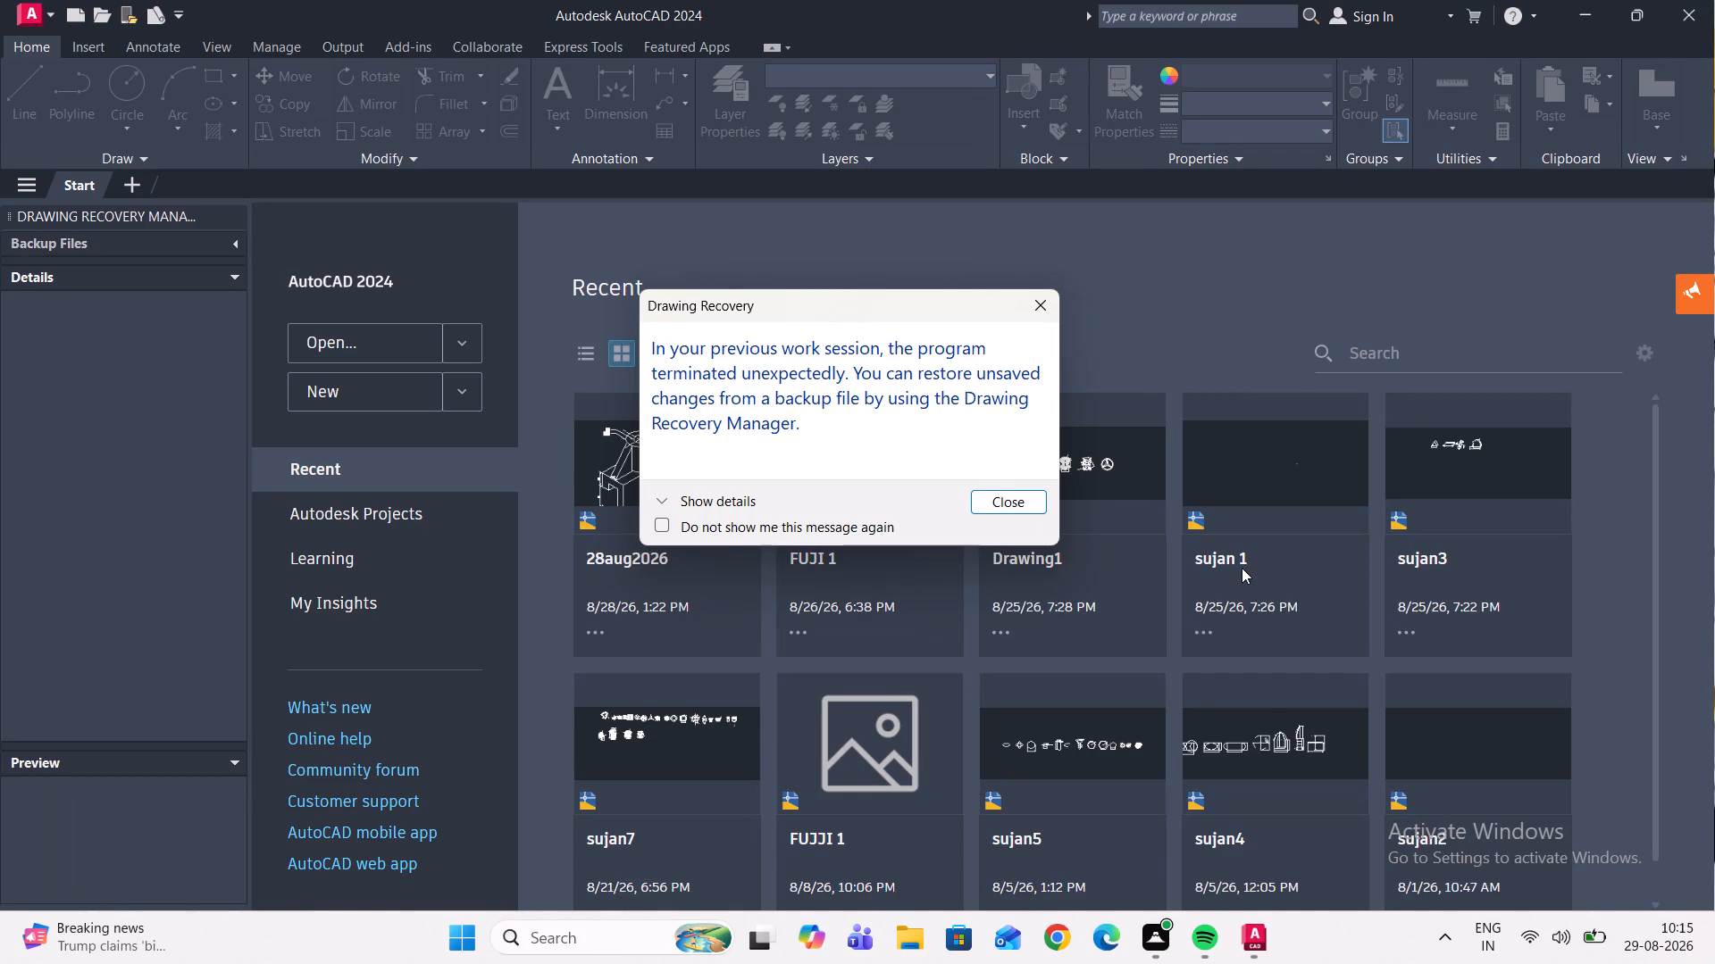
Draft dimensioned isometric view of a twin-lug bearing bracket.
Dismiss the drawing recovery notice and start a new blank drawing.
{"action": "left_click", "coordinate": [1031, 307]}
{"action": "double_click", "coordinate": [368, 391]}
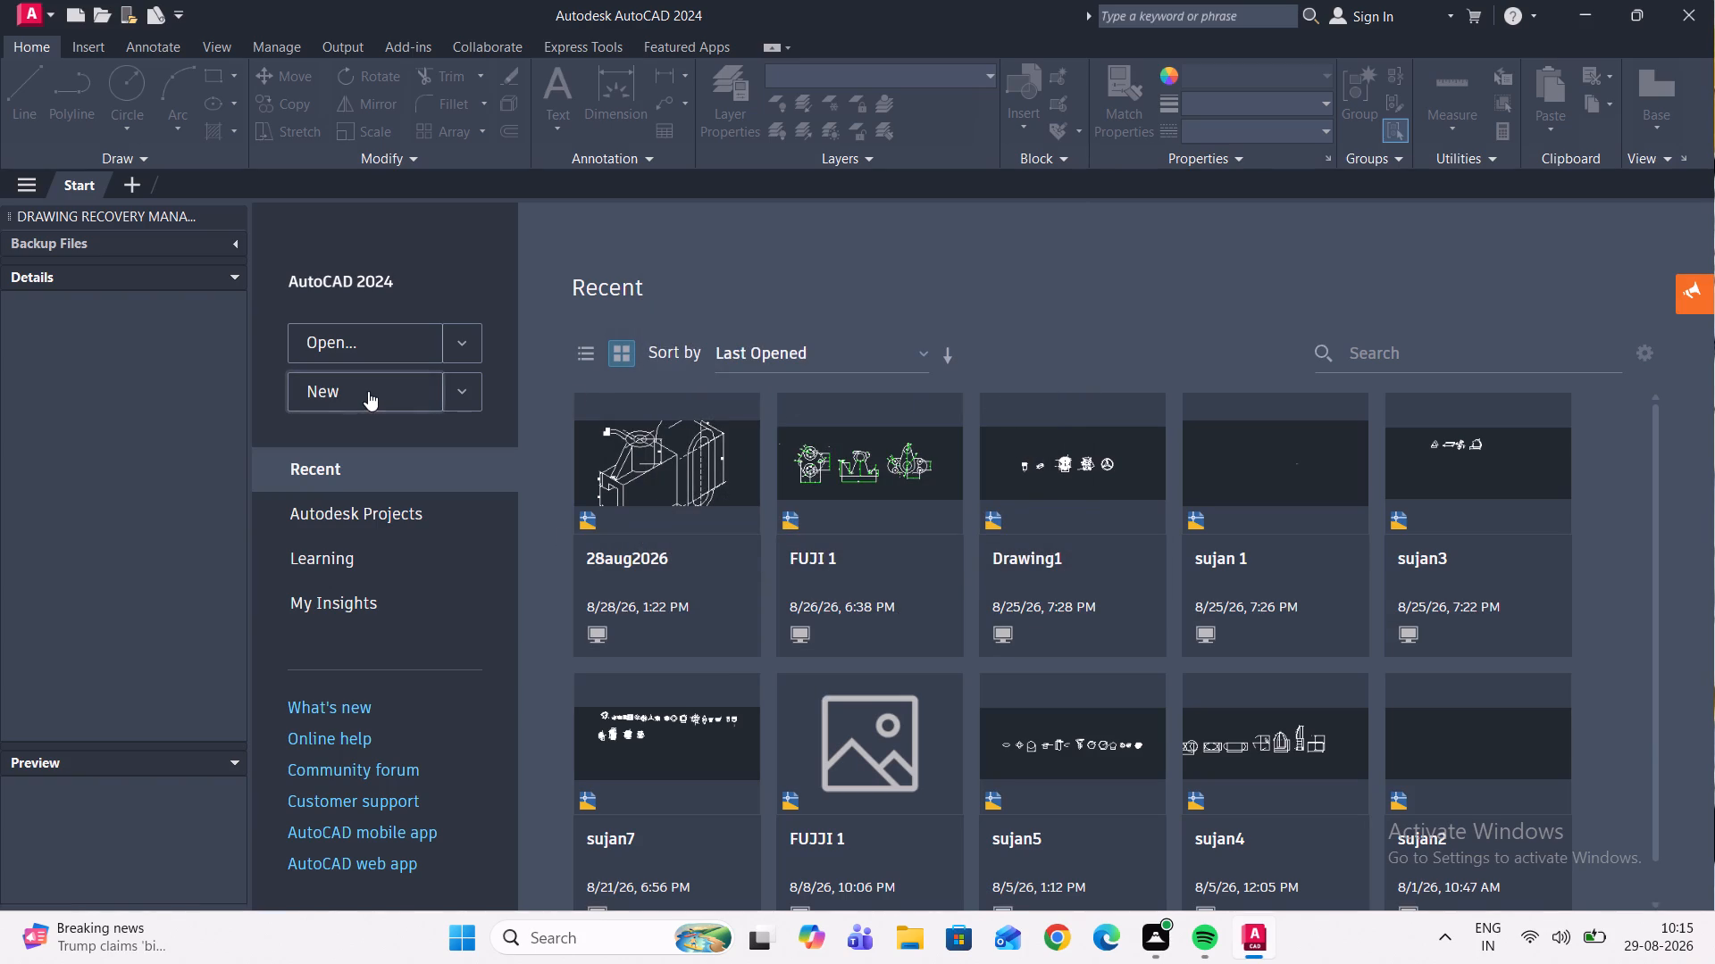
{"action": "scroll", "coordinate": [515, 415], "scroll_direction": "down", "scroll_amount": 1}
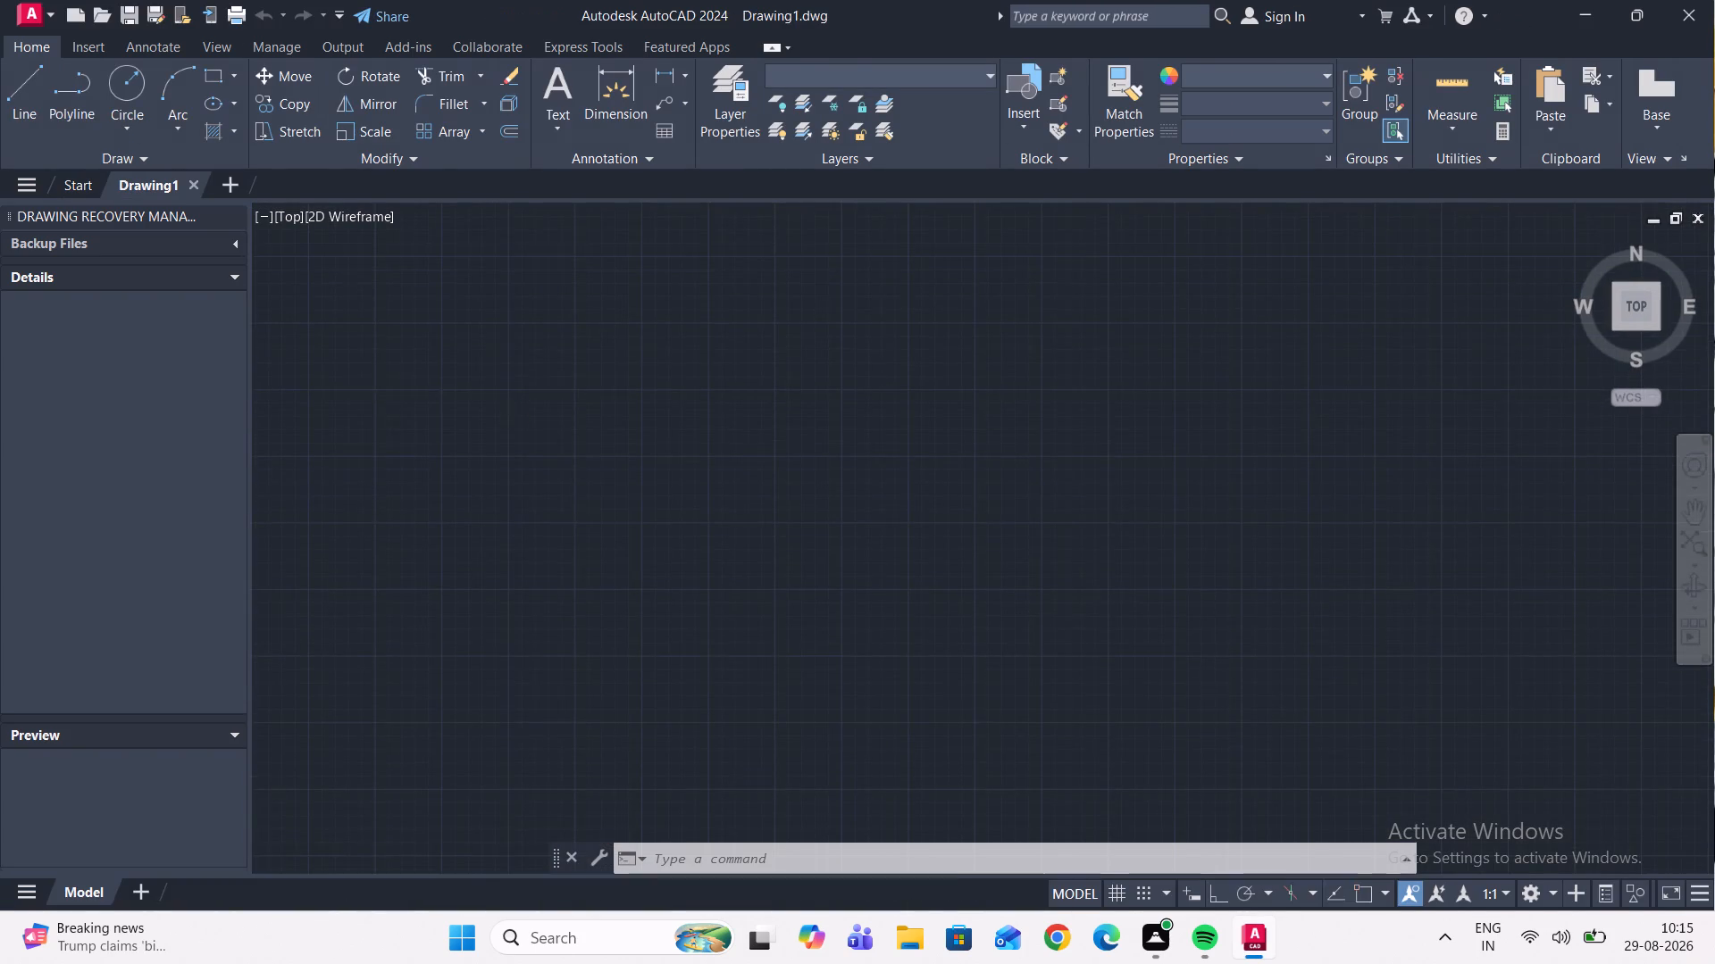
Configure the drawing units with decimal length type and one decimal place of precision (0.0).
{"action": "key", "text": "u"}
{"action": "key", "text": "n"}
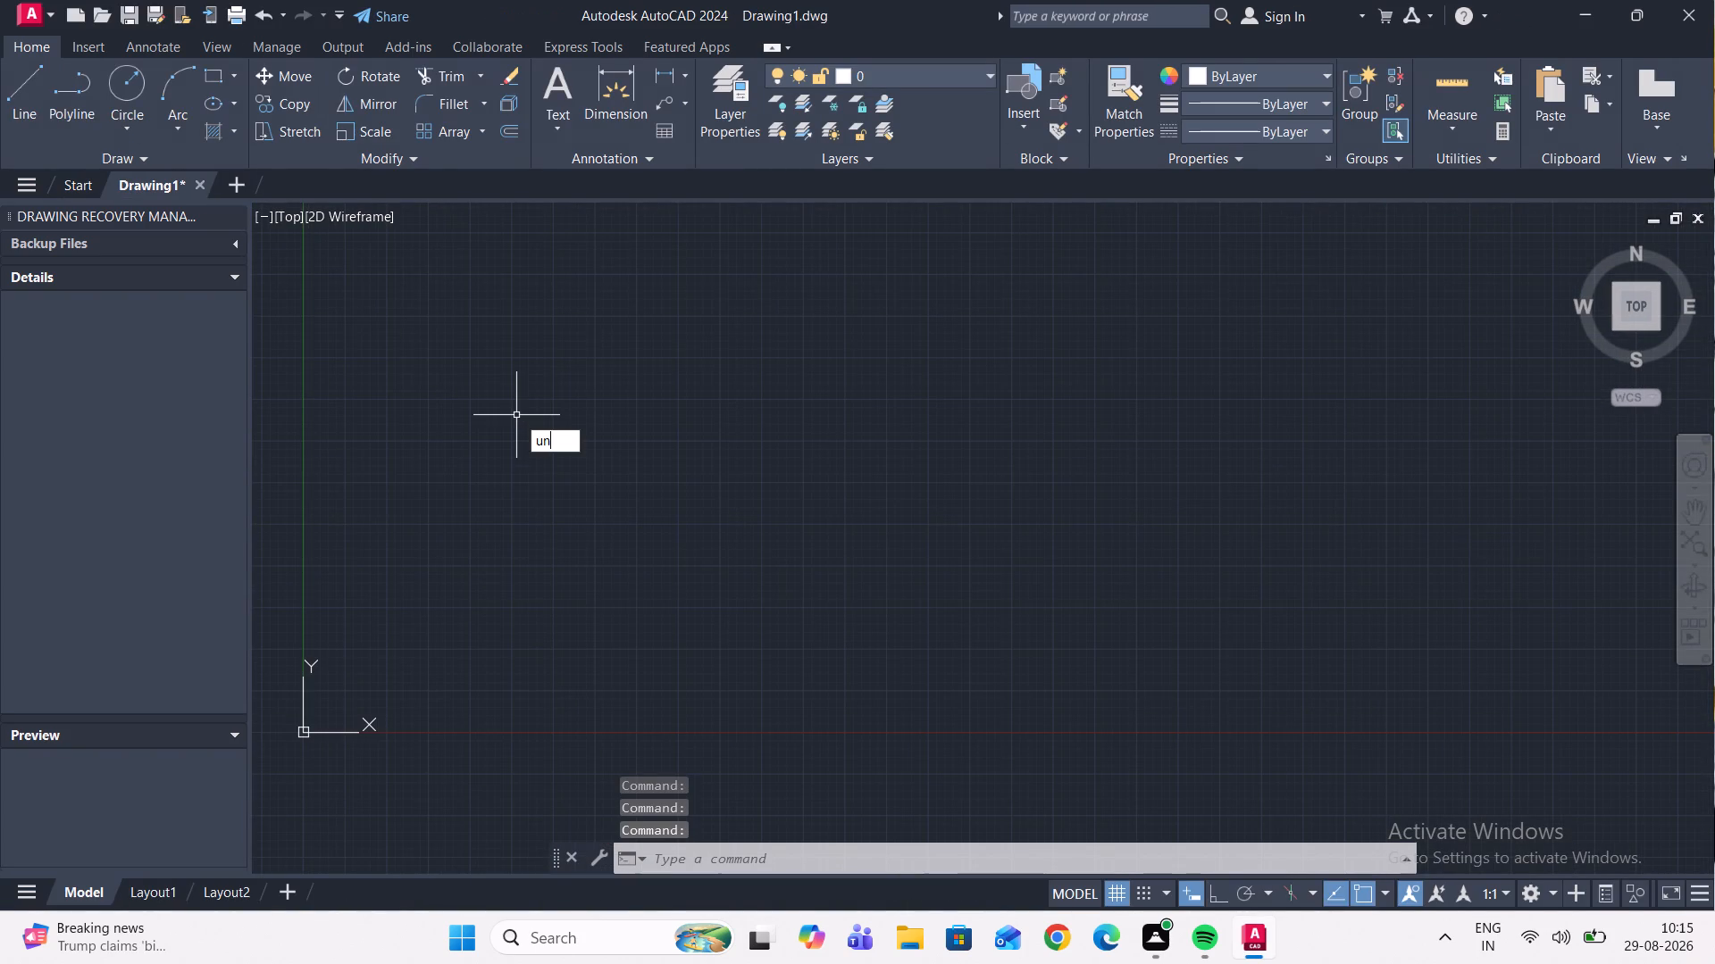
{"action": "left_click", "coordinate": [579, 463]}
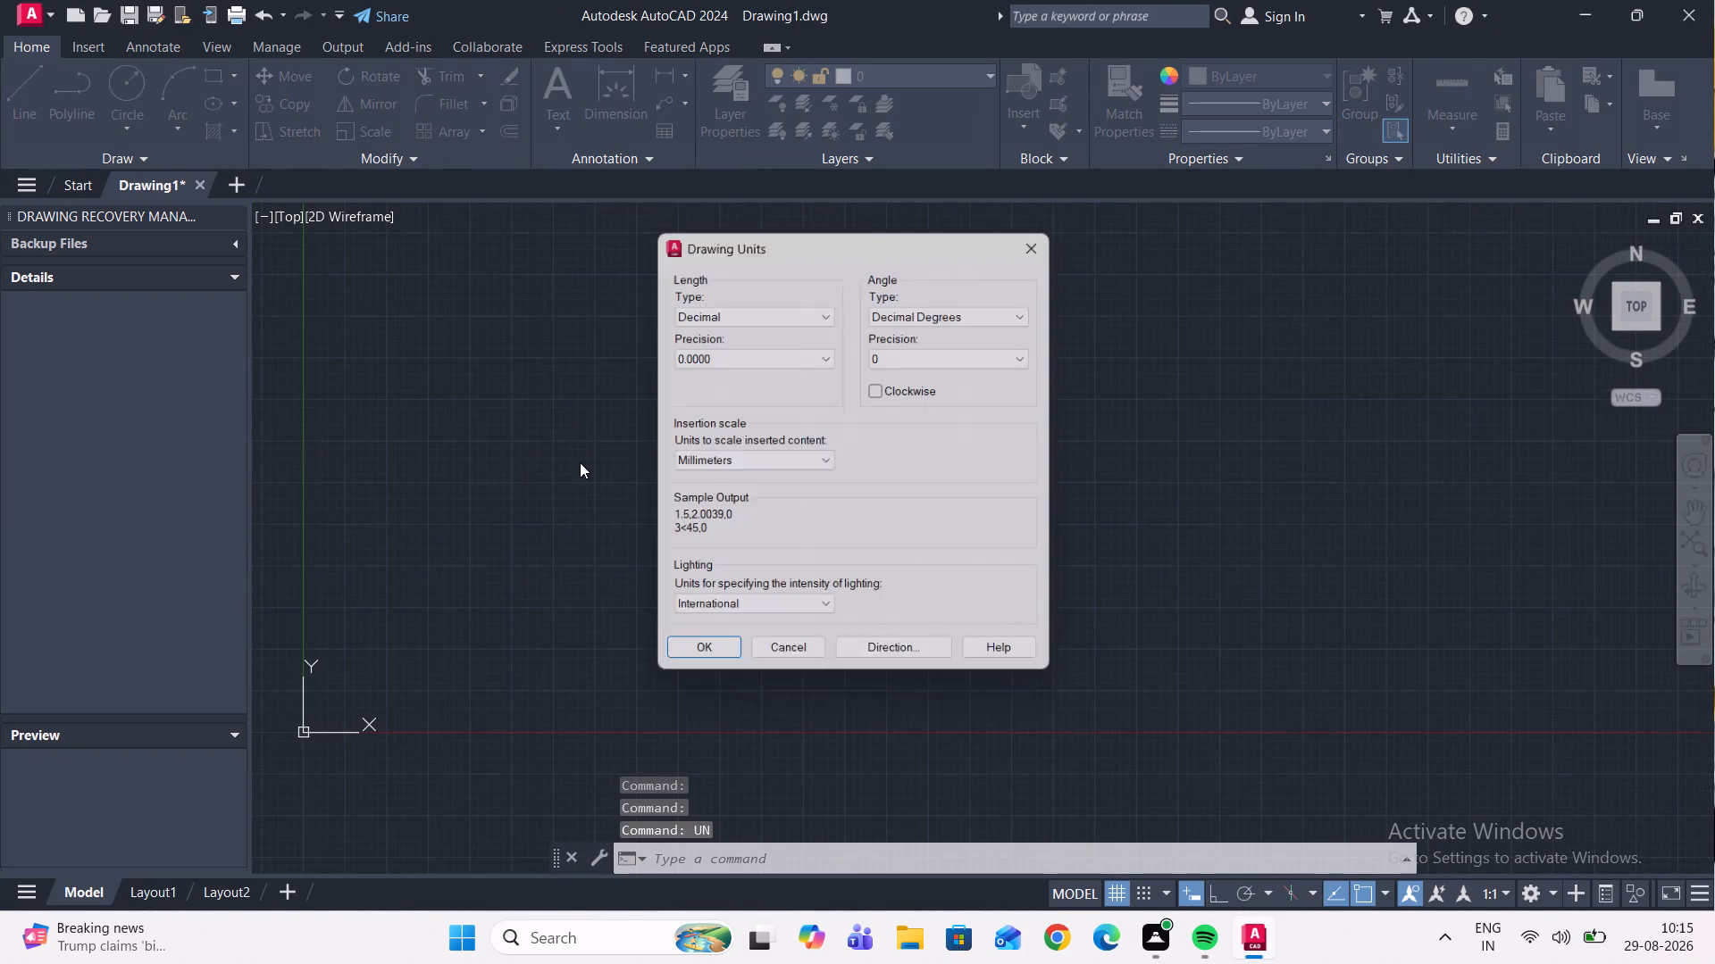
{"action": "left_click", "coordinate": [756, 316]}
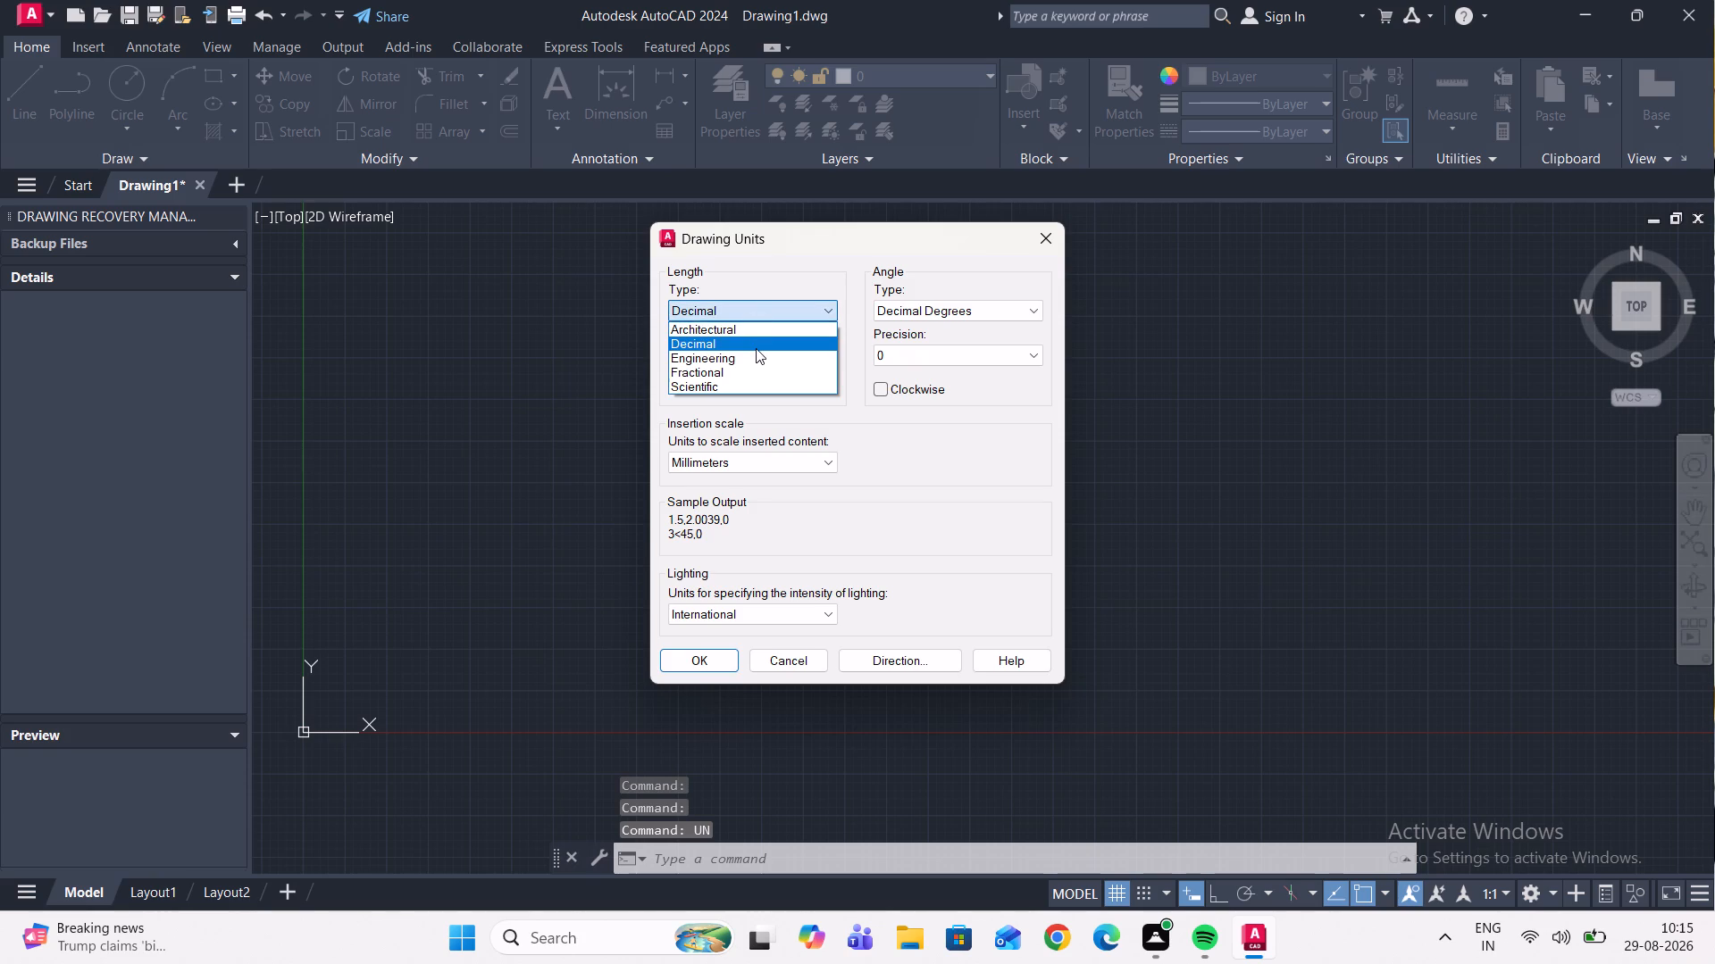
{"action": "left_click", "coordinate": [756, 348]}
{"action": "left_click", "coordinate": [753, 353]}
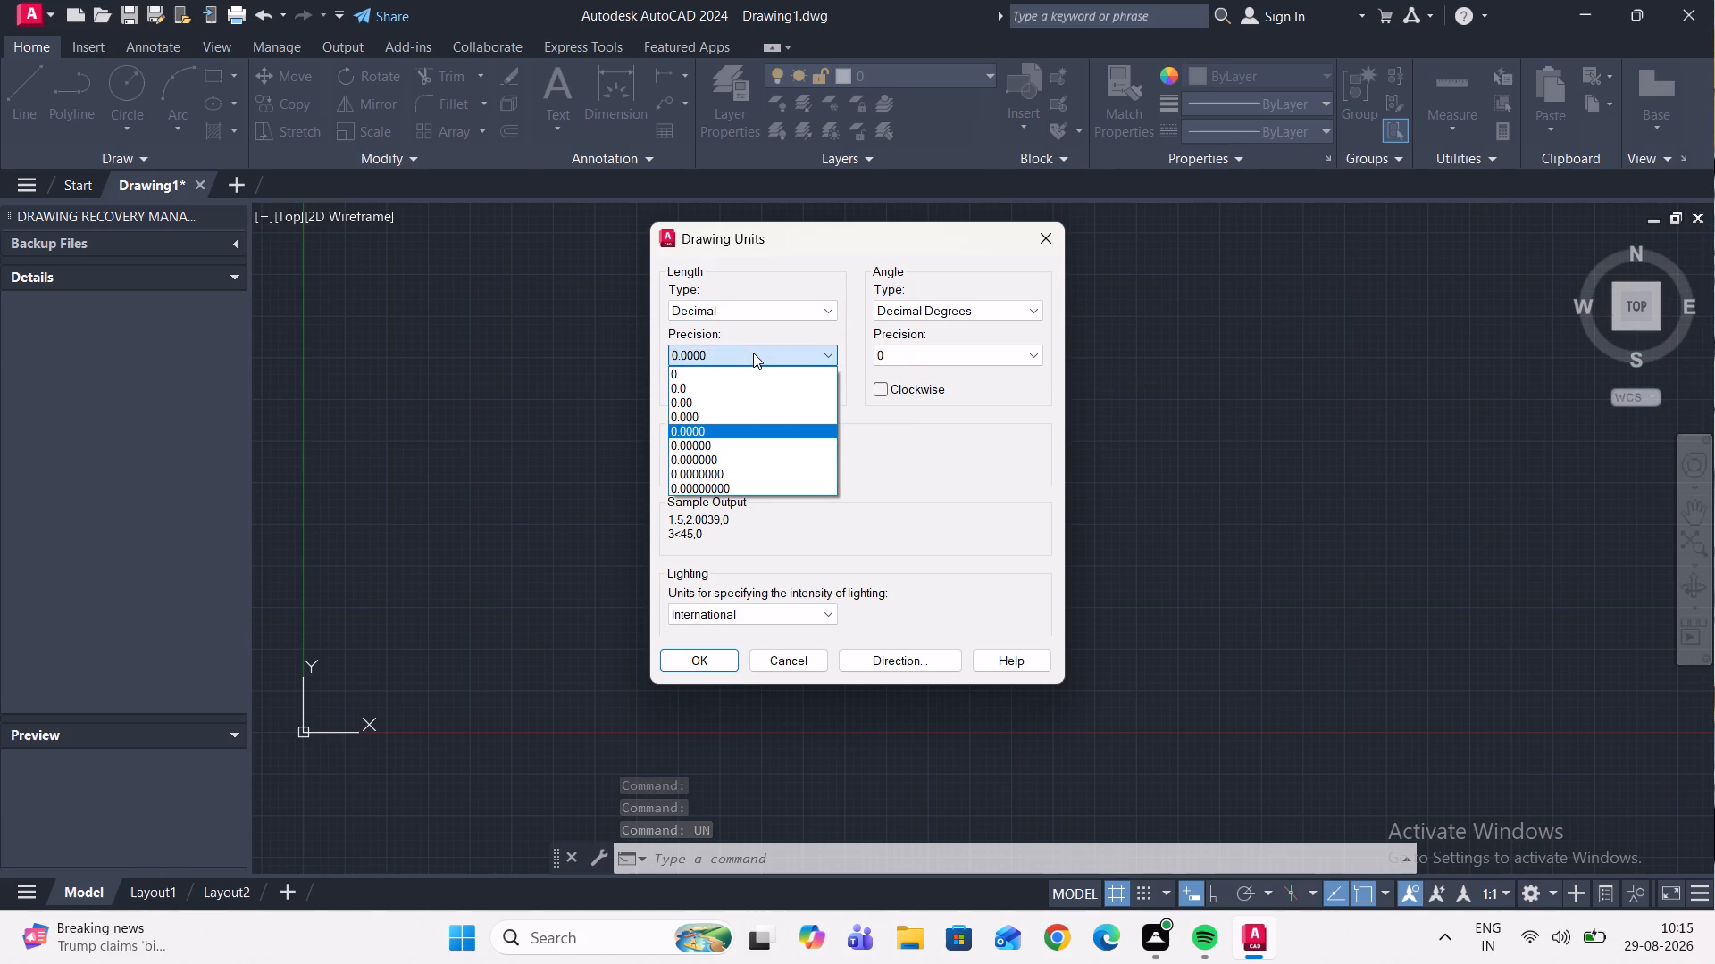
{"action": "left_click", "coordinate": [706, 393]}
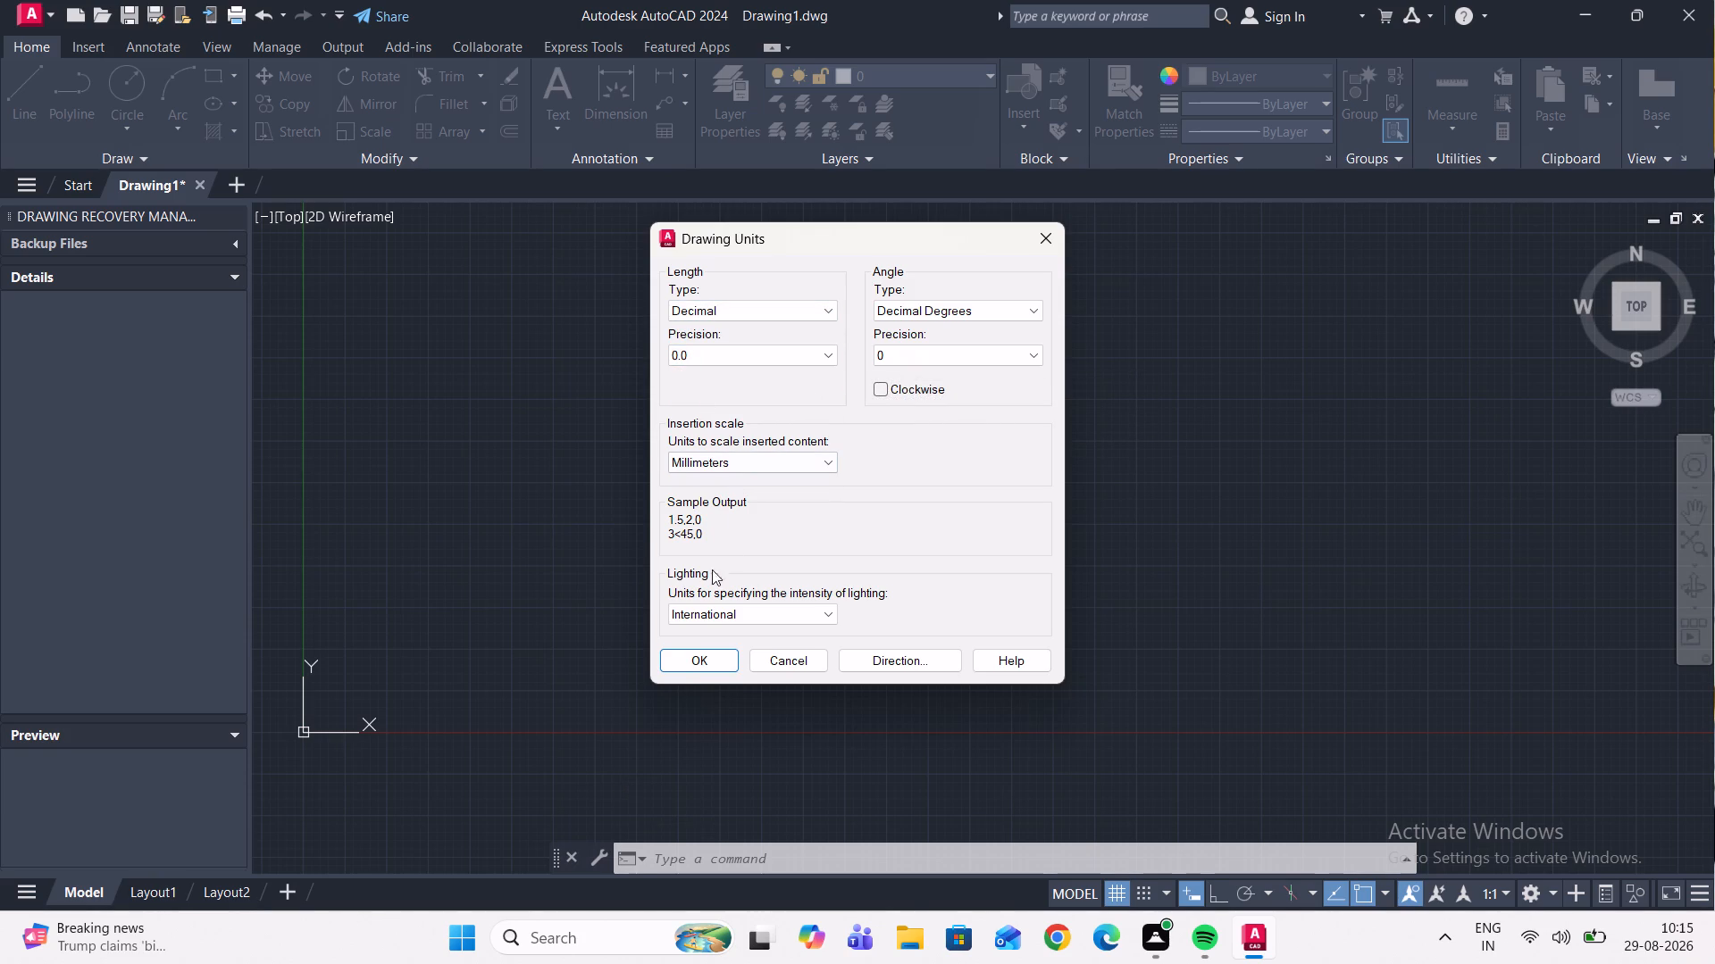
{"action": "left_click", "coordinate": [685, 664]}
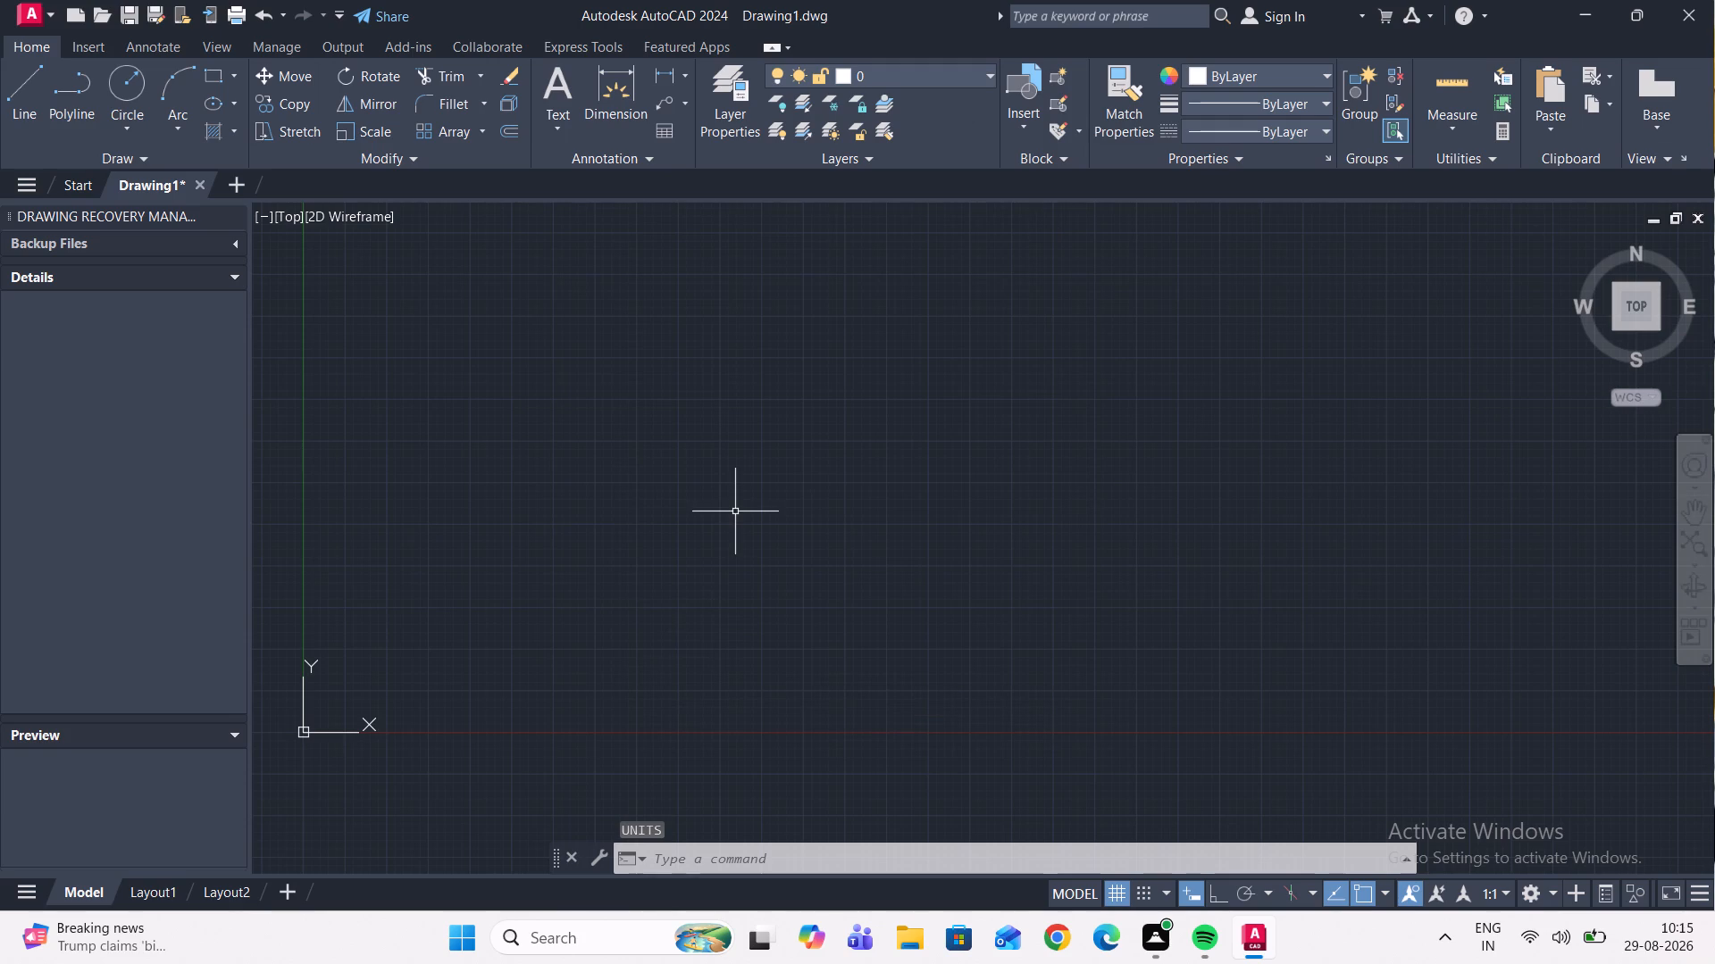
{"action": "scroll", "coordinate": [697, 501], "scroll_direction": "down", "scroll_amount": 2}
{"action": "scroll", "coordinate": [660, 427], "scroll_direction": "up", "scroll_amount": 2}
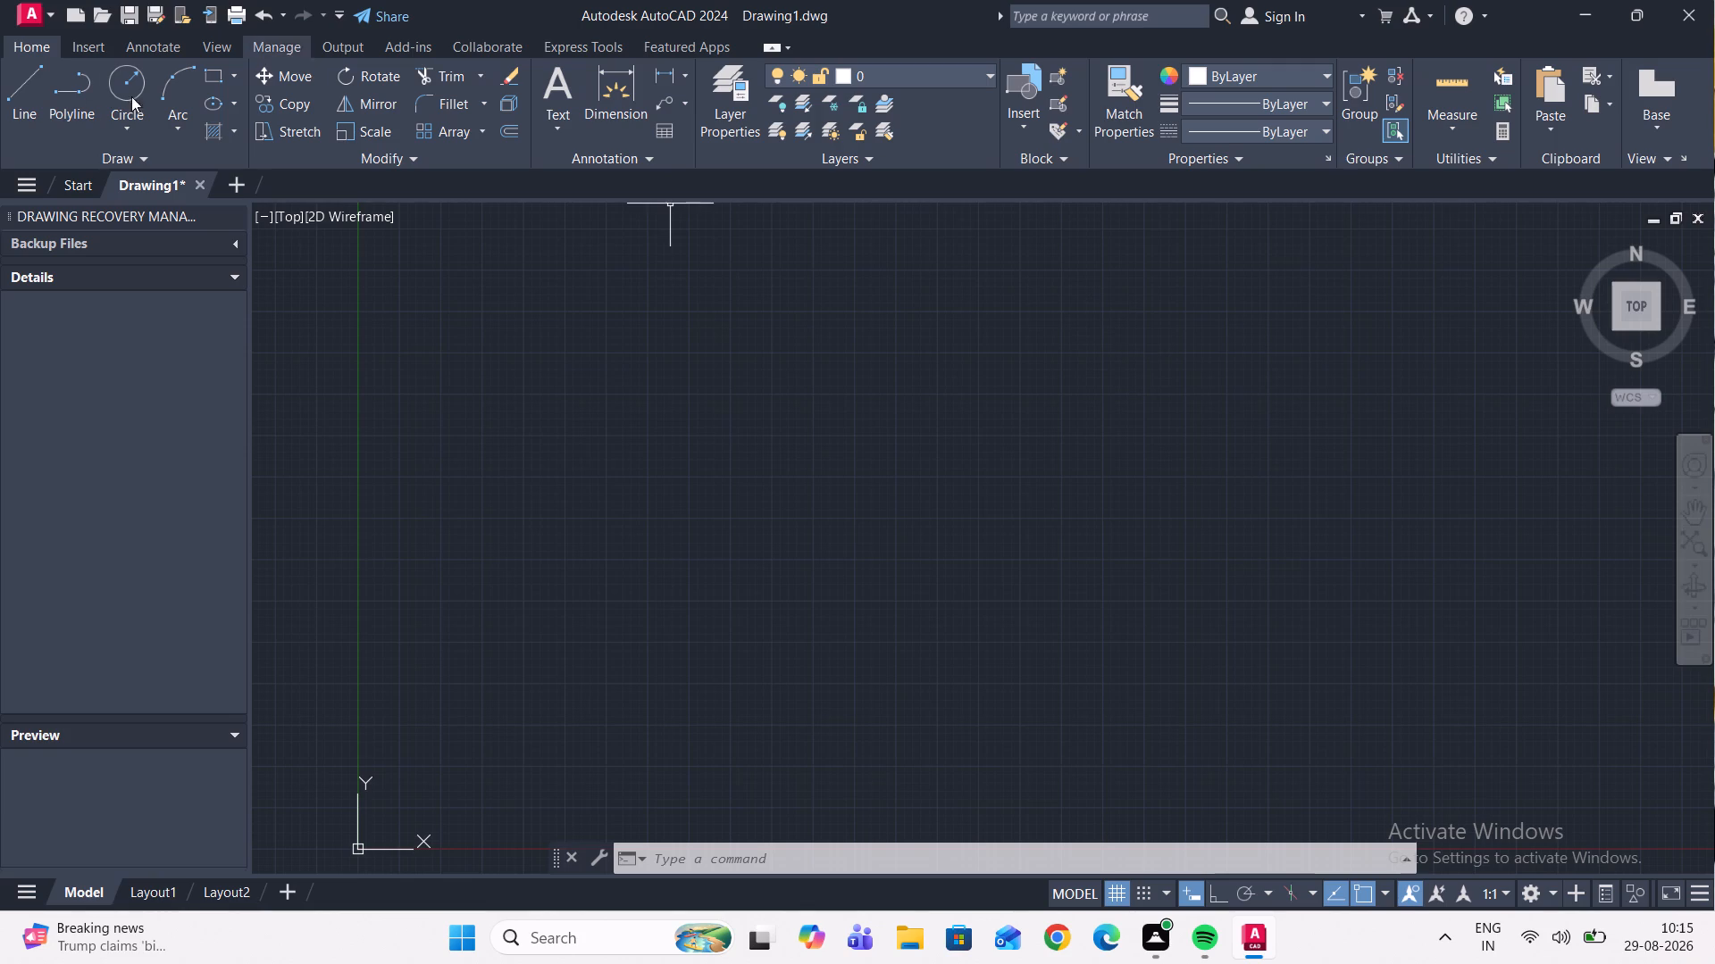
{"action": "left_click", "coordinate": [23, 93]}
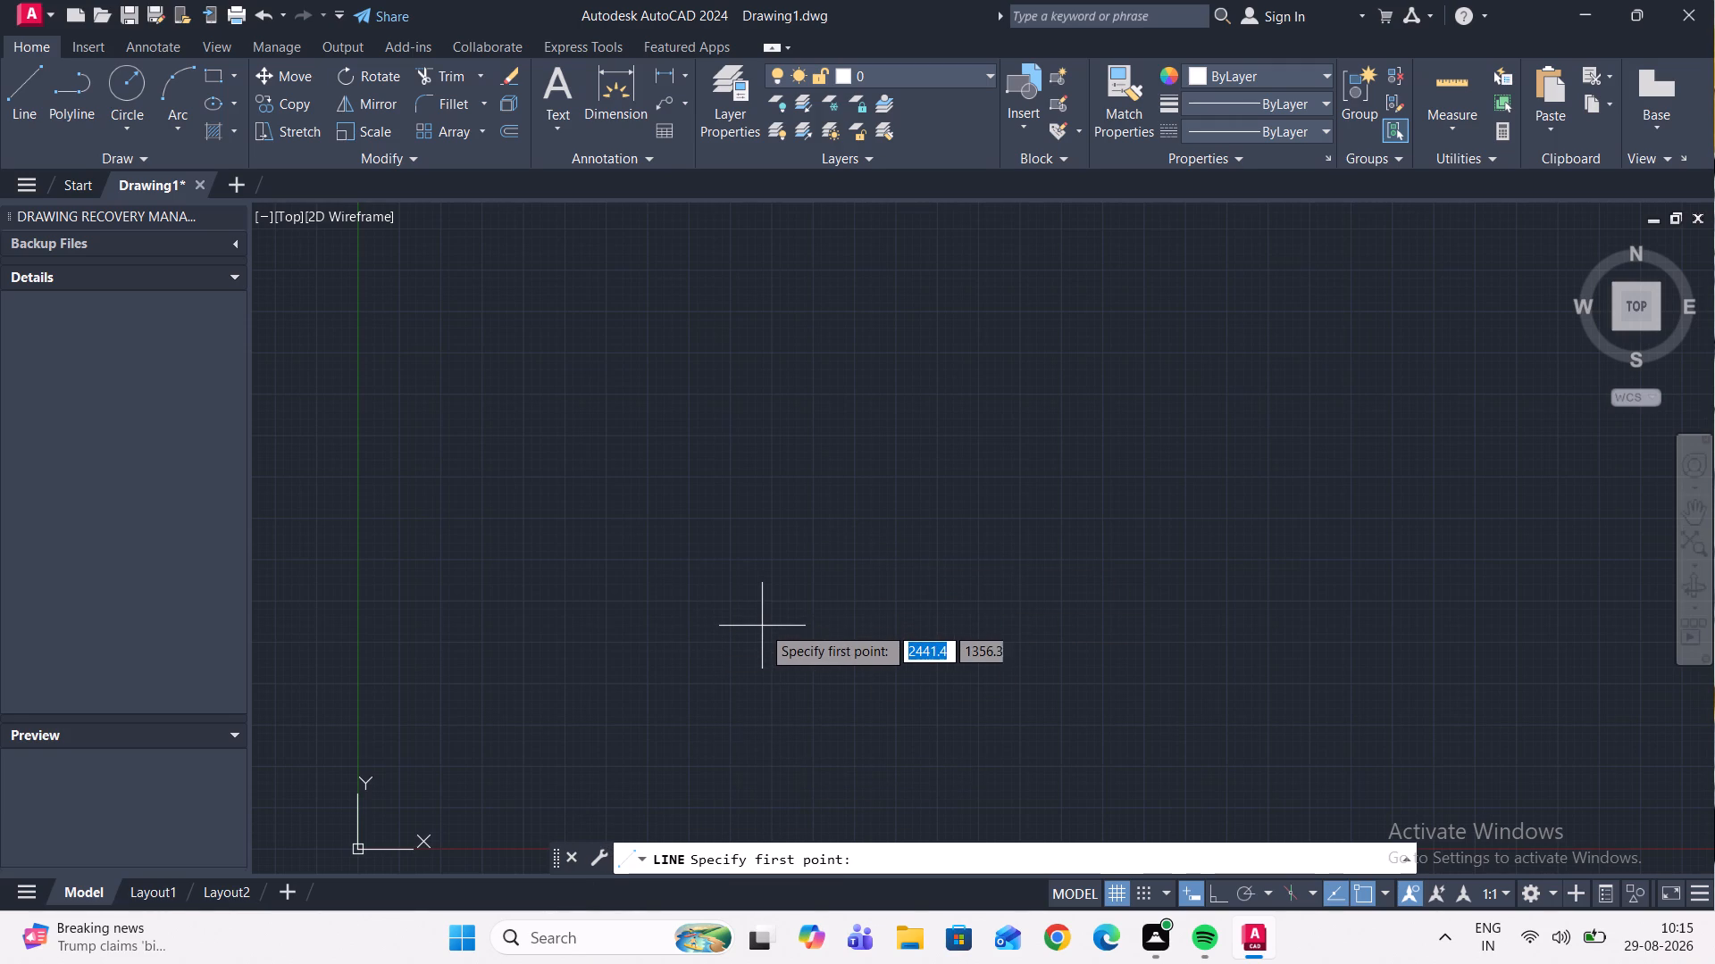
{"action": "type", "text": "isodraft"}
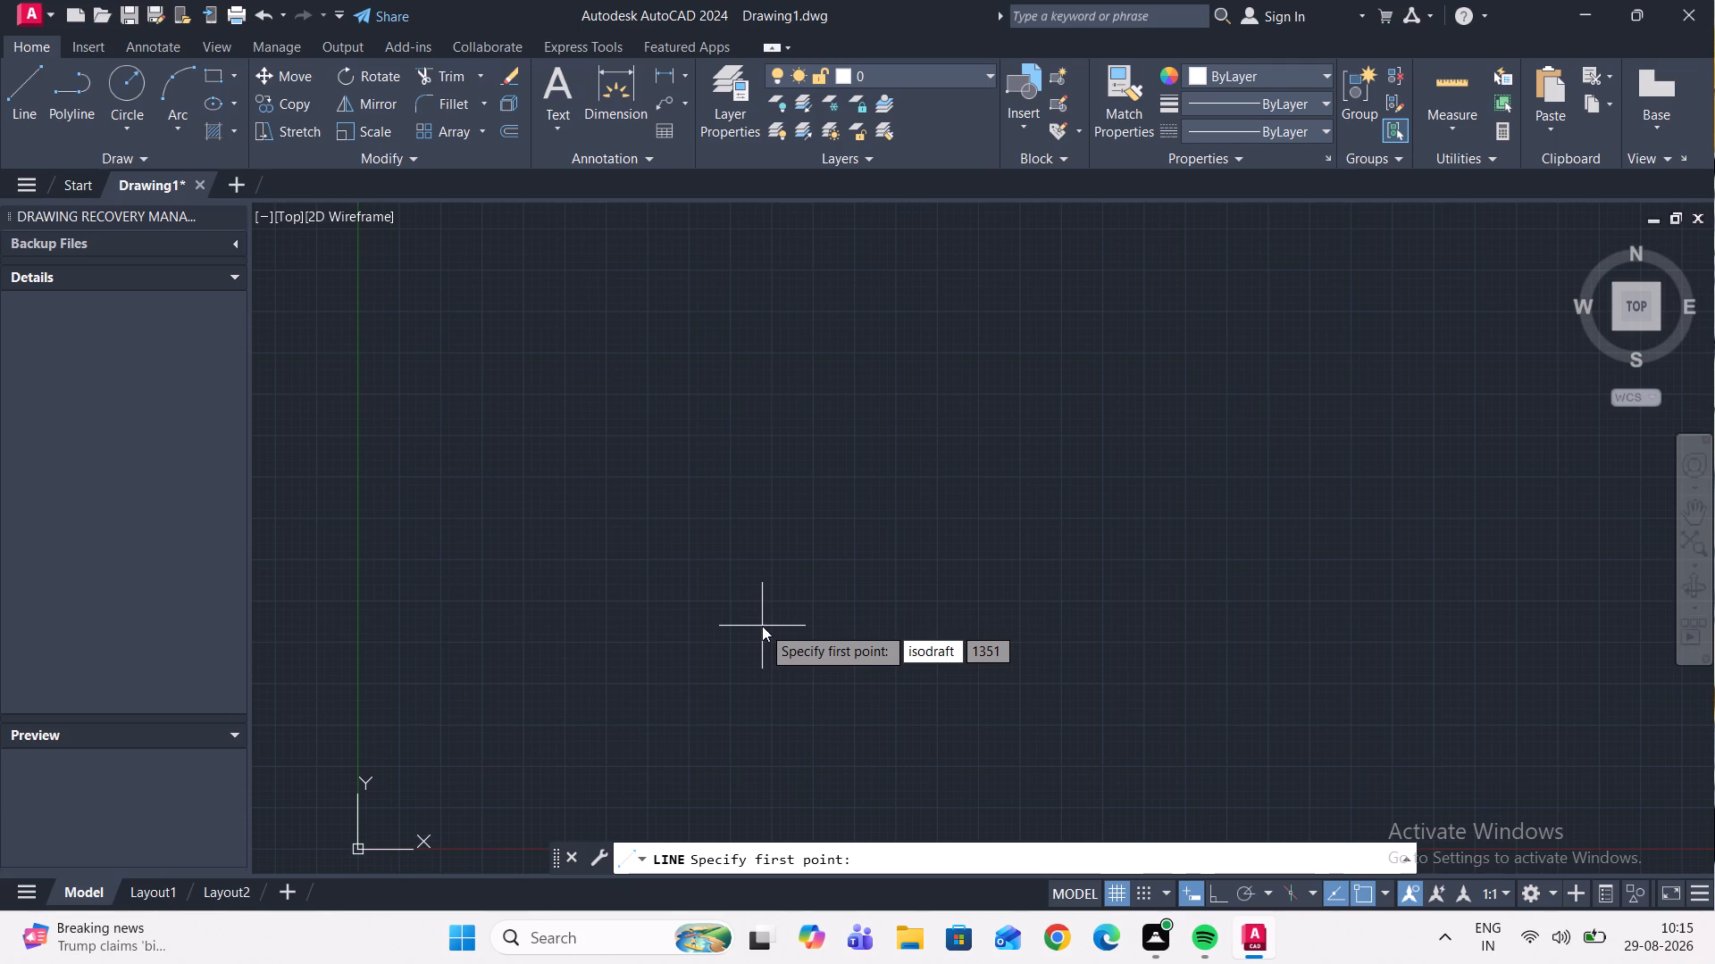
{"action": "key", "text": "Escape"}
Switch on isometric drafting with ISODRAFT, using the left isoplane.
{"action": "key", "text": "i"}
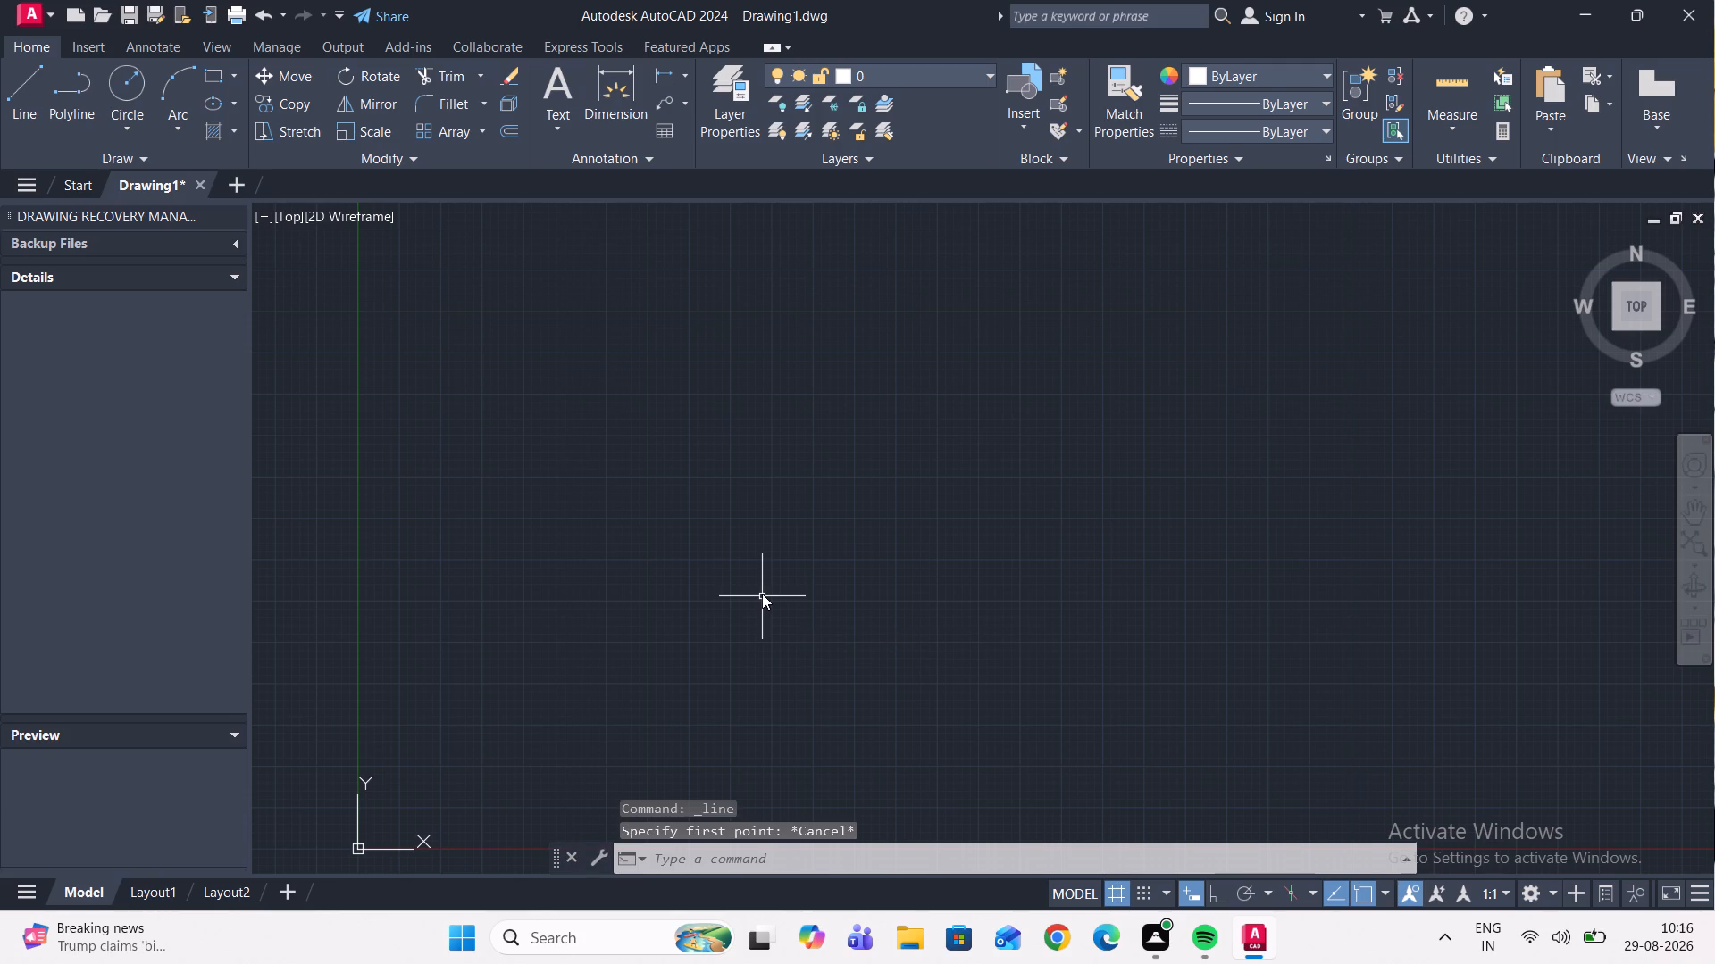
{"action": "key", "text": "s"}
{"action": "key", "text": "o"}
{"action": "type", "text": "dra"}
{"action": "left_click", "coordinate": [820, 651]}
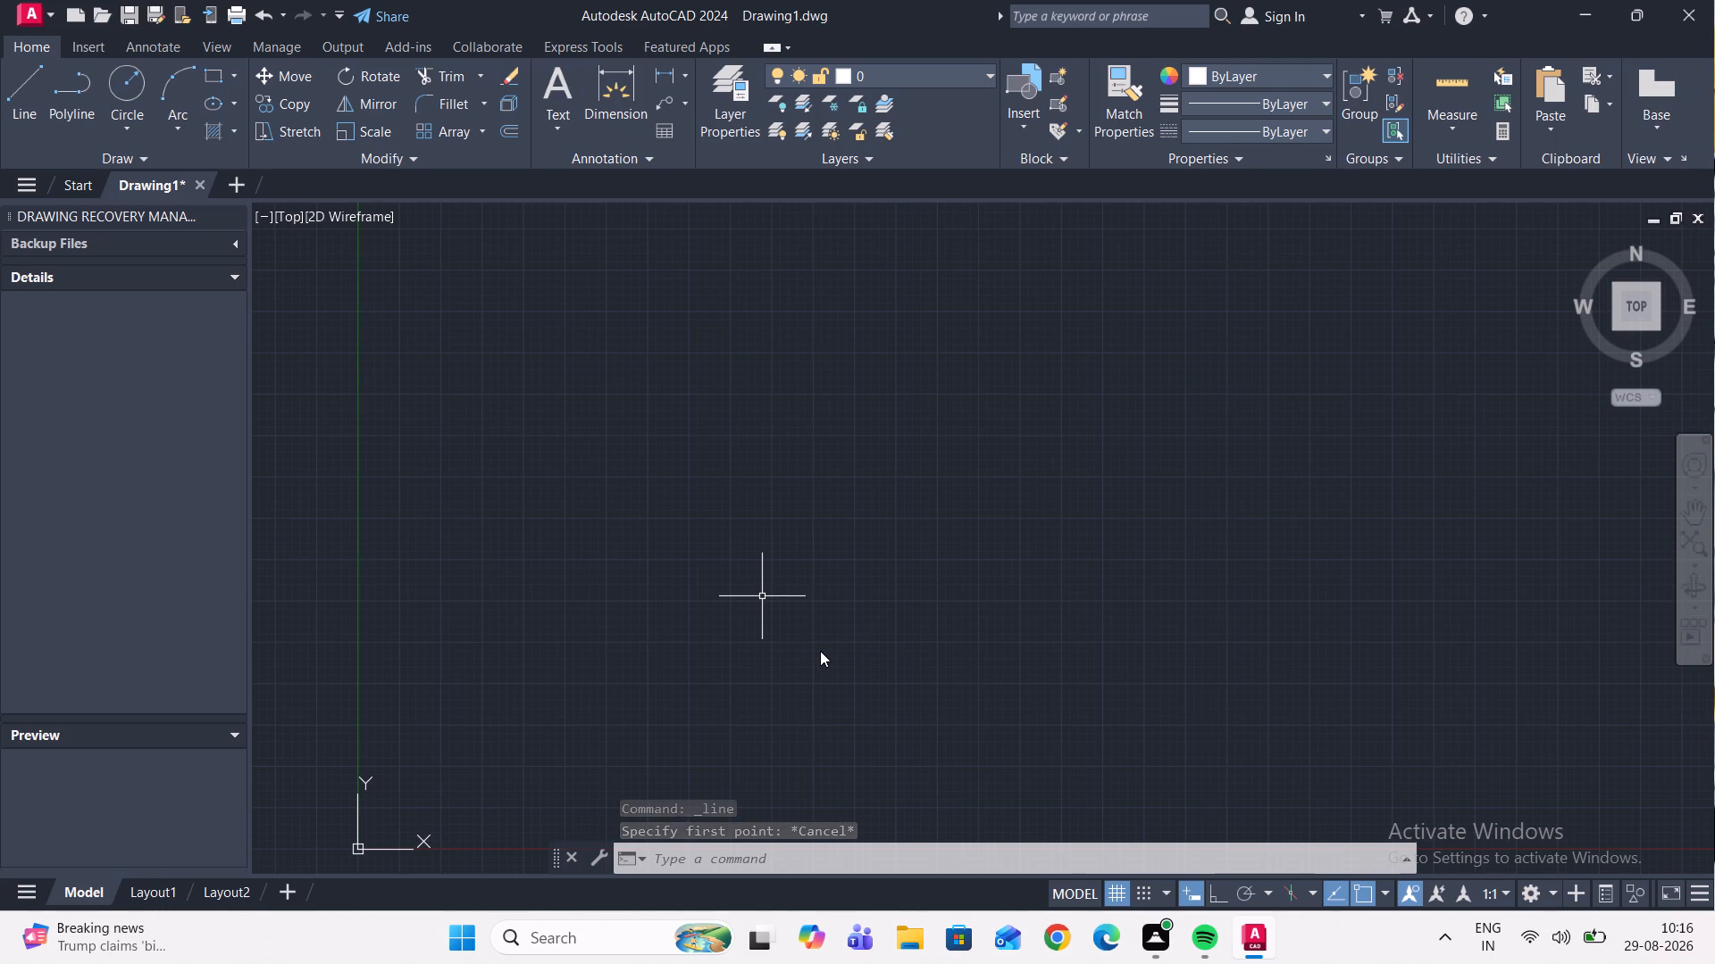
{"action": "left_click_drag", "start_coordinate": [907, 727], "coordinate": [820, 651]}
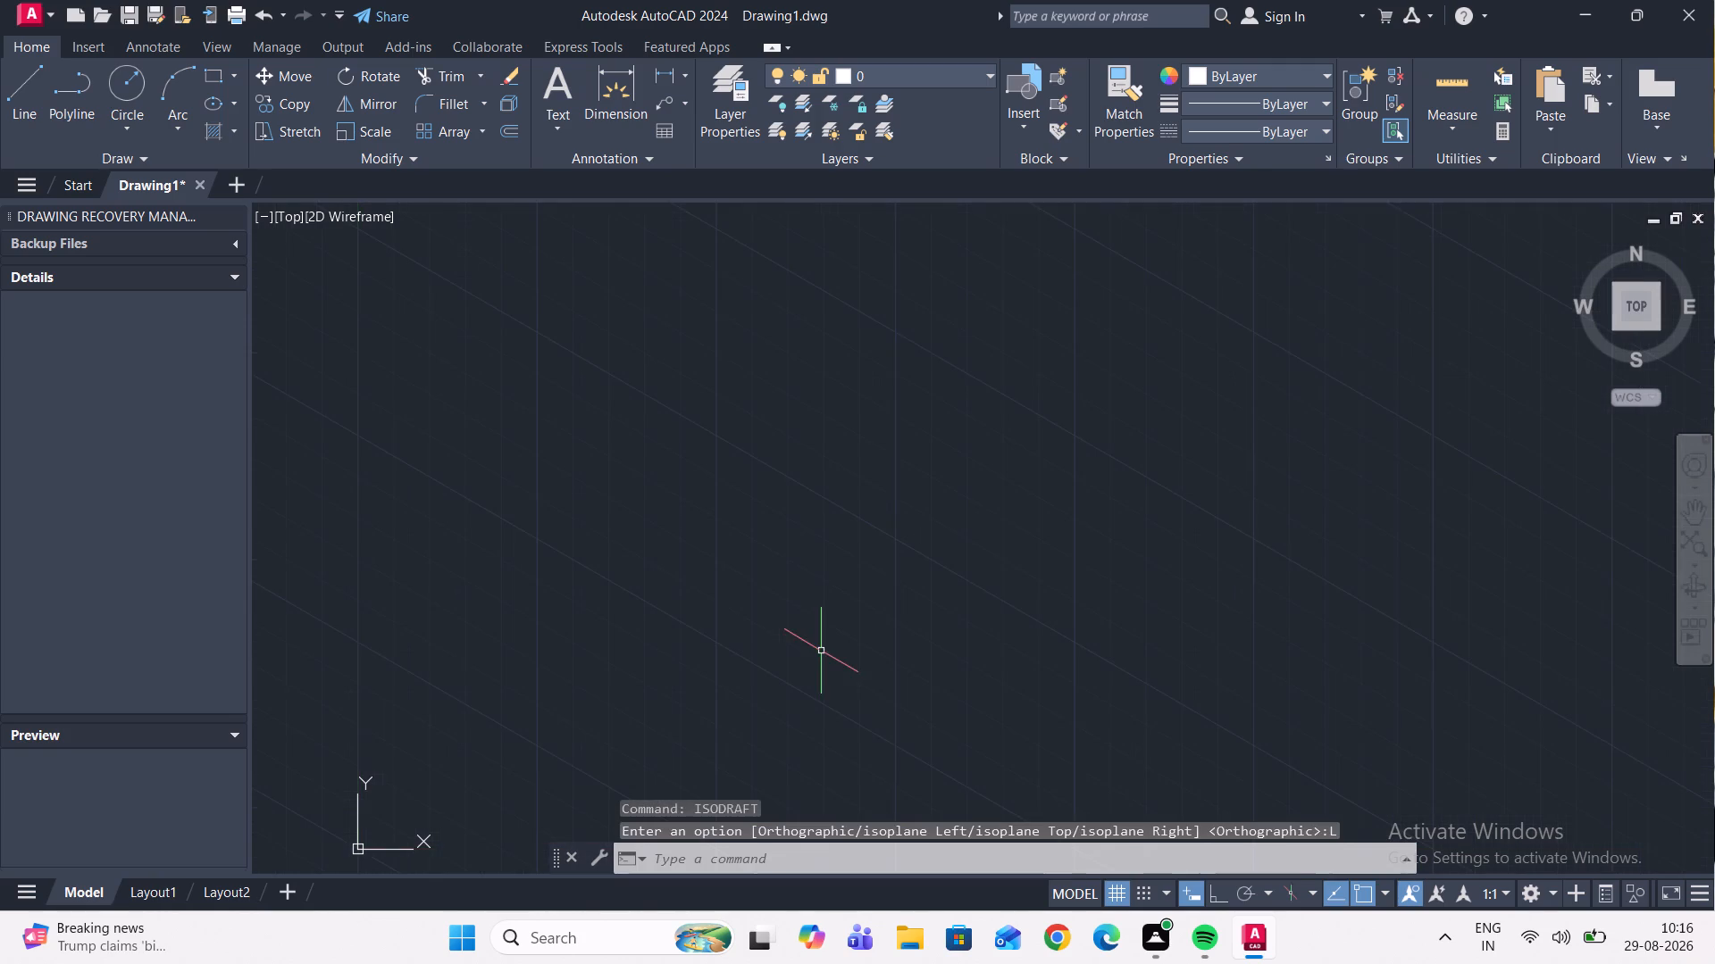
With Ortho on, draw a 225 mm line descending along the left isoplane at 330° as the block's bottom edge.
{"action": "scroll", "coordinate": [793, 621], "scroll_direction": "down", "scroll_amount": 4}
{"action": "scroll", "coordinate": [782, 614], "scroll_direction": "up", "scroll_amount": 3}
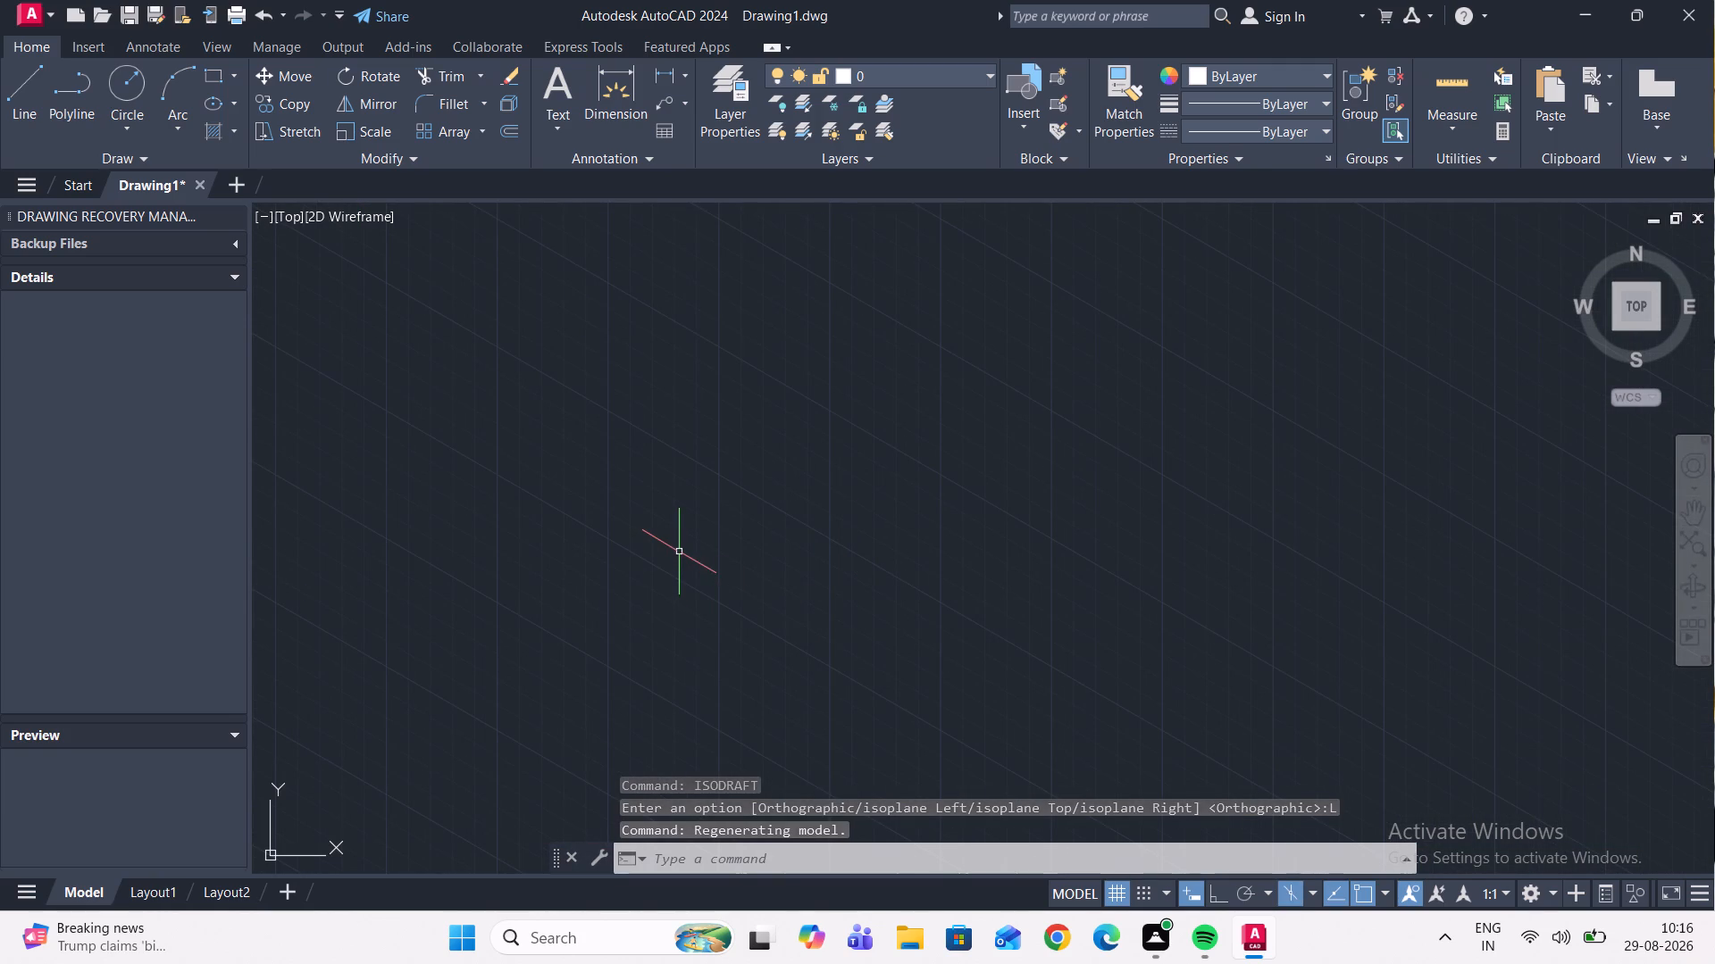
{"action": "key", "text": "l"}
{"action": "key", "text": "Return"}
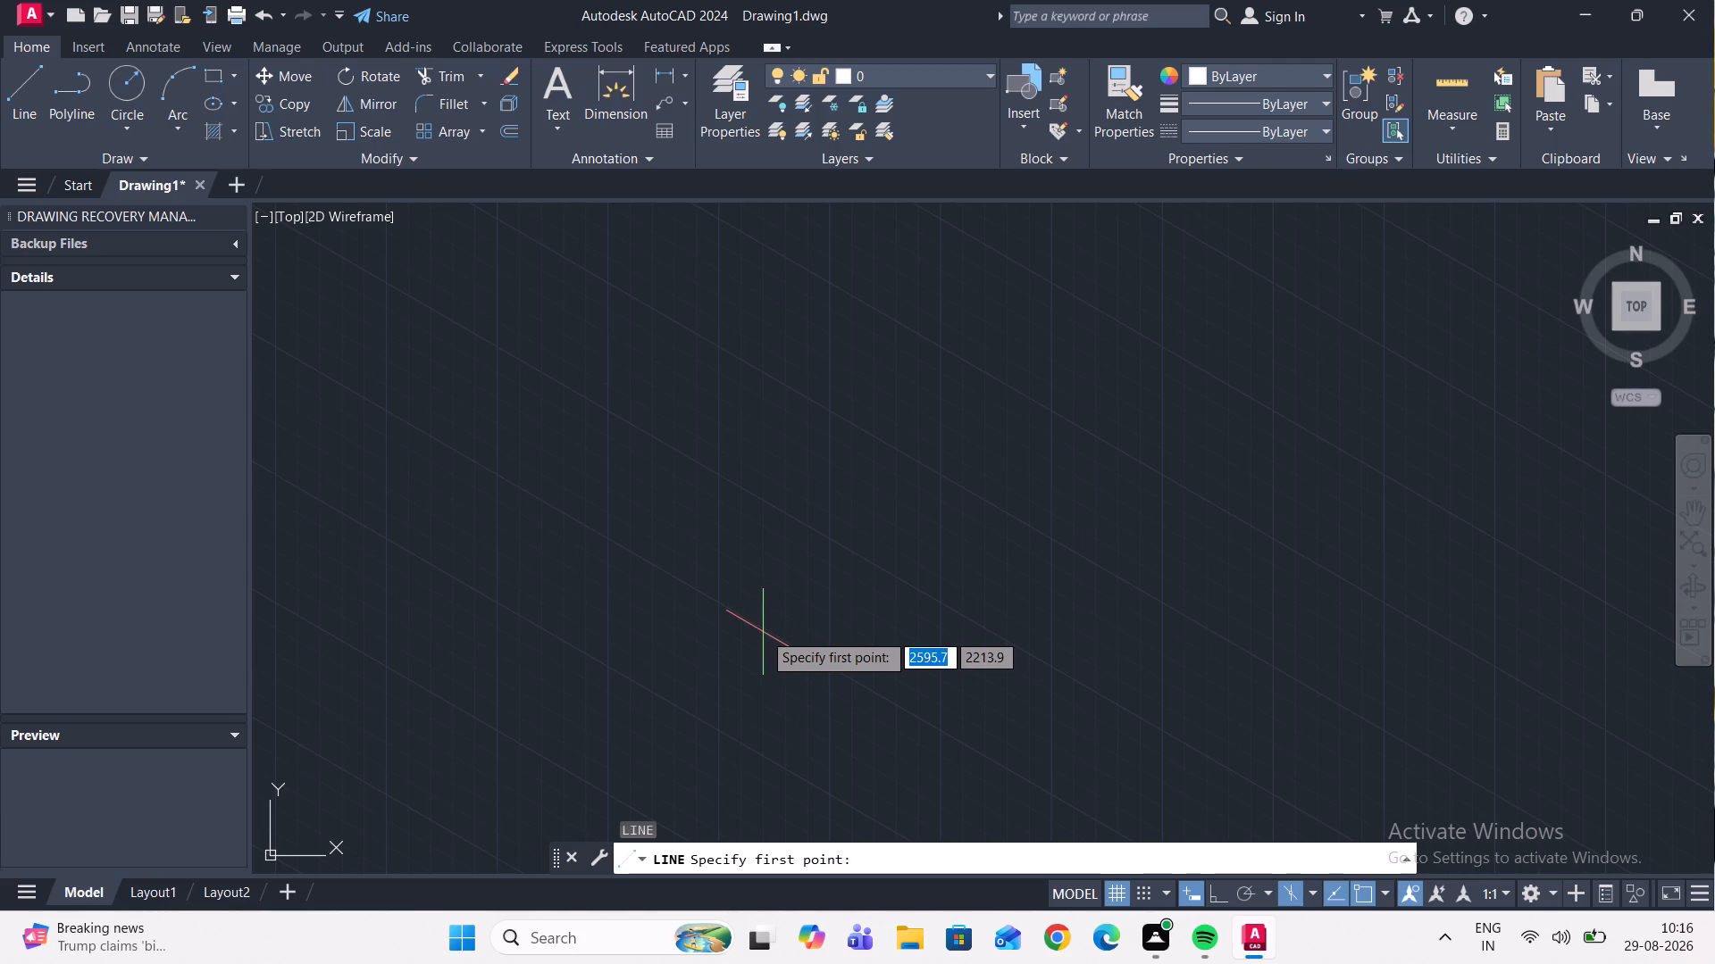
{"action": "left_click", "coordinate": [752, 680]}
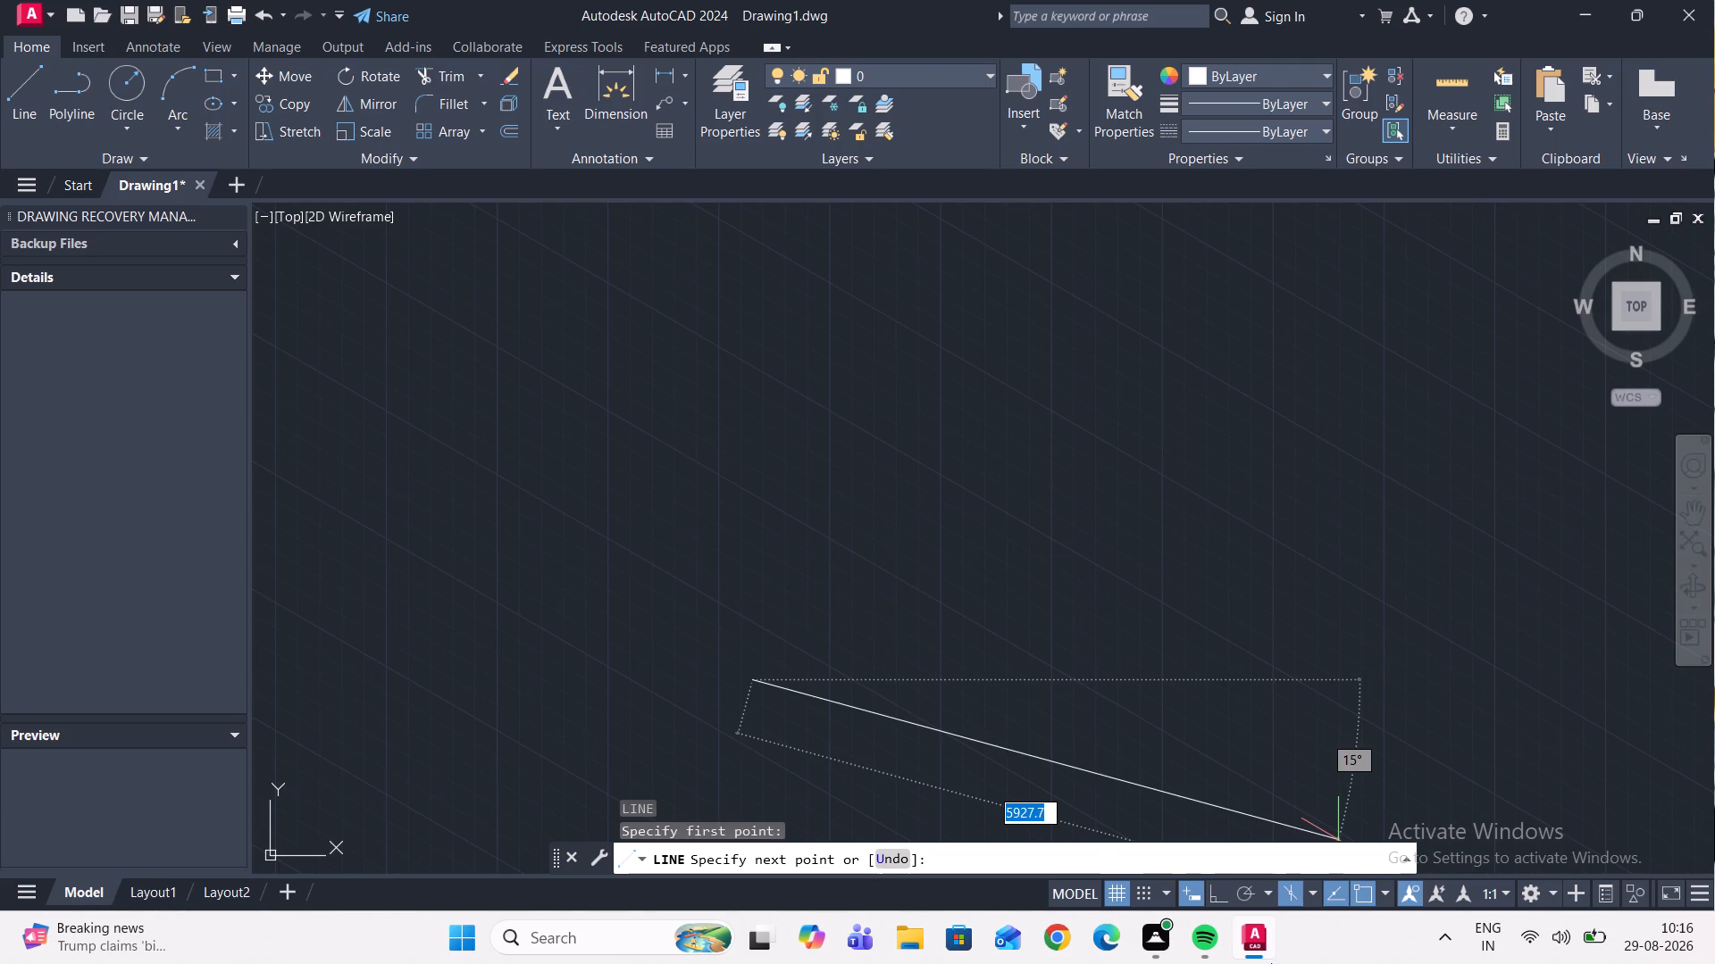
{"action": "left_click", "coordinate": [1223, 895]}
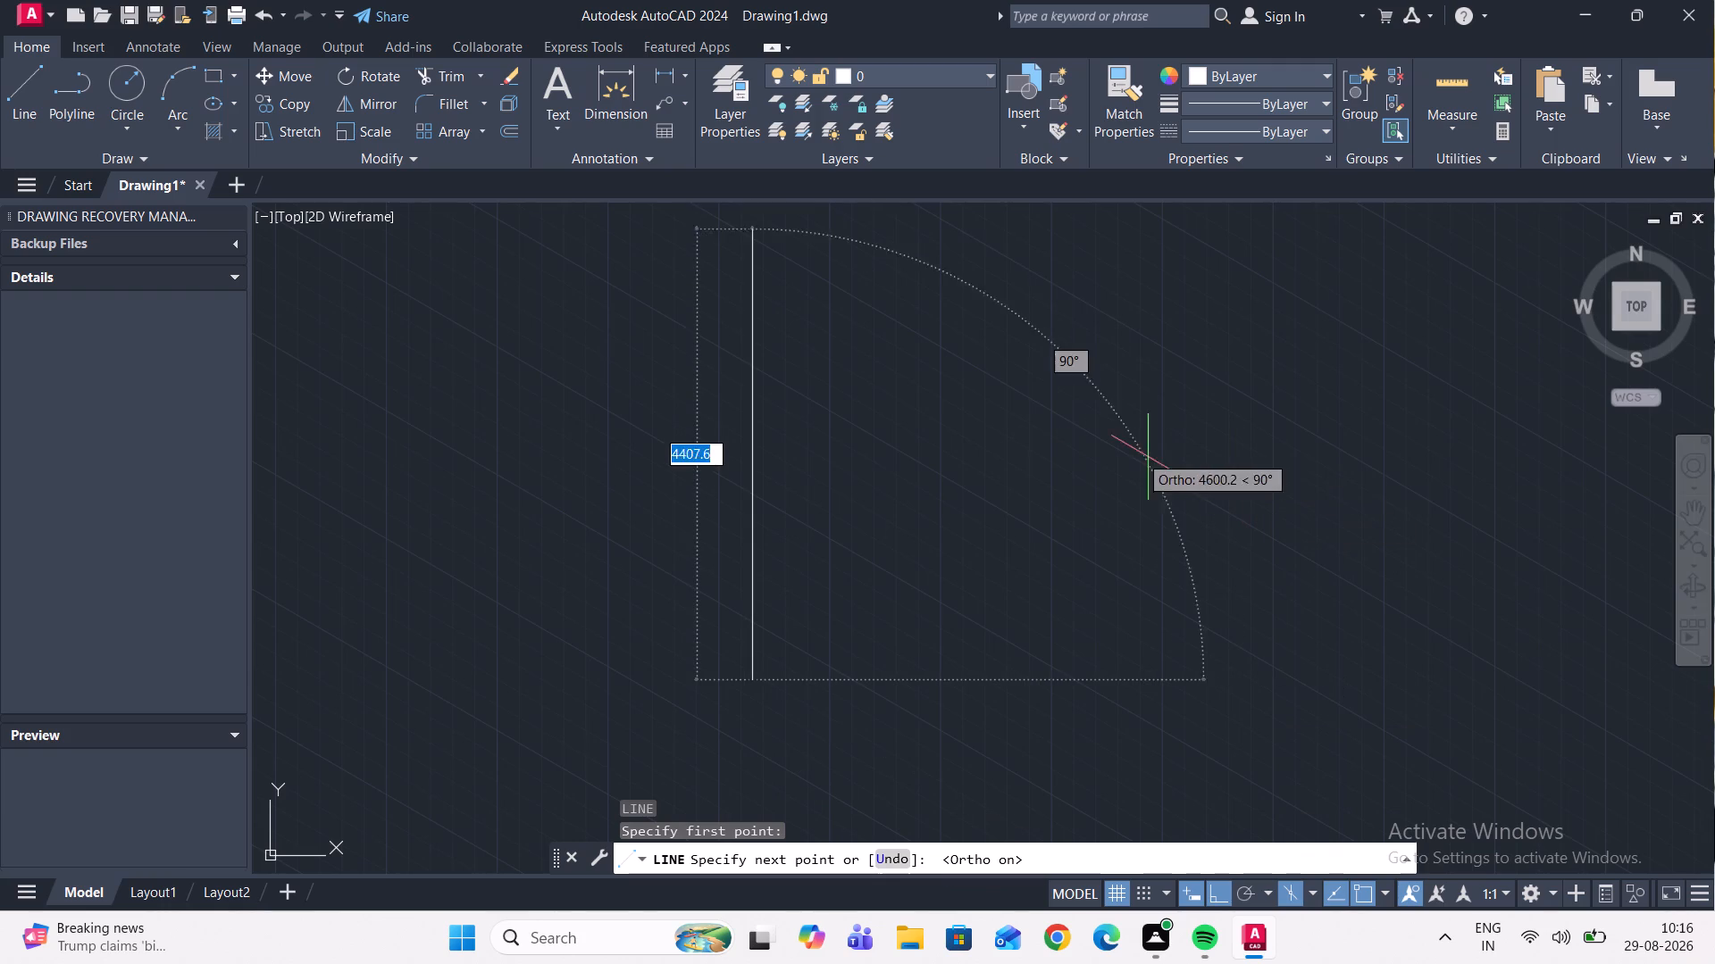
{"action": "scroll", "coordinate": [1183, 611], "scroll_direction": "down", "scroll_amount": 2}
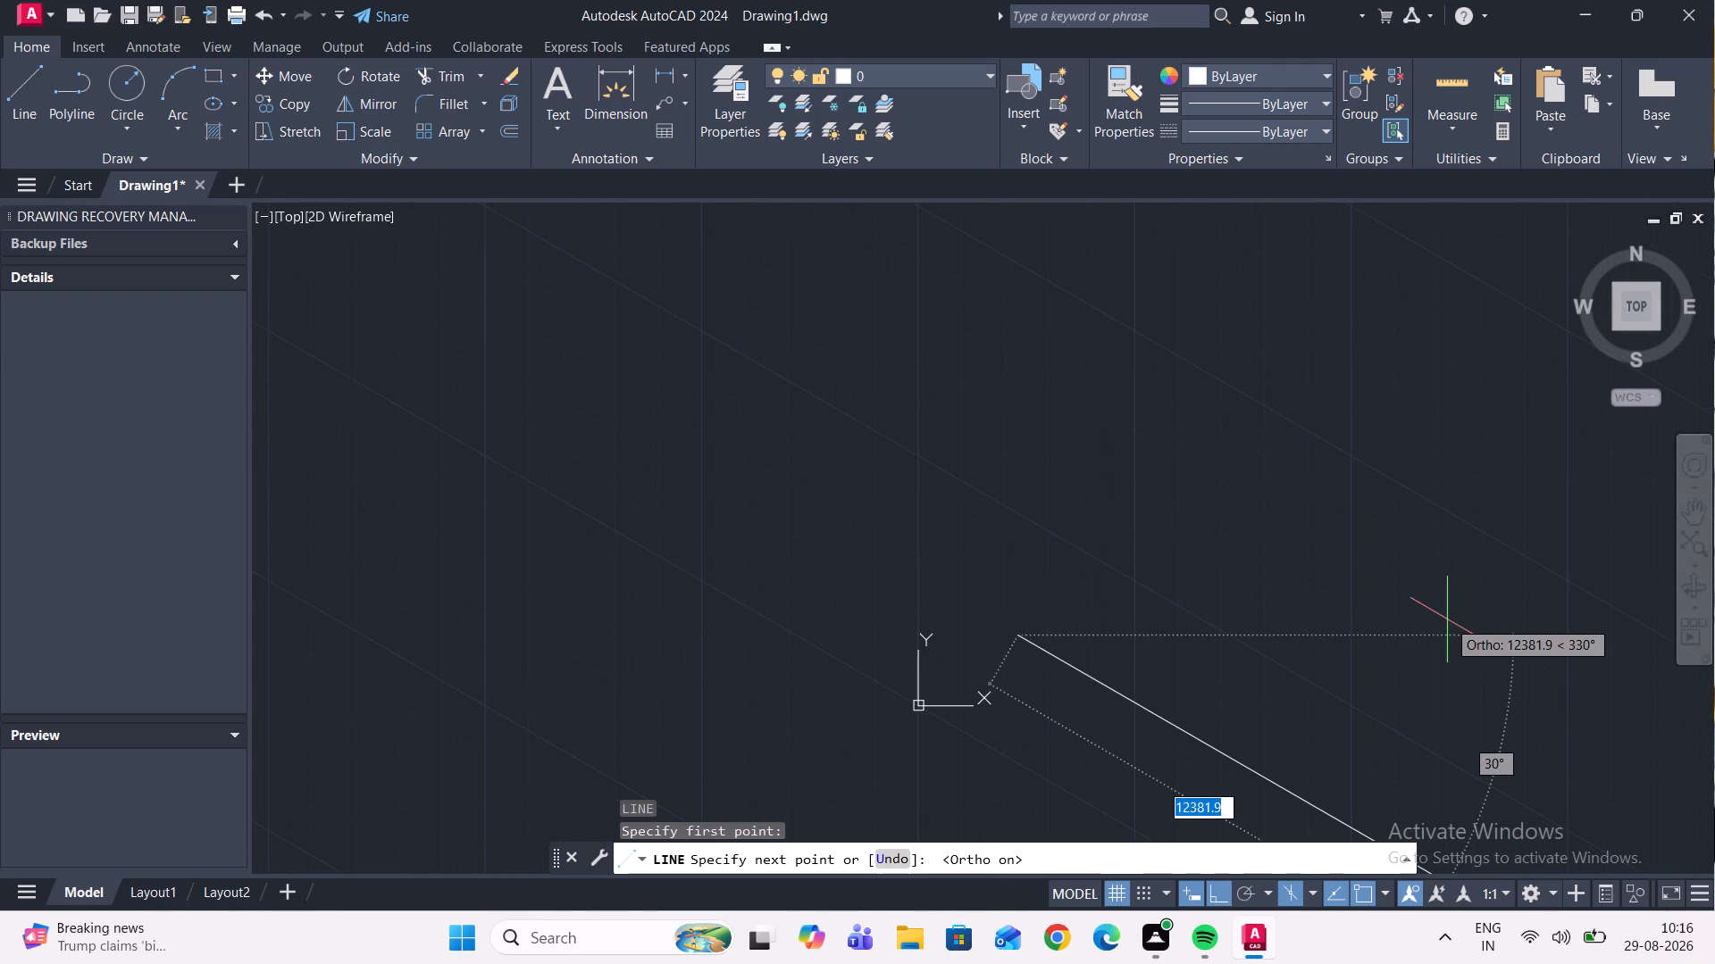
{"action": "type", "text": "225"}
{"action": "key", "text": "Return"}
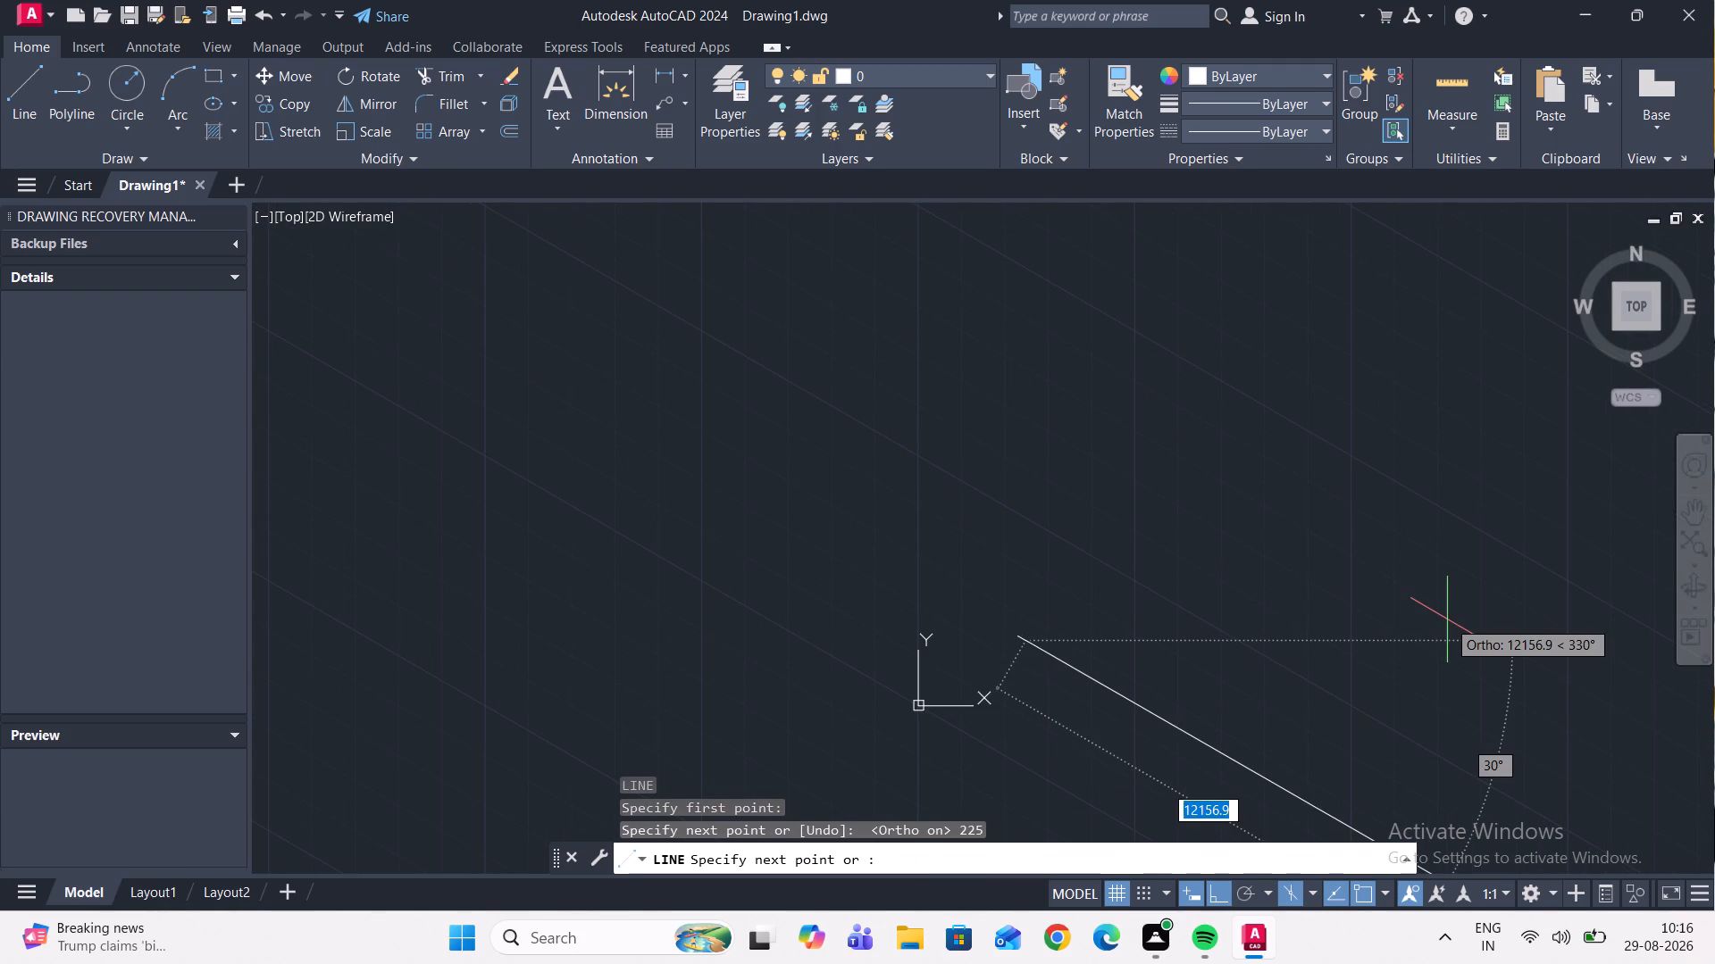
Complete the left face outline with a 25 mm edge upward, a 225 mm edge back at 150°, and a 25 mm closing edge.
{"action": "scroll", "coordinate": [1000, 619], "scroll_direction": "up", "scroll_amount": 3}
{"action": "scroll", "coordinate": [1110, 678], "scroll_direction": "up", "scroll_amount": 3}
{"action": "scroll", "coordinate": [1142, 696], "scroll_direction": "down", "scroll_amount": 4}
{"action": "scroll", "coordinate": [1097, 736], "scroll_direction": "up", "scroll_amount": 3}
{"action": "scroll", "coordinate": [1165, 585], "scroll_direction": "up", "scroll_amount": 2}
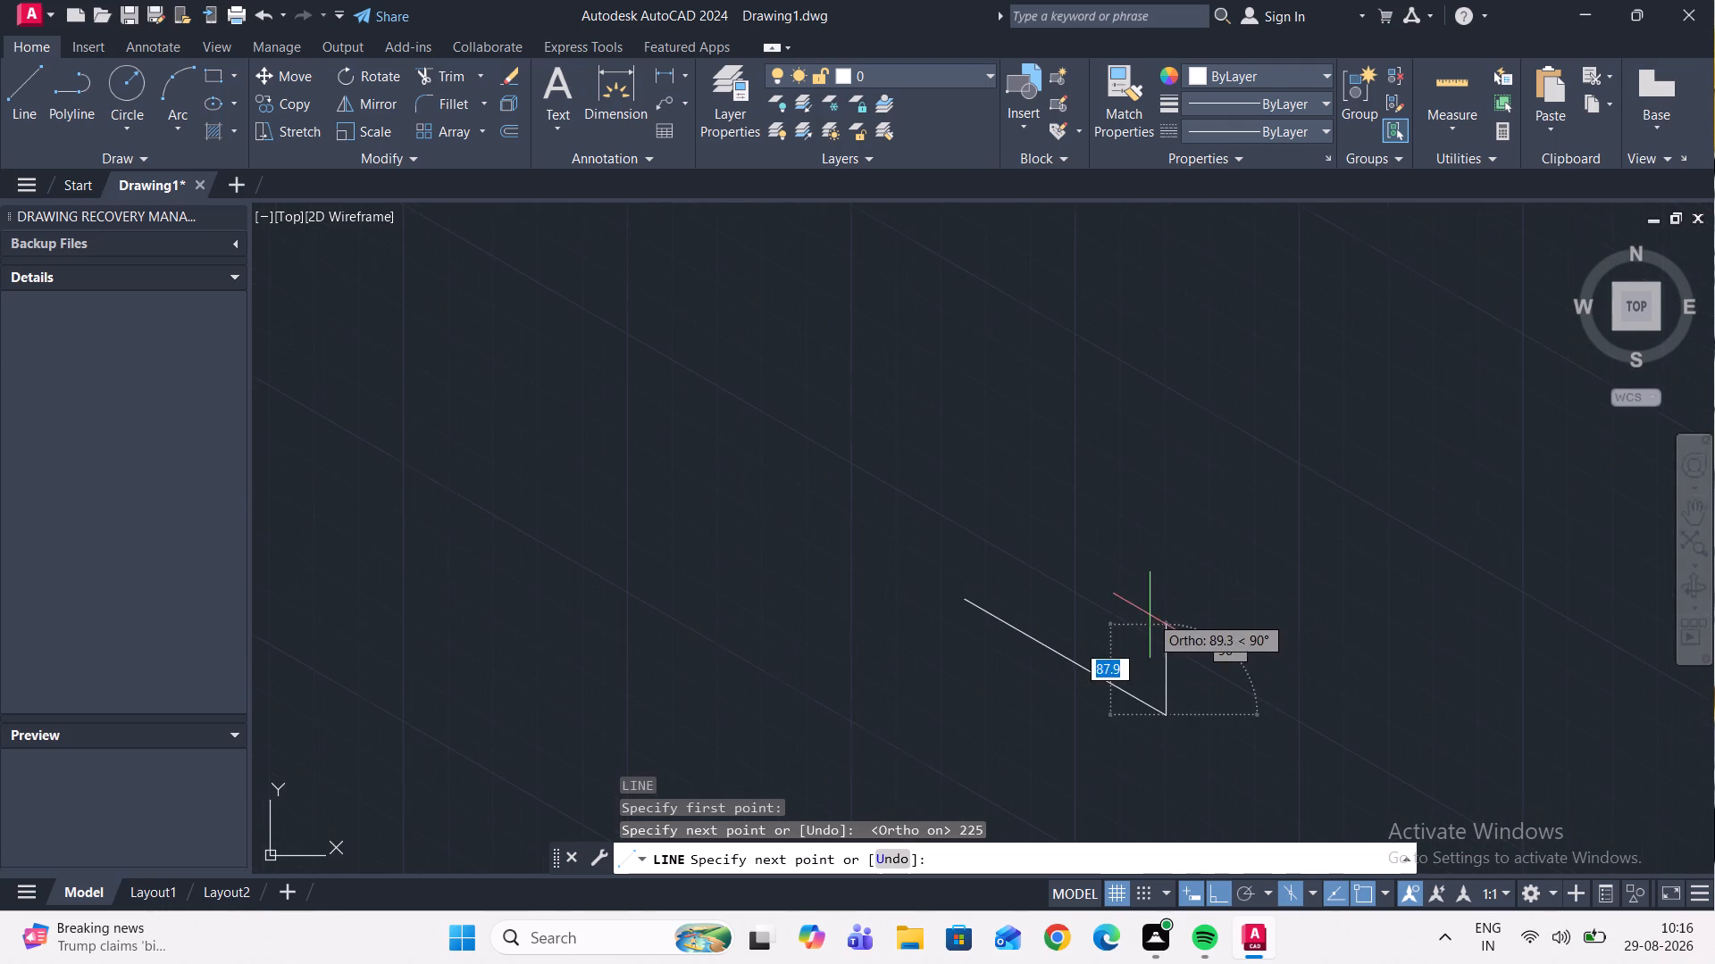
{"action": "scroll", "coordinate": [1150, 616], "scroll_direction": "down", "scroll_amount": 2}
{"action": "scroll", "coordinate": [1159, 618], "scroll_direction": "up", "scroll_amount": 2}
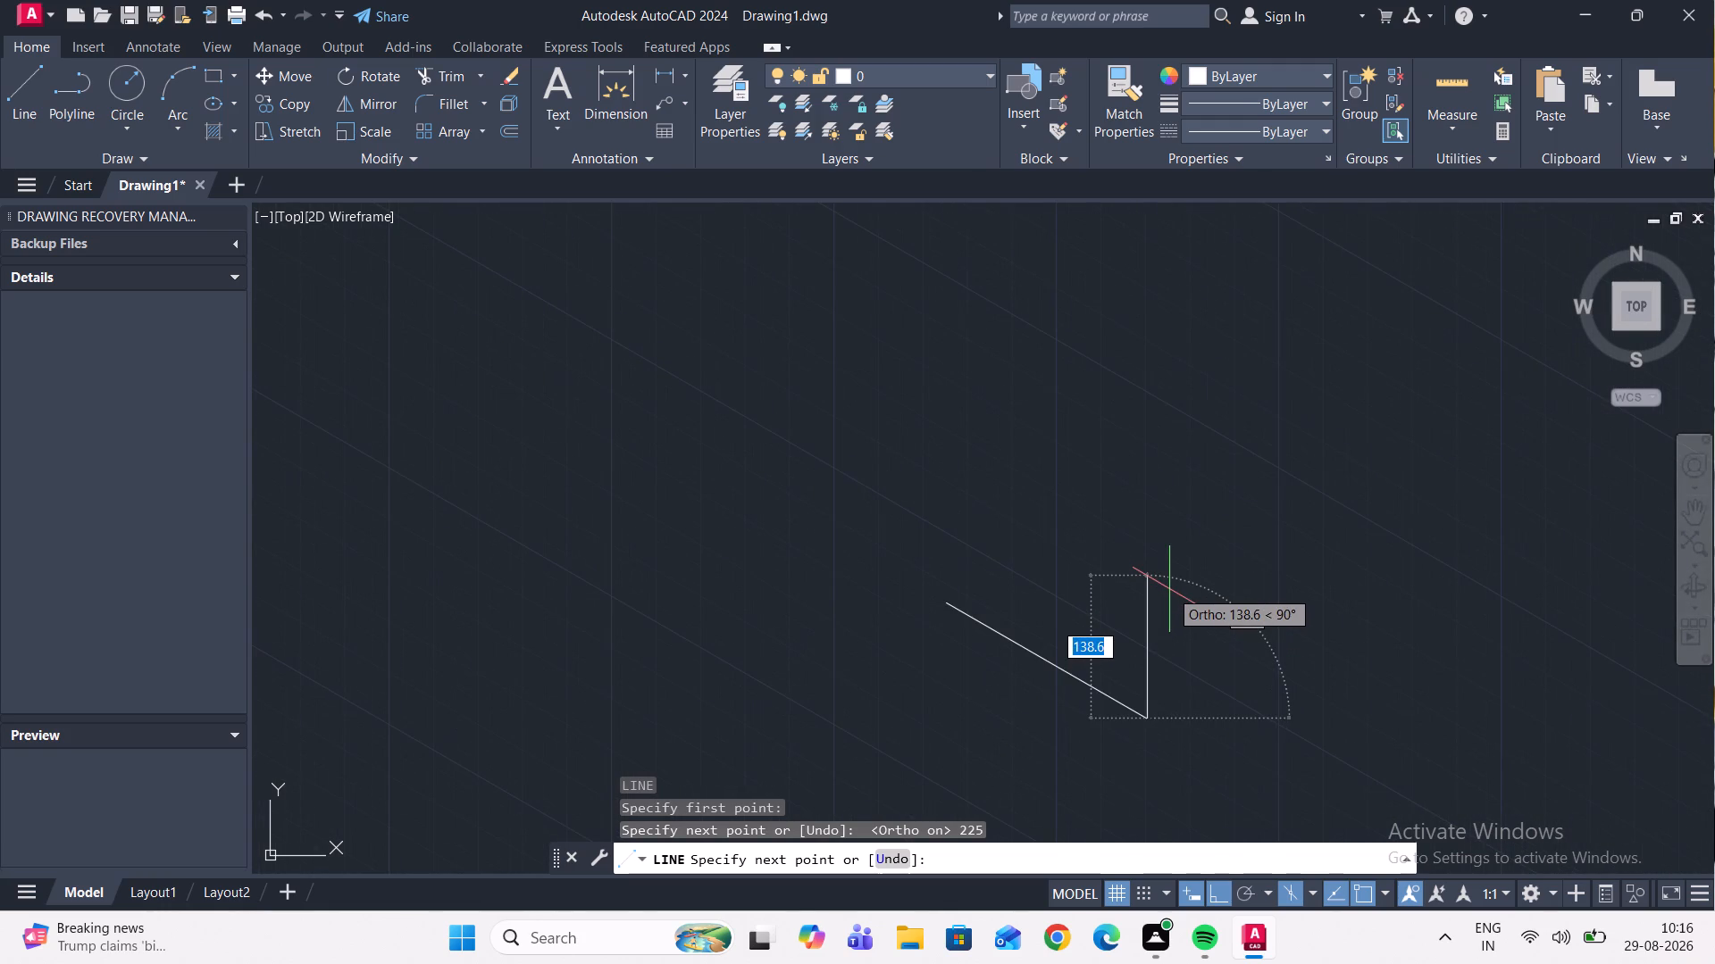
{"action": "type", "text": "25"}
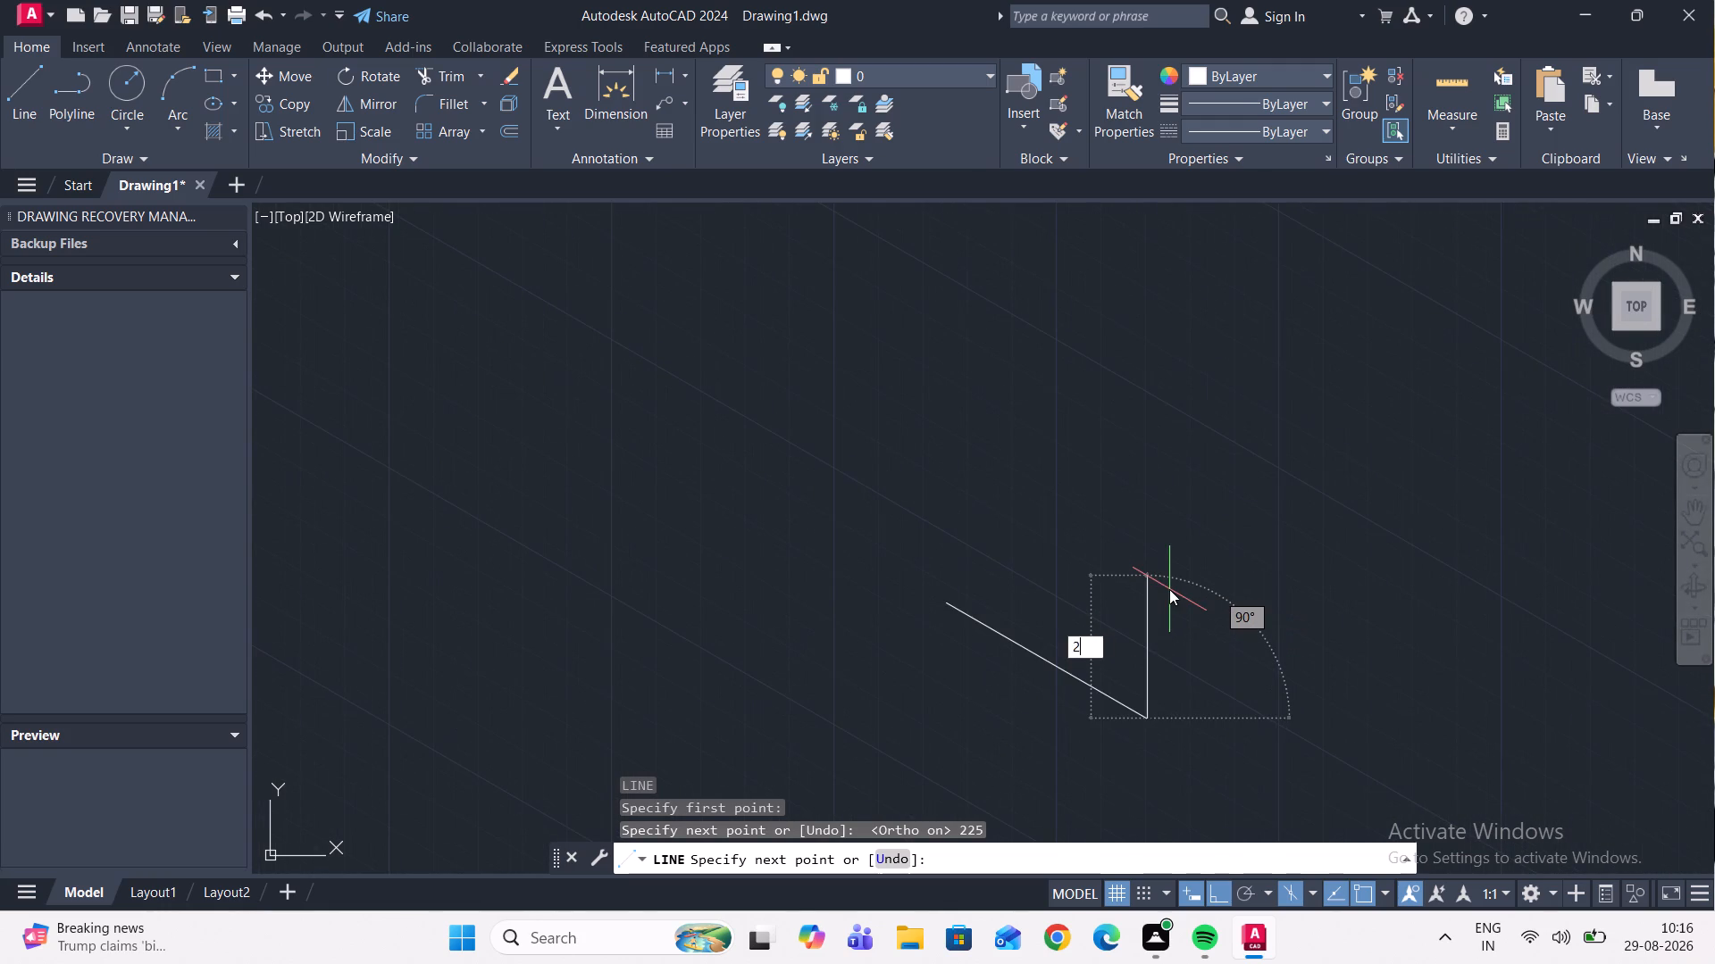
{"action": "key", "text": "Return"}
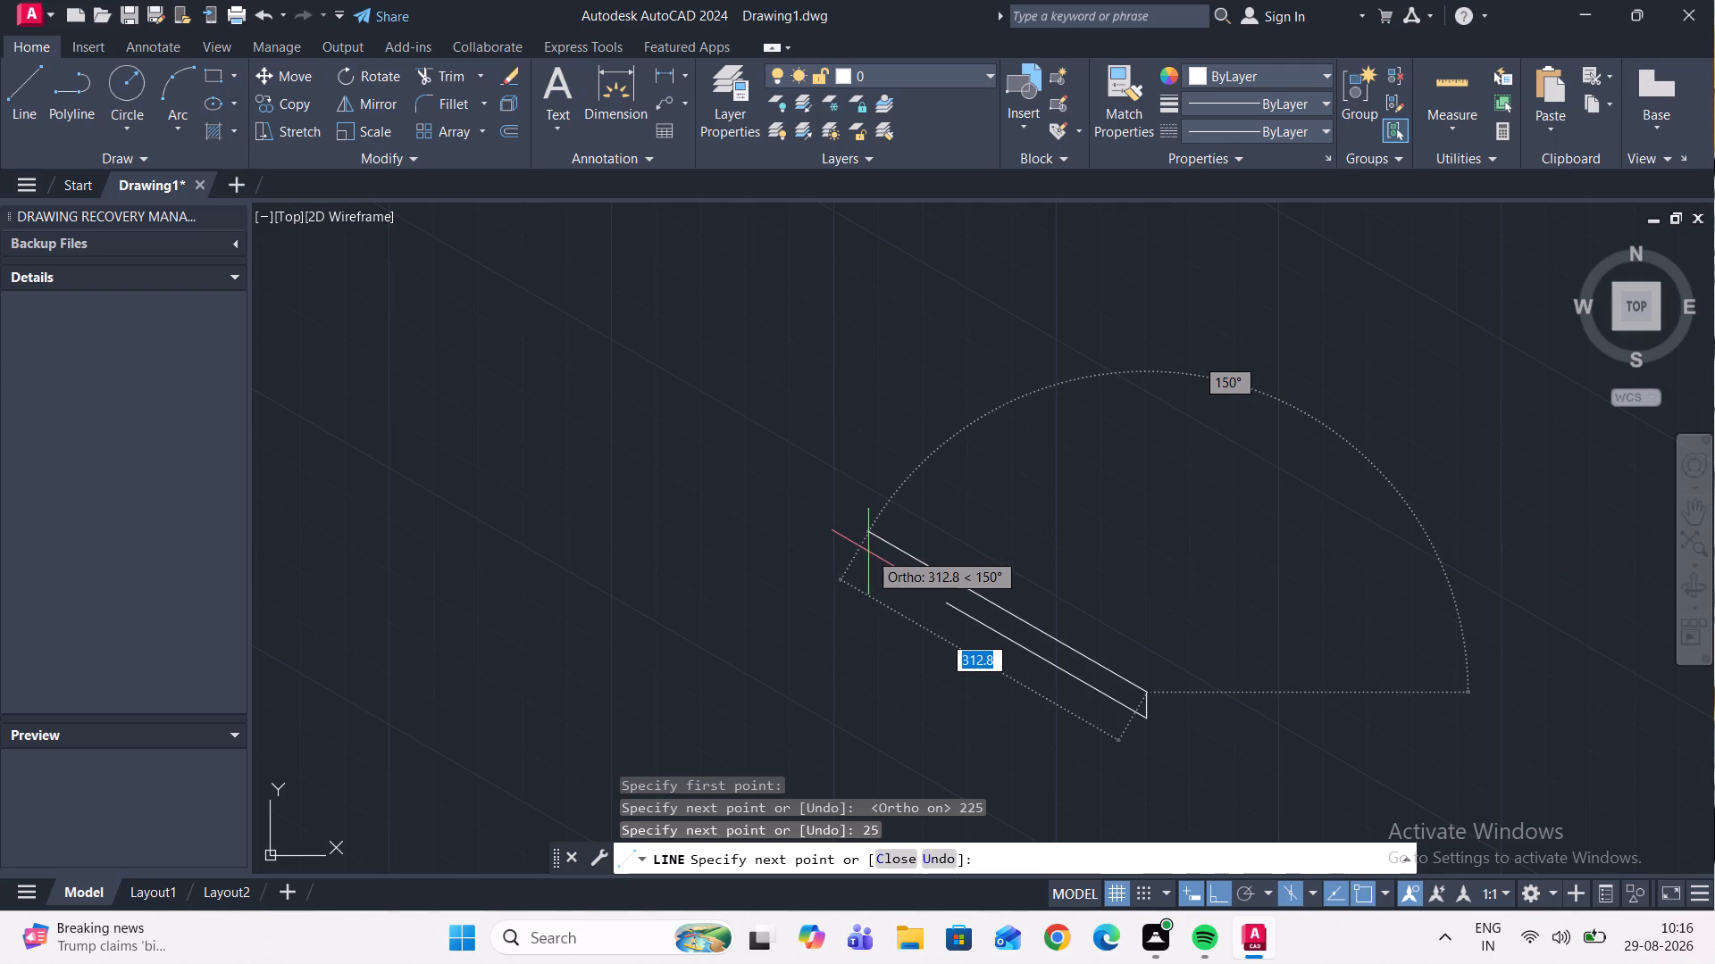
{"action": "type", "text": "225"}
{"action": "key", "text": "Return"}
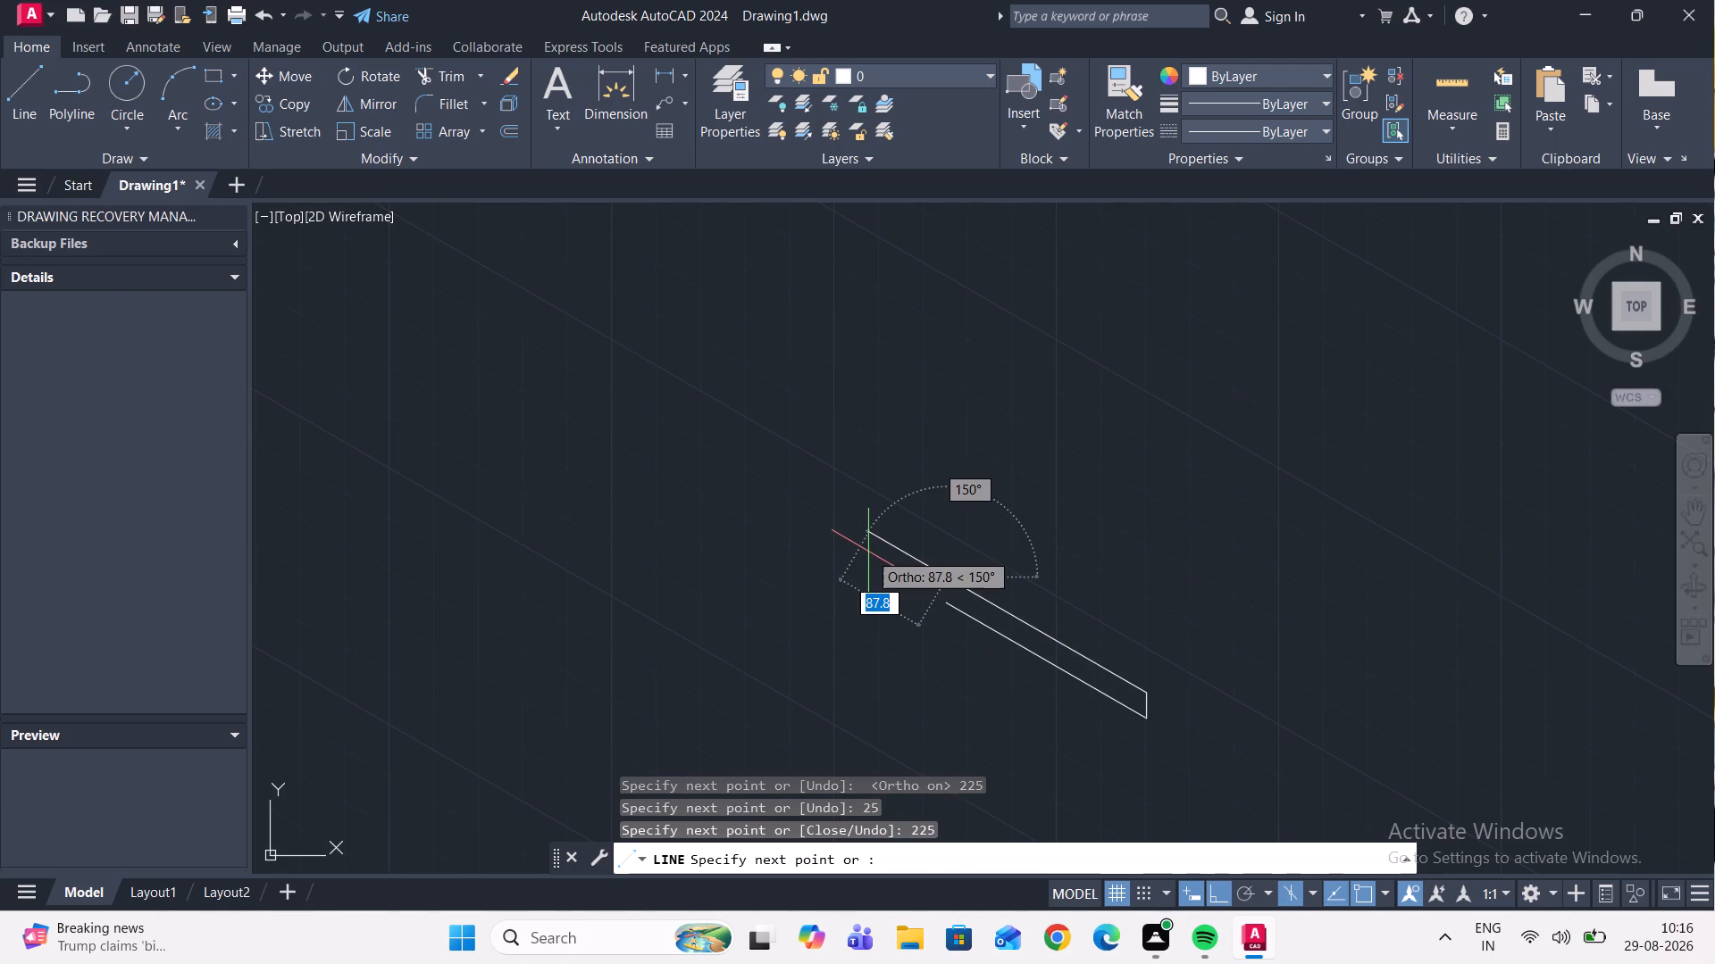
{"action": "type", "text": "25"}
{"action": "key", "text": "Return"}
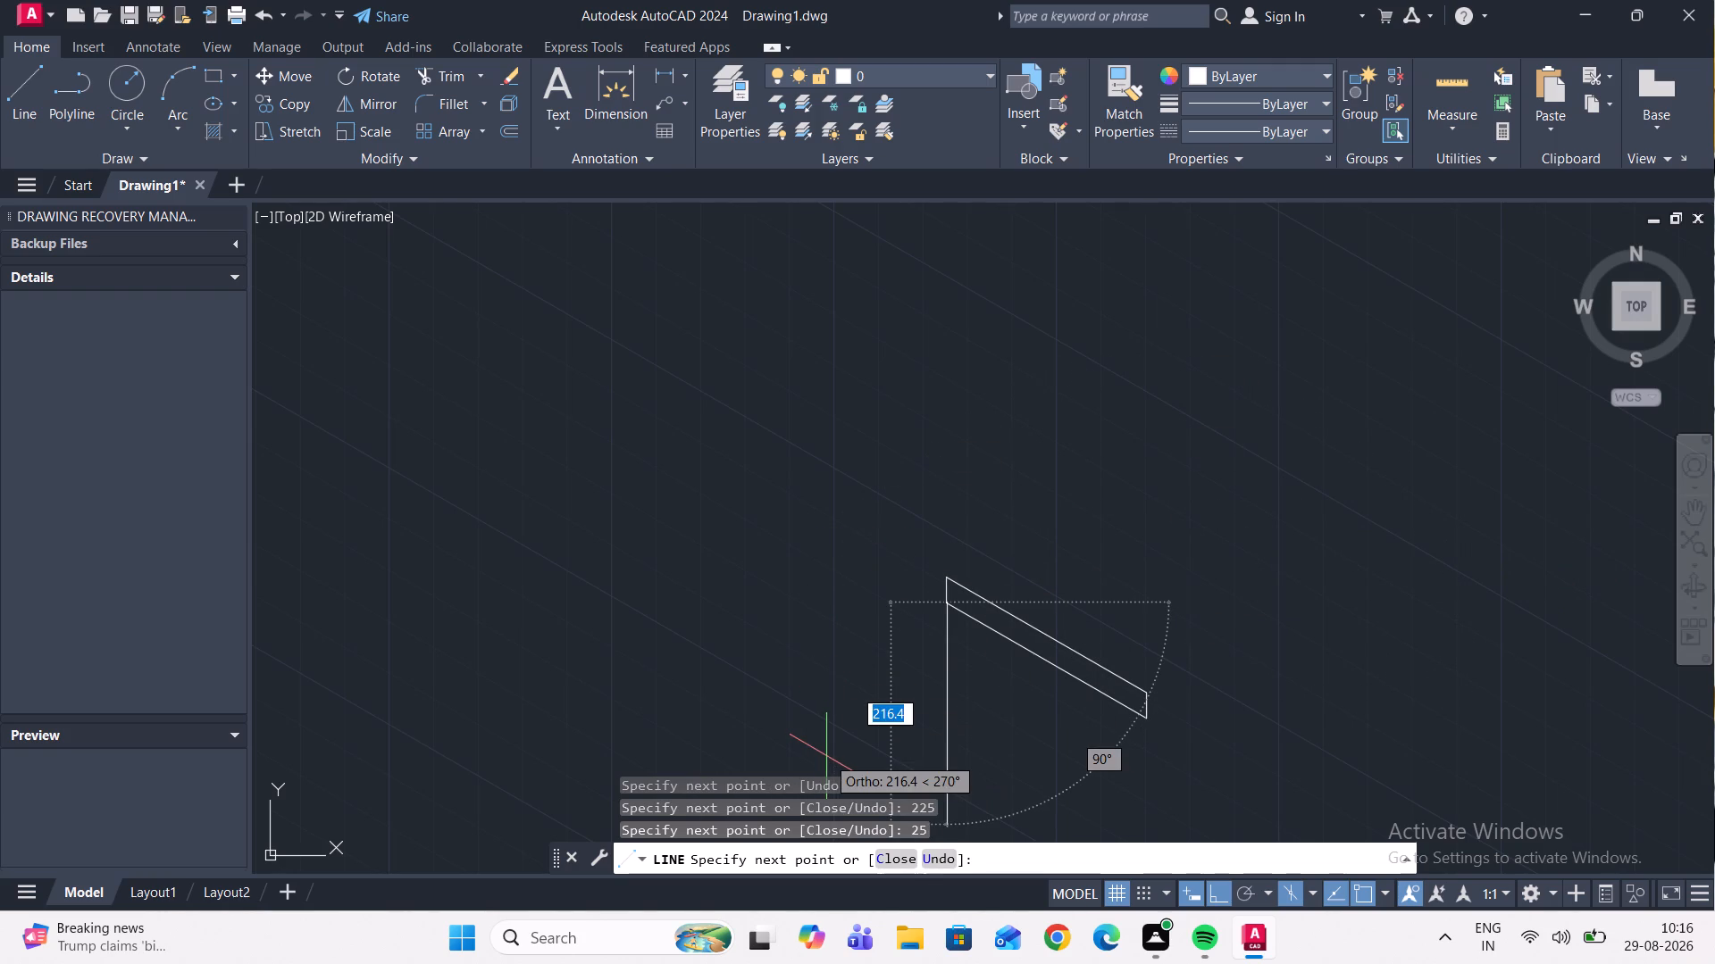
{"action": "key", "text": "Escape"}
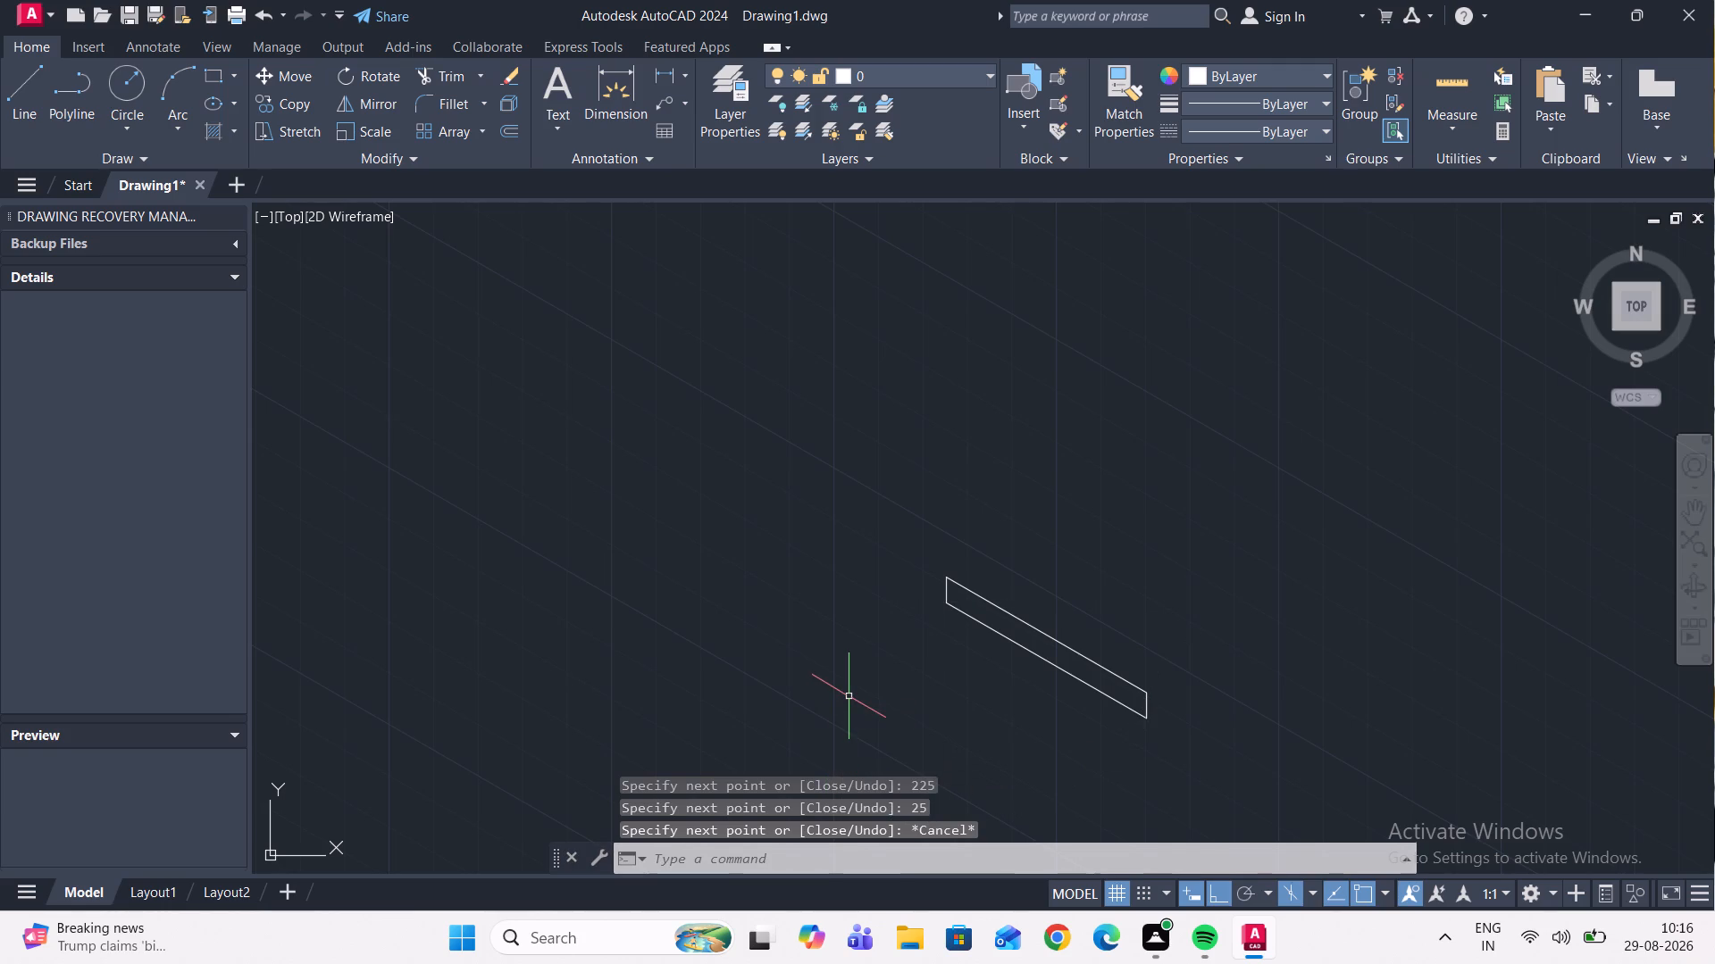
Draw the right face from the front bottom corner: 225 mm edge at 30°, 25 mm edge upward, and 225 mm edge back at 210°.
{"action": "key", "text": "space"}
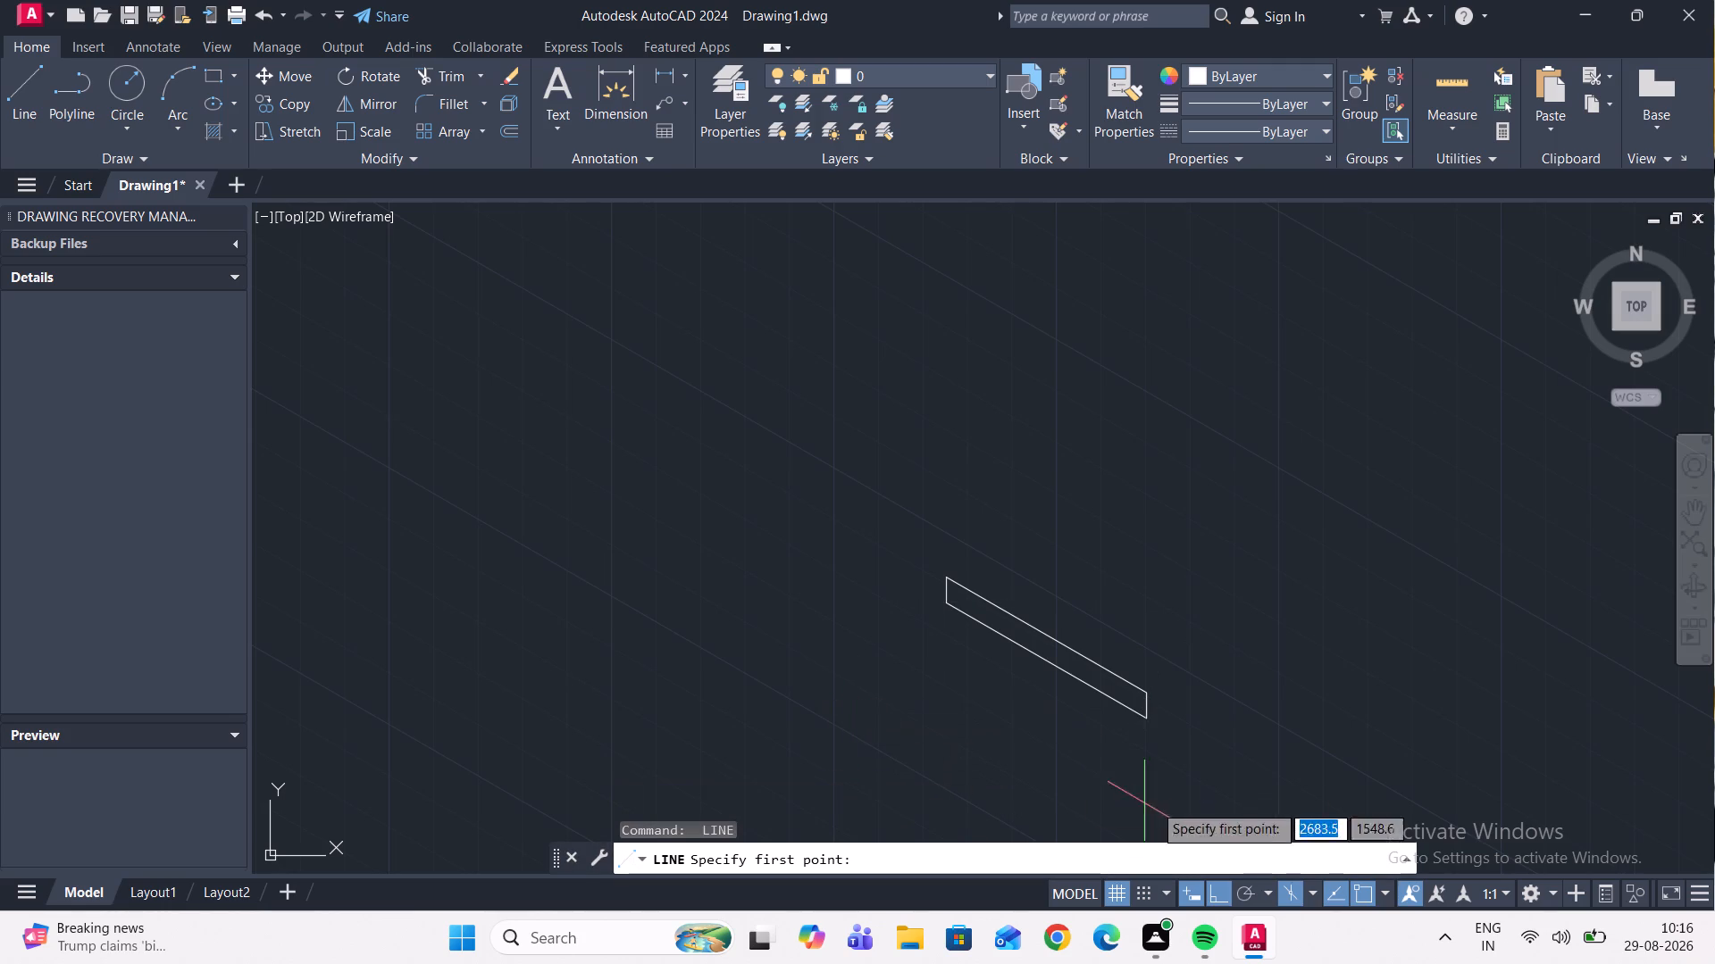
{"action": "left_click", "coordinate": [1153, 714]}
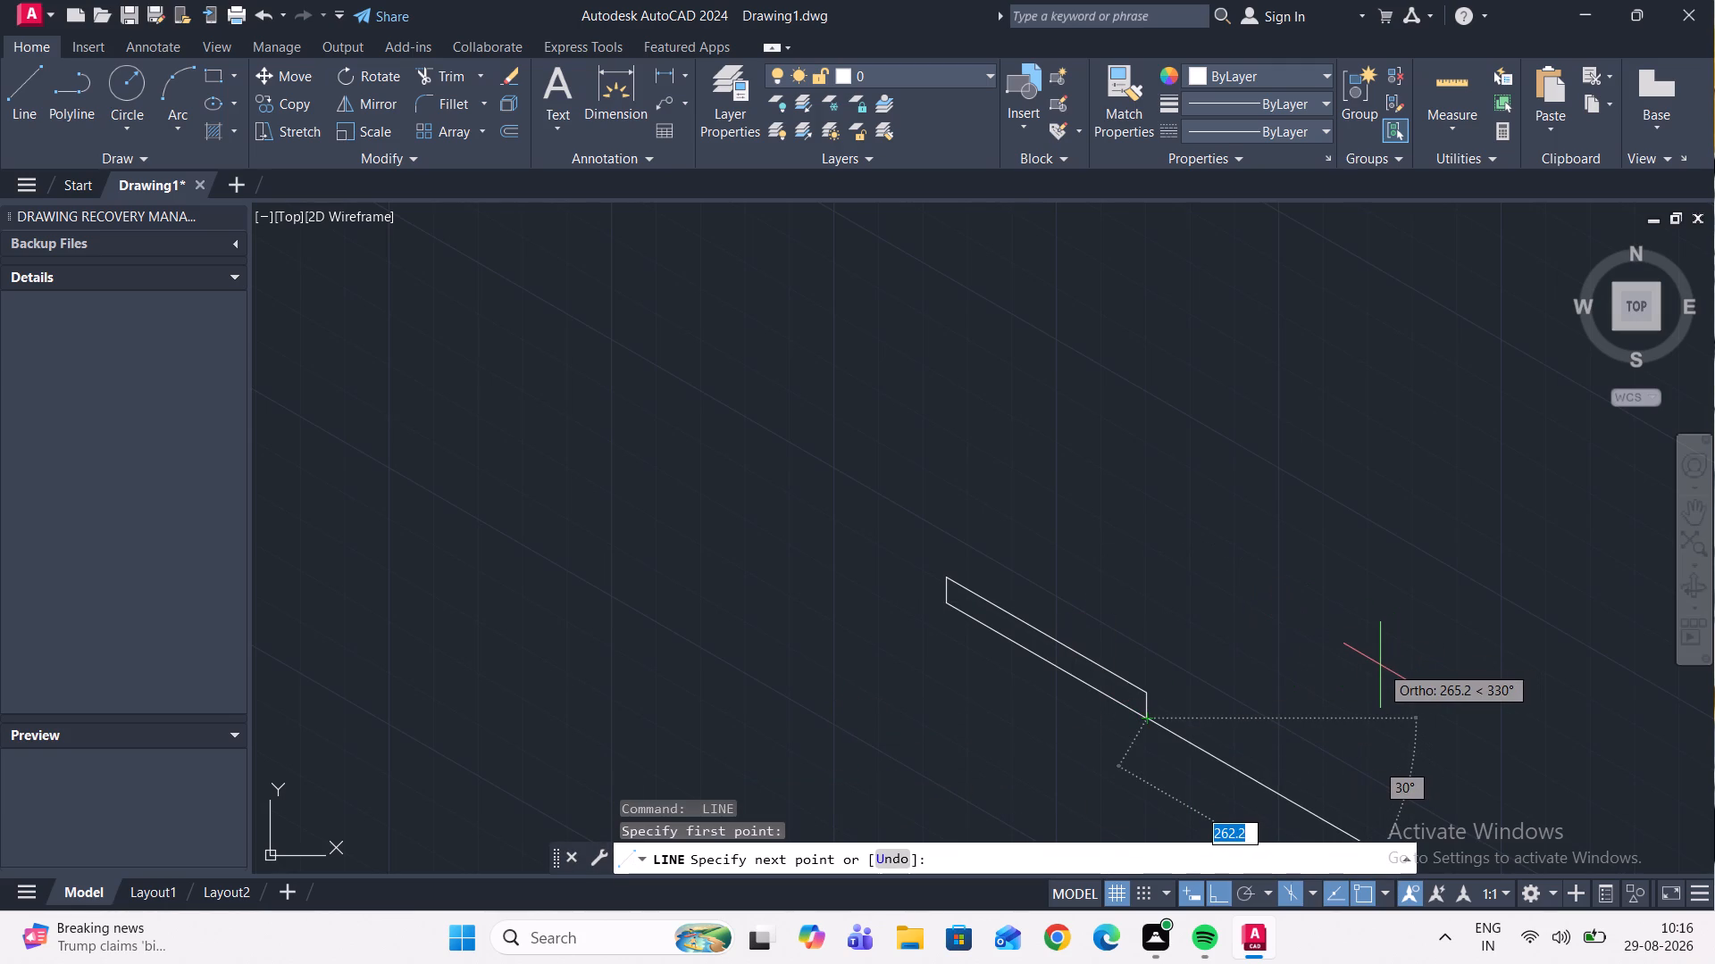
{"action": "key", "text": "F5"}
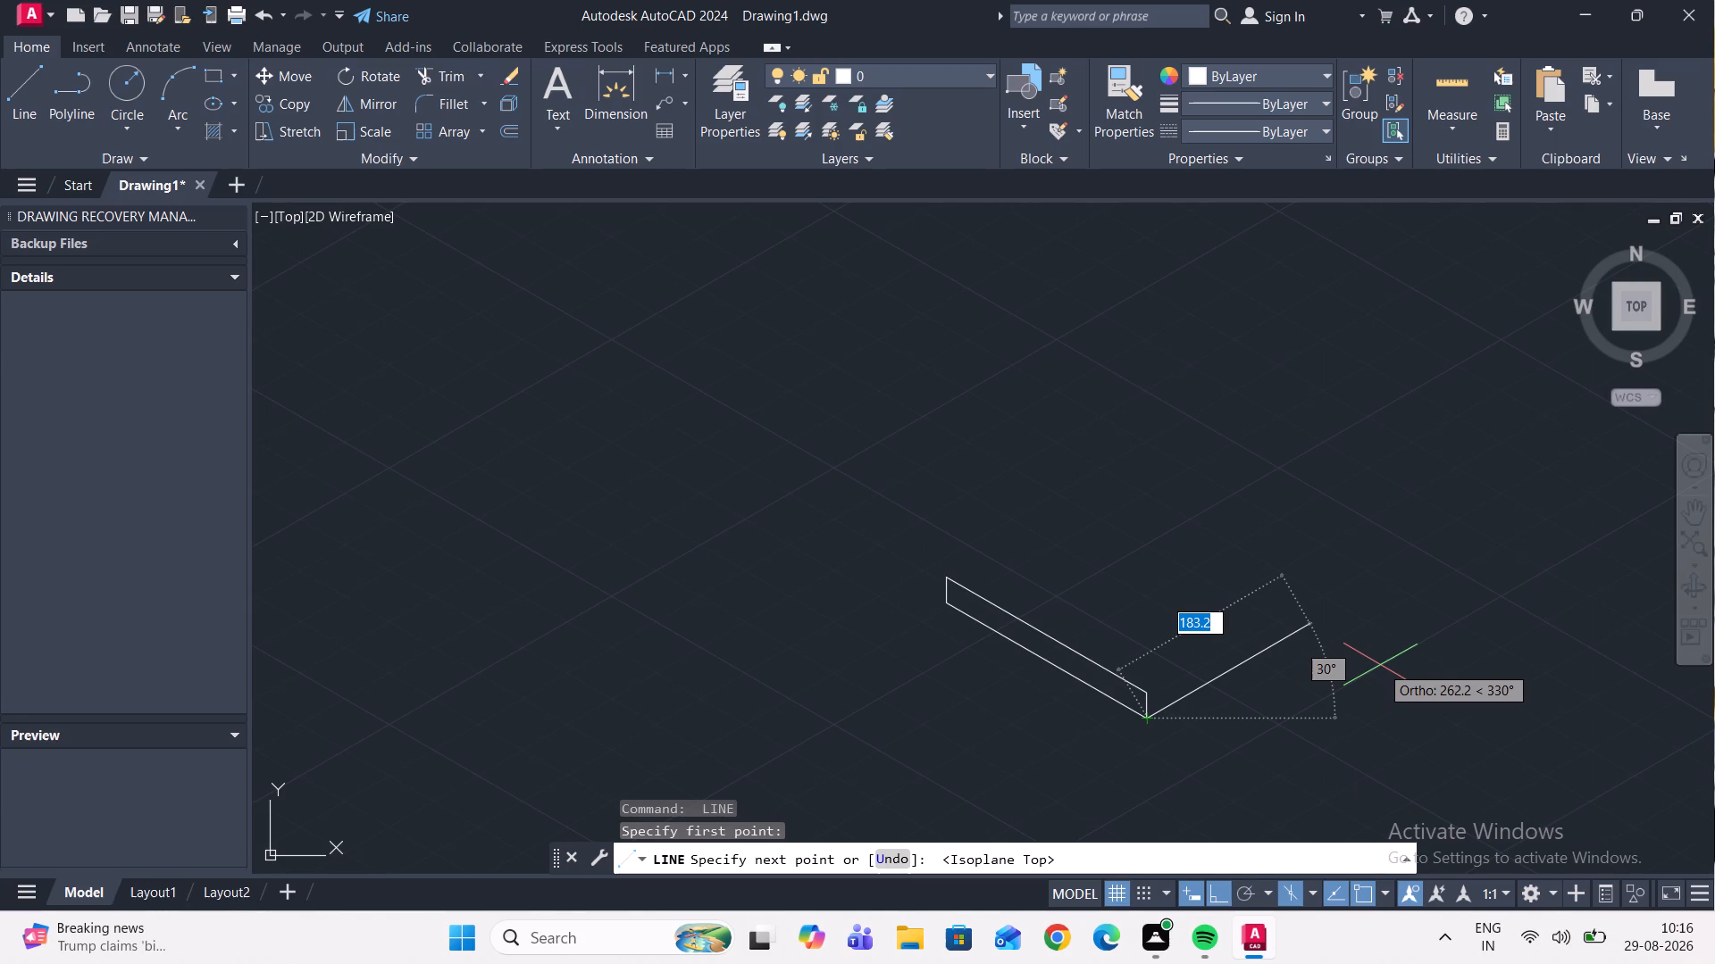
{"action": "type", "text": "225"}
{"action": "key", "text": "Return"}
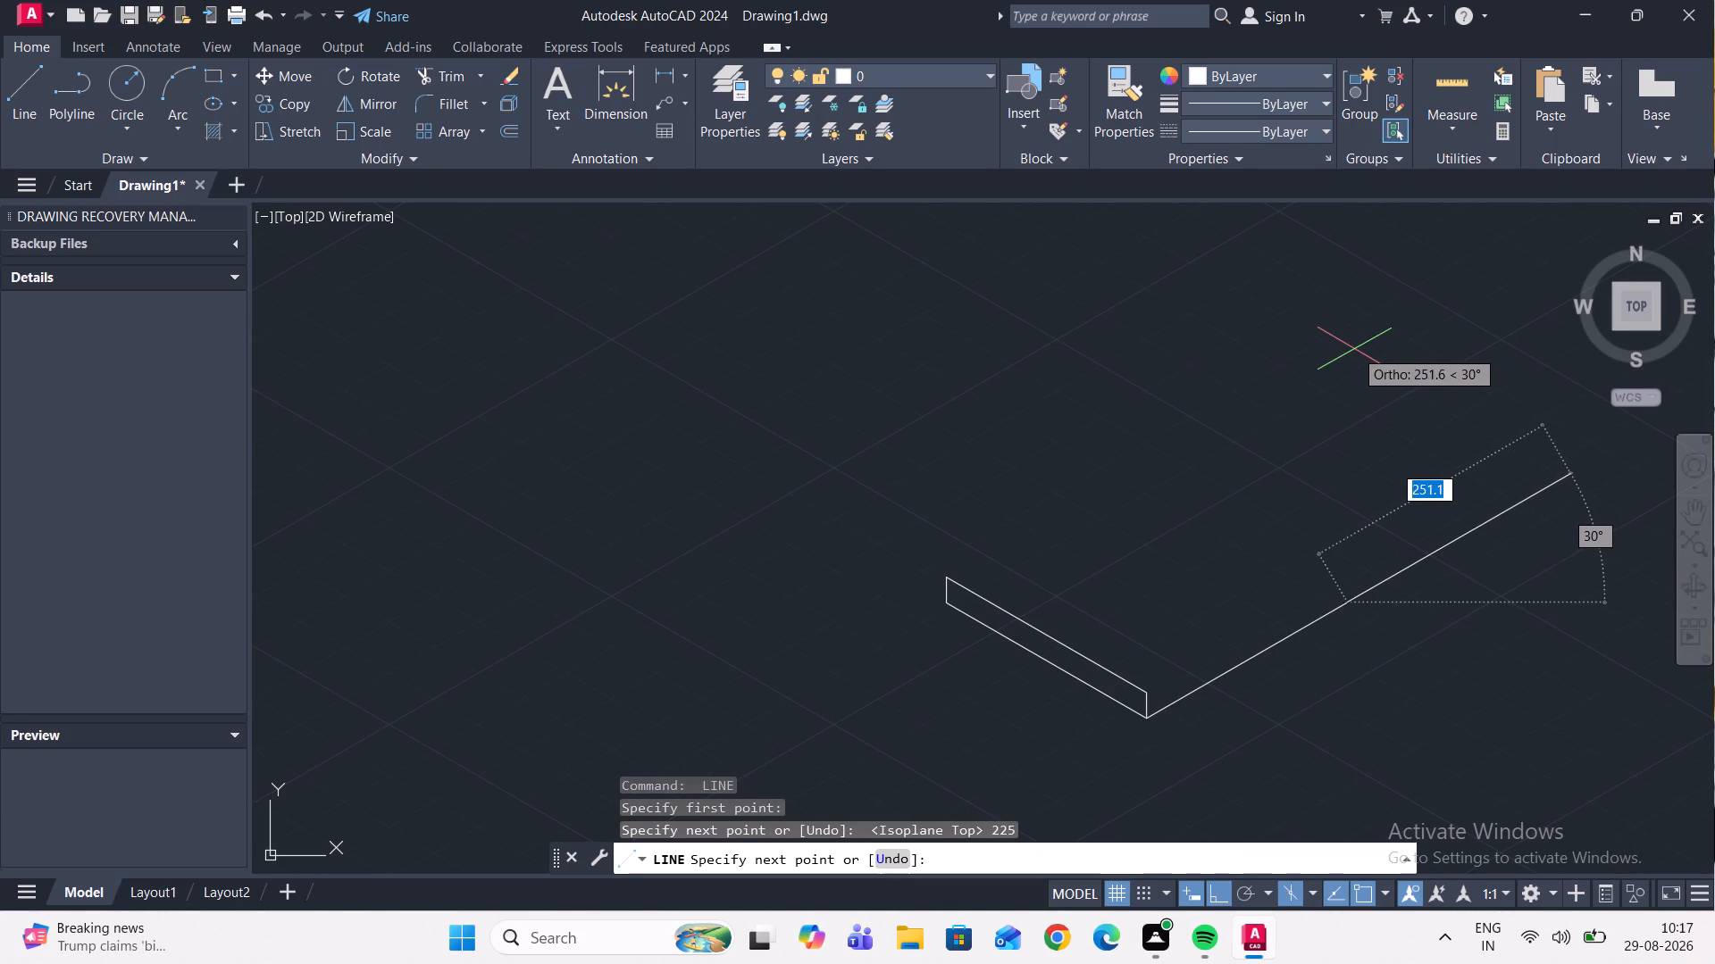
{"action": "key", "text": "F5"}
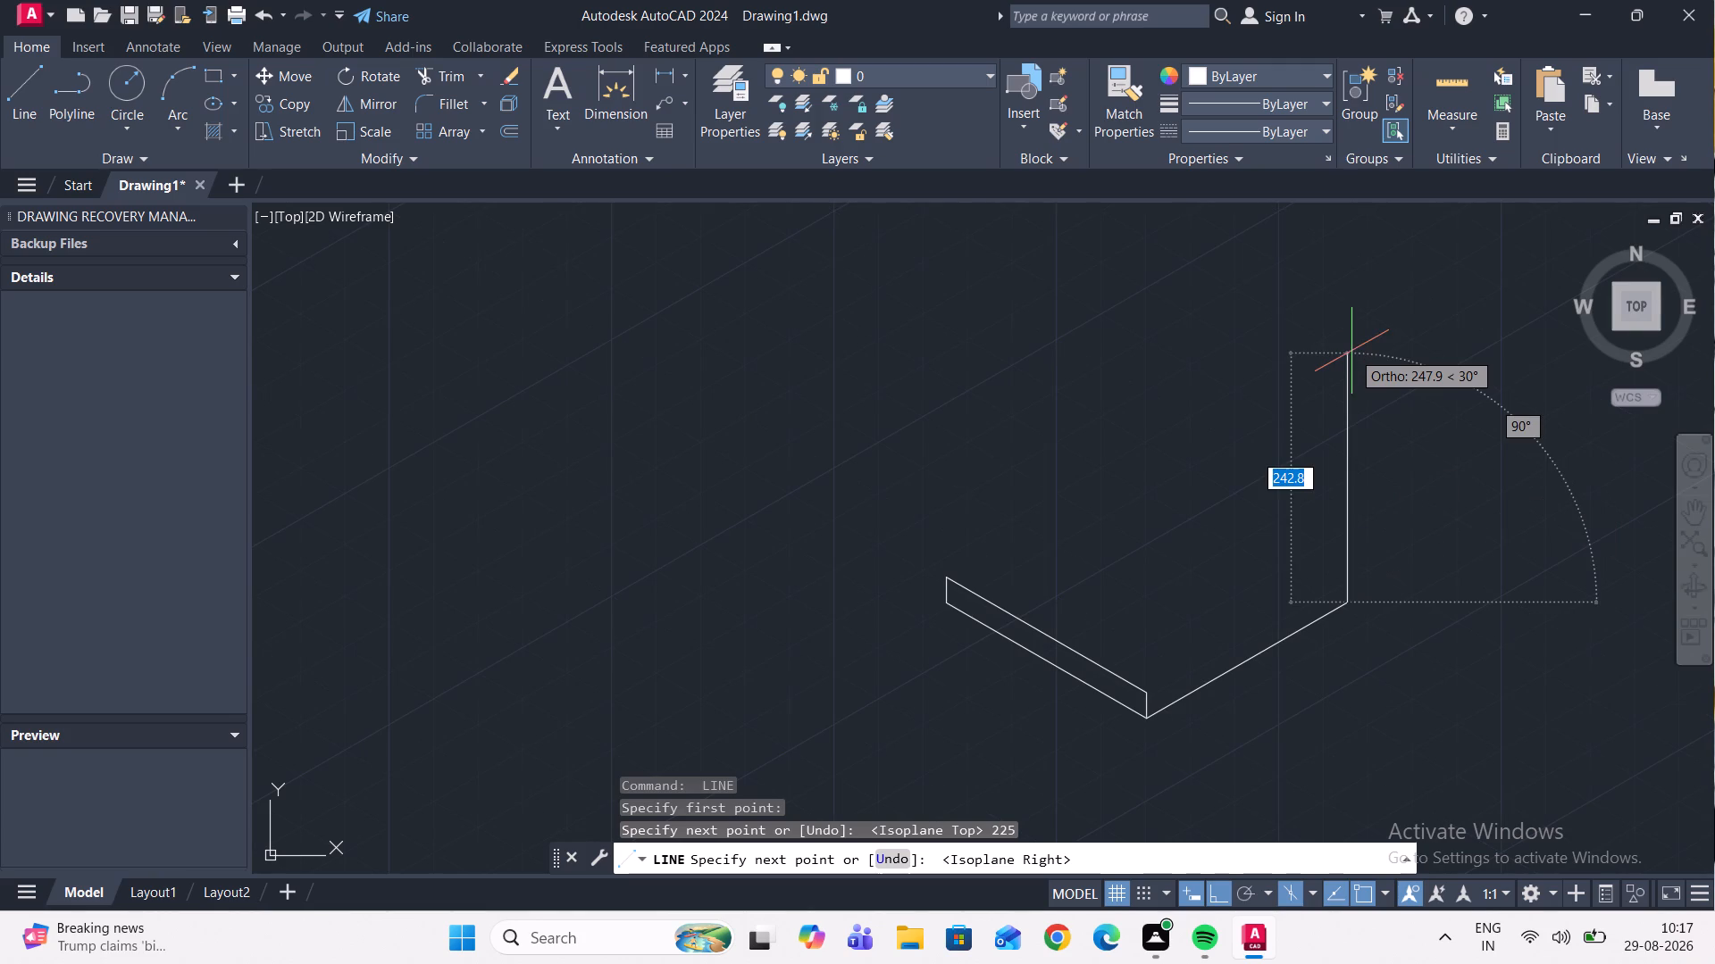
{"action": "type", "text": "25"}
{"action": "key", "text": "Return"}
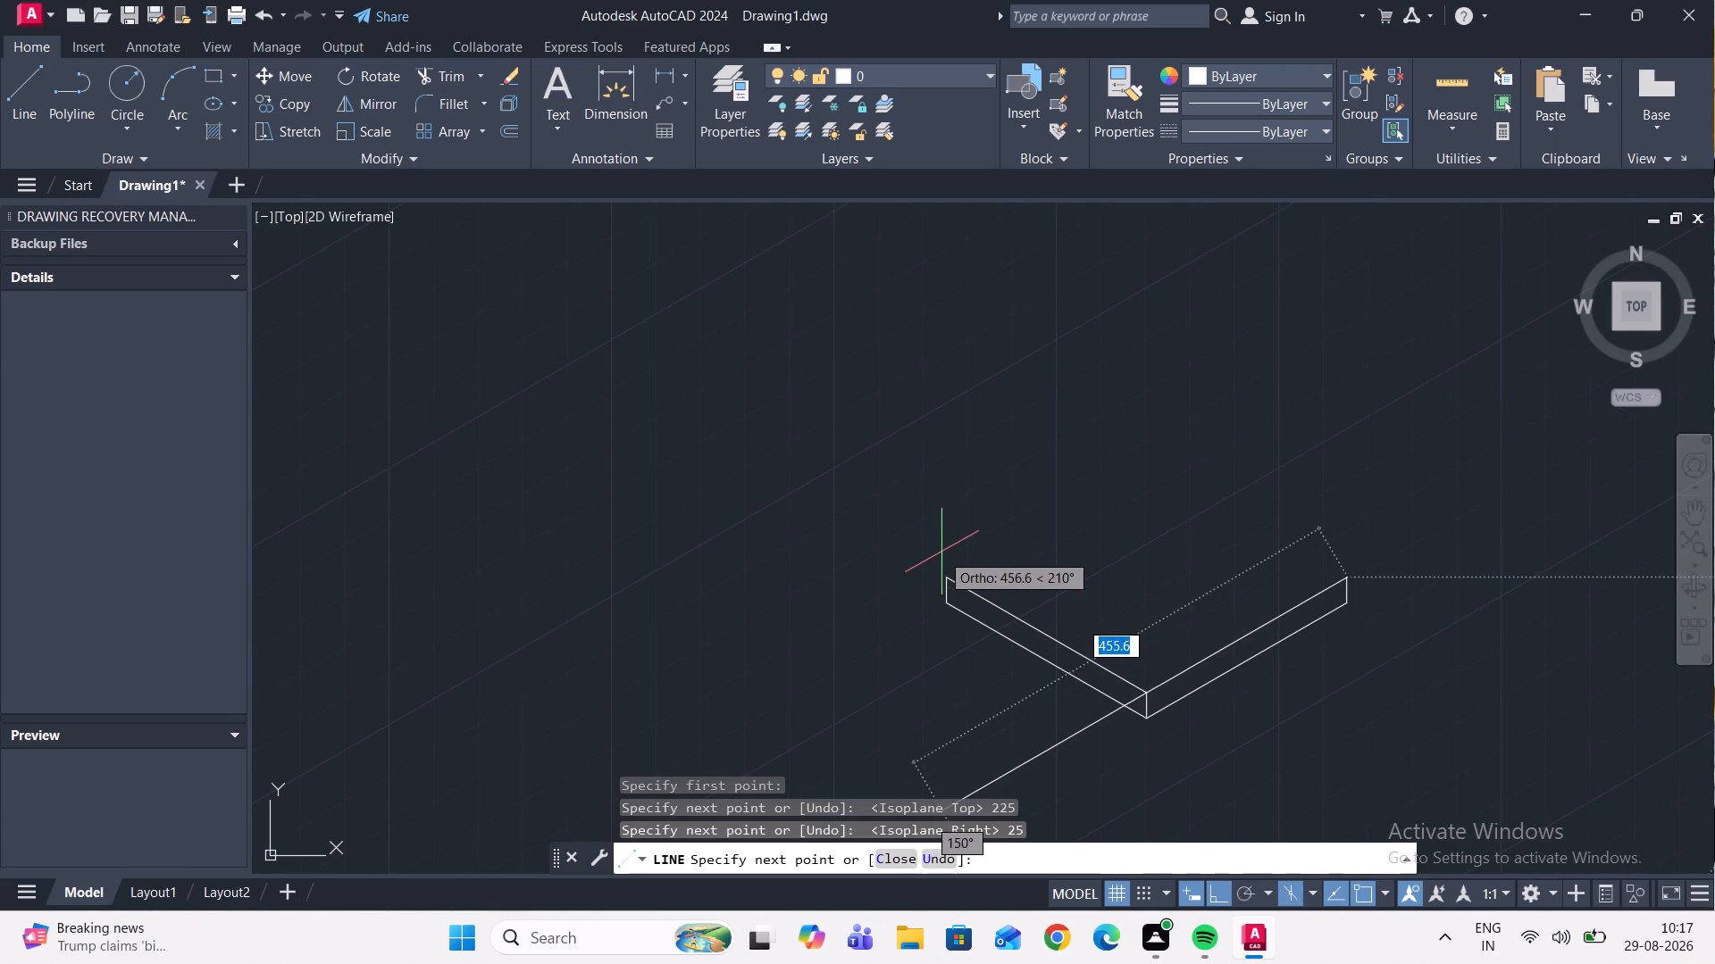
{"action": "key", "text": "2"}
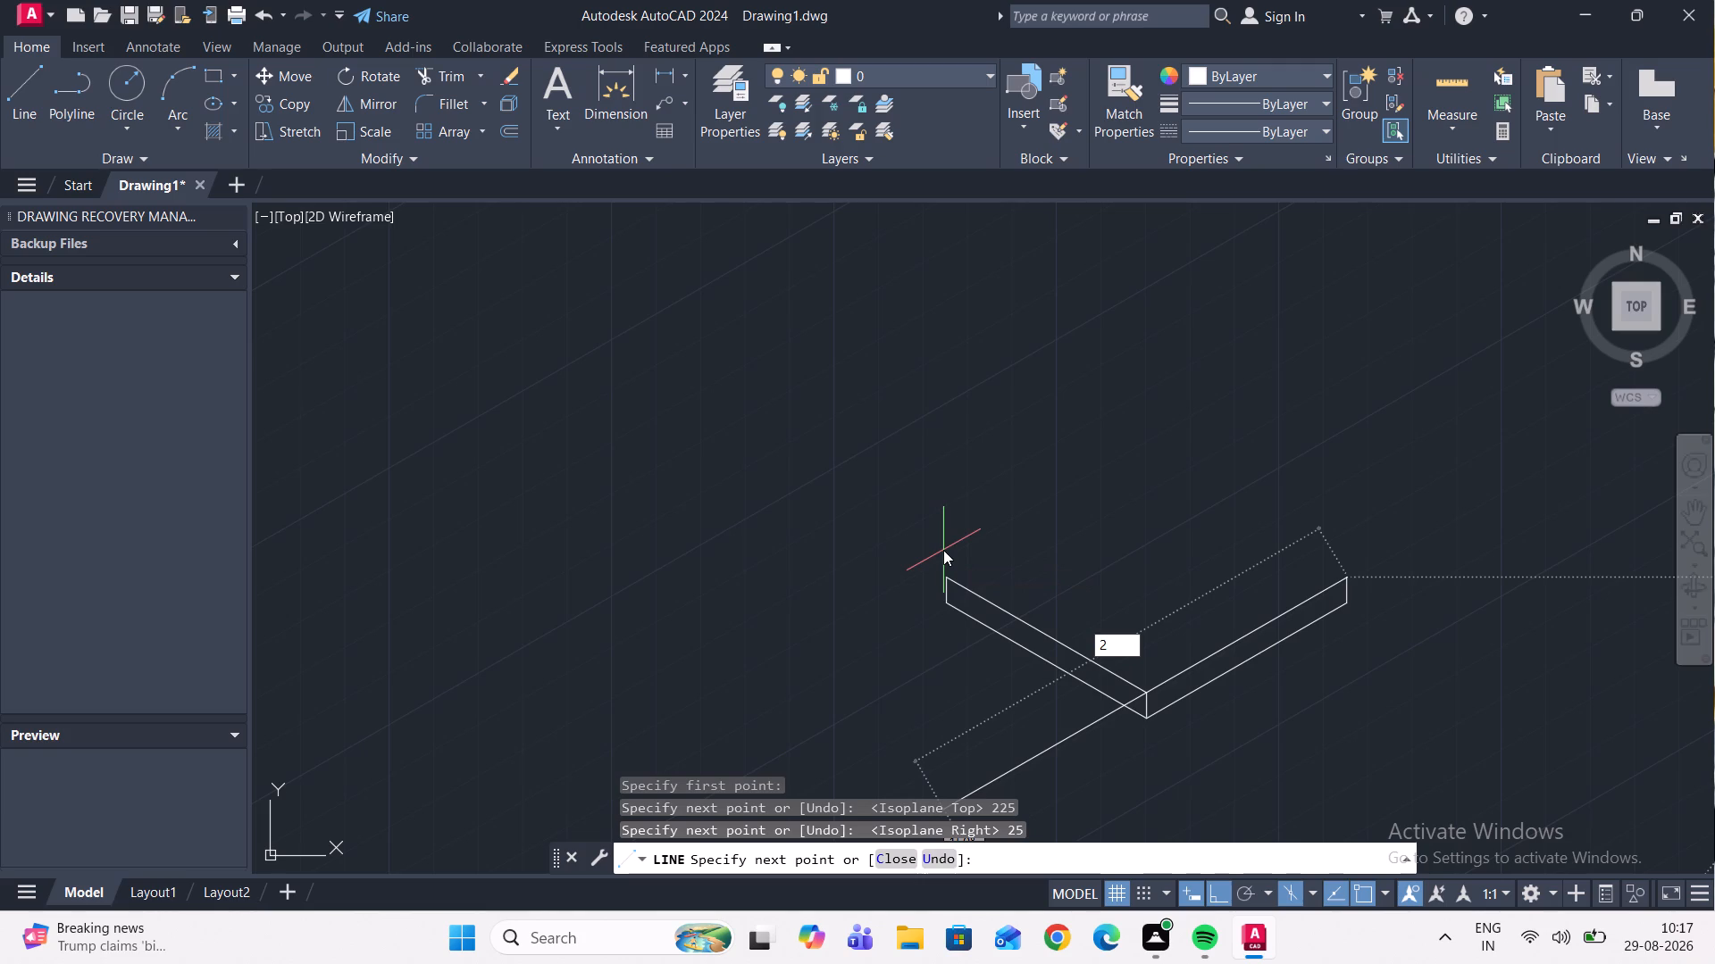
{"action": "key", "text": "2"}
{"action": "key", "text": "5"}
{"action": "key", "text": "Return"}
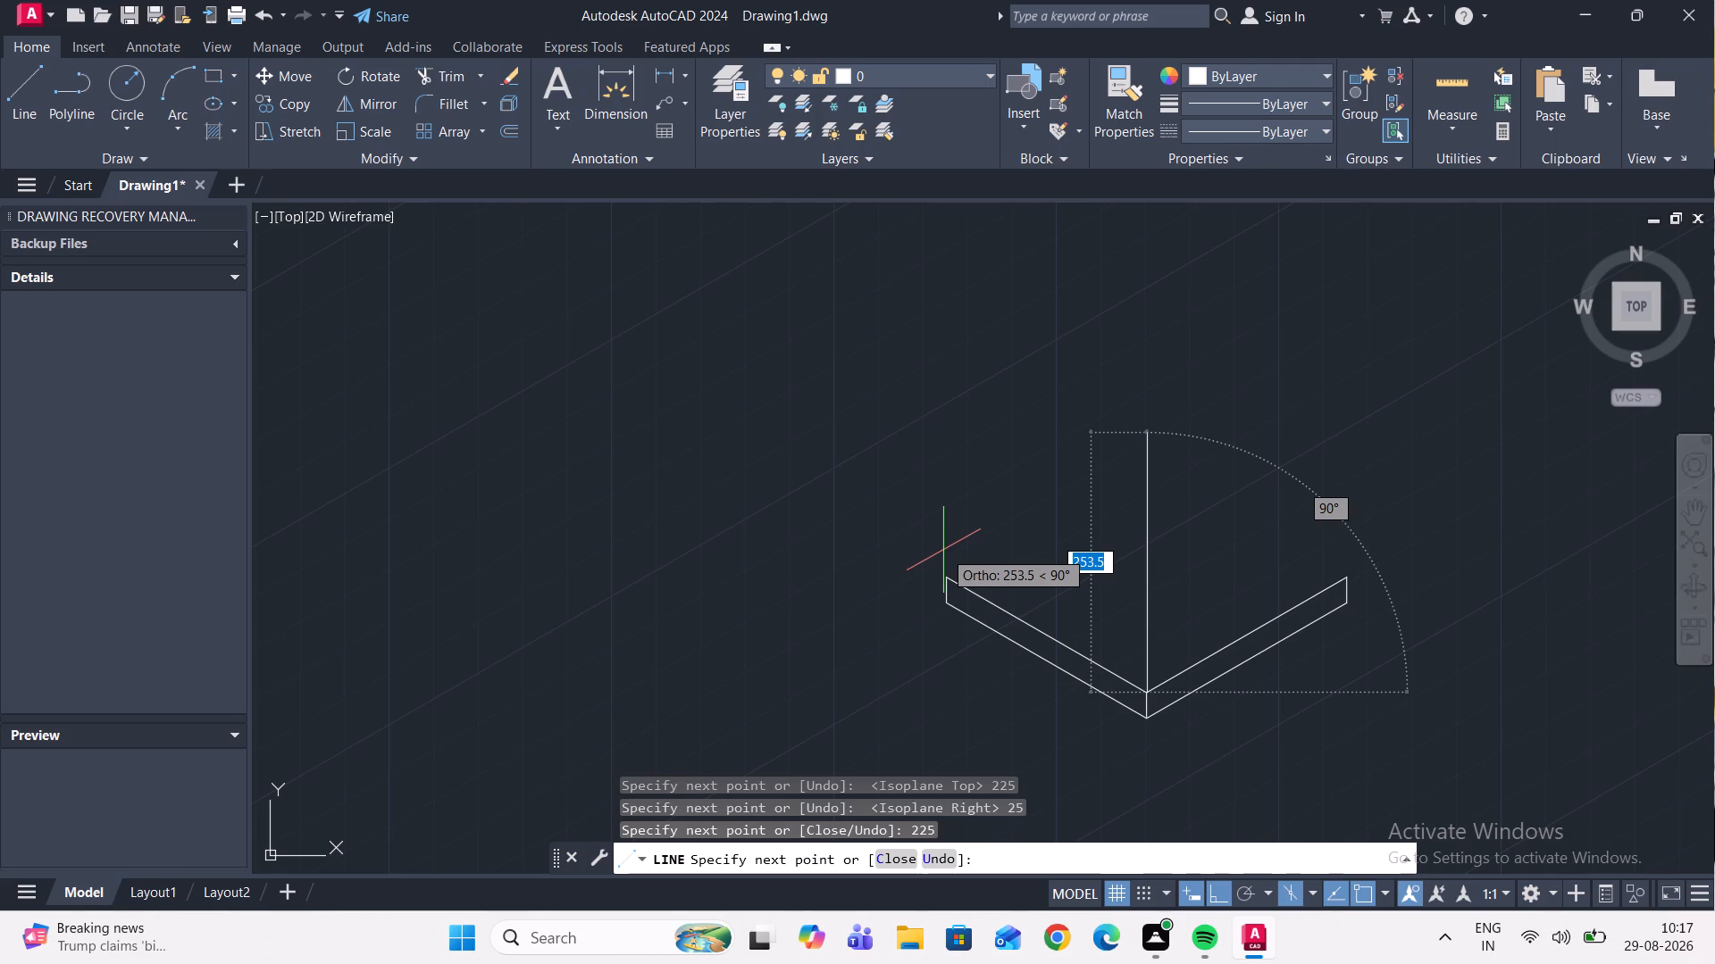
{"action": "key", "text": "Escape"}
Begin a line at the right face's far upper corner on the left isoplane, and evaluate 65+40-225 in QuickCalc.
{"action": "key", "text": "space"}
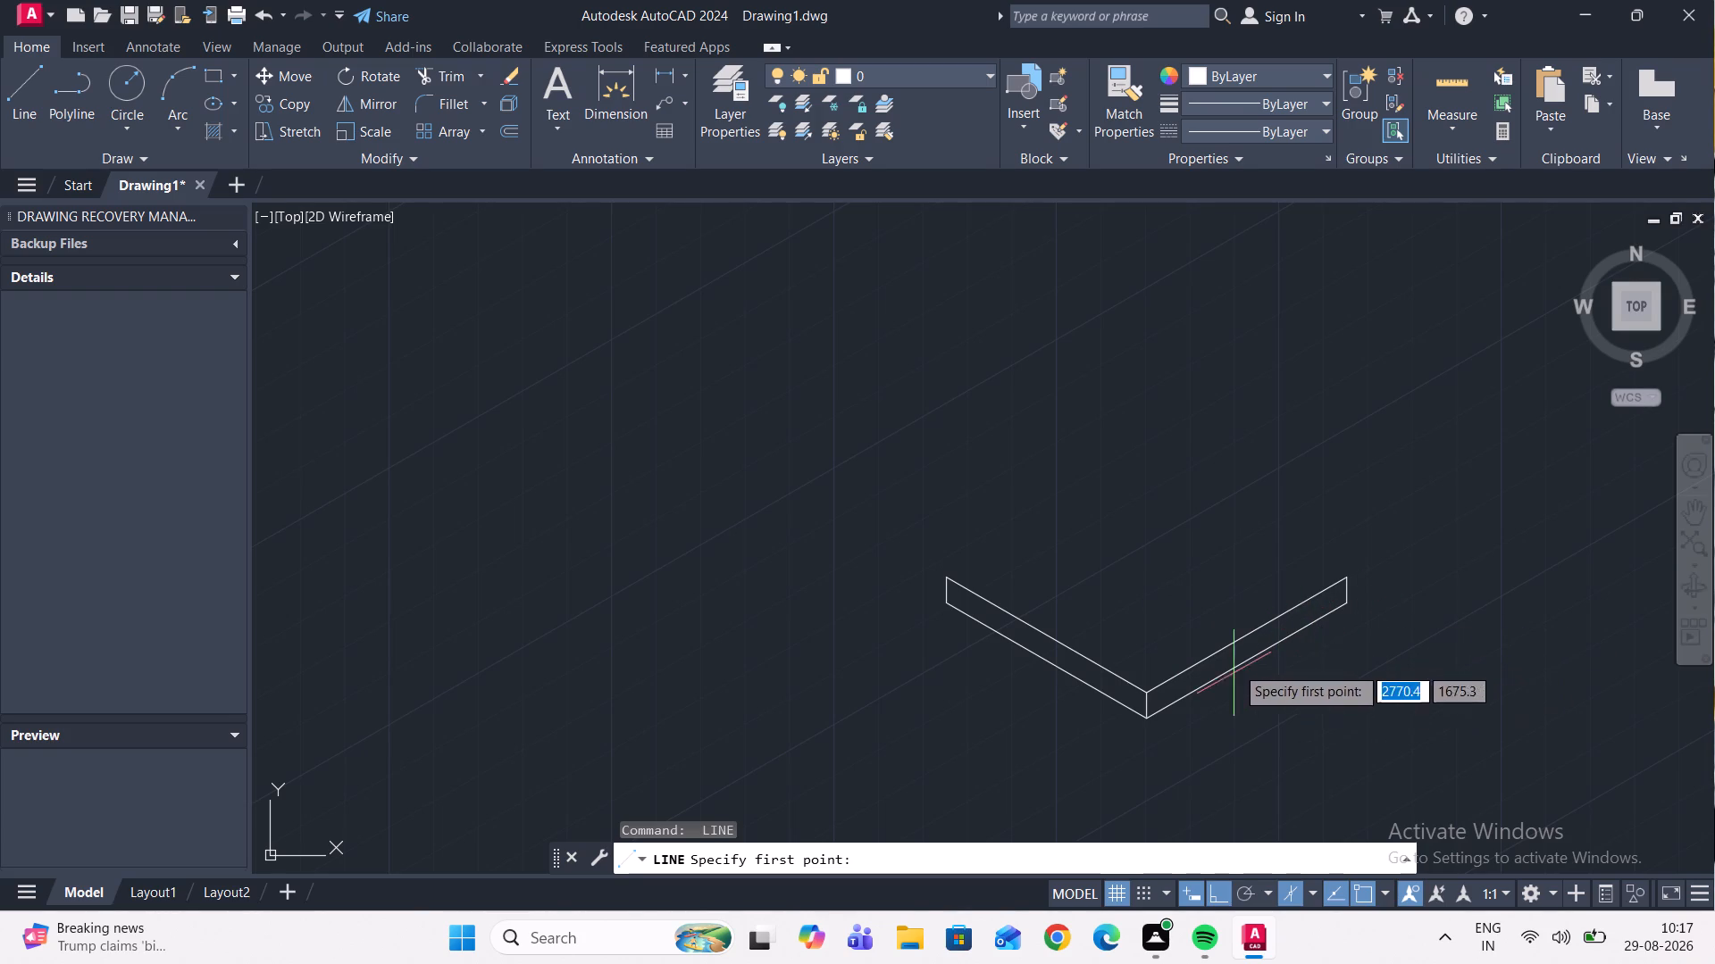
{"action": "left_click", "coordinate": [1346, 578]}
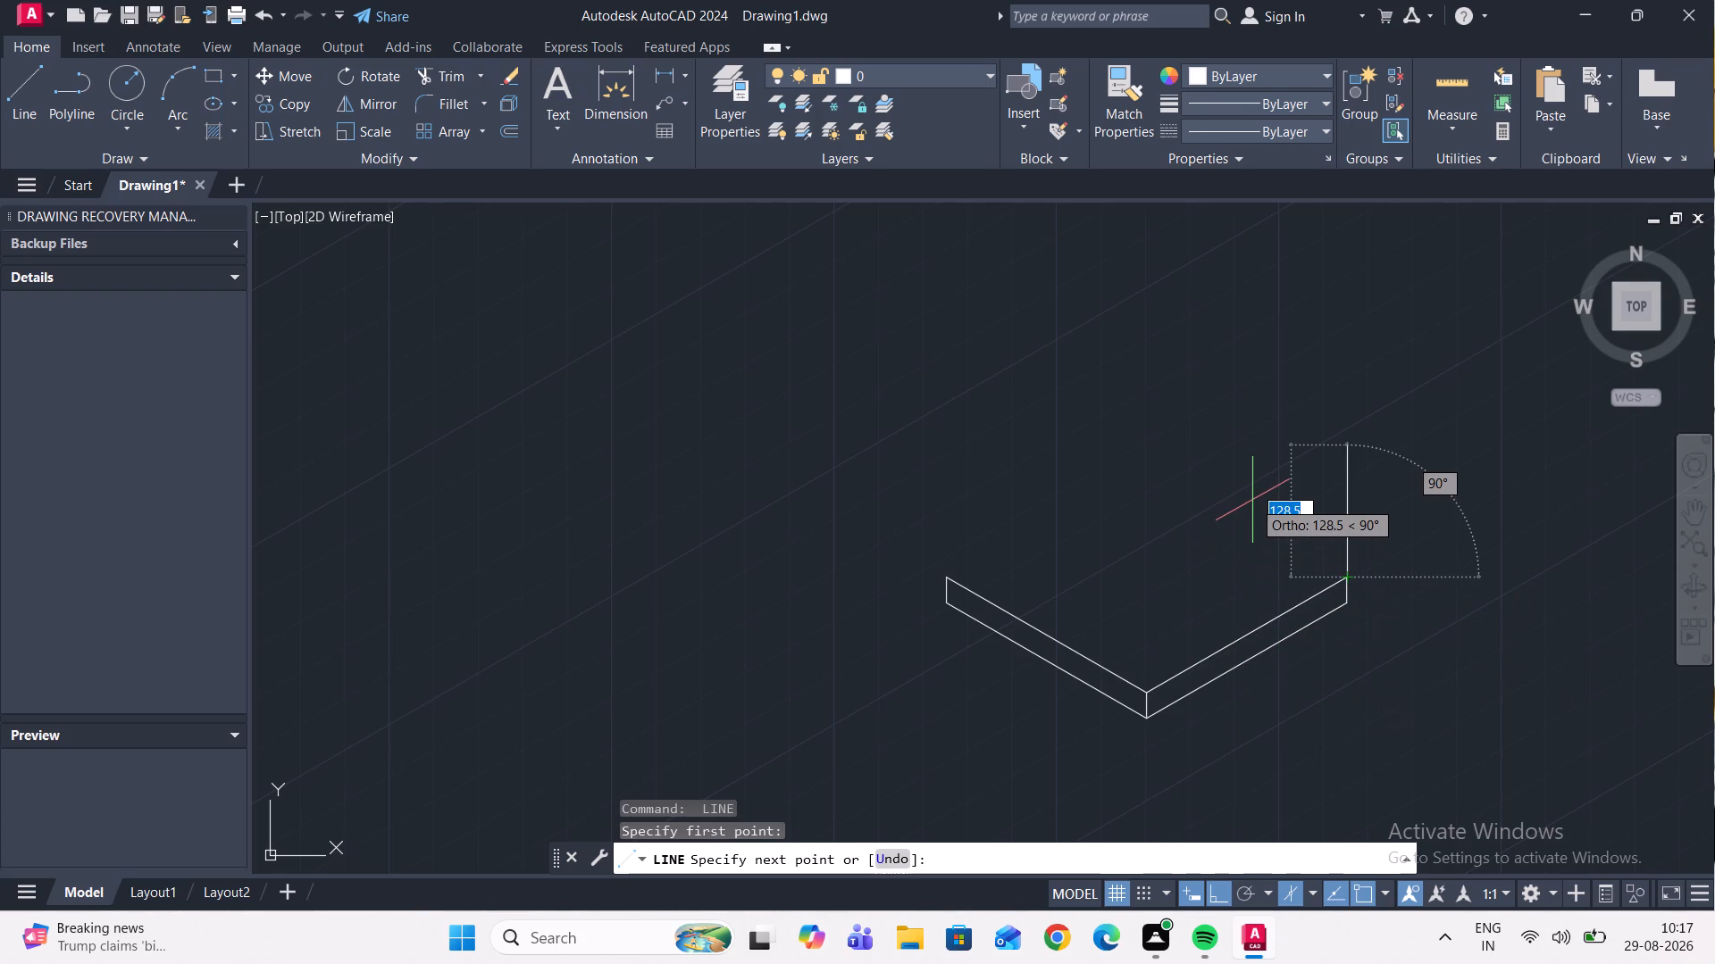
{"action": "key", "text": "F5"}
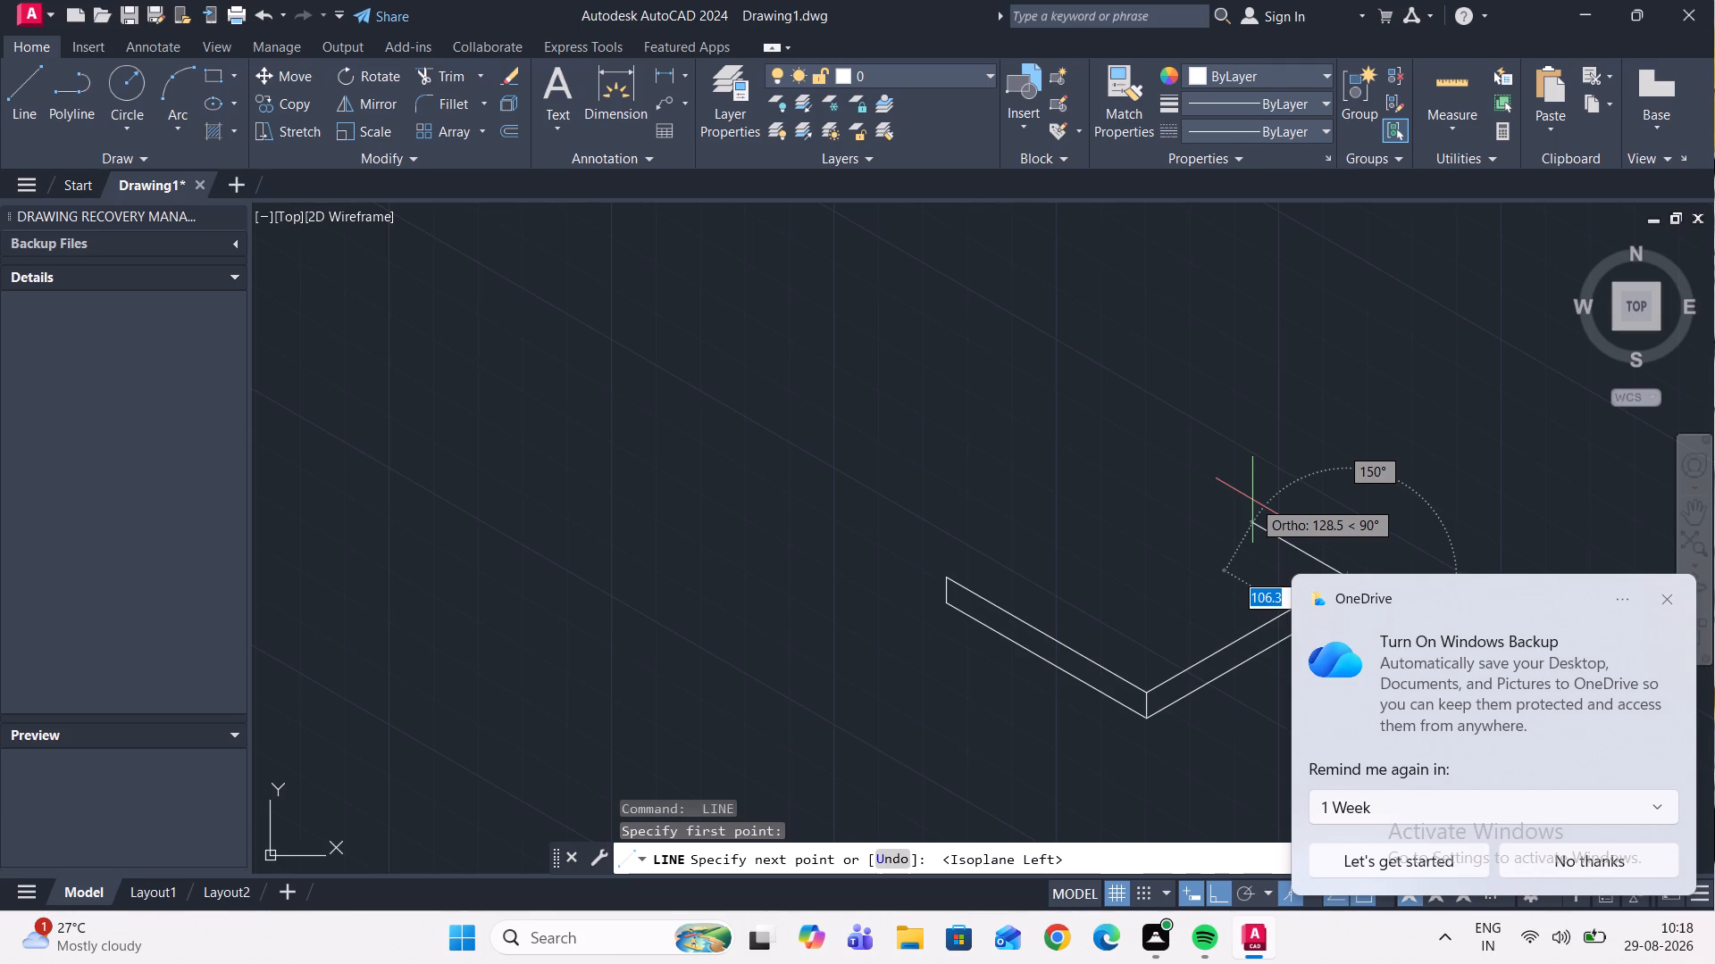
{"action": "key", "text": "ctrl+8"}
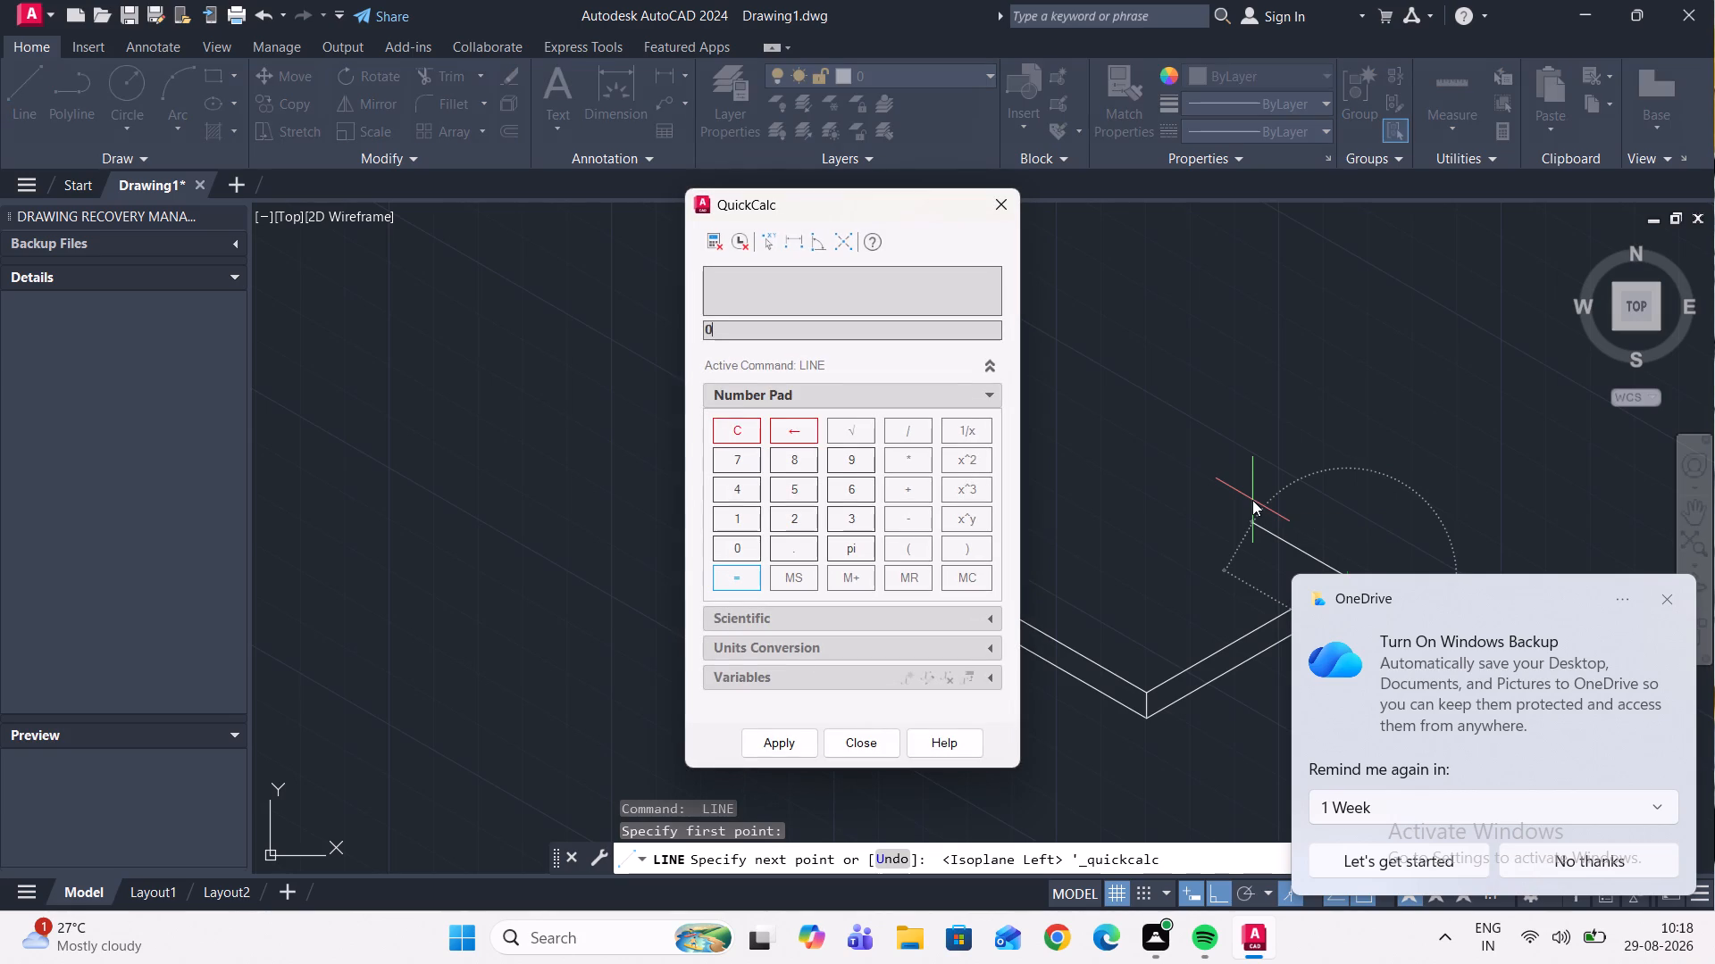
{"action": "type", "text": "65"}
{"action": "key", "text": "plus"}
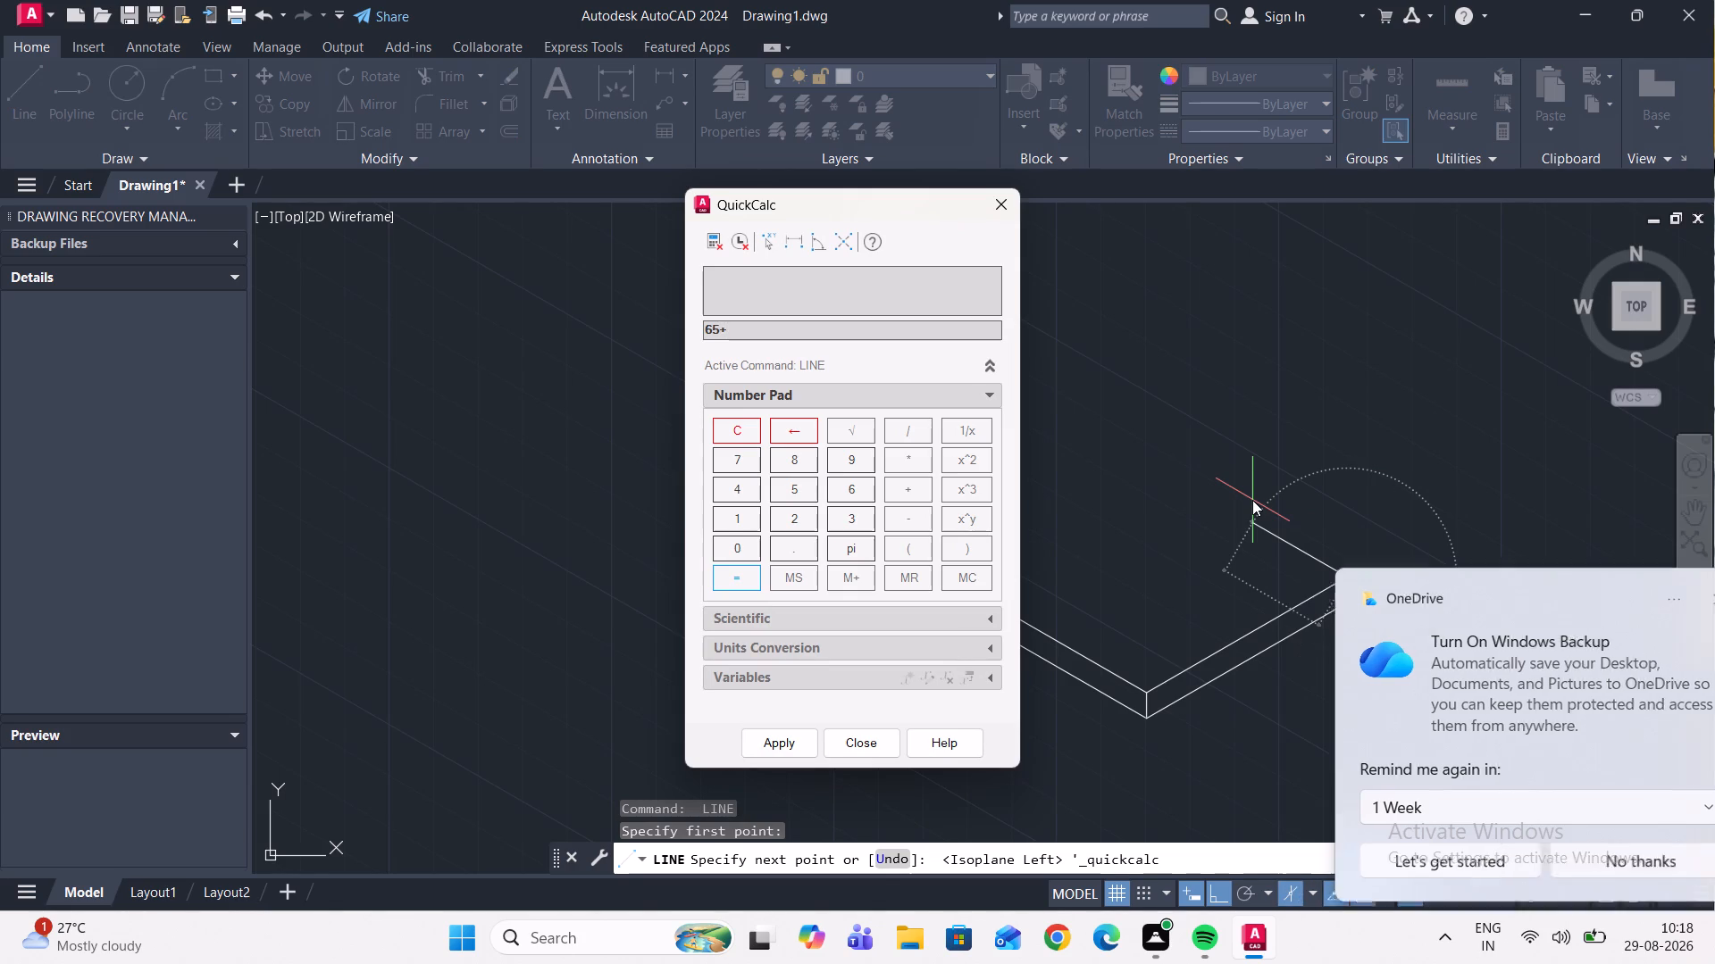
{"action": "key", "text": "2"}
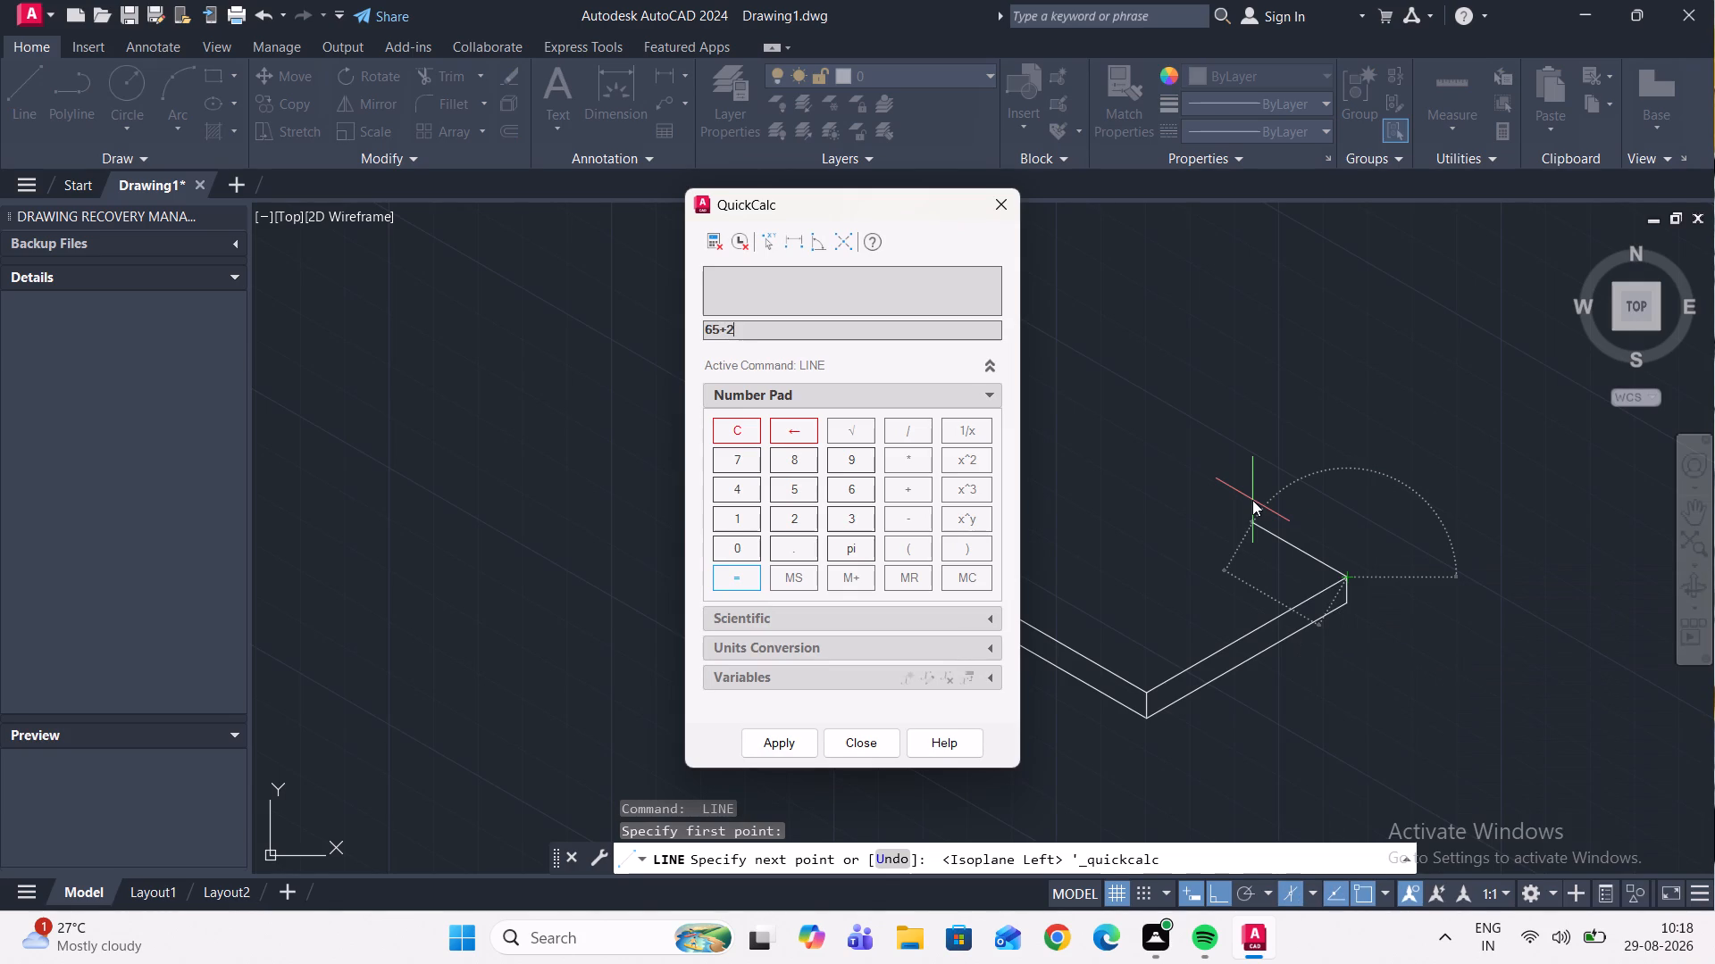
{"action": "key", "text": "BackSpace"}
{"action": "type", "text": "40"}
{"action": "key", "text": "minus"}
{"action": "type", "text": "225"}
{"action": "key", "text": "Return"}
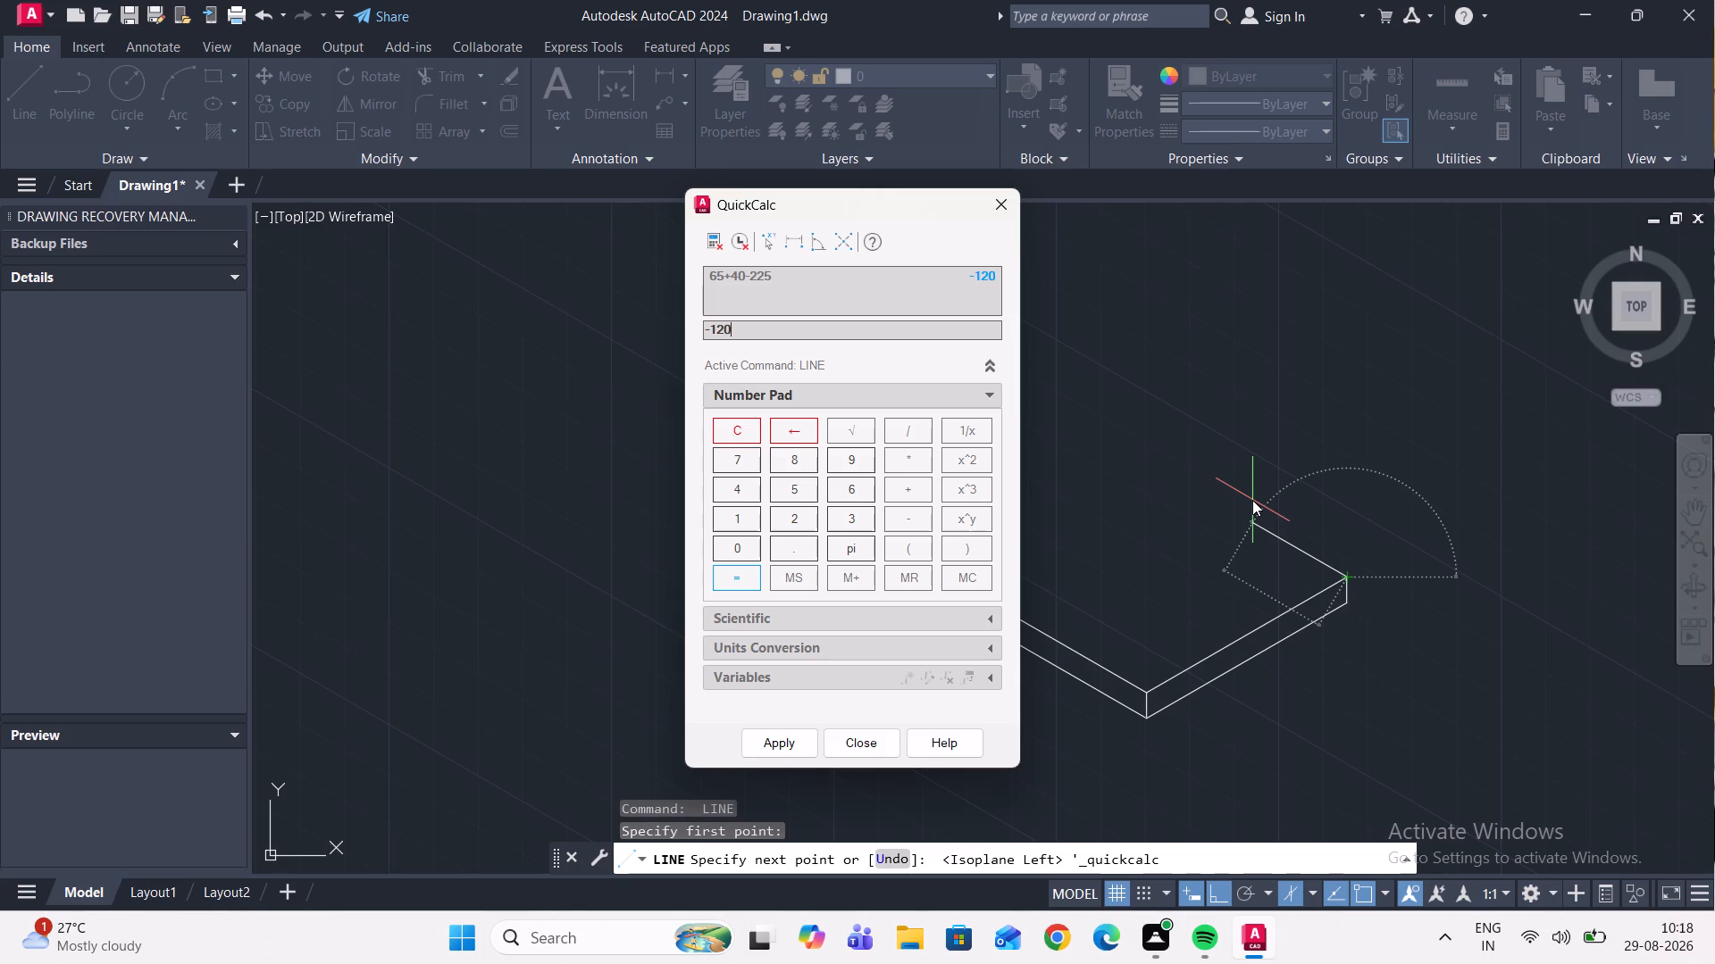
{"action": "left_click", "coordinate": [997, 208]}
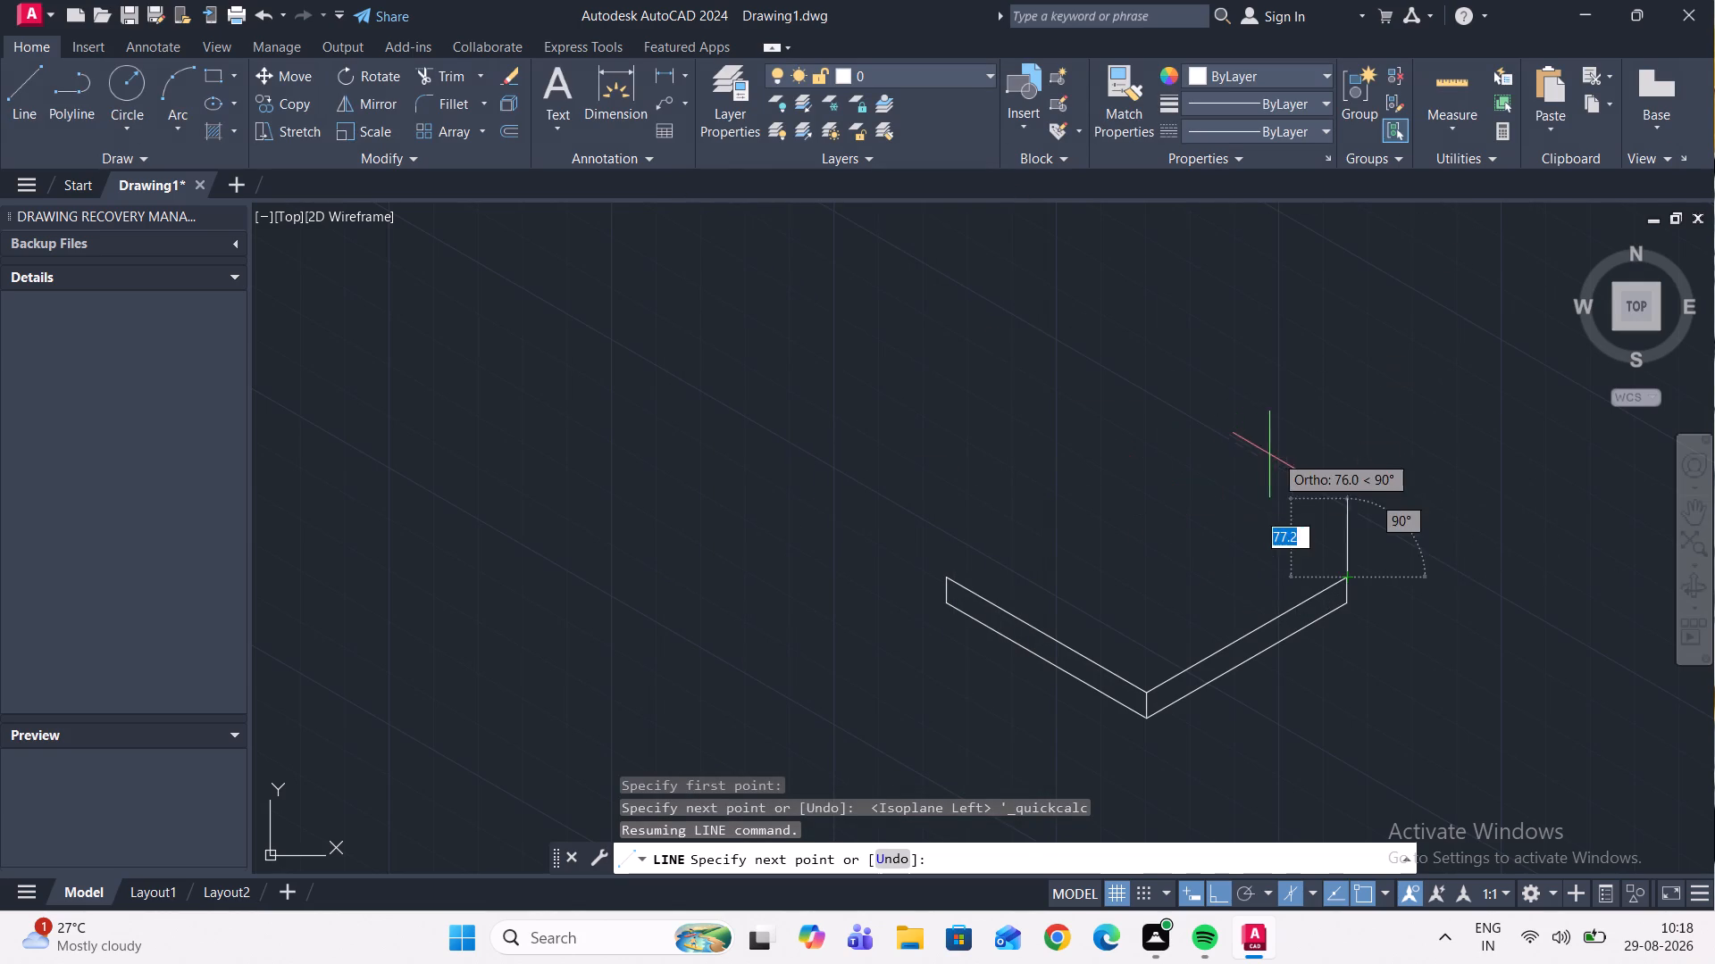
Draw a 60 mm edge at 150° from that corner, followed by a 225 mm top-isoplane edge at 210° to the left face.
{"action": "type", "text": "60"}
{"action": "key", "text": "Return"}
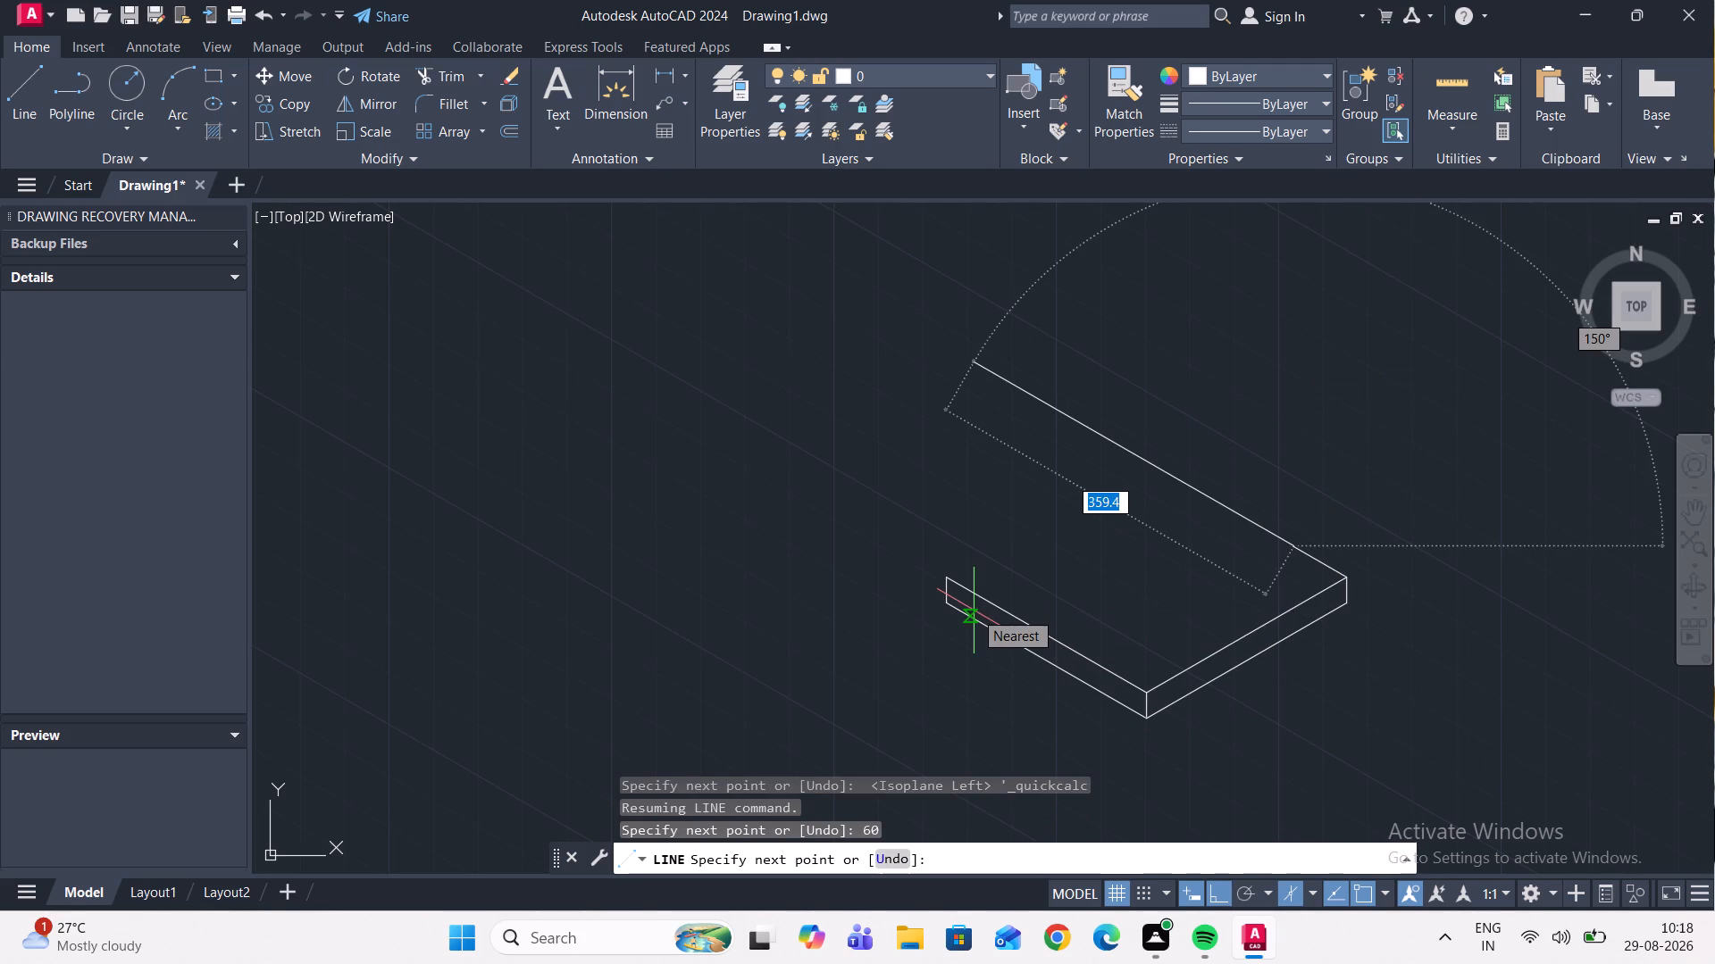
{"action": "key", "text": "F5"}
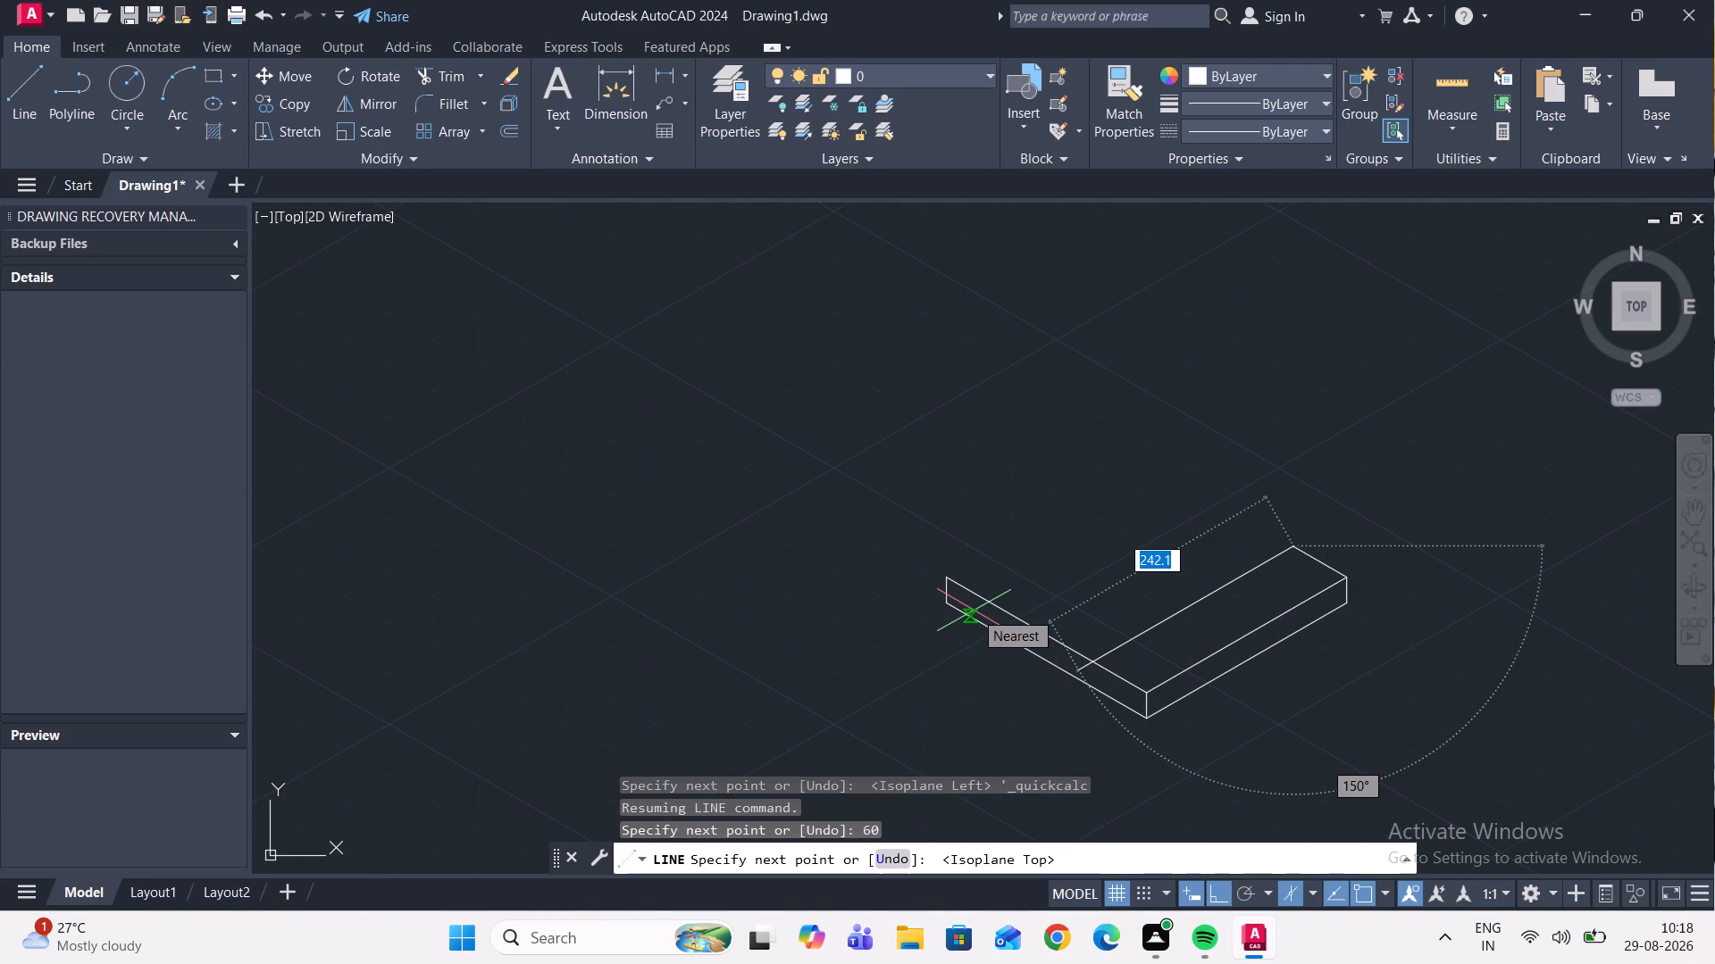
{"action": "type", "text": "225"}
{"action": "key", "text": "Return"}
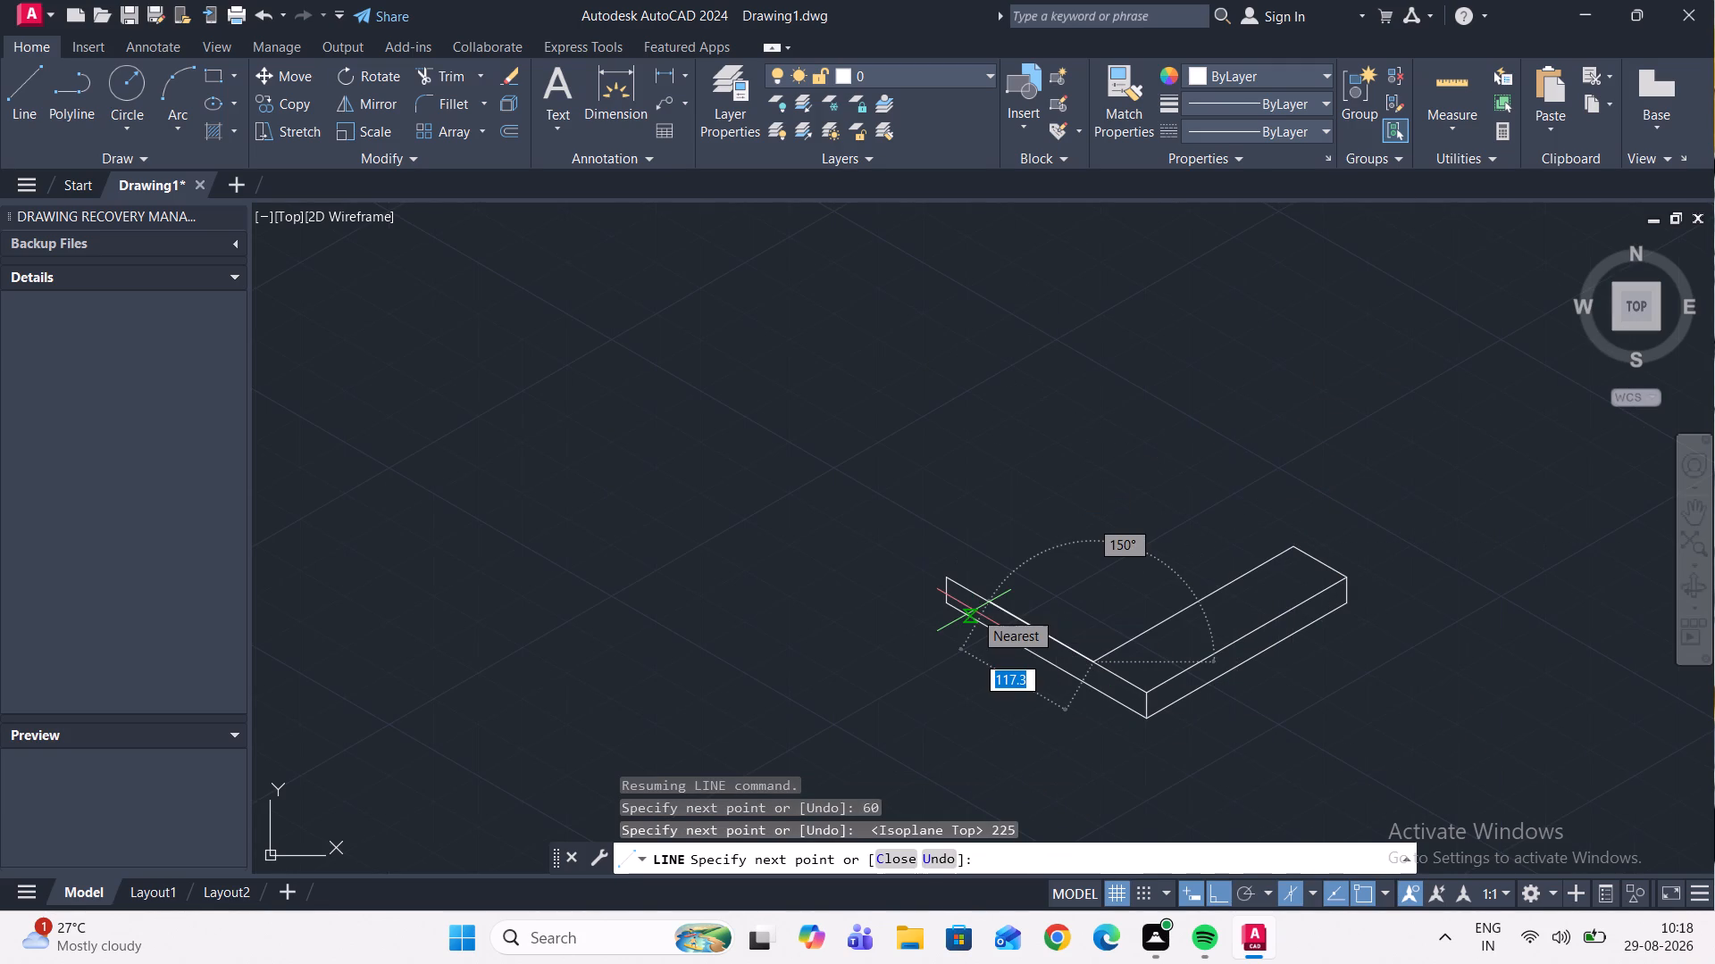
{"action": "key", "text": "Escape"}
On the right isoplane, draw a 100 mm vertical line upward from the far end of the 60 mm top edge.
{"action": "key", "text": "space"}
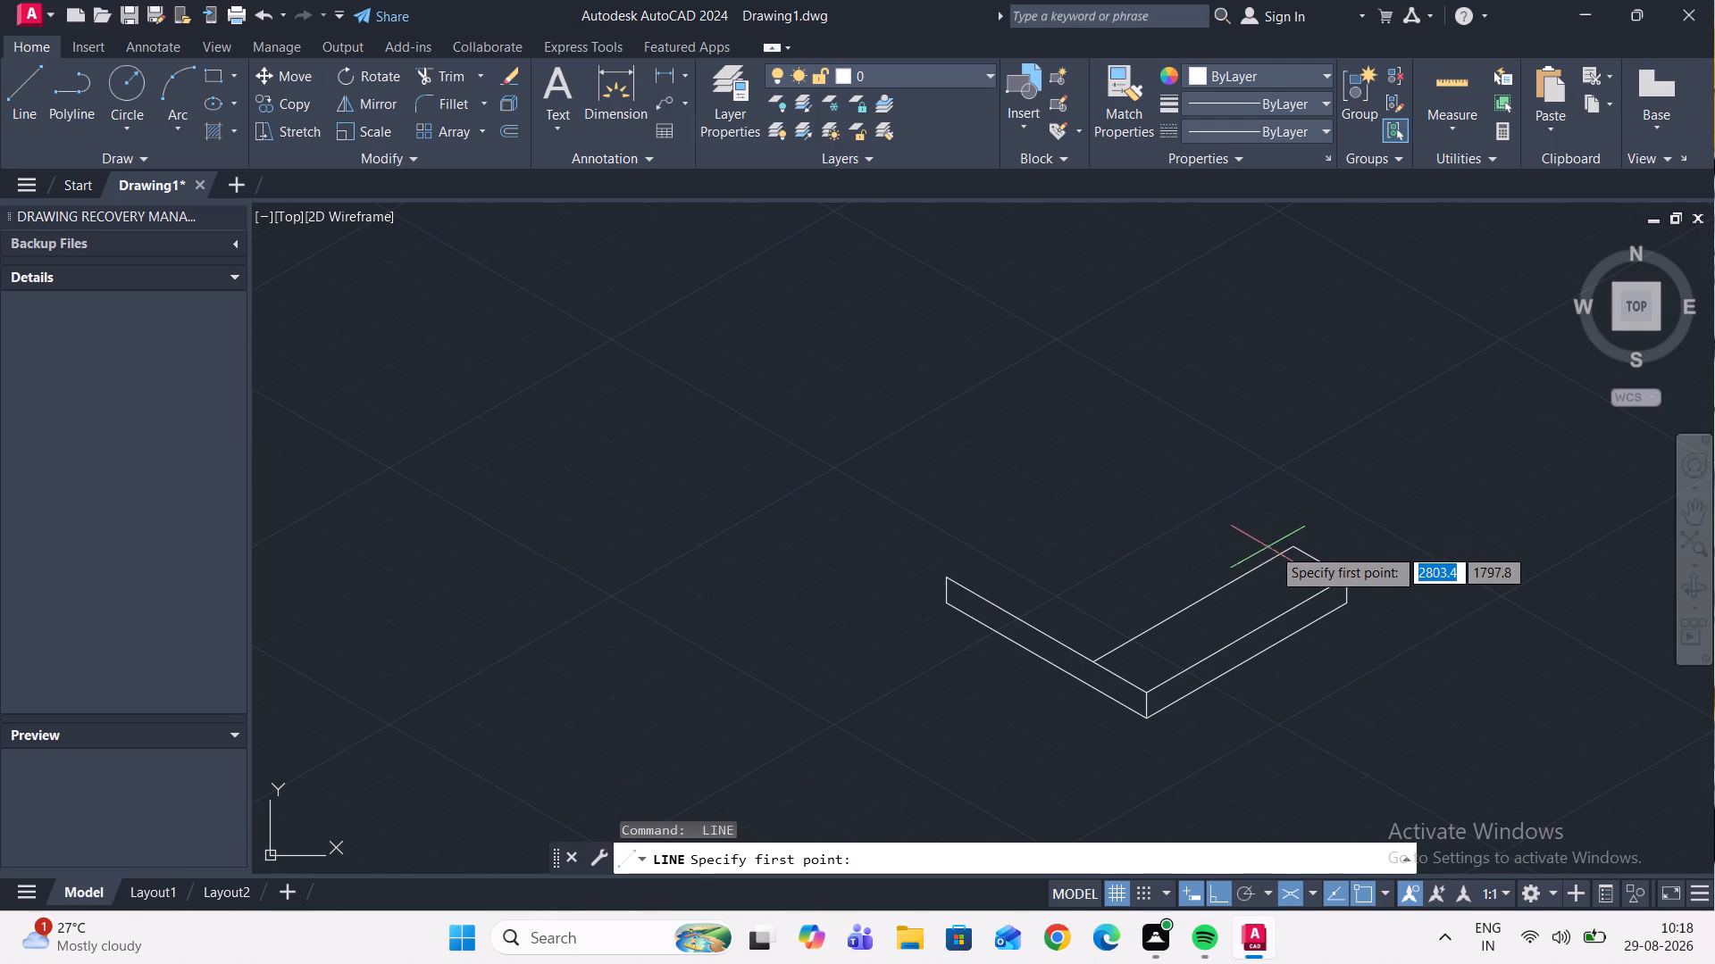
{"action": "left_click", "coordinate": [1289, 545]}
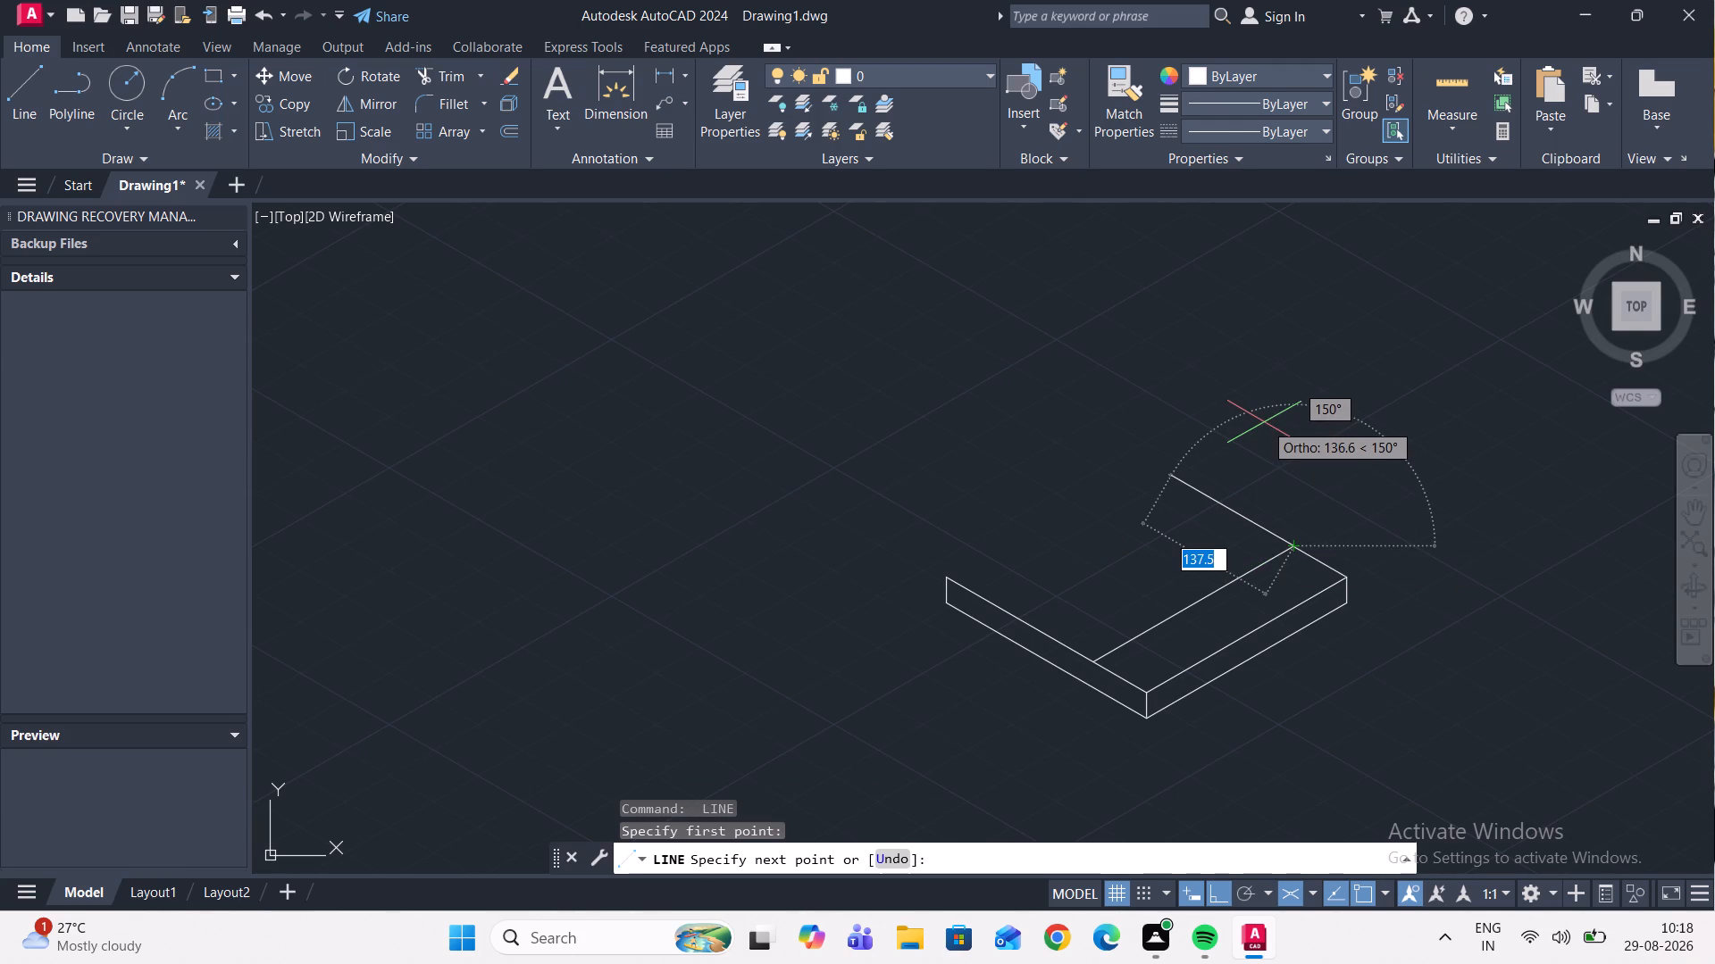
{"action": "key", "text": "F5"}
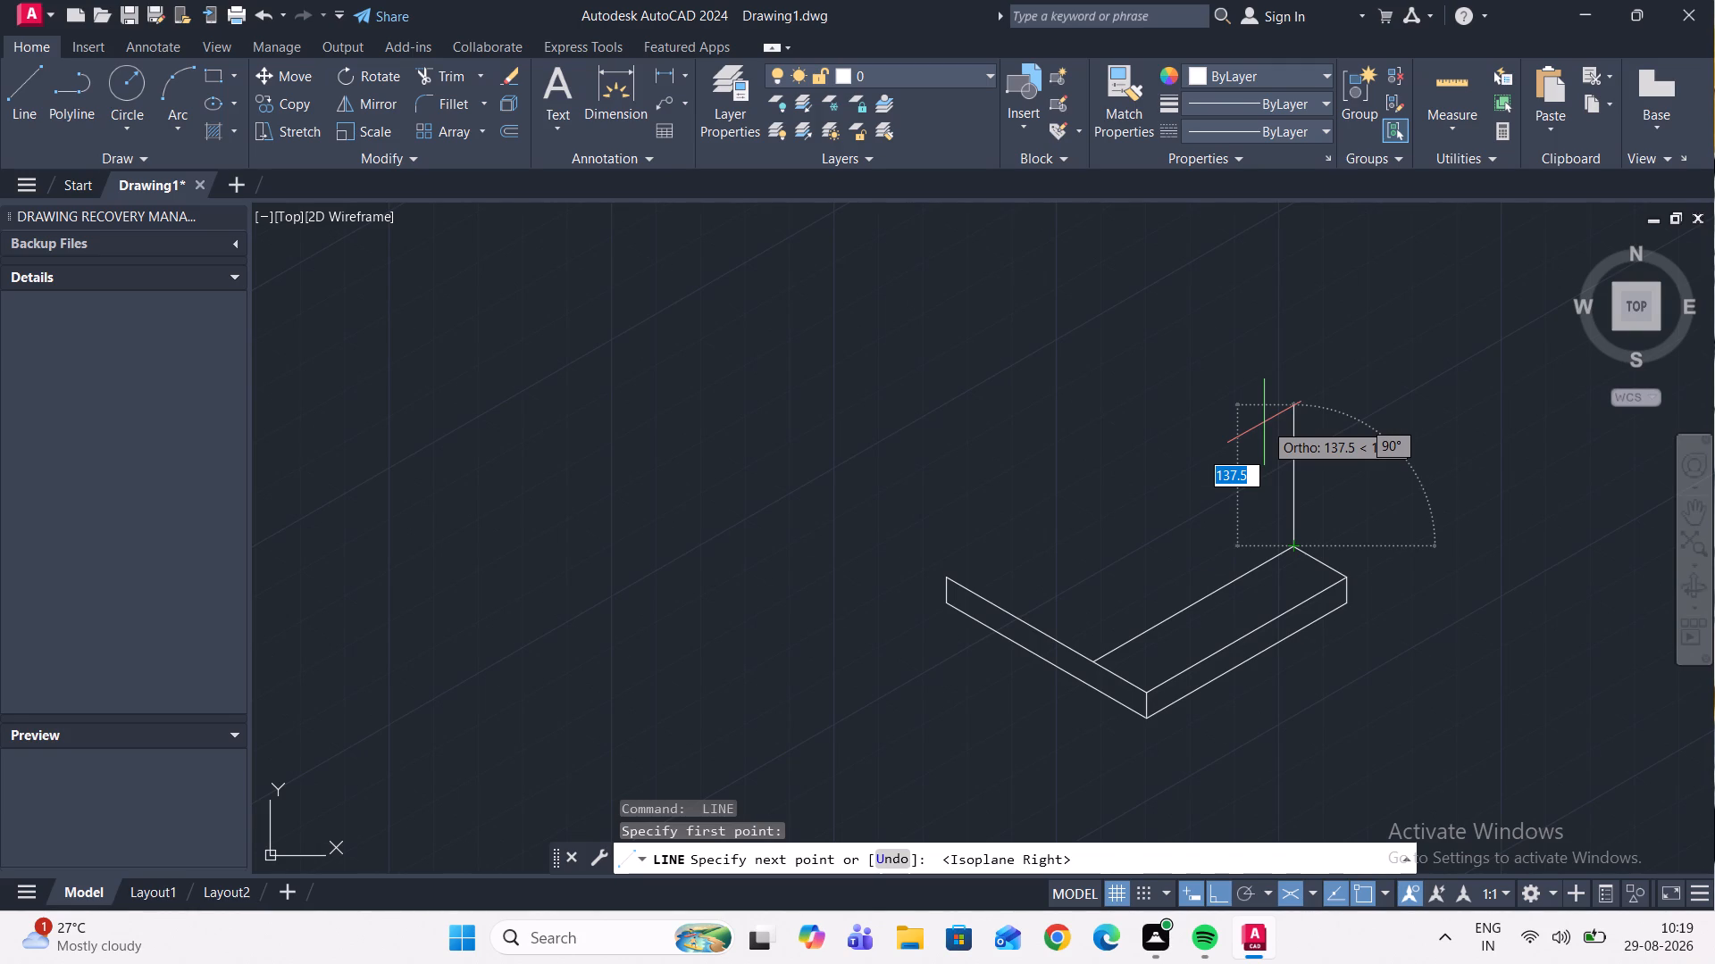
{"action": "key", "text": "Escape"}
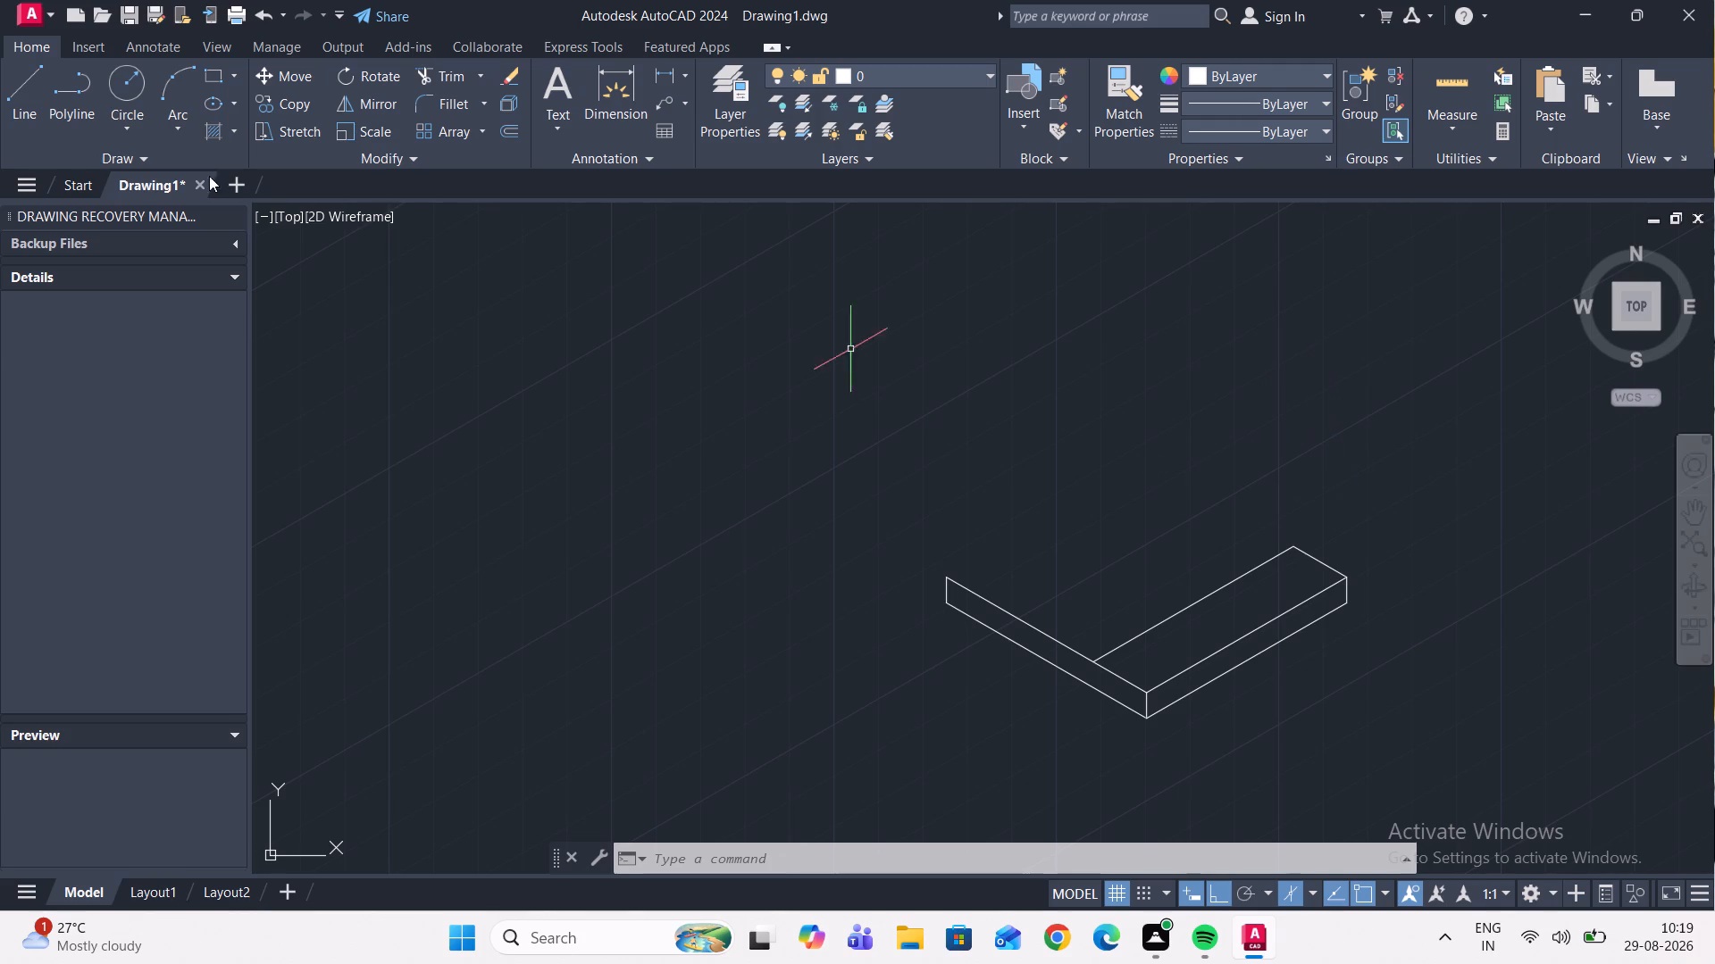
{"action": "left_click", "coordinate": [37, 94]}
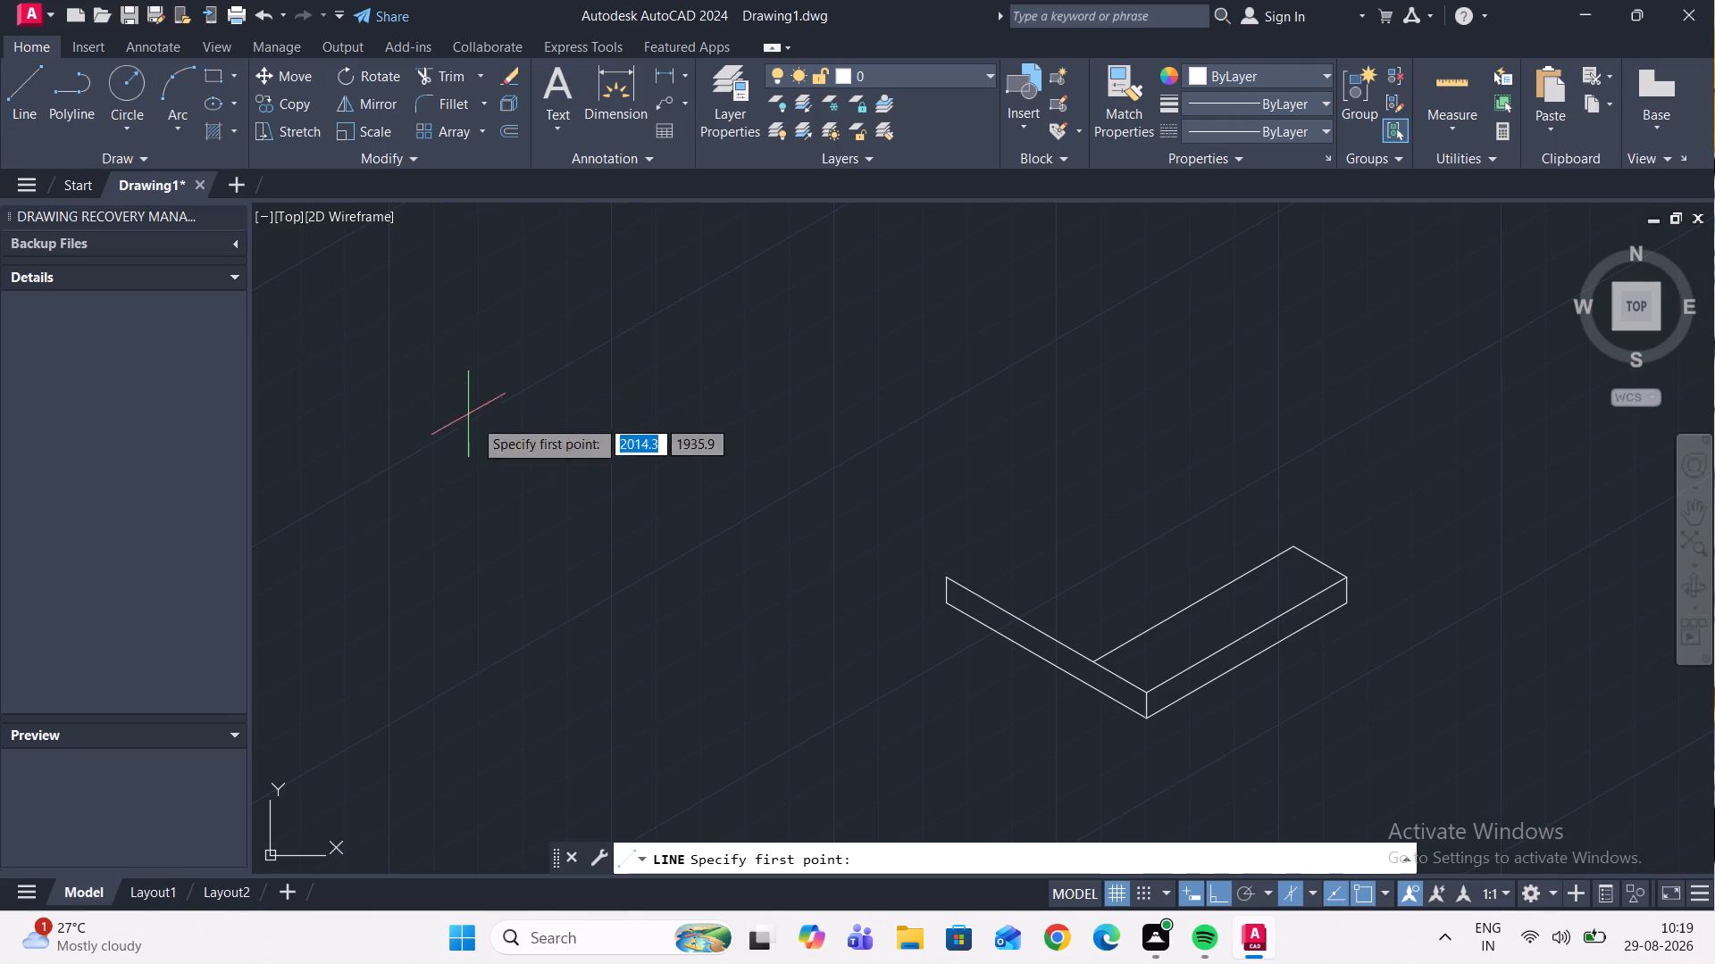
{"action": "left_click", "coordinate": [1287, 549]}
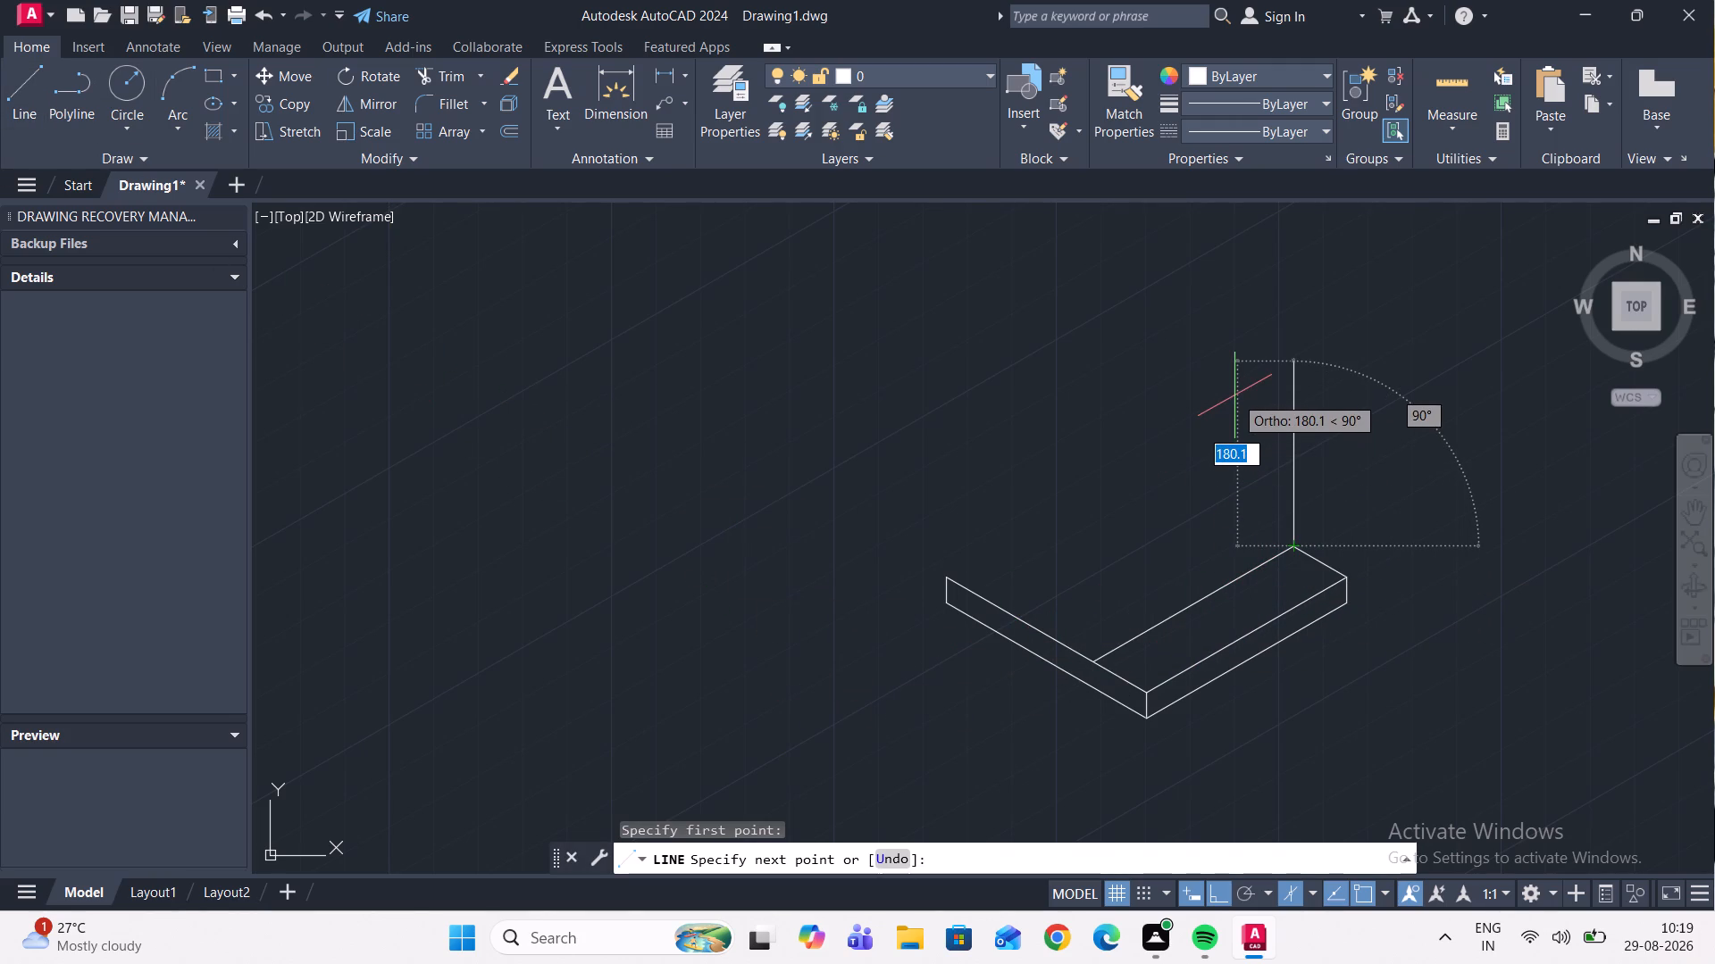
{"action": "type", "text": "100"}
{"action": "key", "text": "Return"}
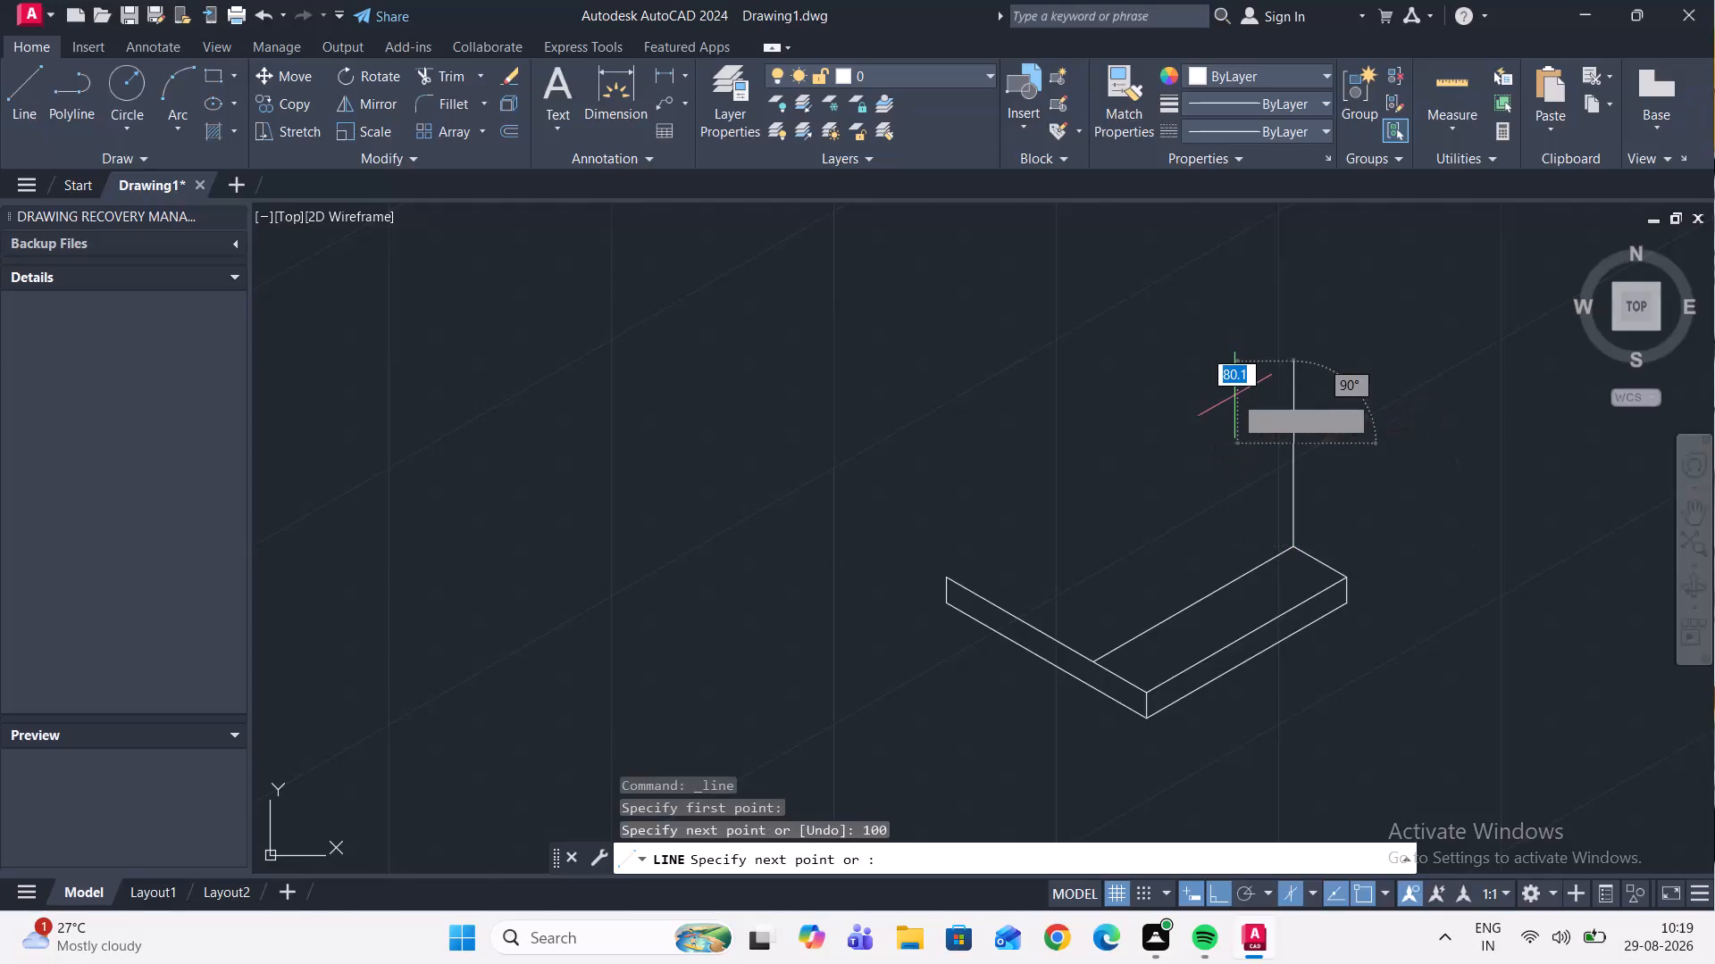
{"action": "key", "text": "Escape"}
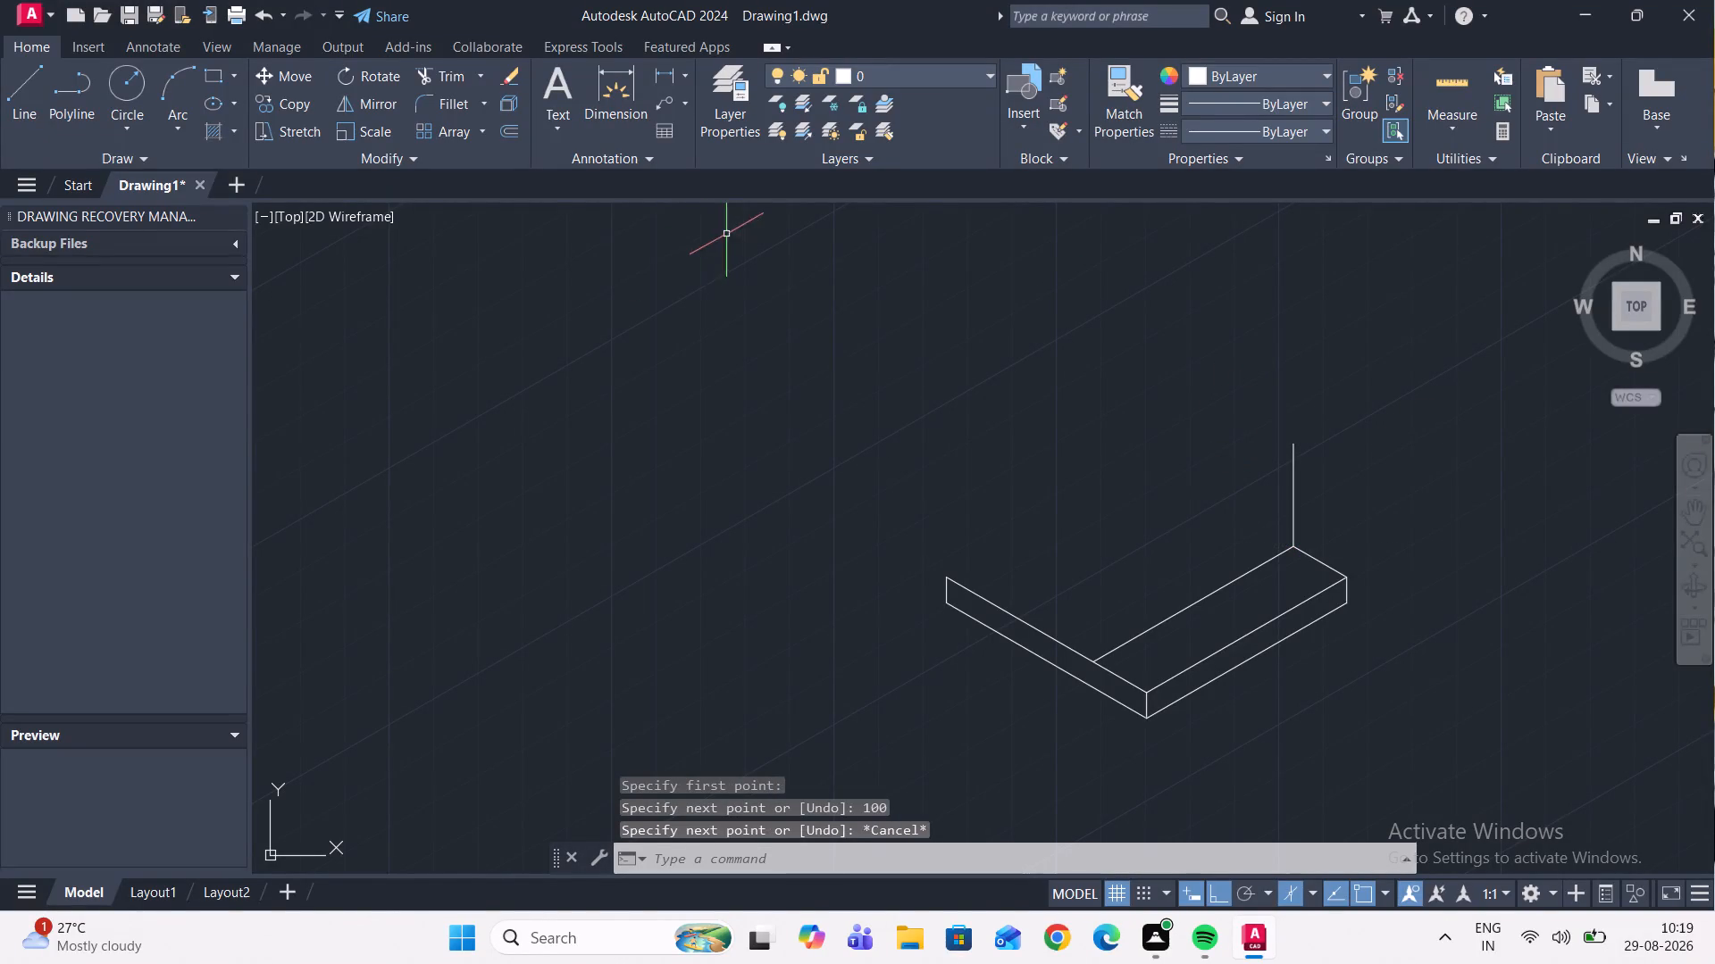
Draw an isocircle of radius 50 mm on the right isoplane, centred on the top end of the 100 mm vertical line.
{"action": "left_click", "coordinate": [239, 98]}
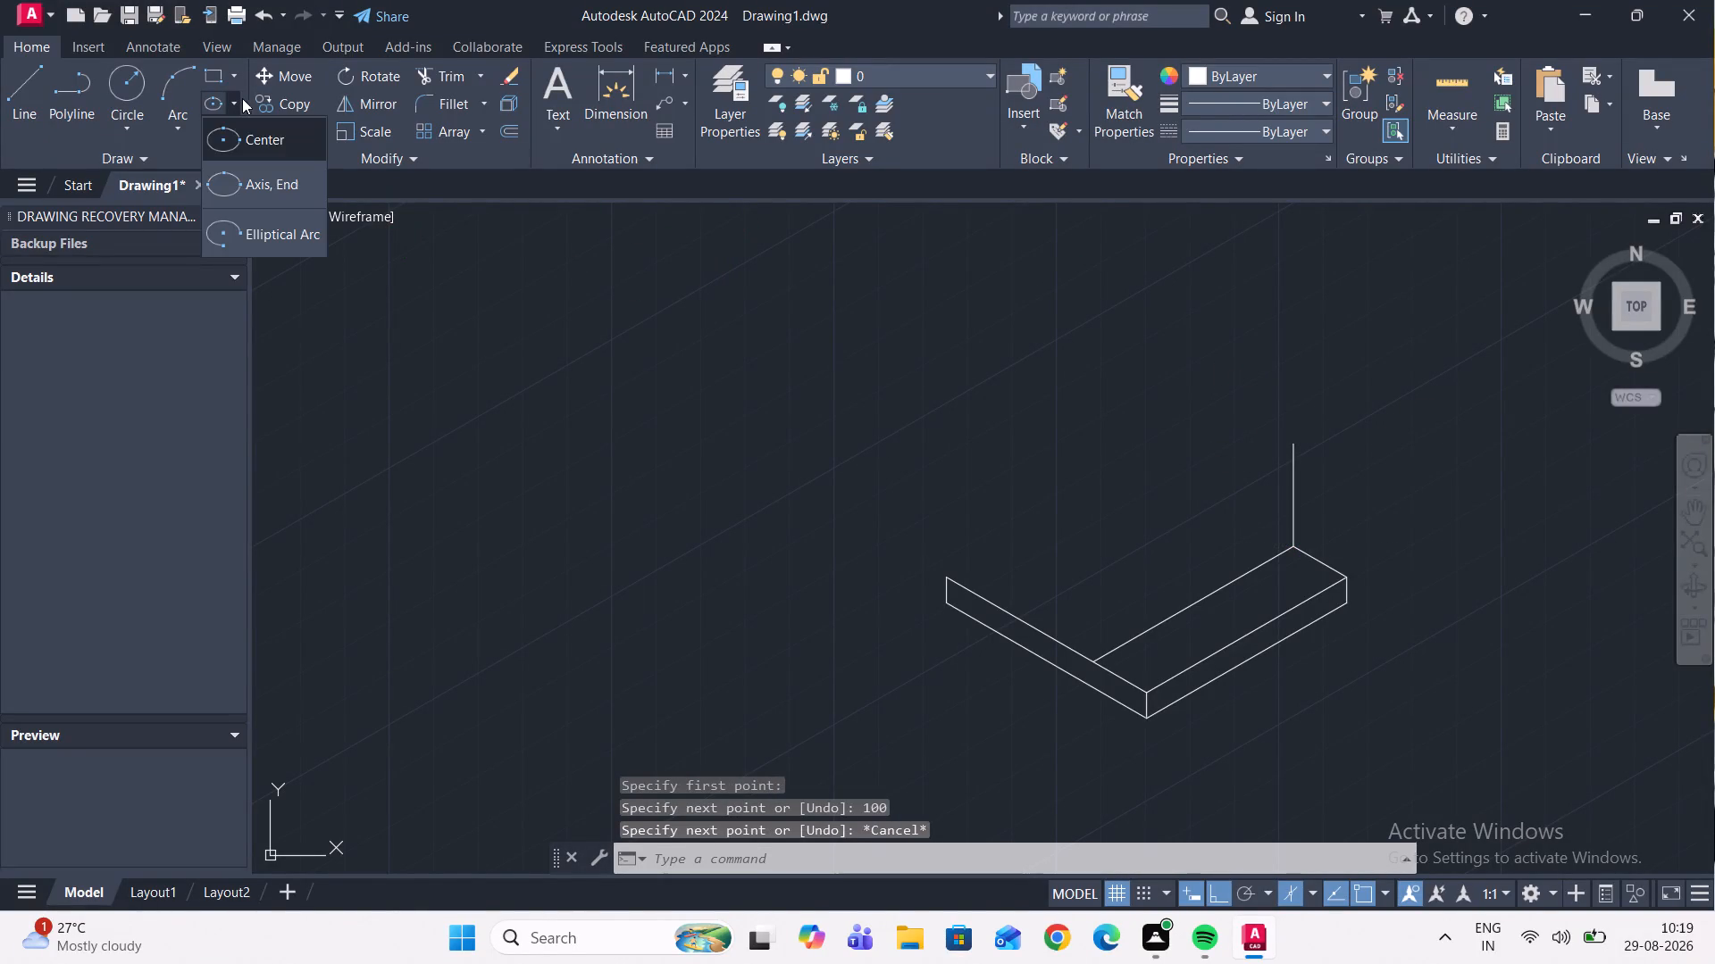
{"action": "left_click", "coordinate": [320, 180]}
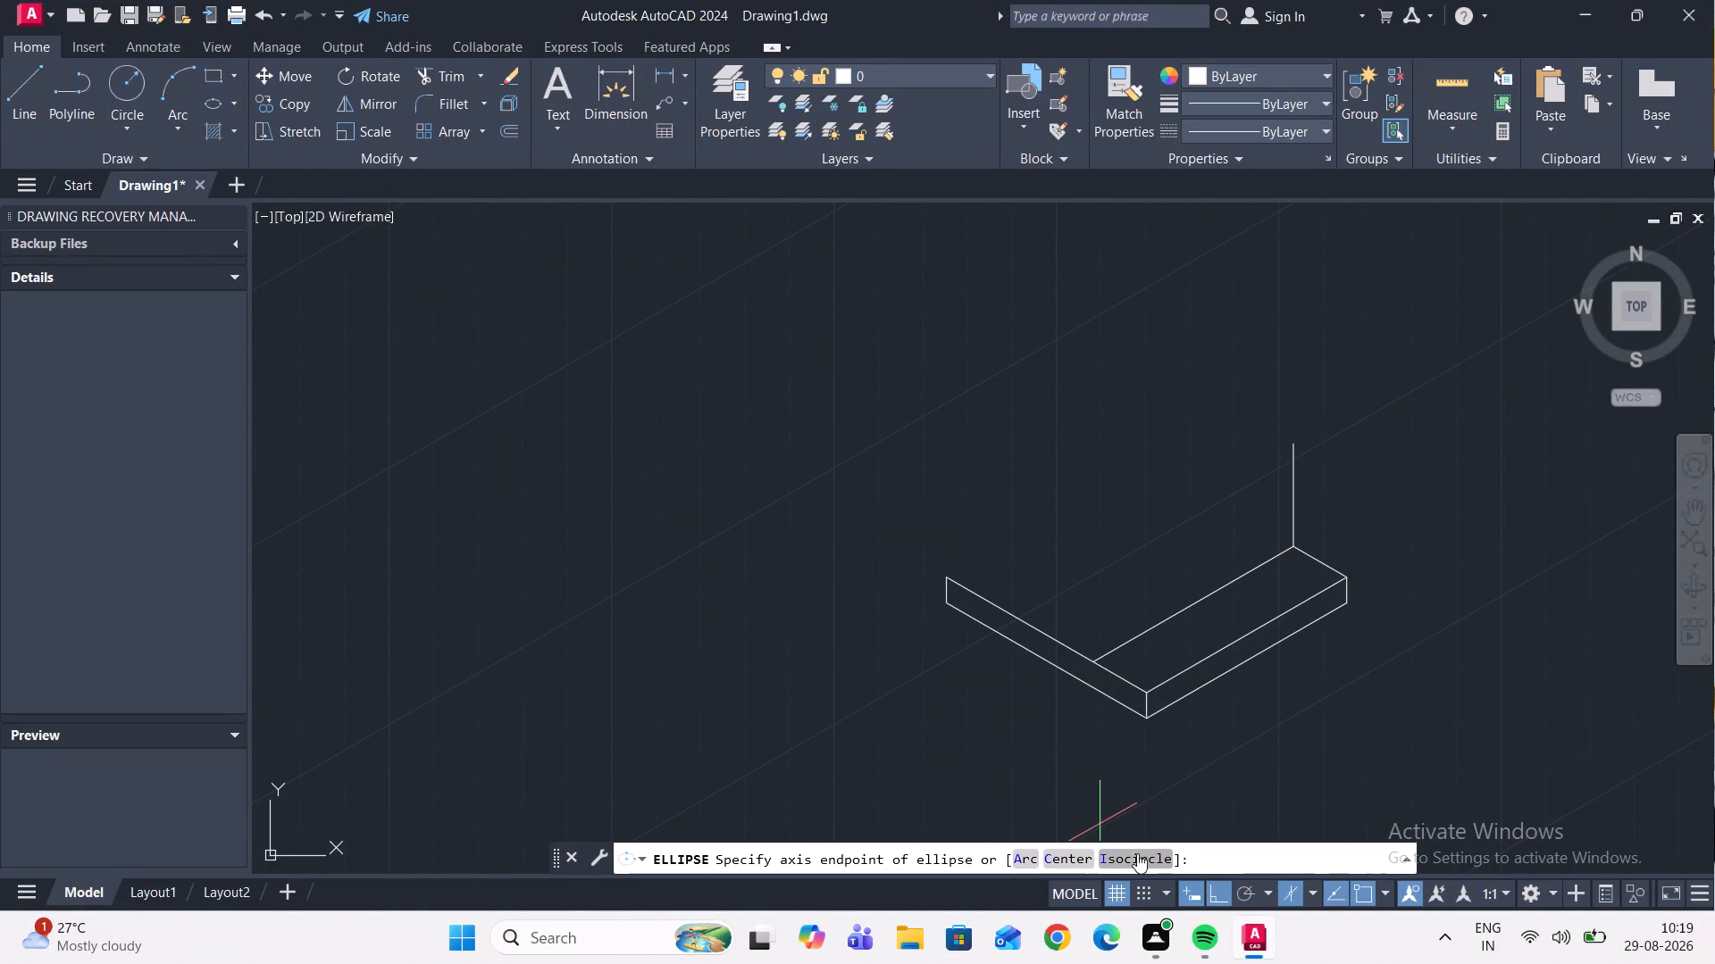
{"action": "left_click", "coordinate": [1137, 858]}
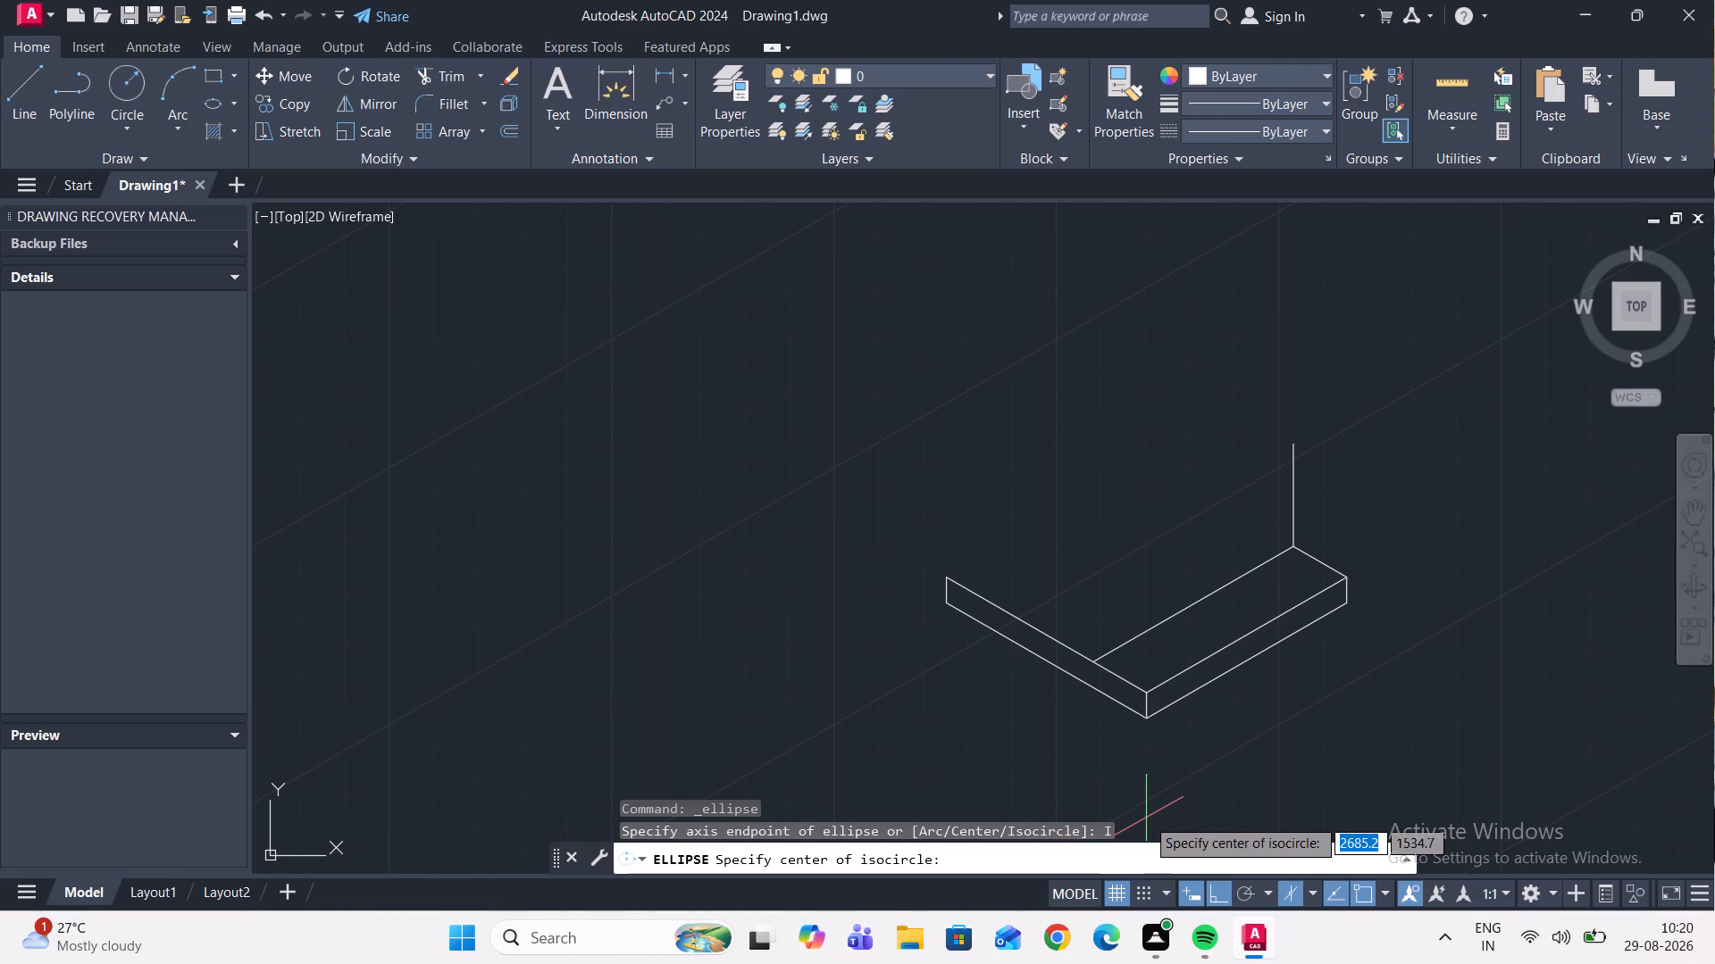
{"action": "scroll", "coordinate": [1263, 451], "scroll_direction": "up", "scroll_amount": 2}
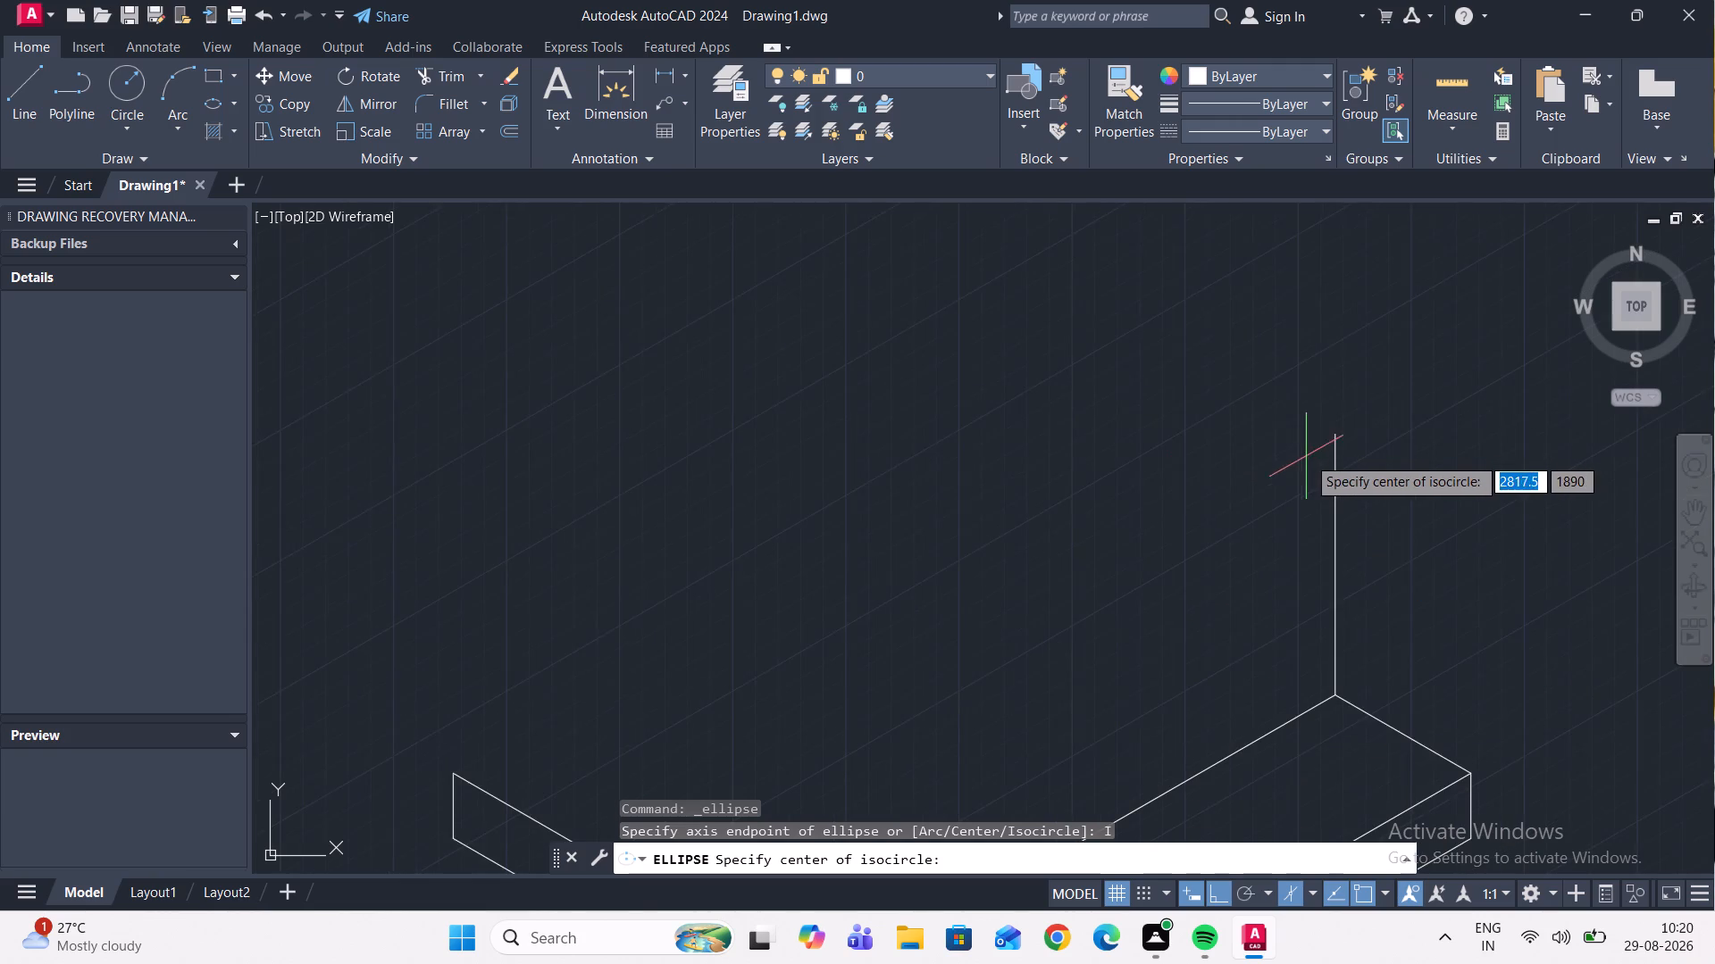
{"action": "scroll", "coordinate": [1314, 459], "scroll_direction": "down", "scroll_amount": 1}
{"action": "scroll", "coordinate": [1325, 453], "scroll_direction": "up", "scroll_amount": 4}
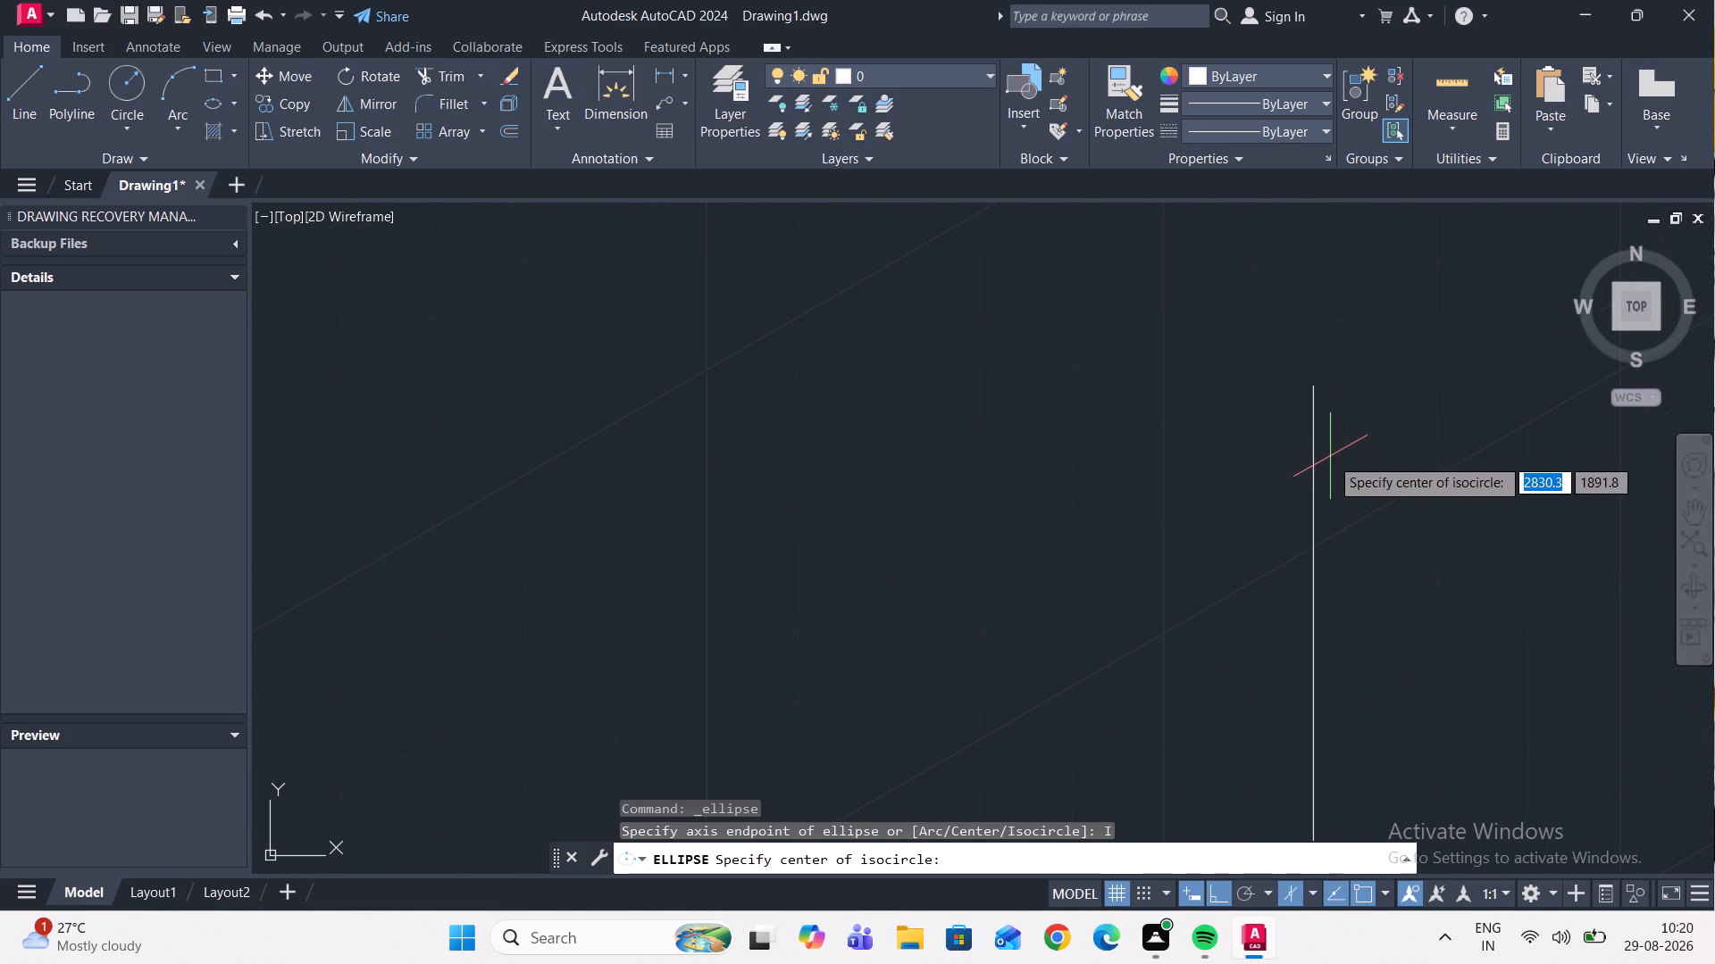
{"action": "left_click", "coordinate": [1310, 386]}
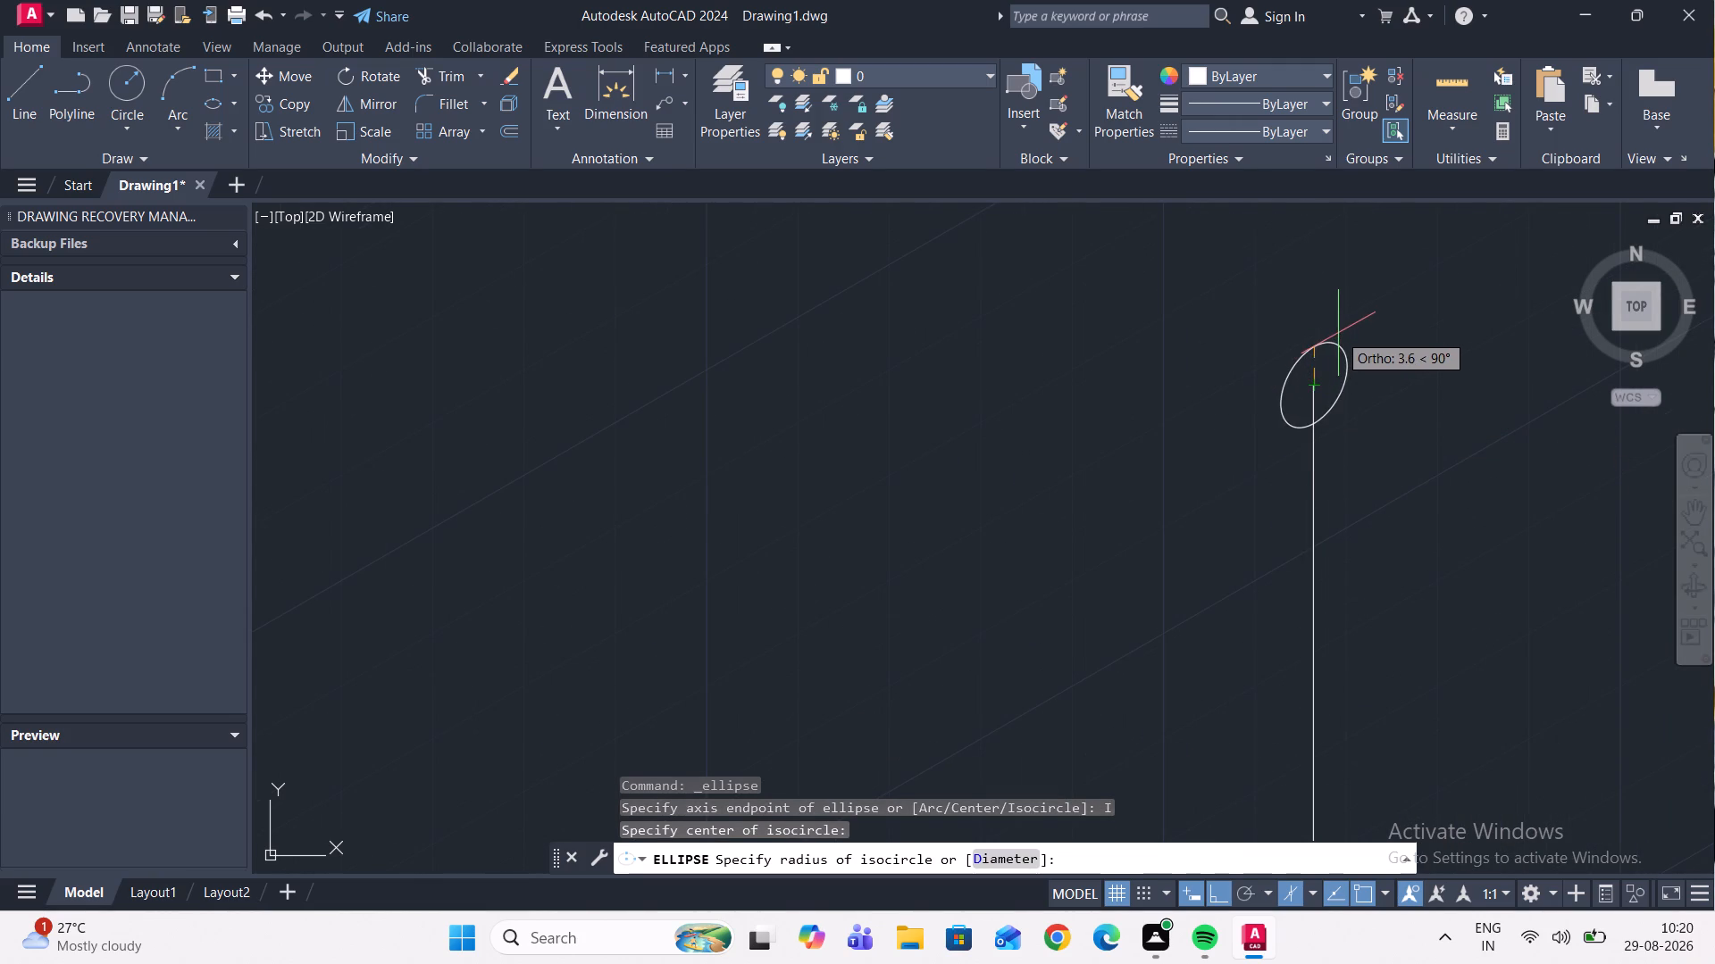
{"action": "scroll", "coordinate": [1338, 332], "scroll_direction": "down", "scroll_amount": 2}
{"action": "scroll", "coordinate": [1371, 345], "scroll_direction": "up", "scroll_amount": 2}
{"action": "scroll", "coordinate": [1371, 318], "scroll_direction": "down", "scroll_amount": 4}
{"action": "scroll", "coordinate": [1375, 353], "scroll_direction": "up", "scroll_amount": 1}
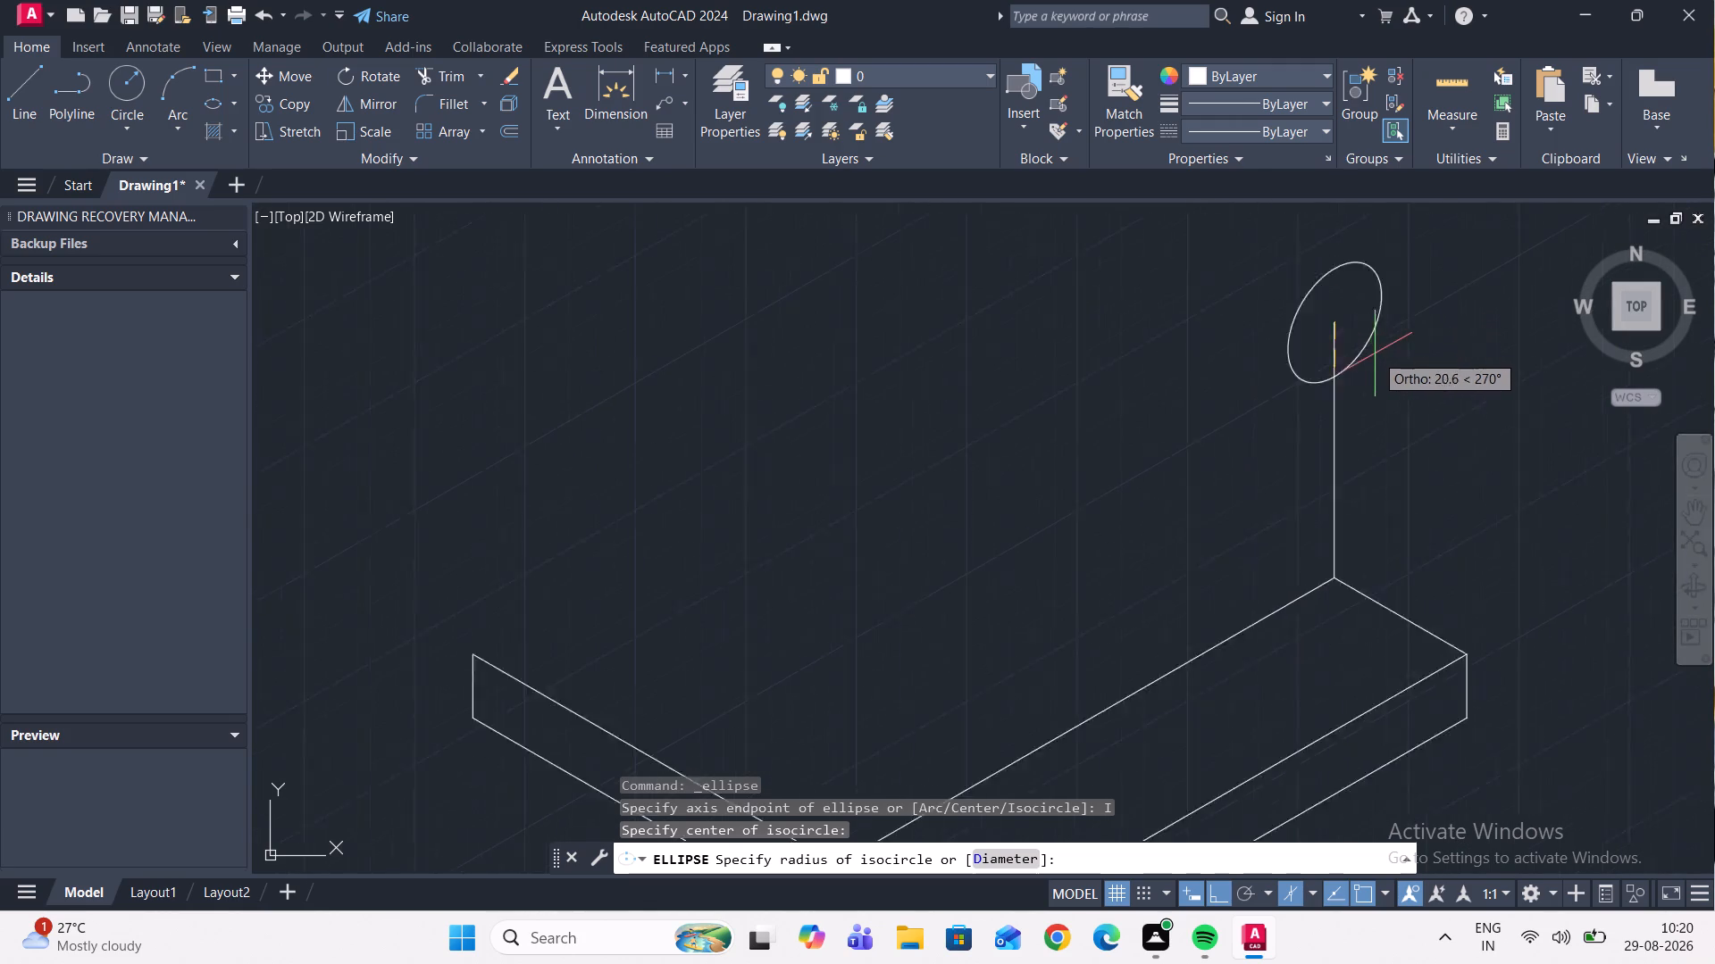
{"action": "scroll", "coordinate": [1375, 353], "scroll_direction": "up", "scroll_amount": 2}
{"action": "scroll", "coordinate": [1376, 353], "scroll_direction": "down", "scroll_amount": 4}
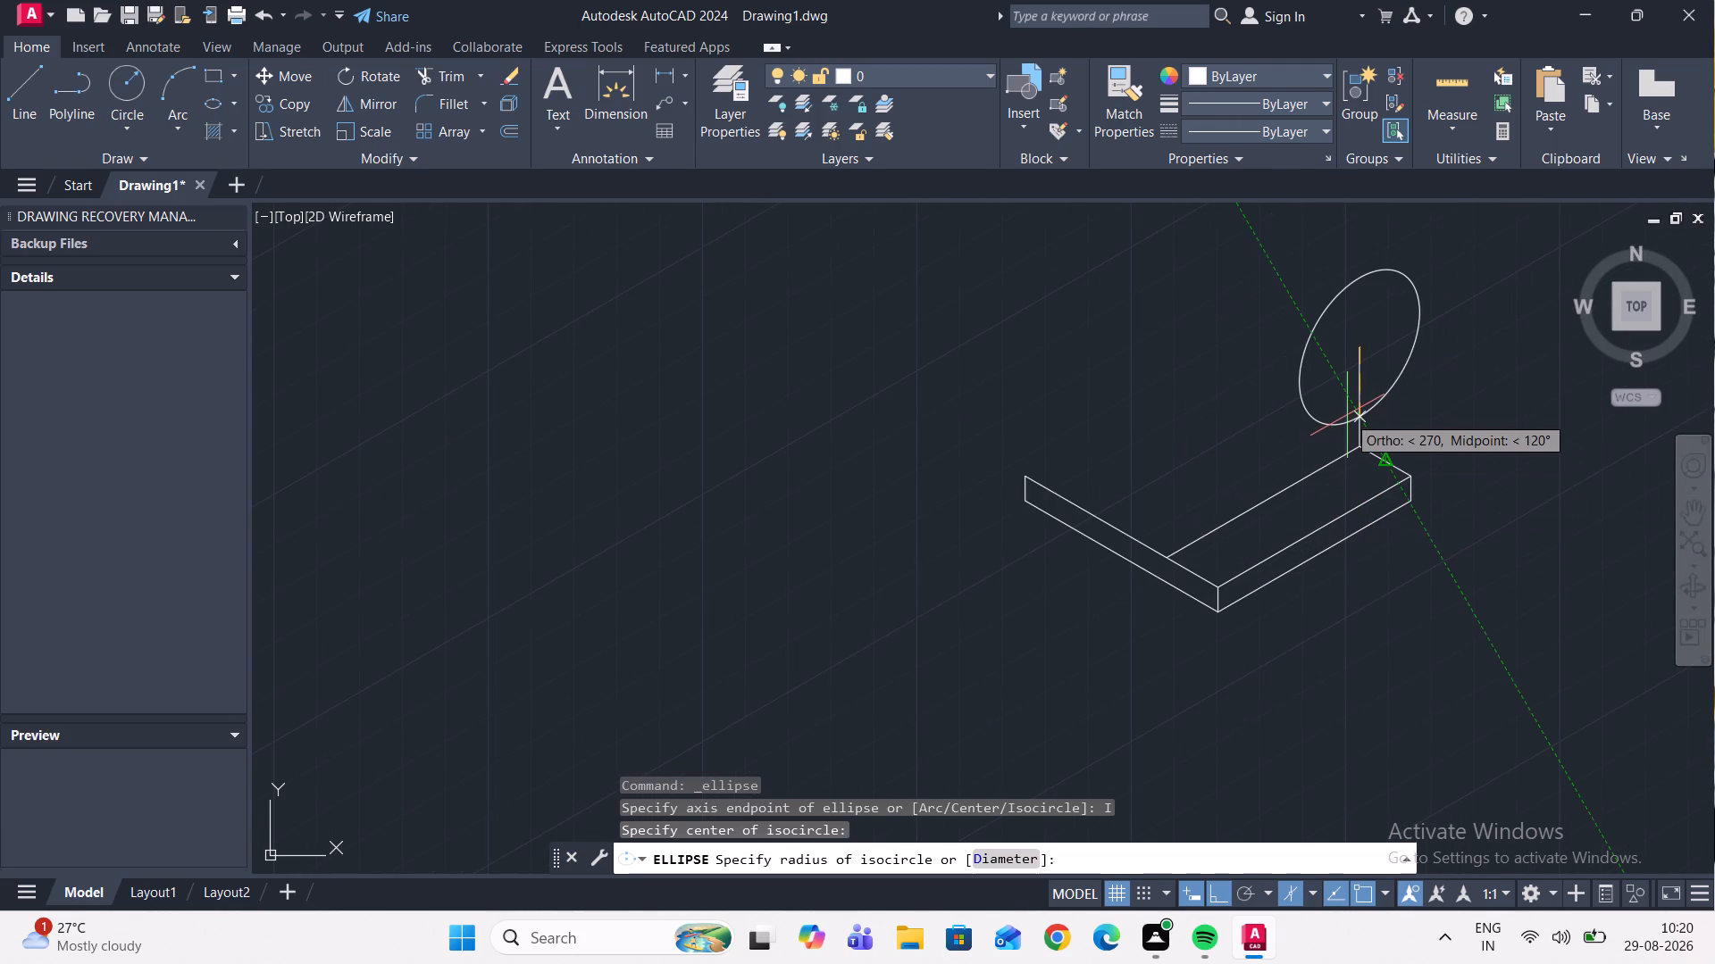
{"action": "key", "text": "F5"}
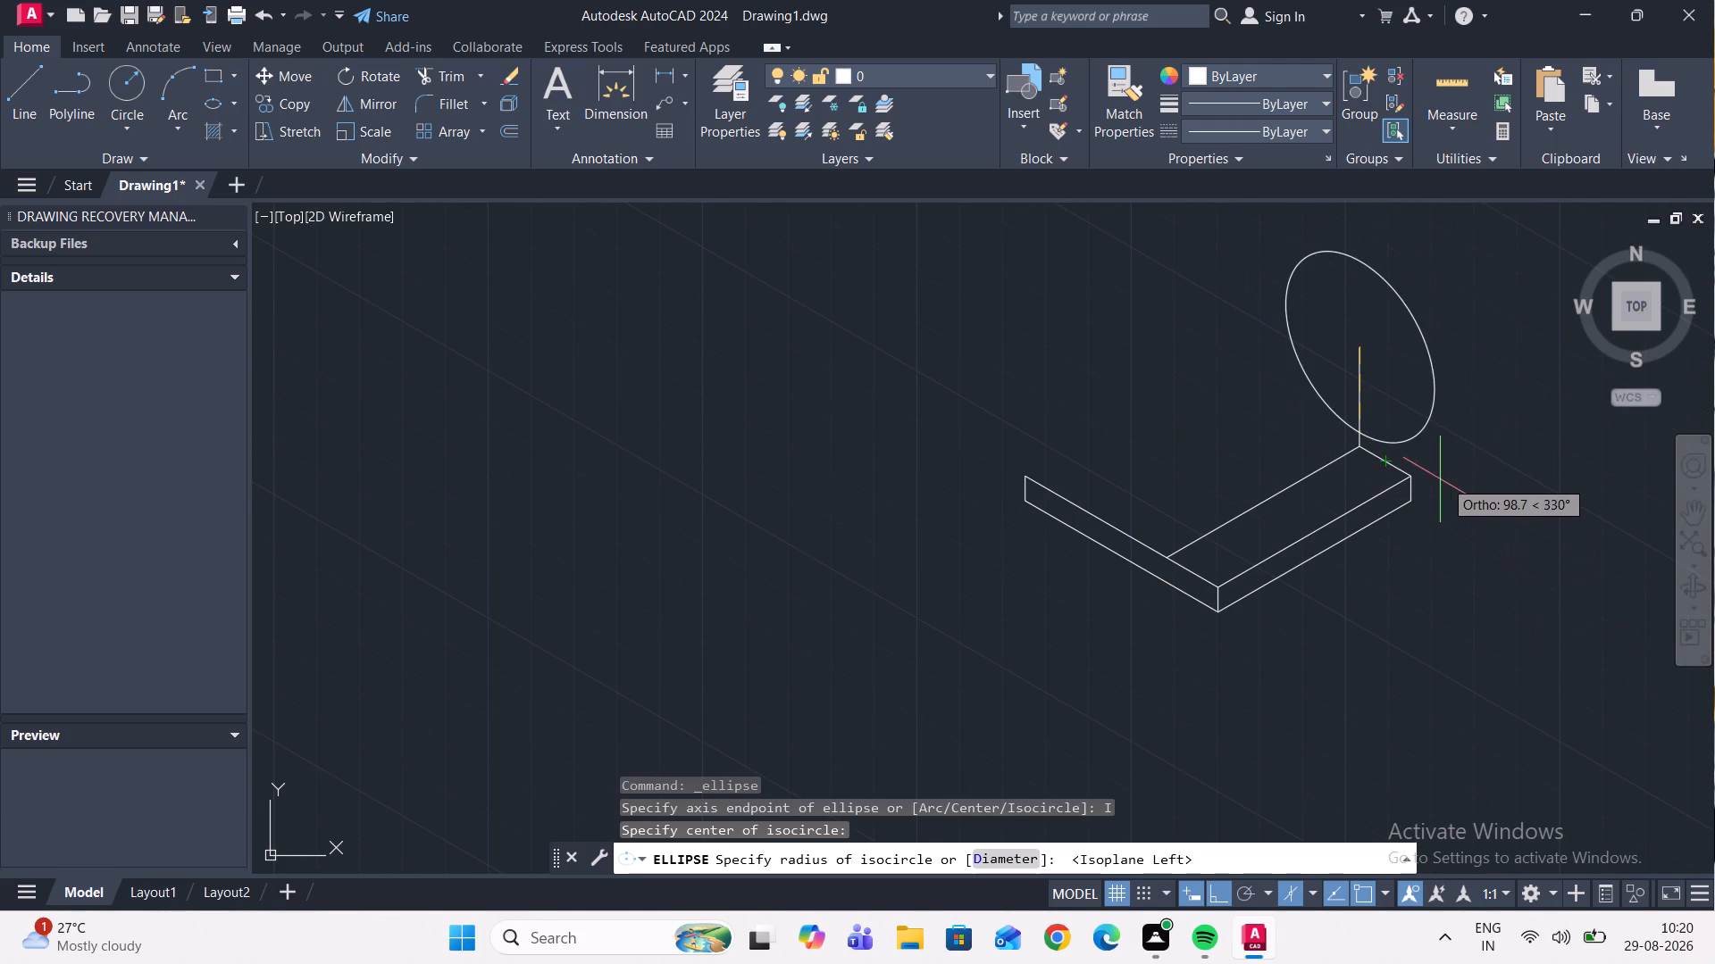
{"action": "key", "text": "F5"}
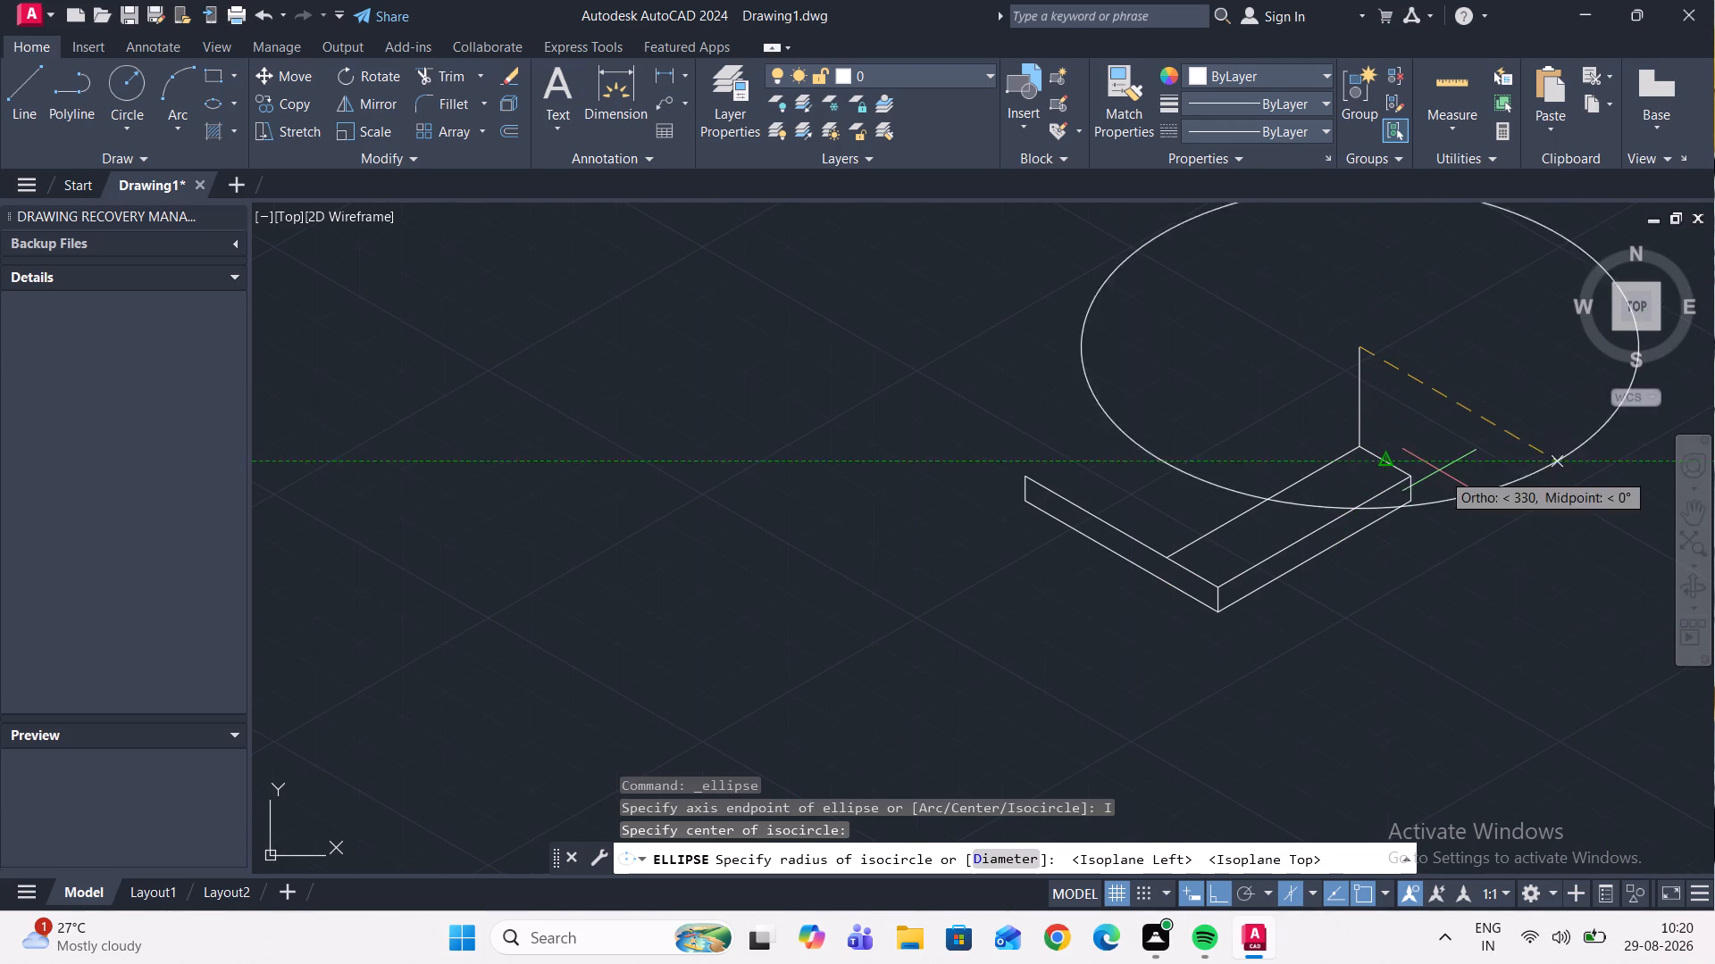
{"action": "key", "text": "F5"}
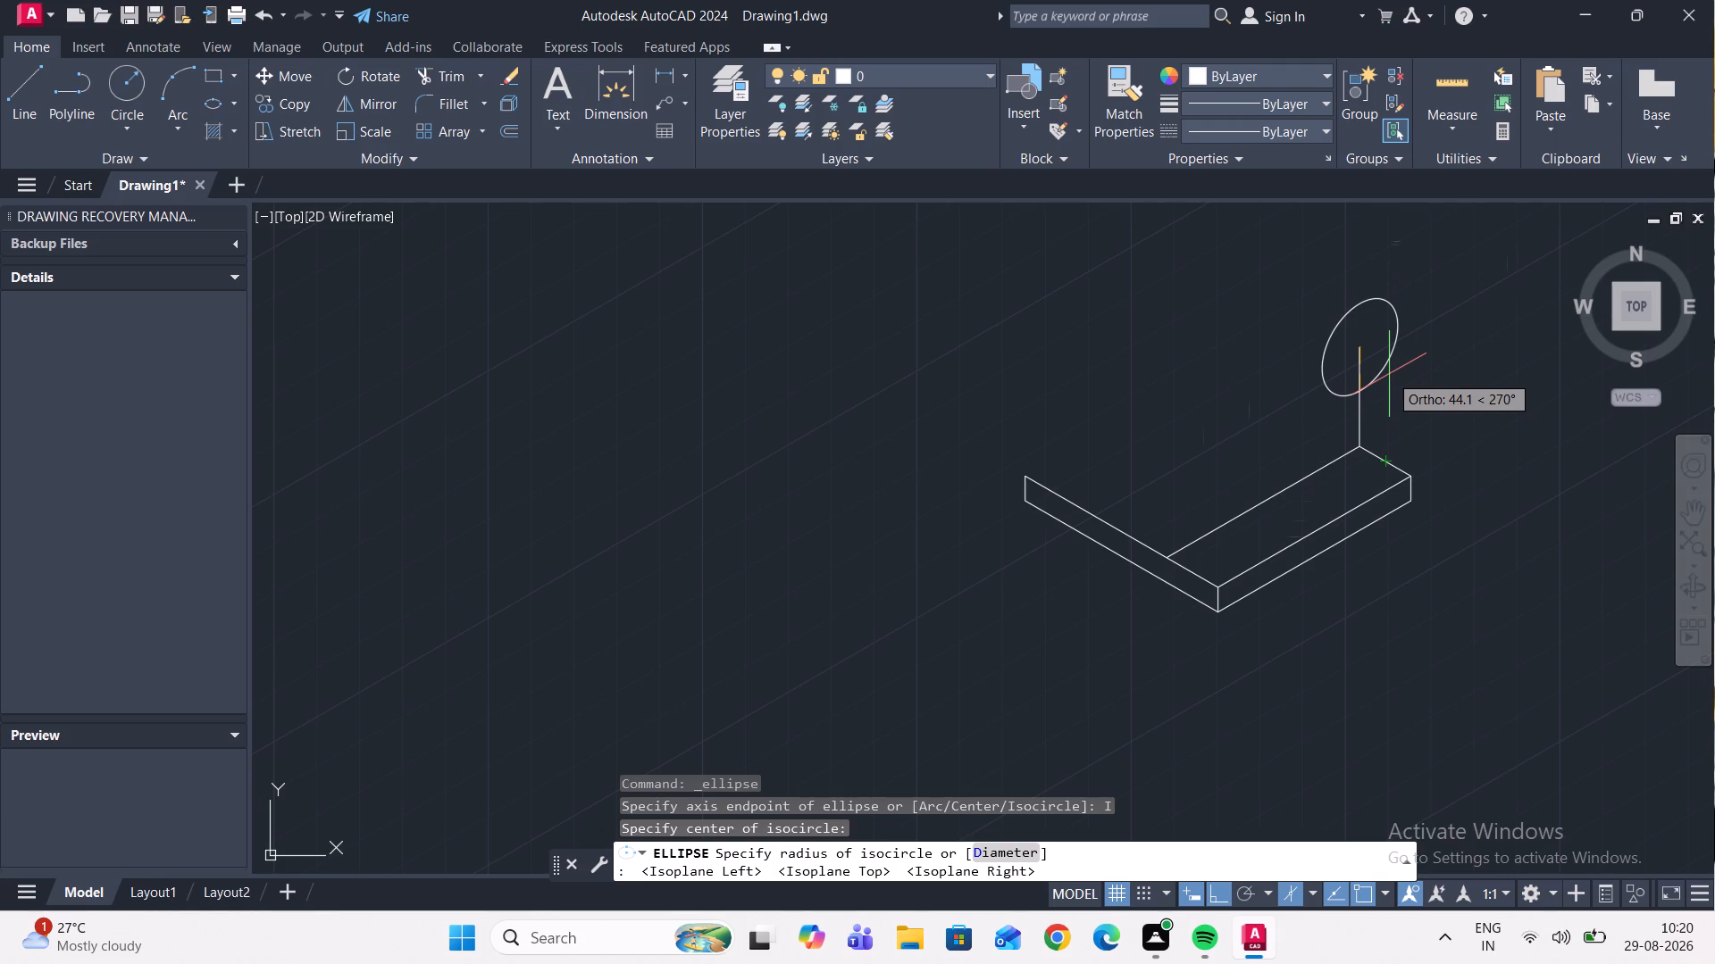
{"action": "type", "text": "50"}
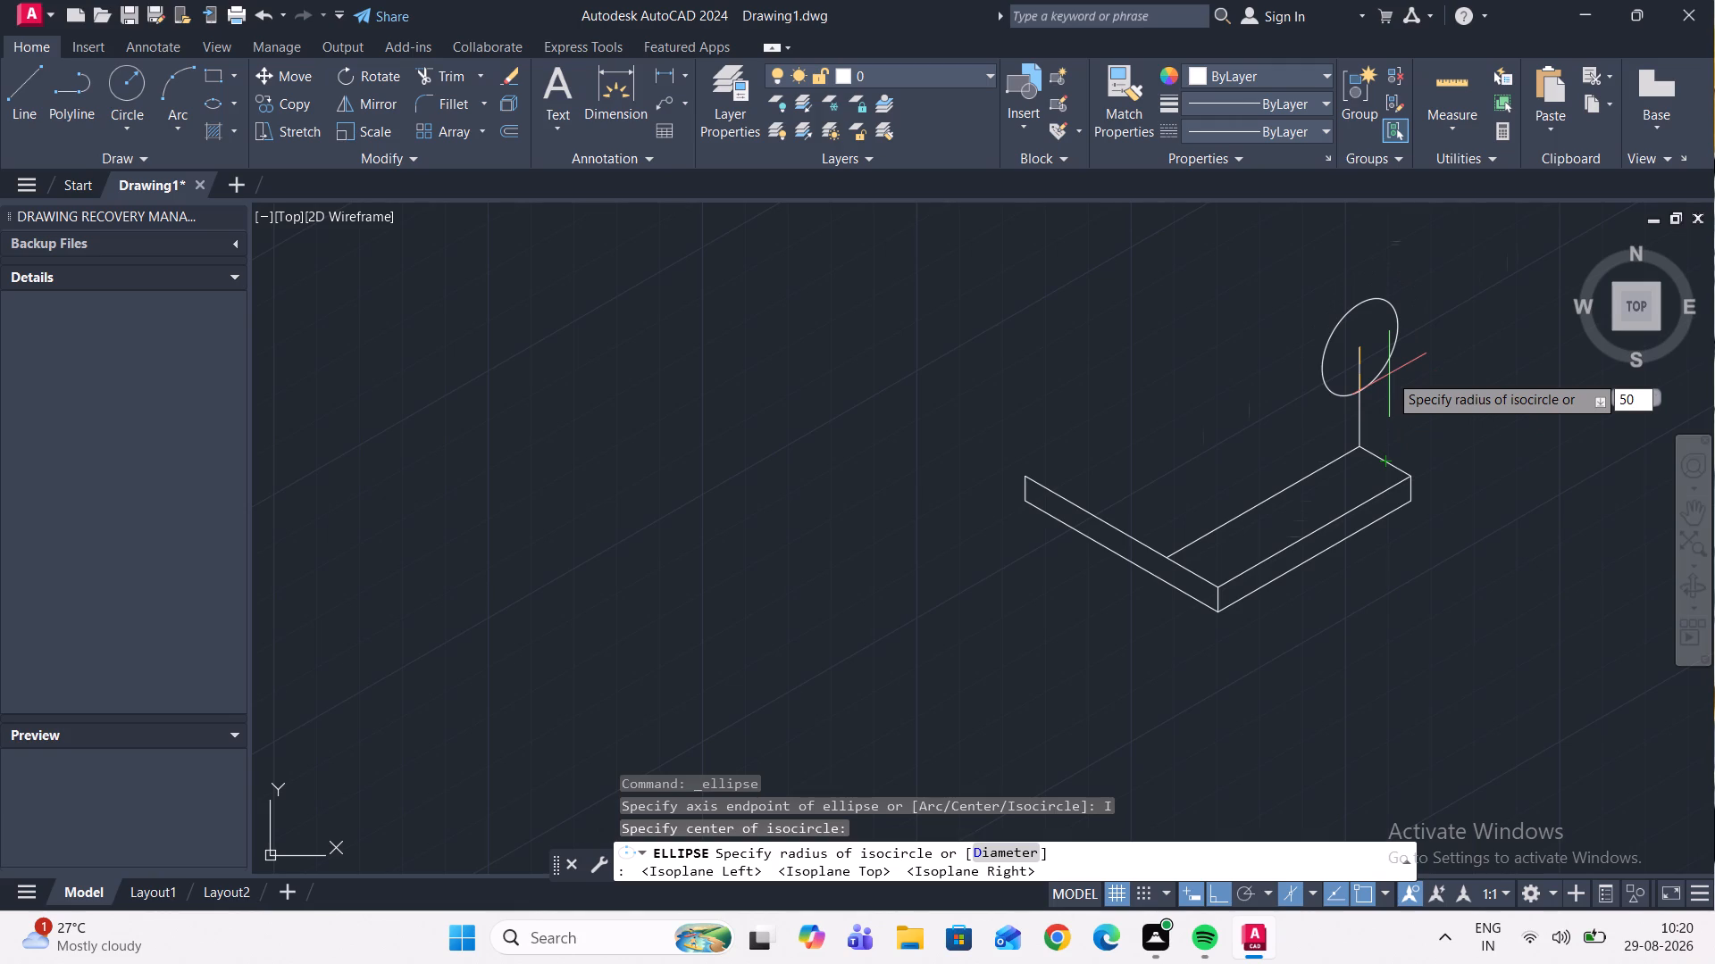
{"action": "key", "text": "Return"}
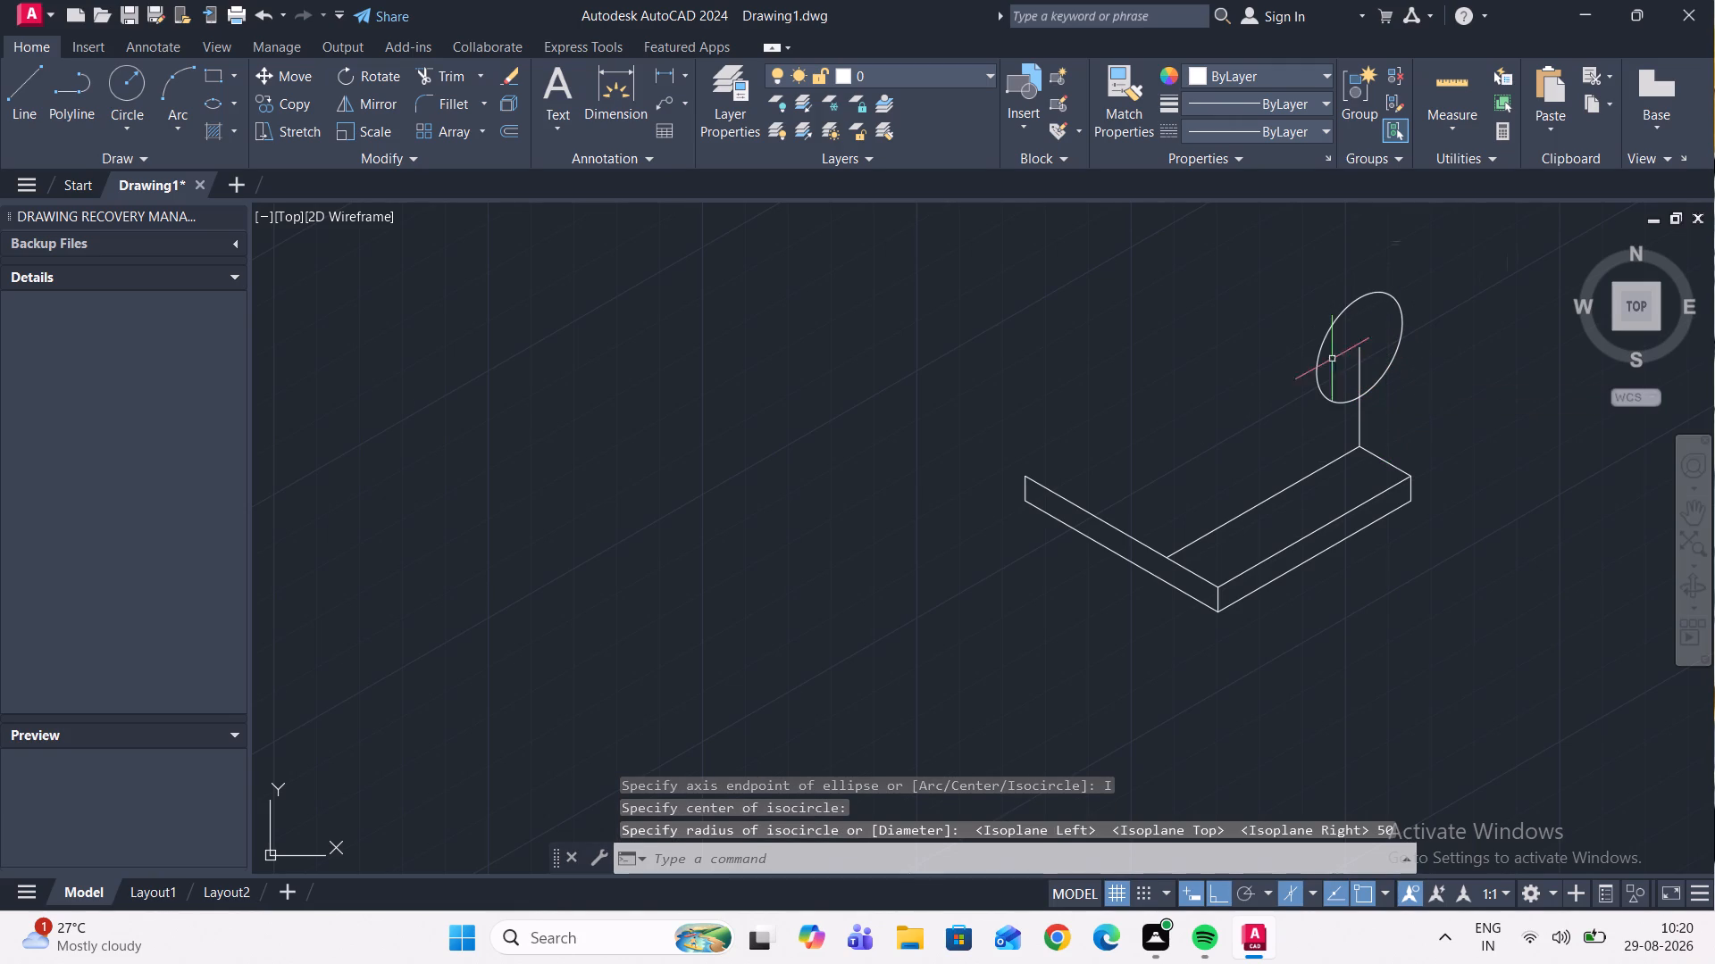
Copy the isocircle 50 mm from its centre along the 210° direction on the right isoplane.
{"action": "left_click", "coordinate": [1318, 385]}
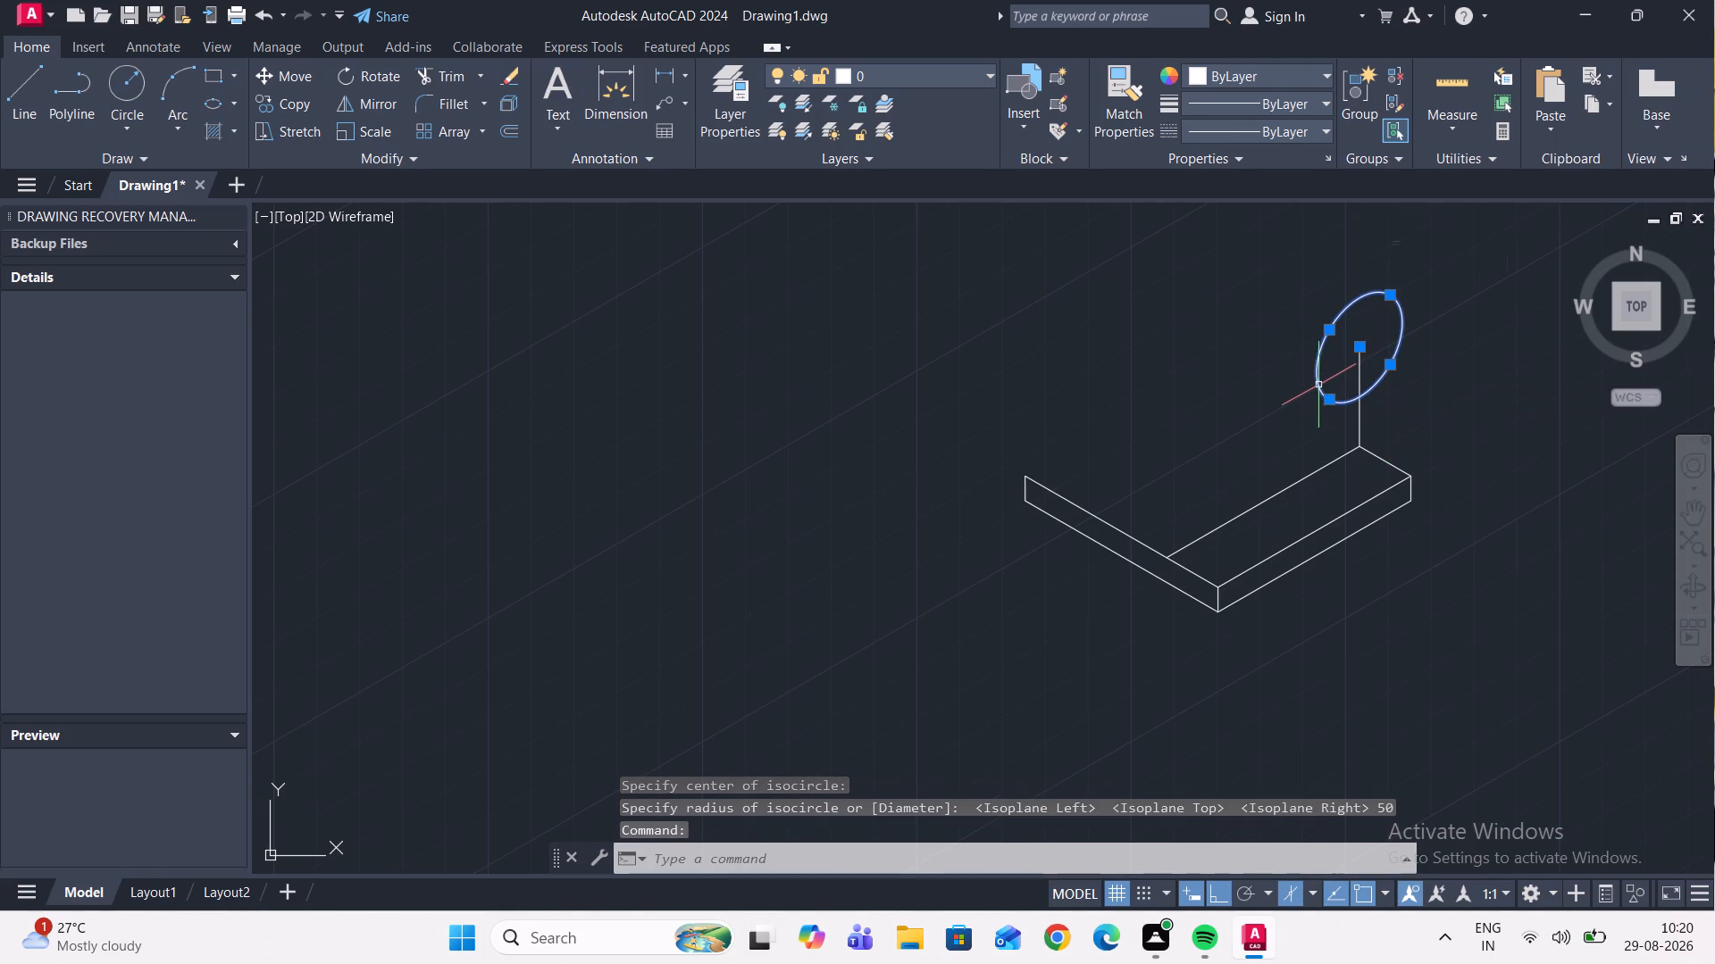
{"action": "left_click", "coordinate": [283, 108]}
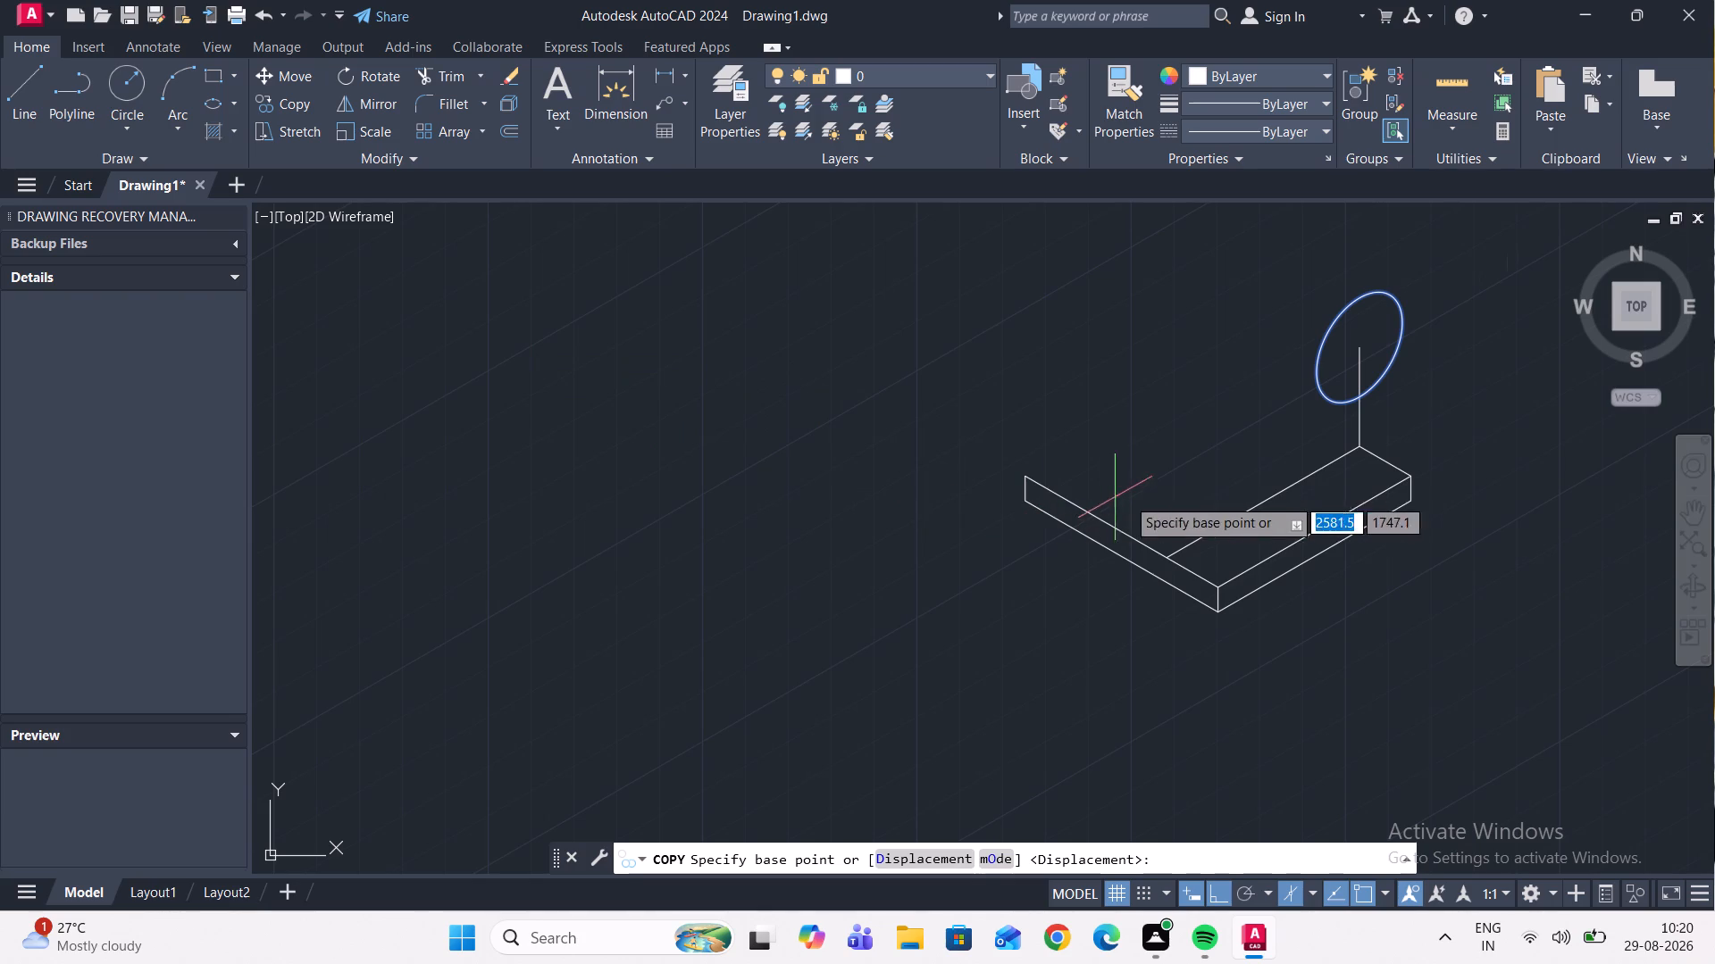
{"action": "left_click", "coordinate": [1360, 347]}
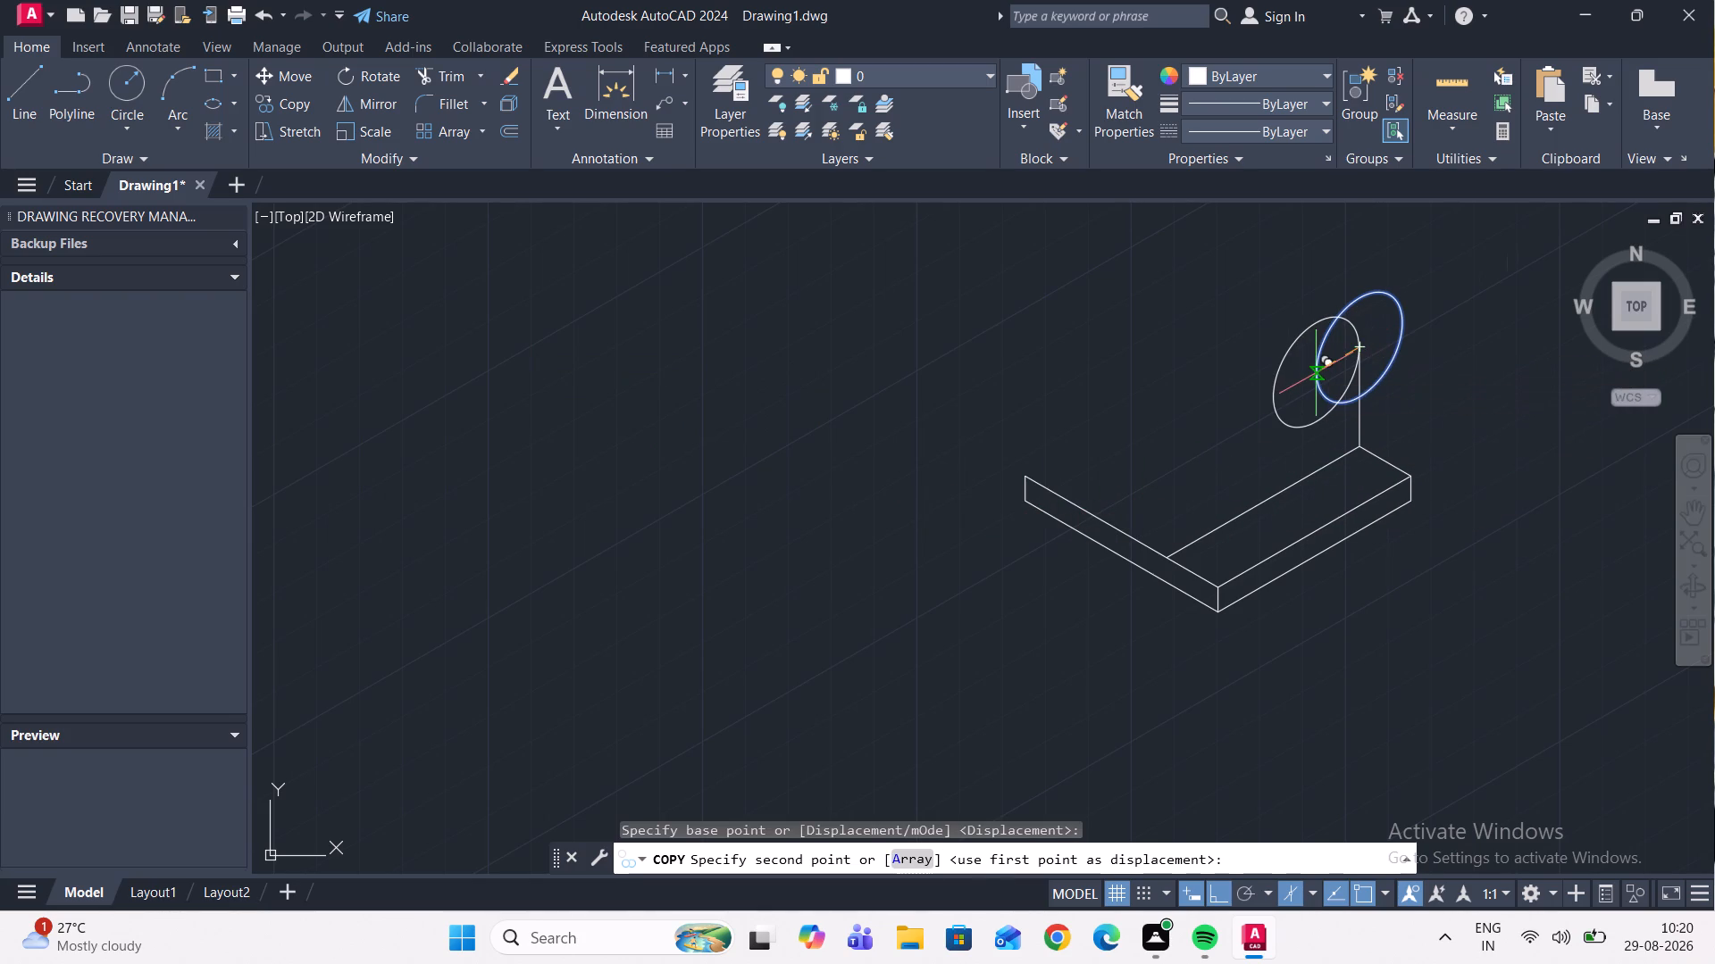
{"action": "type", "text": "50"}
{"action": "key", "text": "Return"}
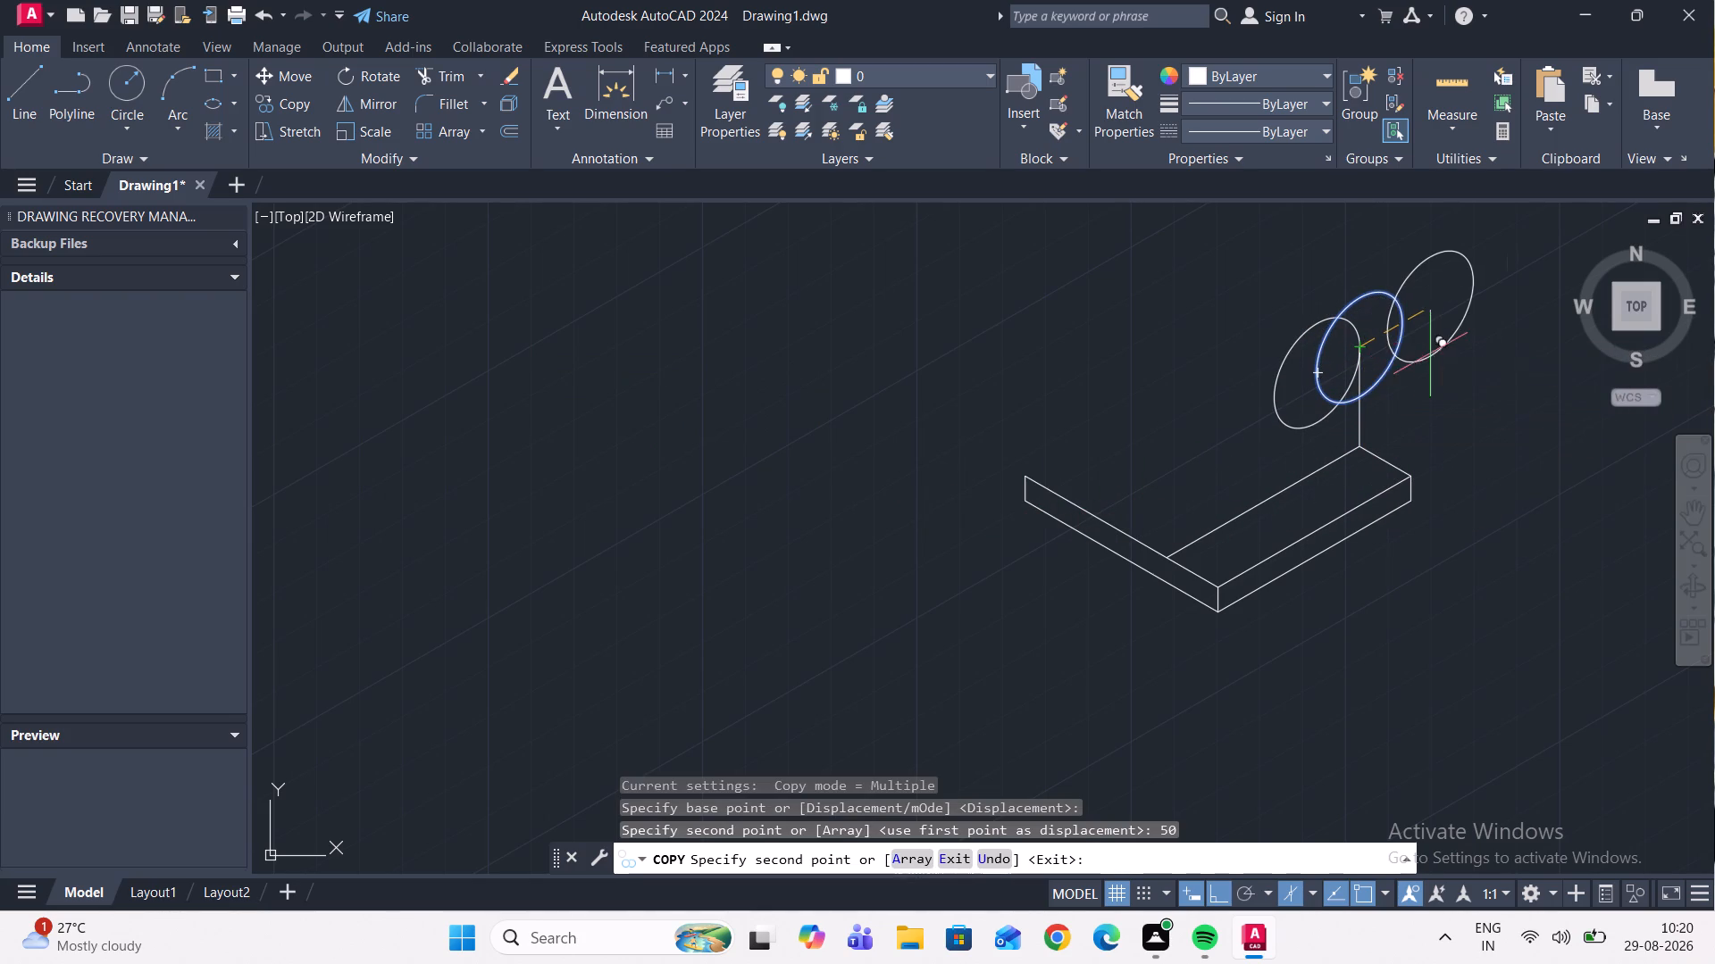
{"action": "key", "text": "Escape"}
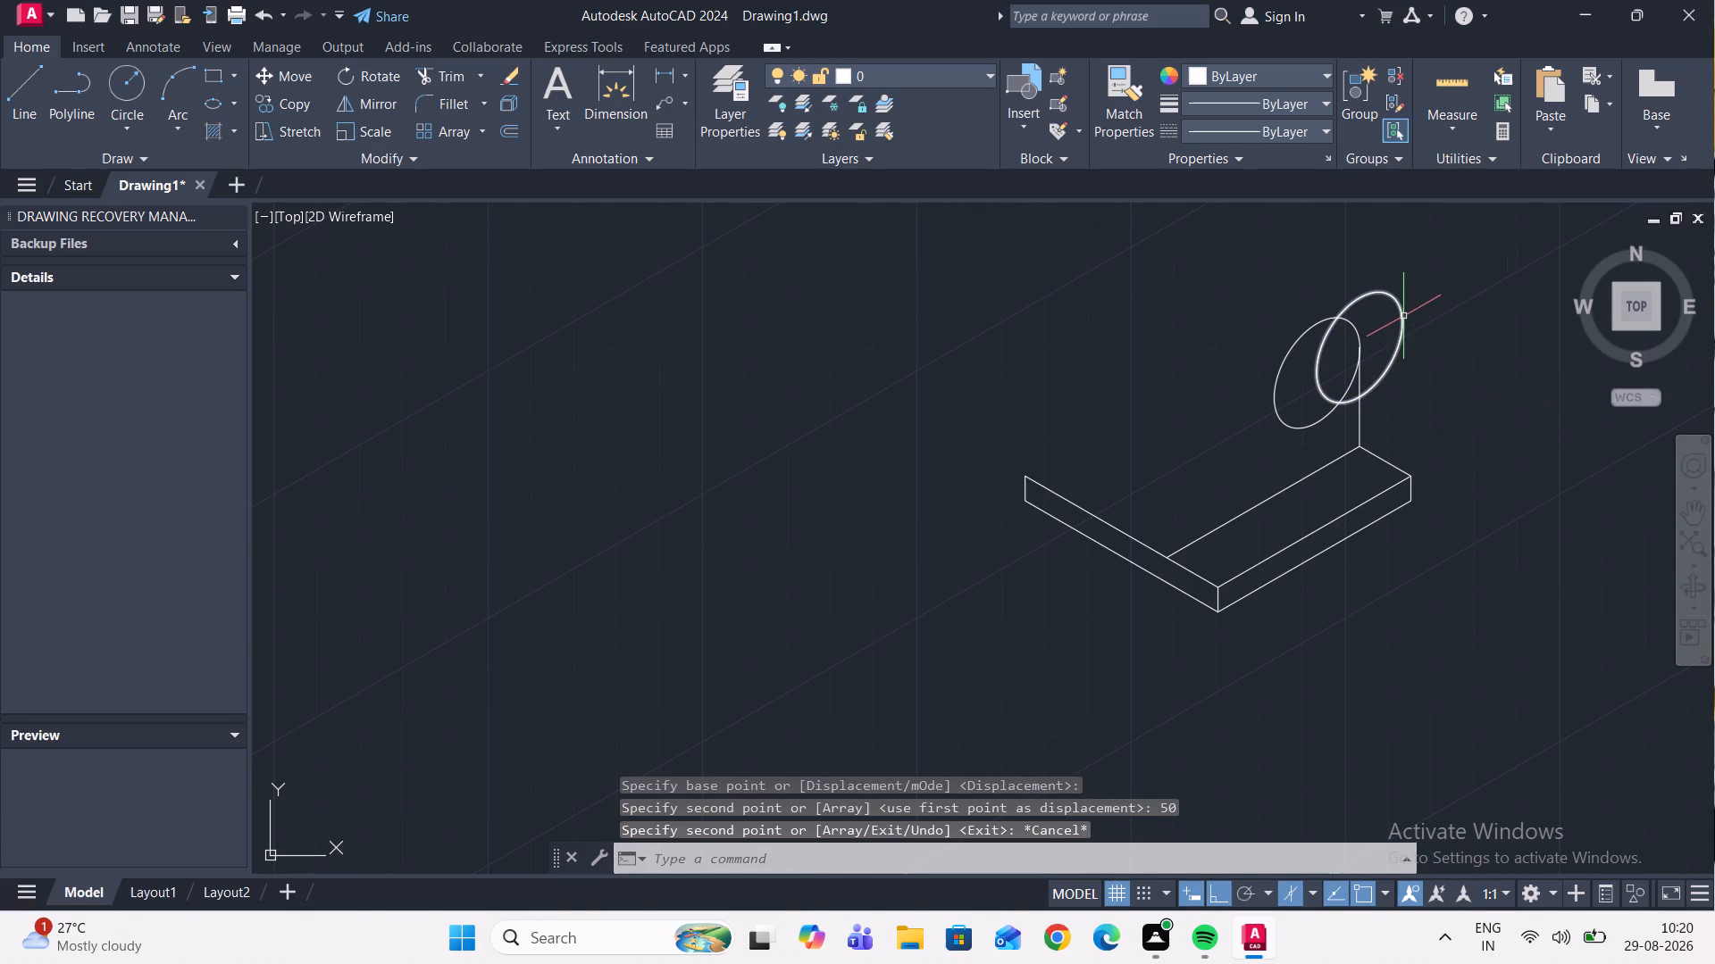
Delete the original isocircle centred on the top end of the vertical line.
{"action": "left_click", "coordinate": [1403, 315]}
{"action": "key", "text": "Delete"}
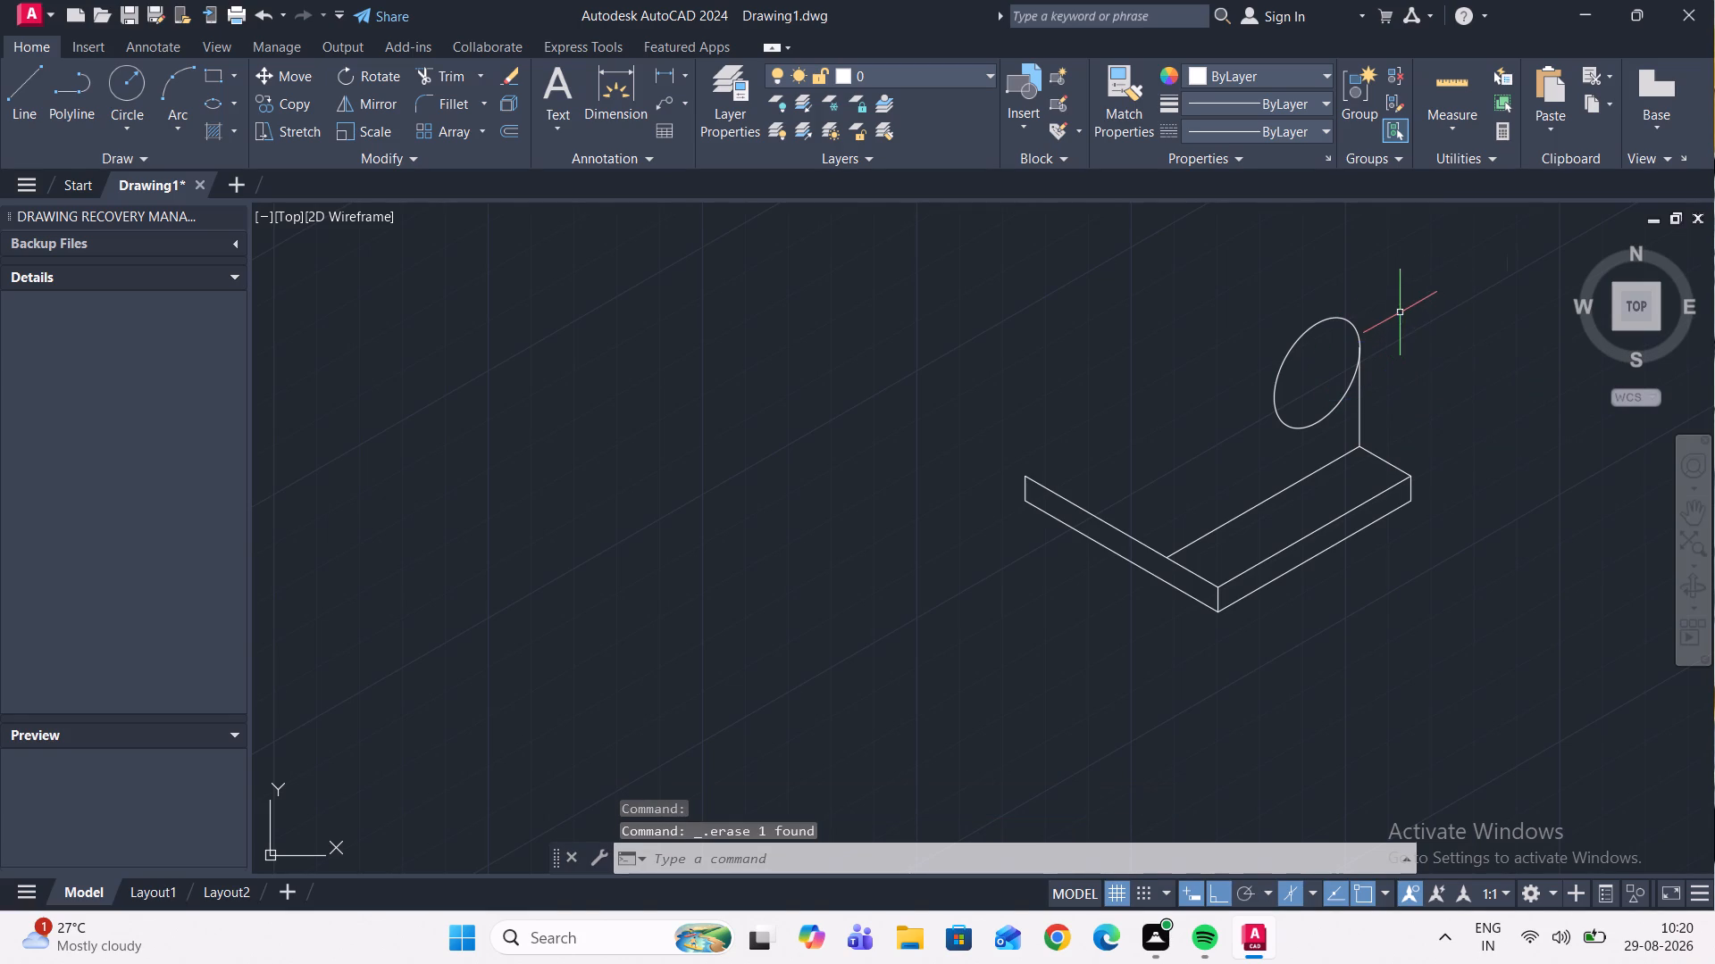
Copy the remaining isocircle 10 mm from its centre toward the vertical line, with the left isoplane active.
{"action": "scroll", "coordinate": [1342, 345], "scroll_direction": "up", "scroll_amount": 1}
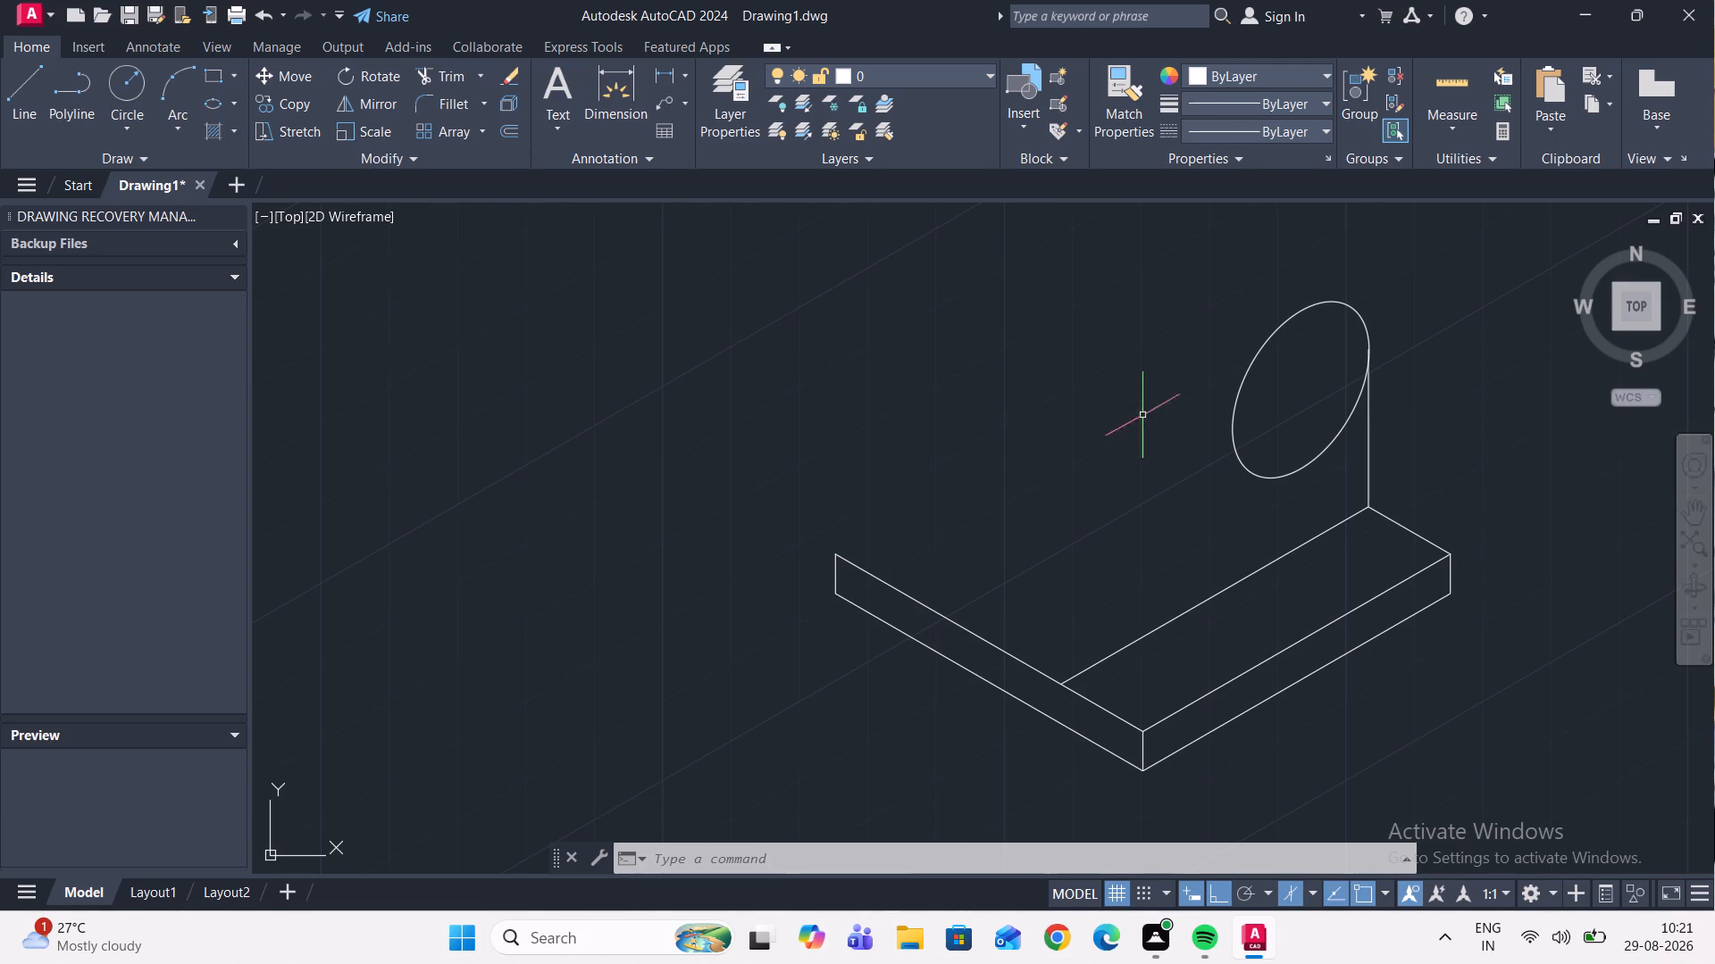
{"action": "left_click", "coordinate": [1232, 418]}
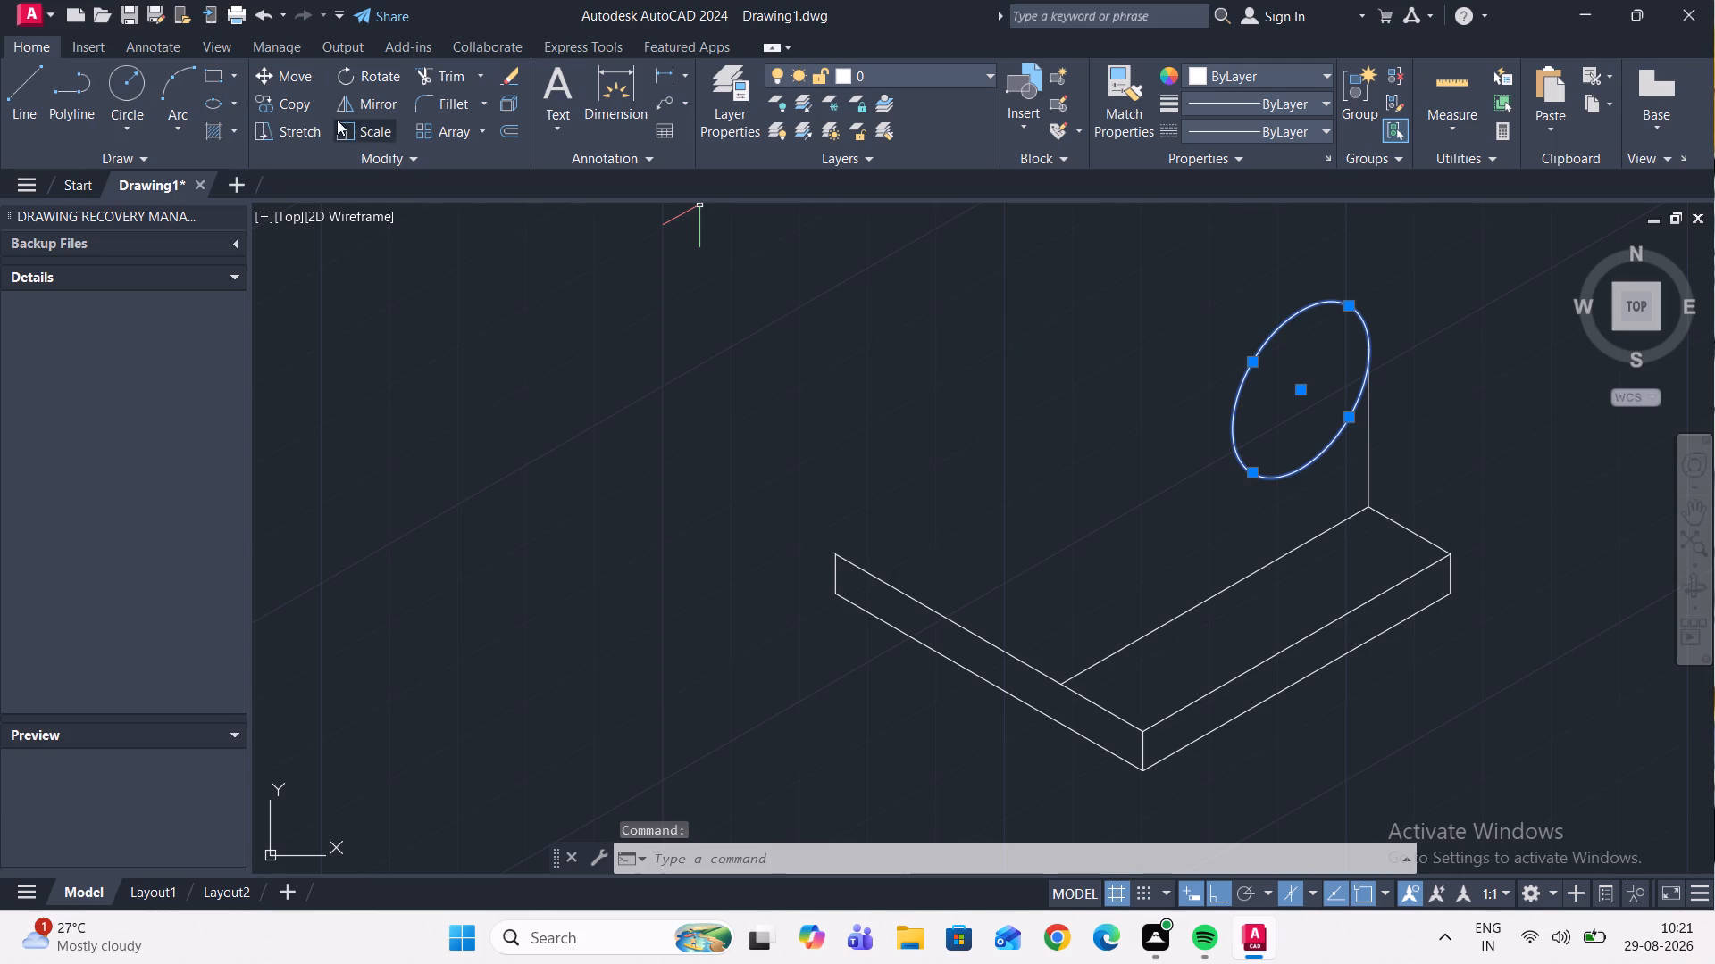
{"action": "left_click", "coordinate": [293, 108]}
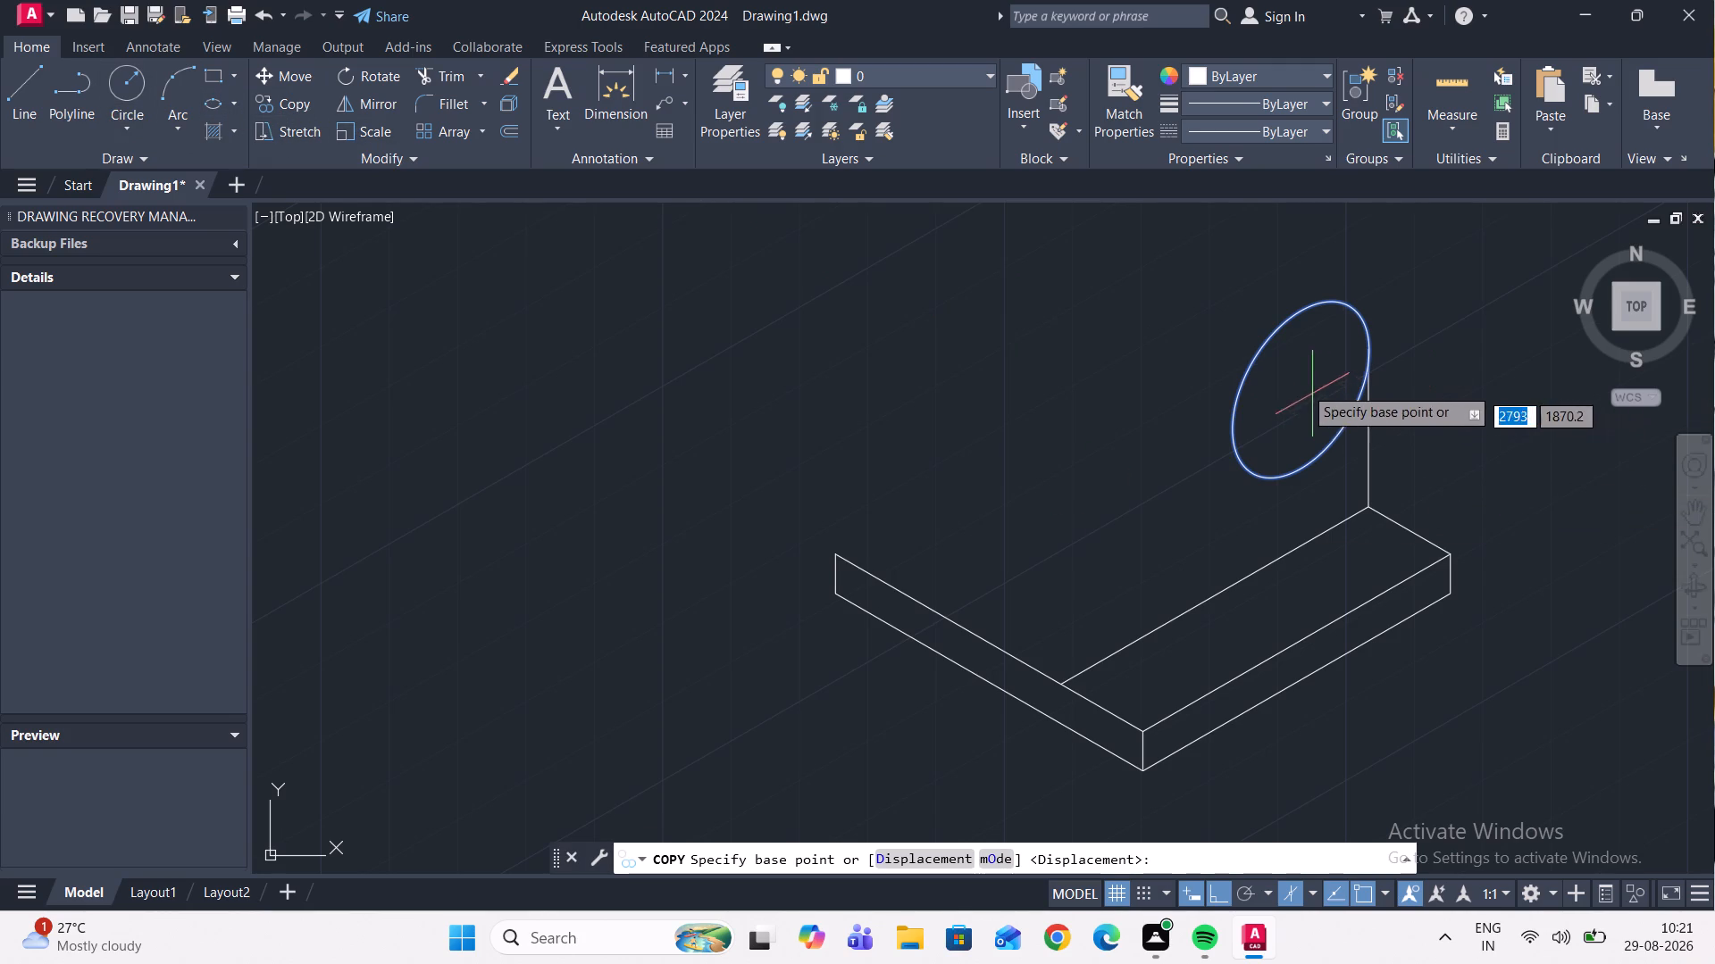
{"action": "left_click", "coordinate": [1301, 386]}
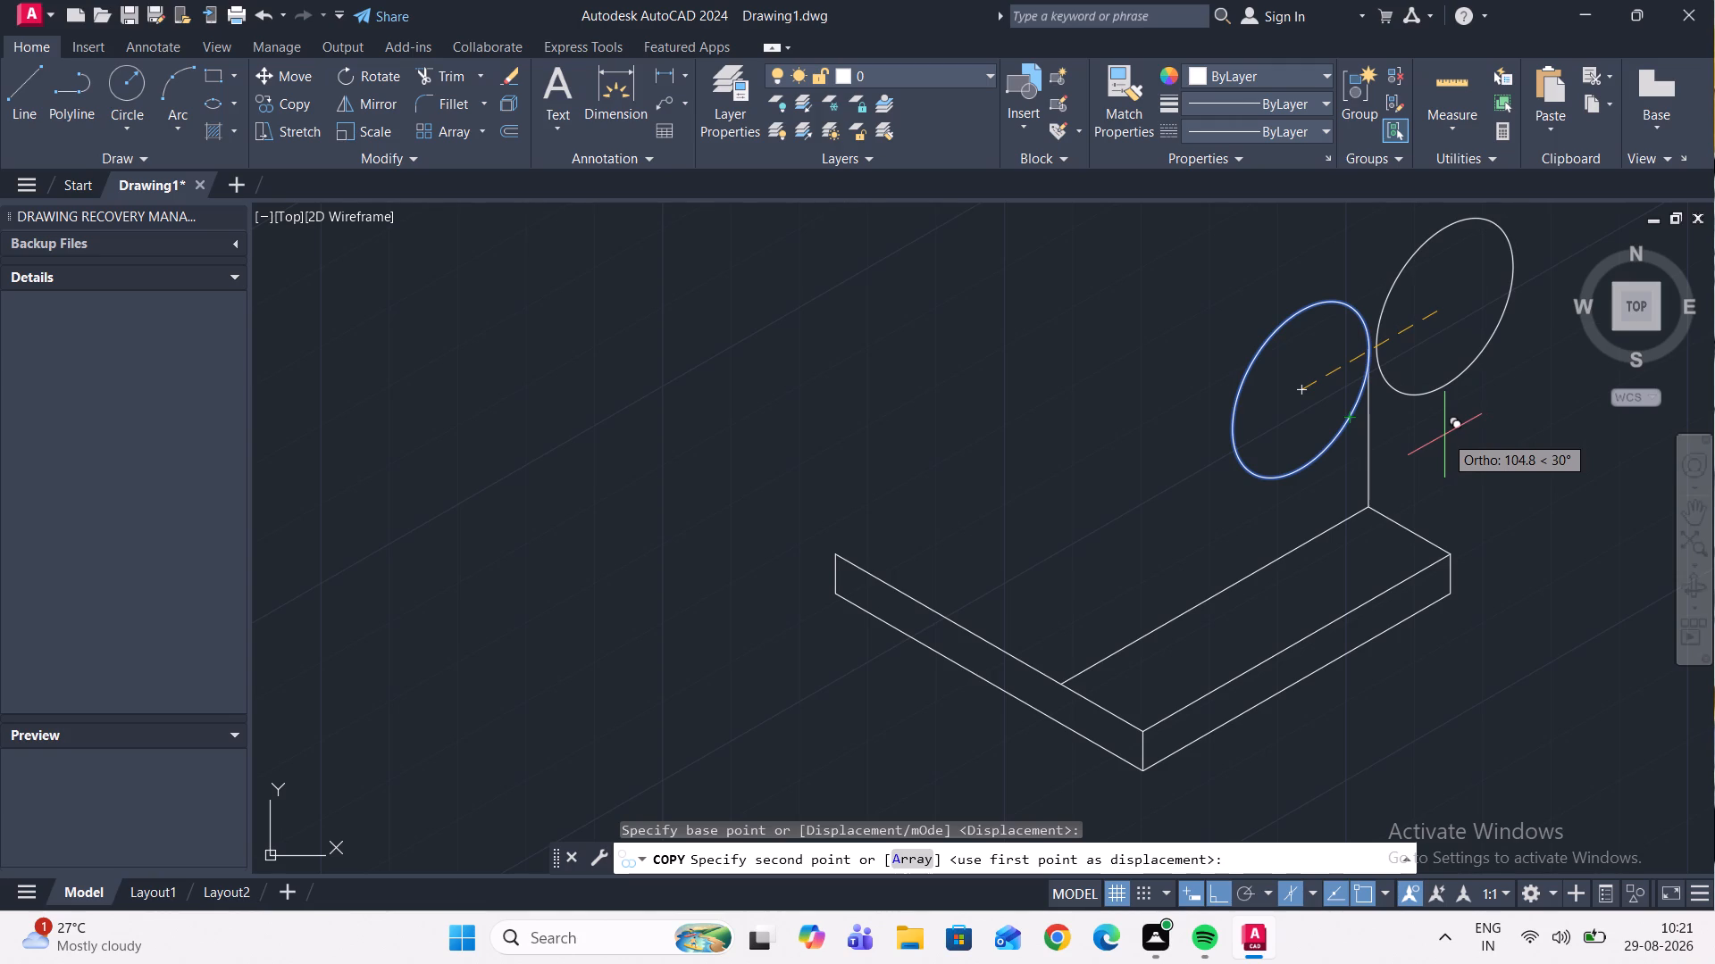
{"action": "key", "text": "F5"}
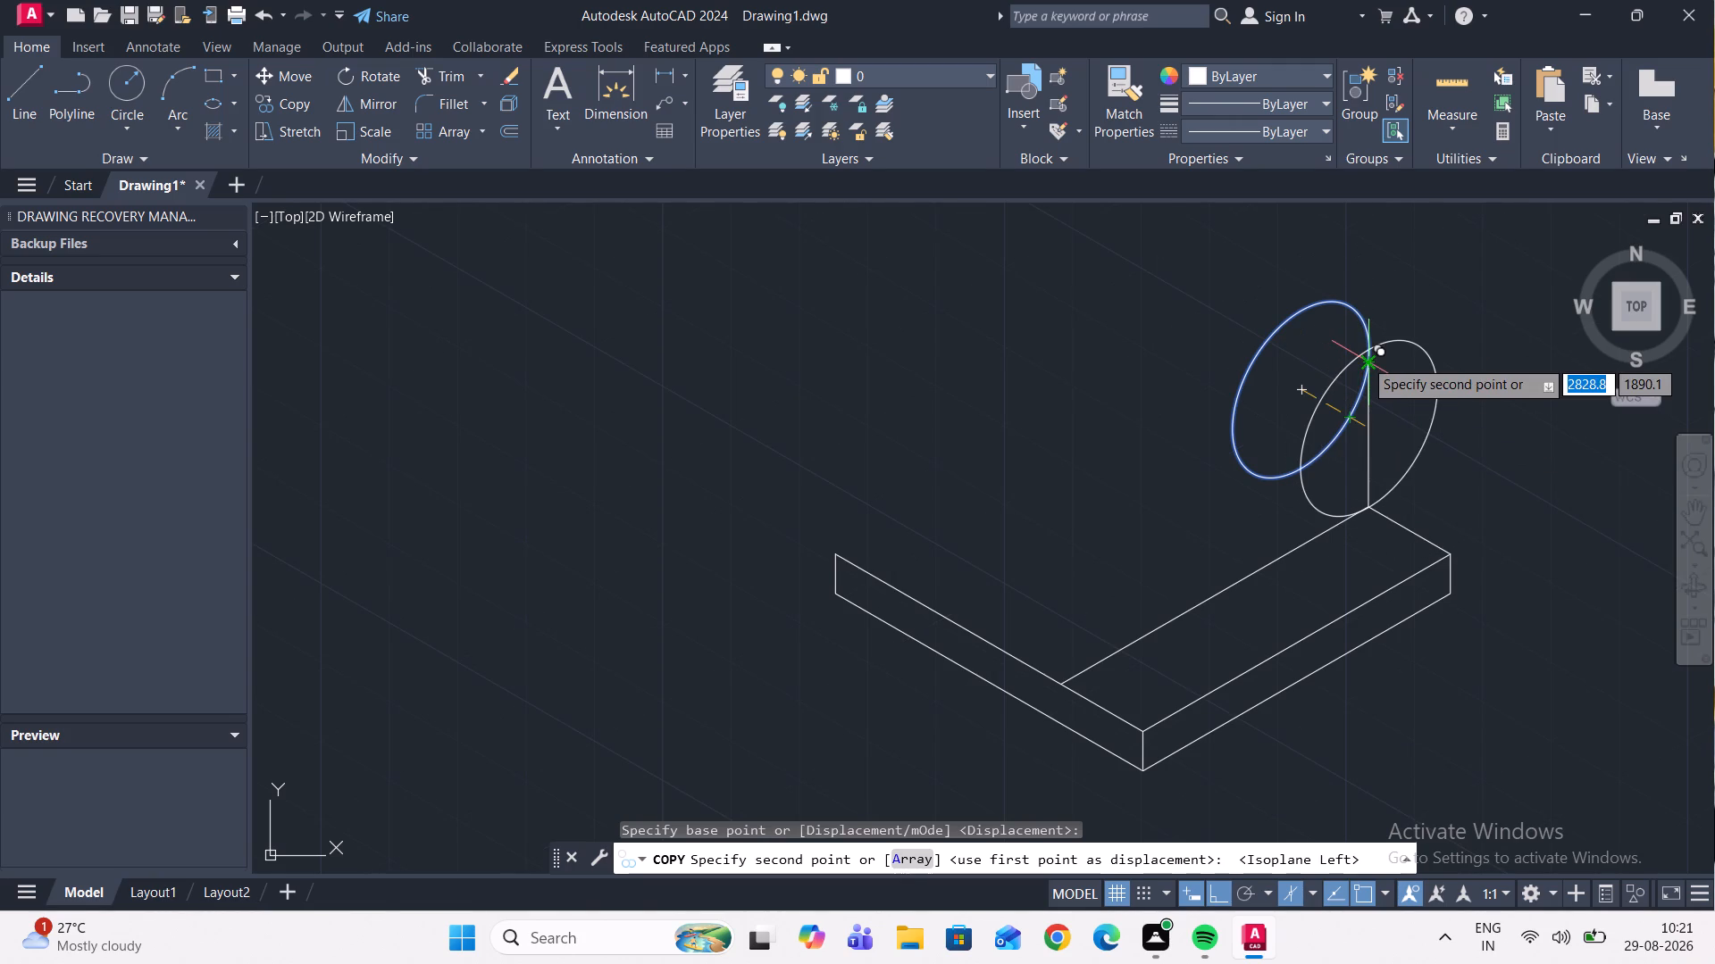
{"action": "type", "text": "10"}
{"action": "key", "text": "Return"}
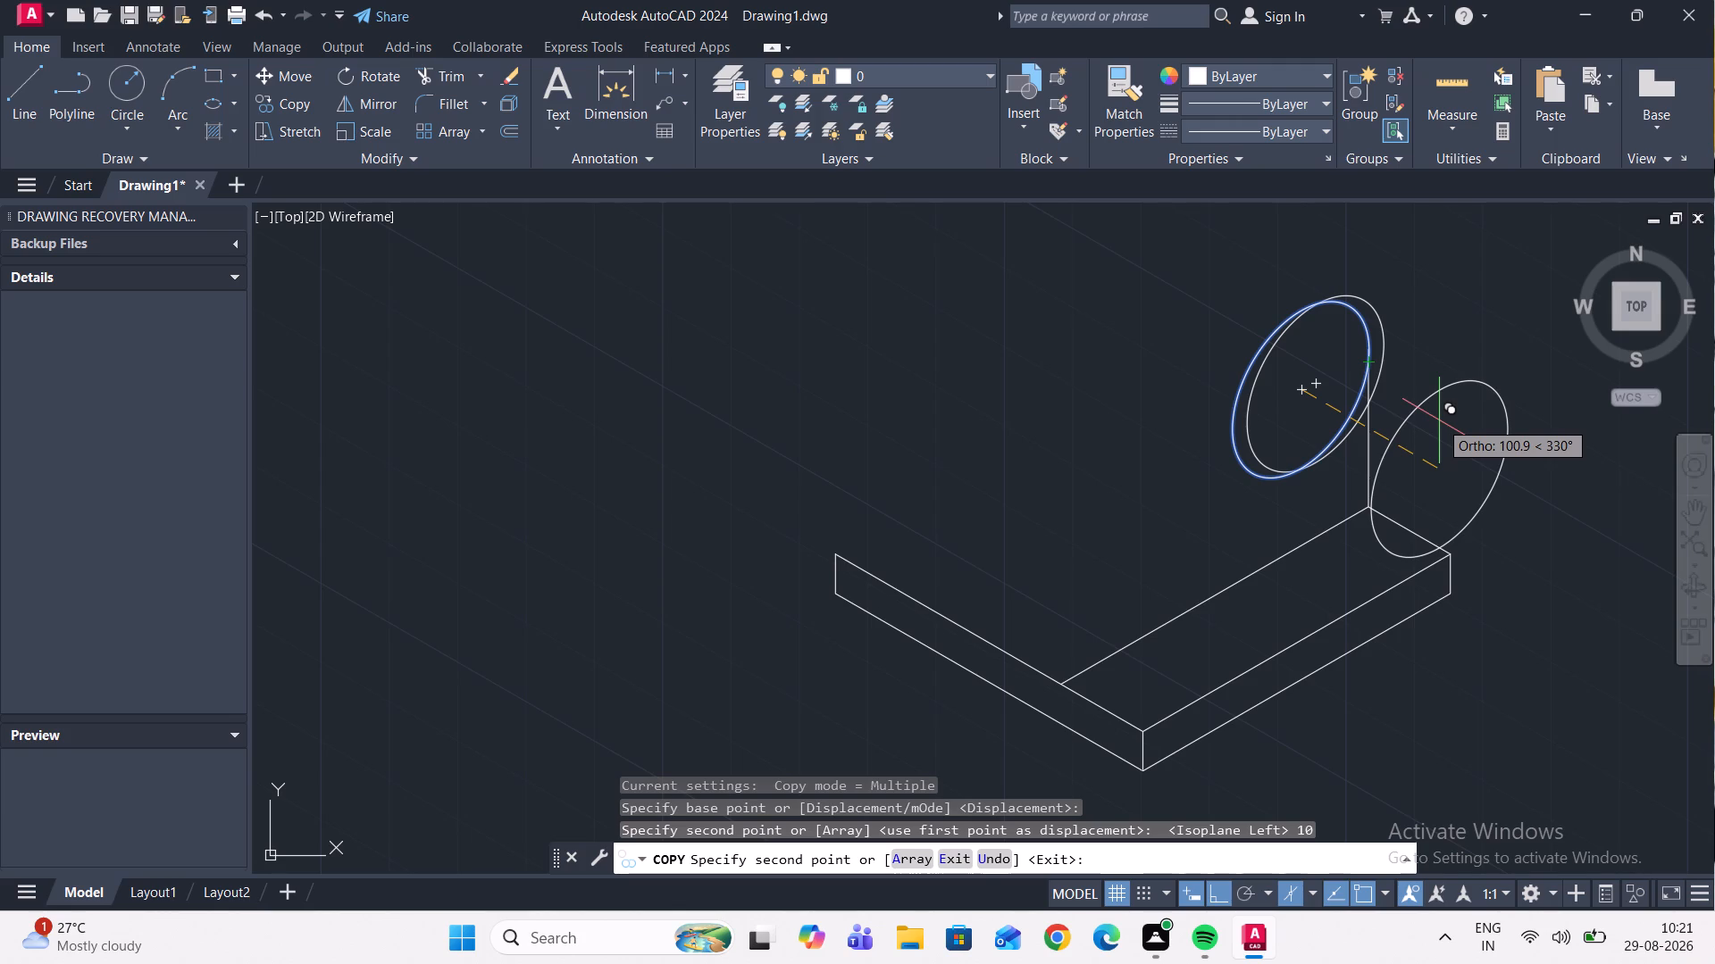
{"action": "key", "text": "Escape"}
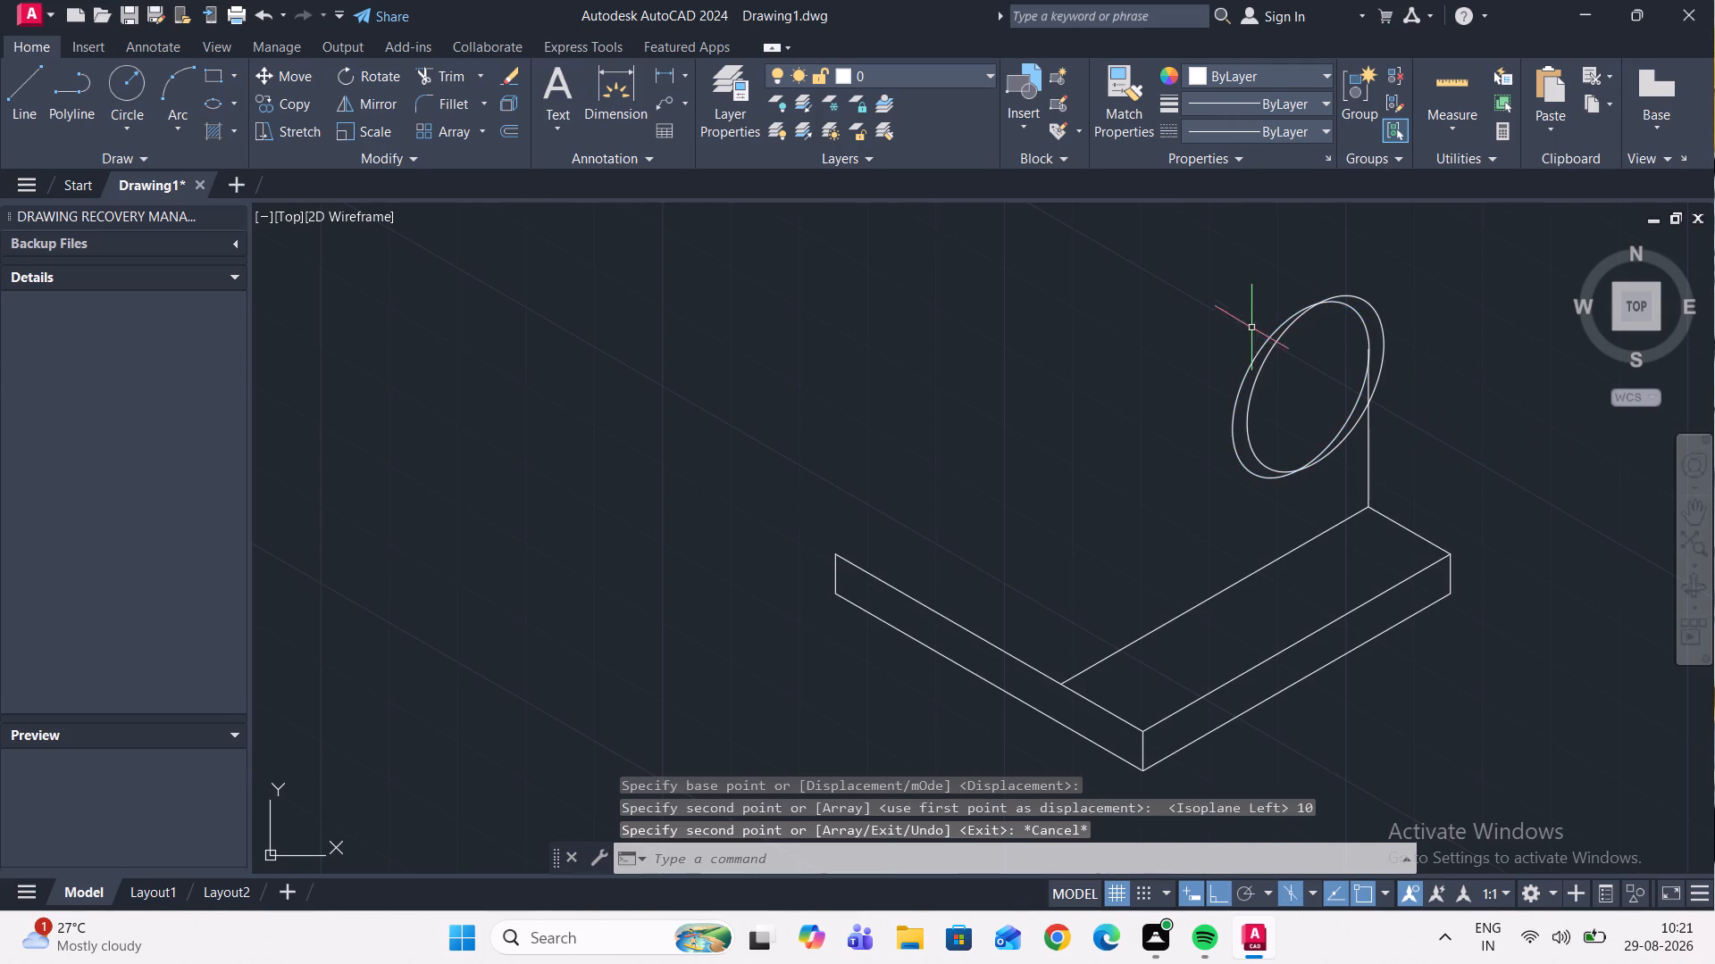
Trim away the portions of the vertical line that lie inside the two overlapping isocircles.
{"action": "scroll", "coordinate": [1320, 346], "scroll_direction": "up", "scroll_amount": 1}
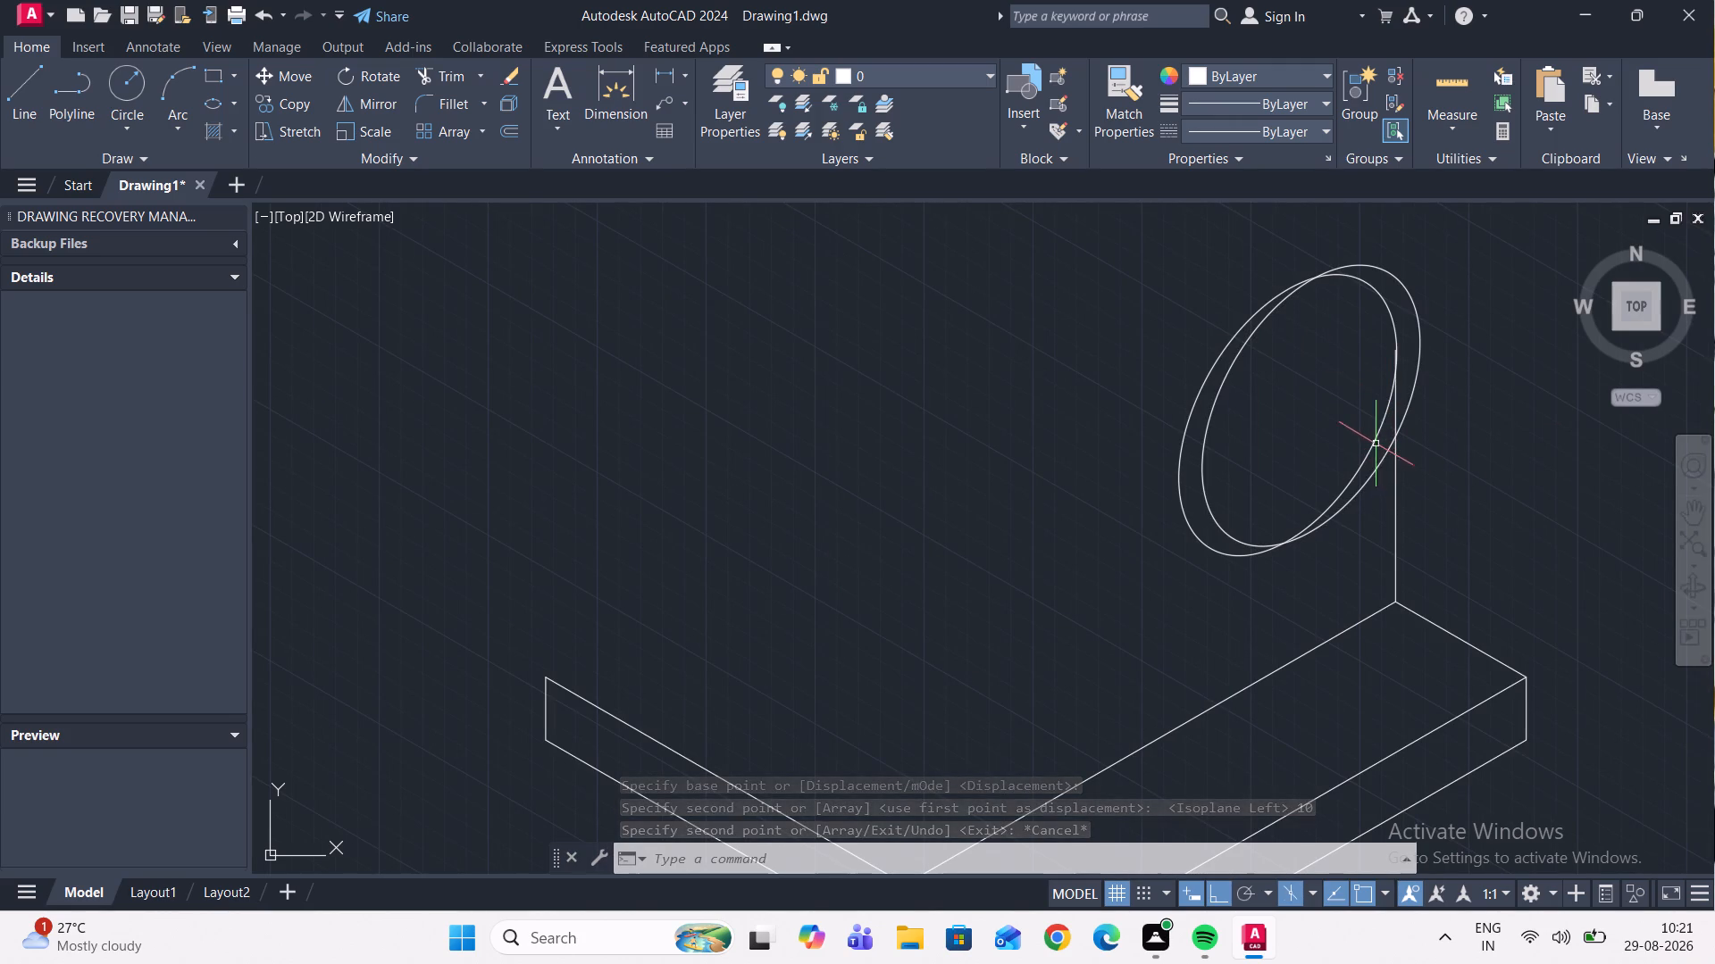
{"action": "left_click", "coordinate": [444, 72]}
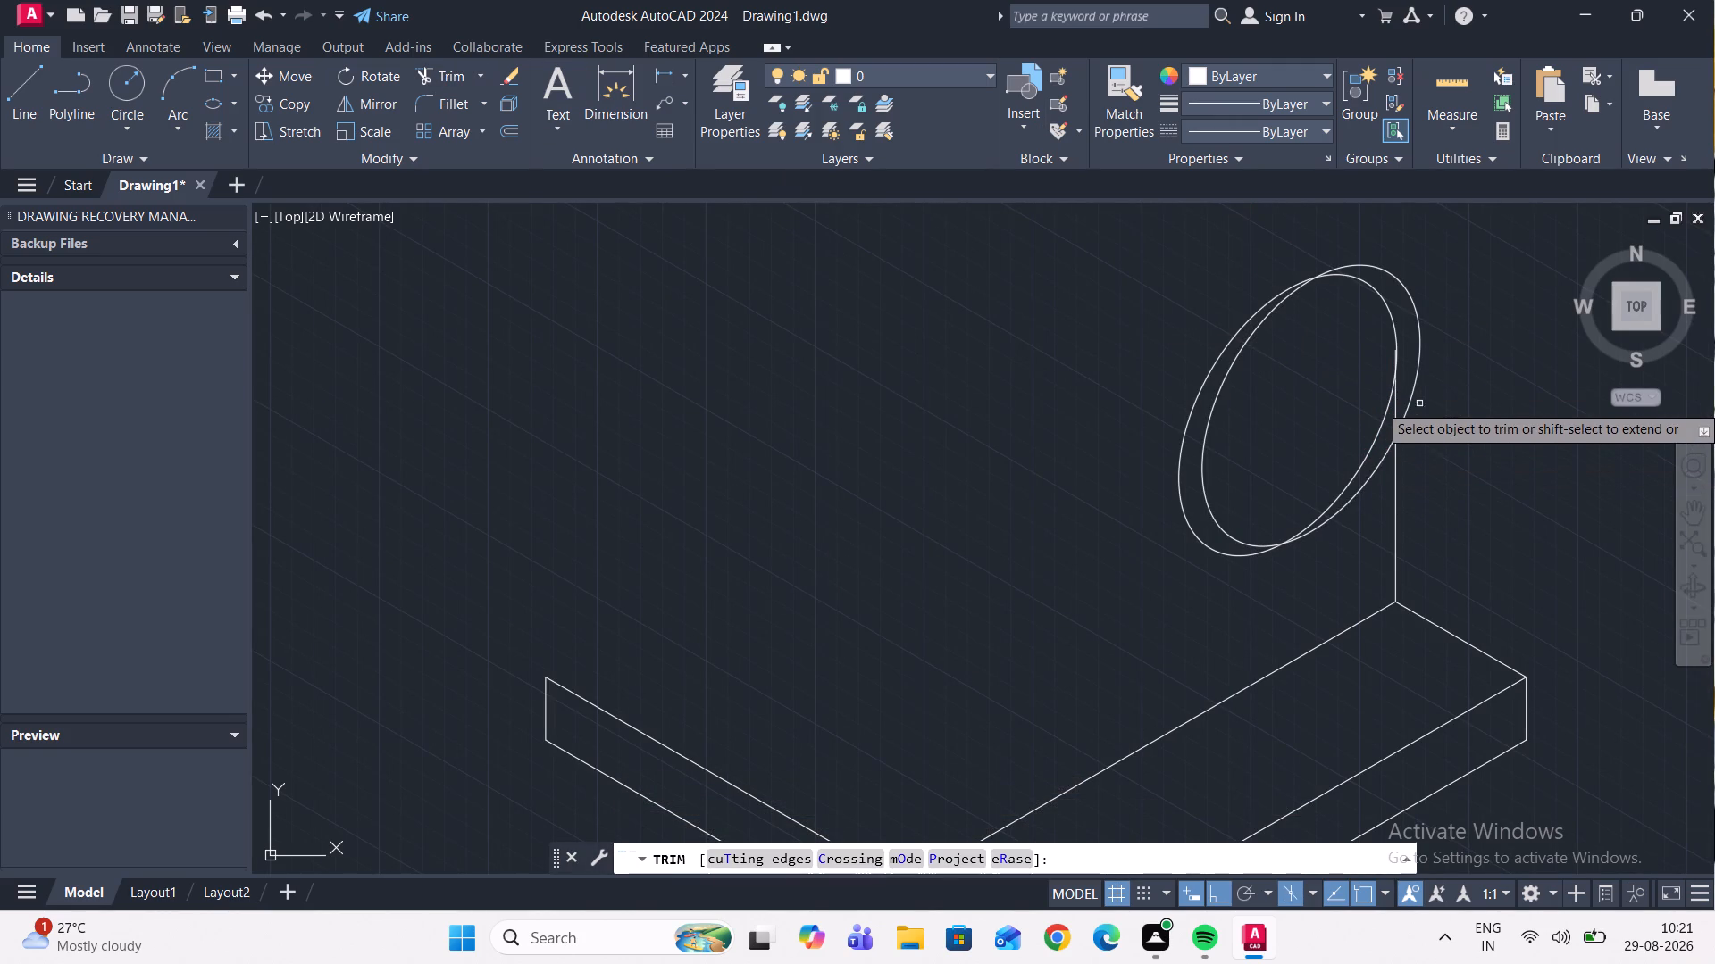
{"action": "left_click", "coordinate": [1398, 413]}
{"action": "scroll", "coordinate": [1399, 364], "scroll_direction": "up", "scroll_amount": 4}
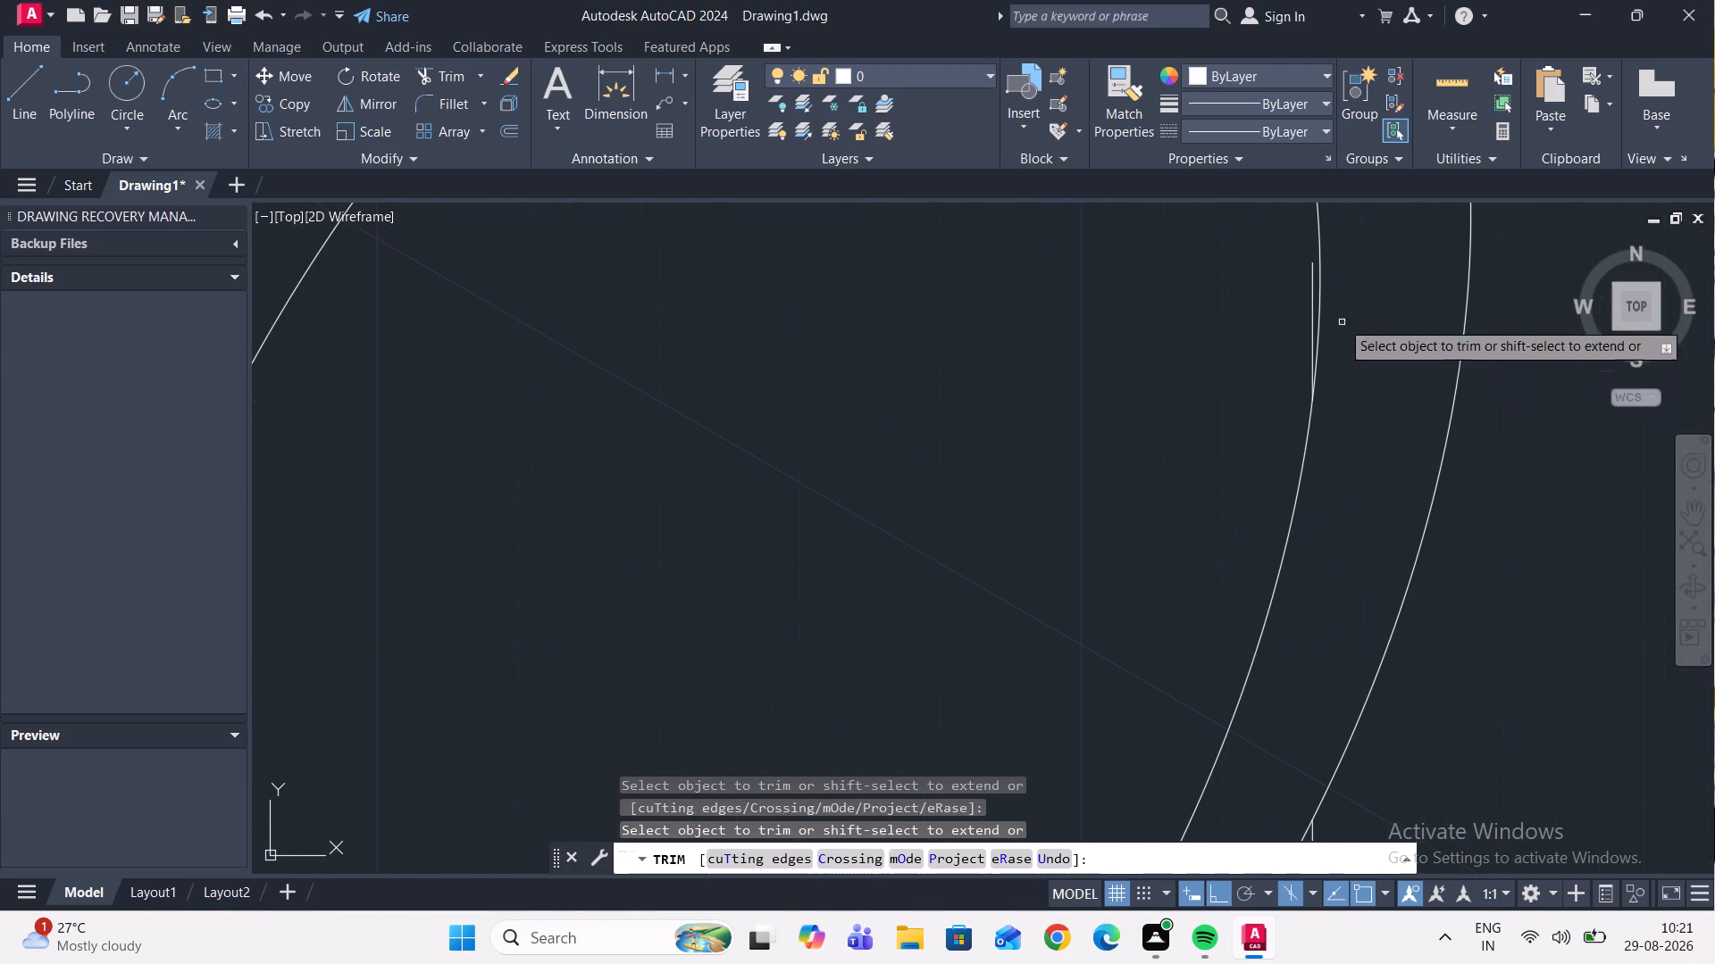
{"action": "left_click", "coordinate": [1310, 306]}
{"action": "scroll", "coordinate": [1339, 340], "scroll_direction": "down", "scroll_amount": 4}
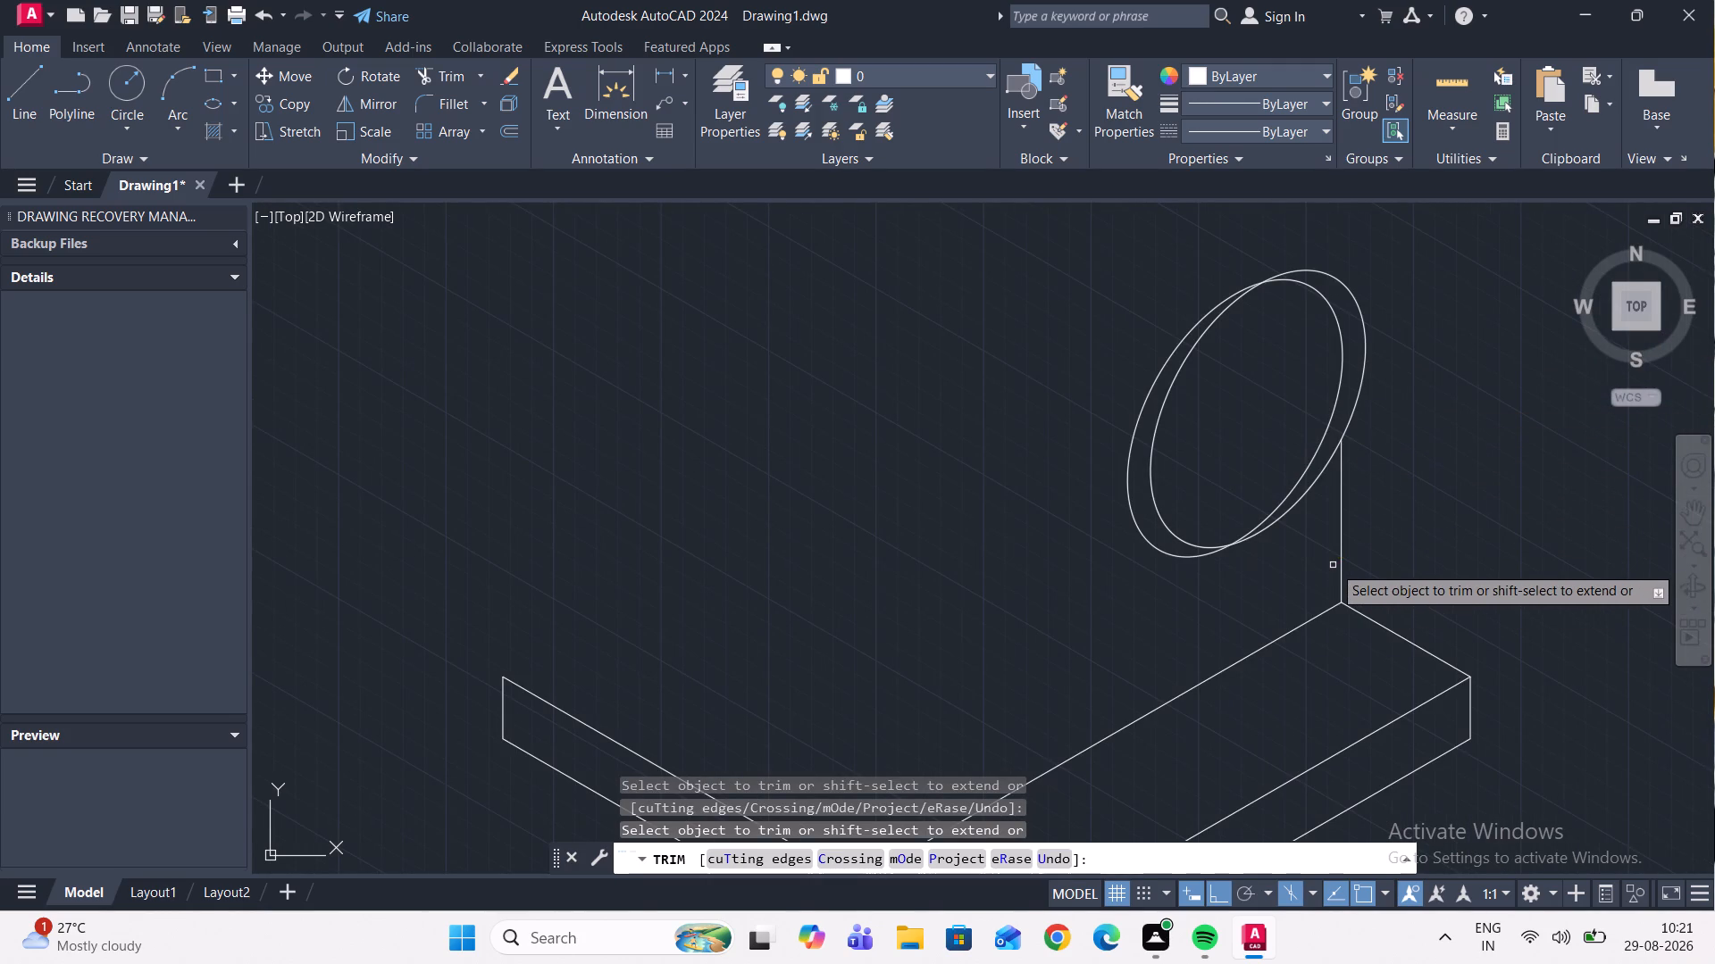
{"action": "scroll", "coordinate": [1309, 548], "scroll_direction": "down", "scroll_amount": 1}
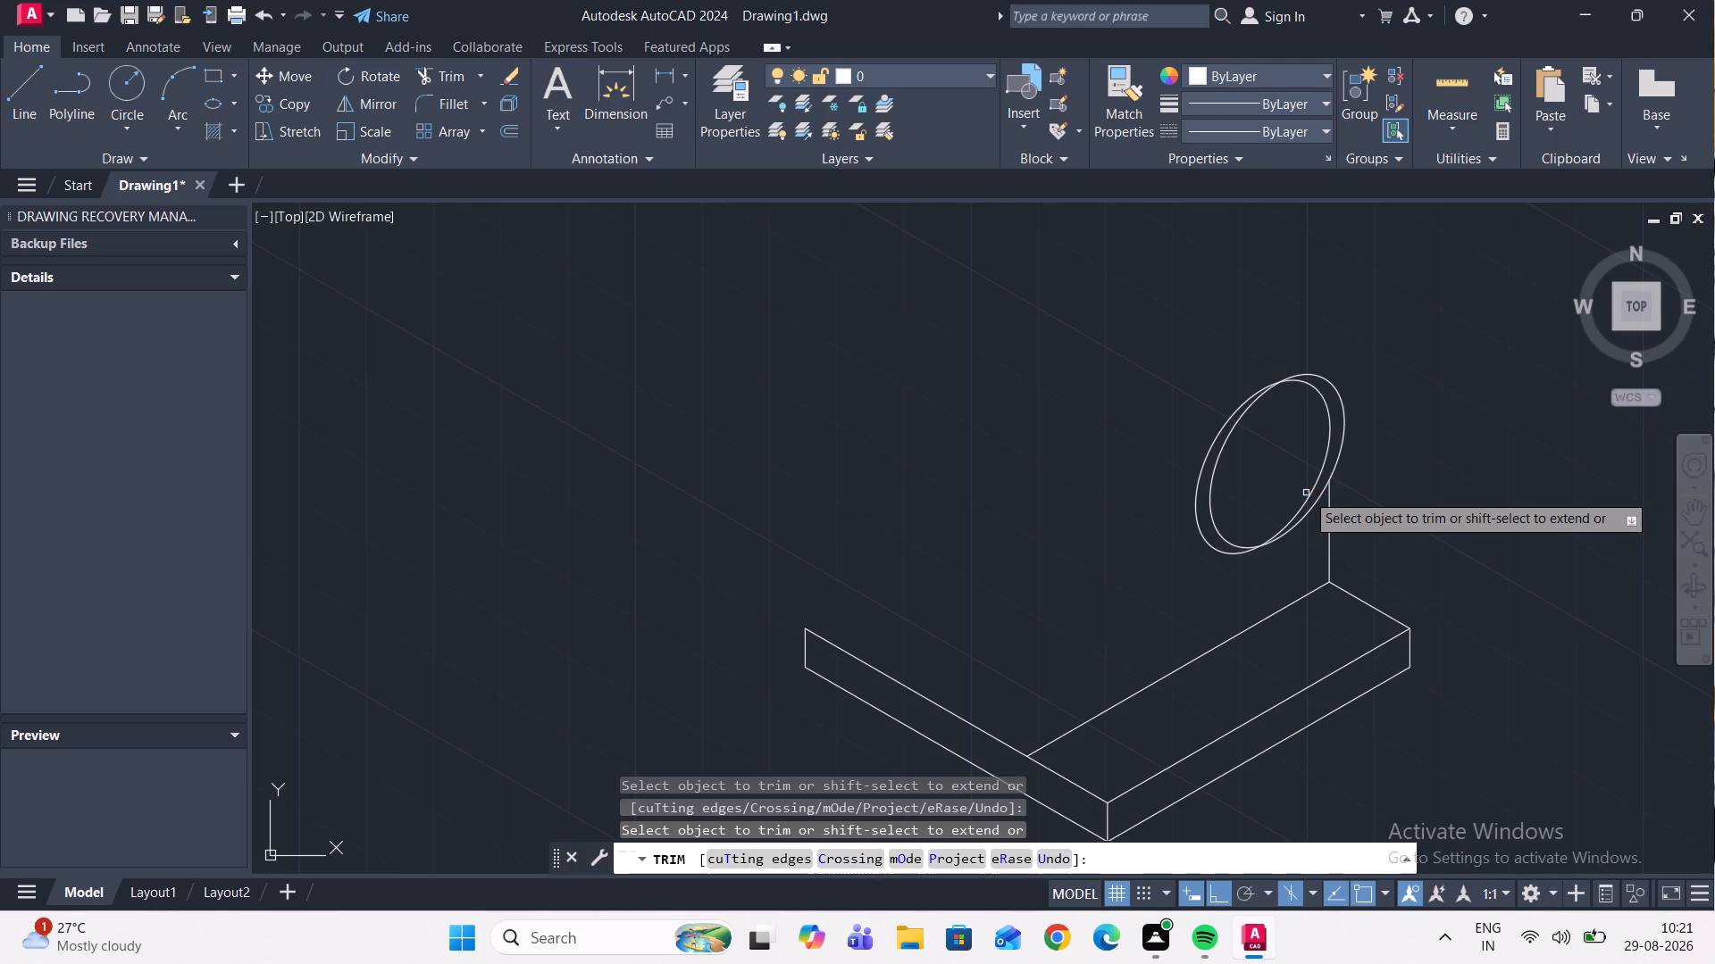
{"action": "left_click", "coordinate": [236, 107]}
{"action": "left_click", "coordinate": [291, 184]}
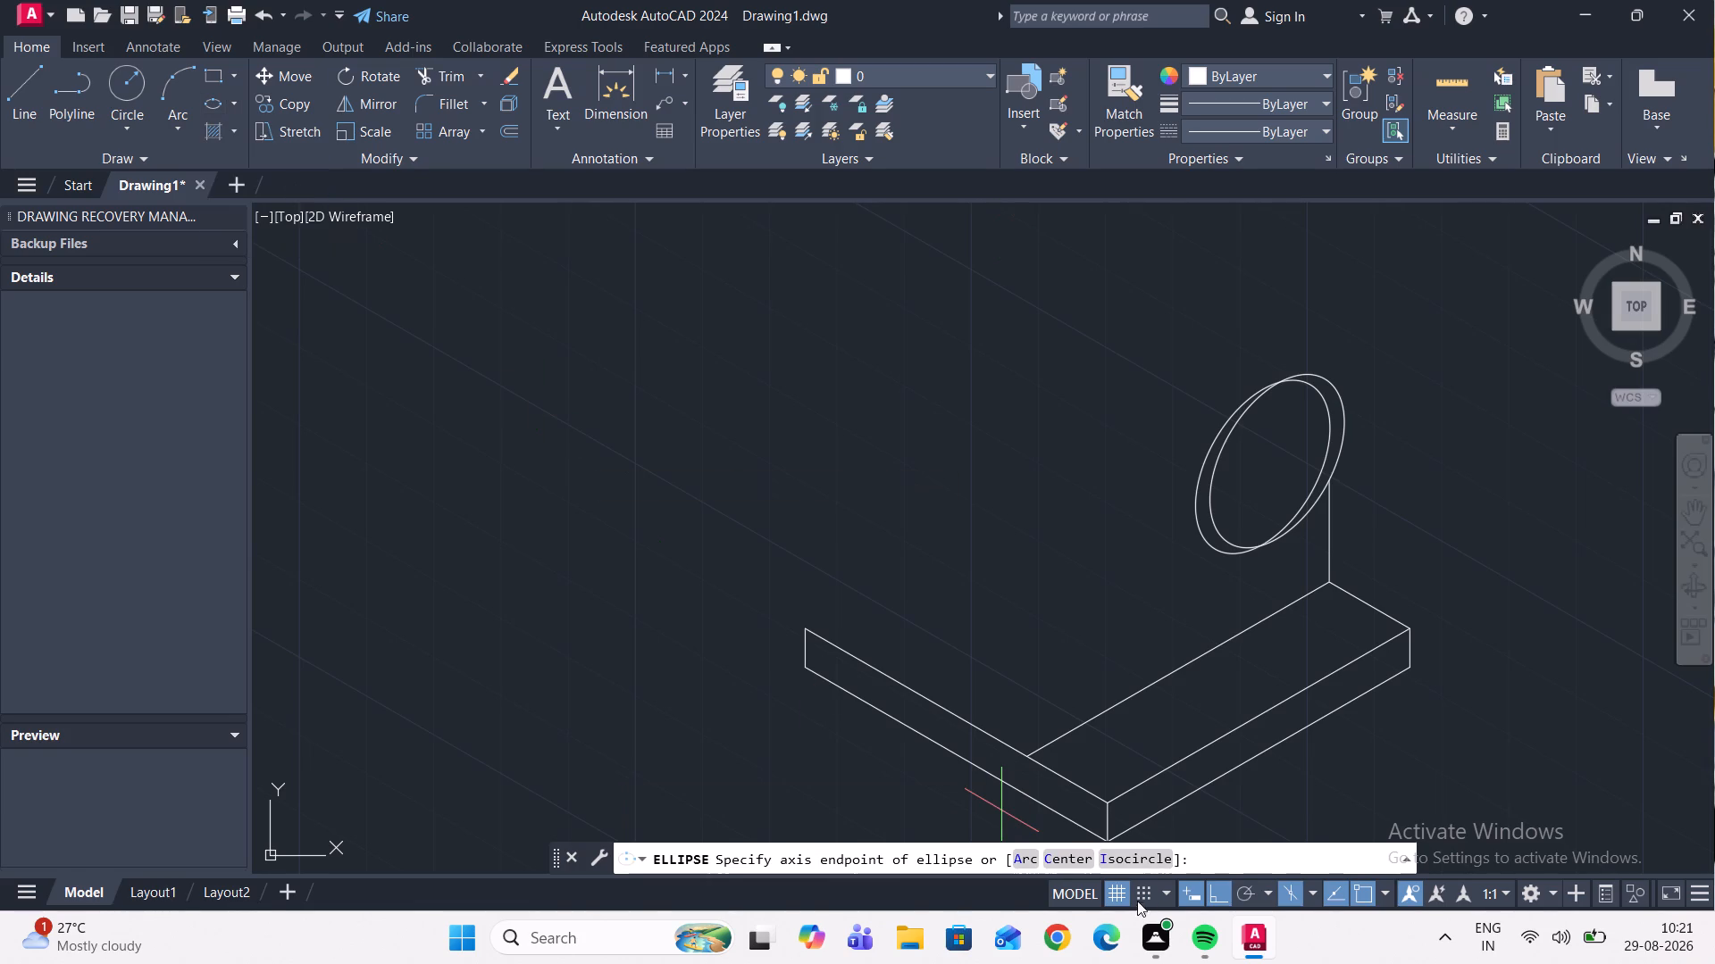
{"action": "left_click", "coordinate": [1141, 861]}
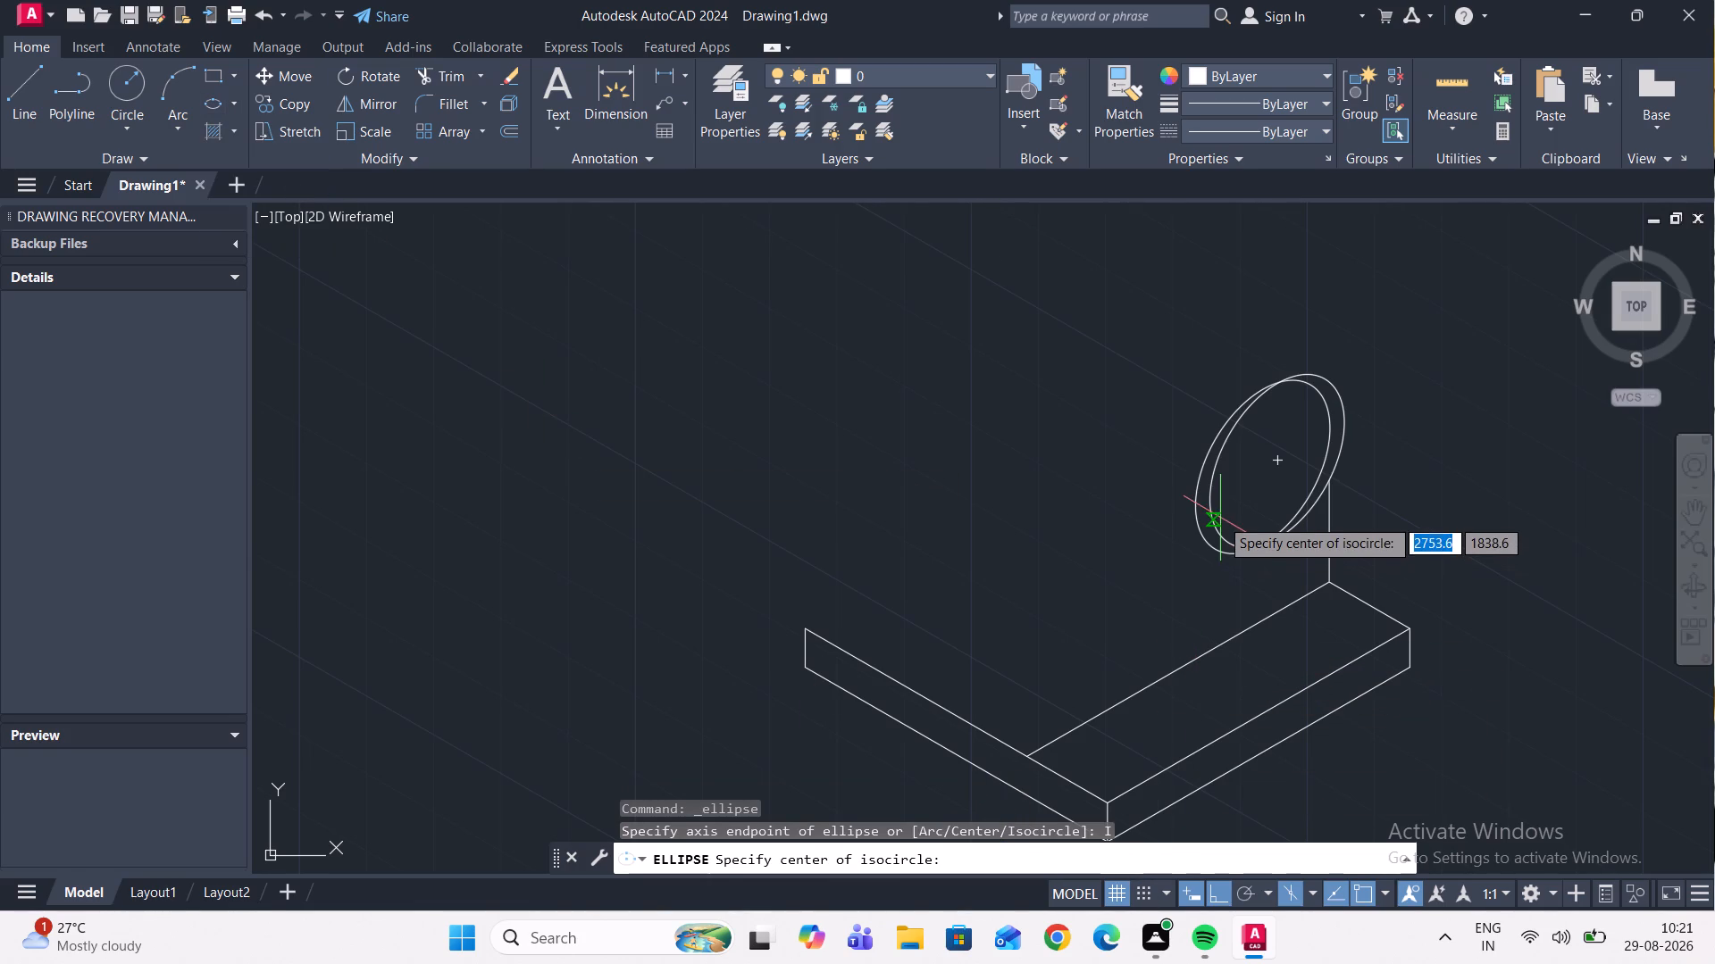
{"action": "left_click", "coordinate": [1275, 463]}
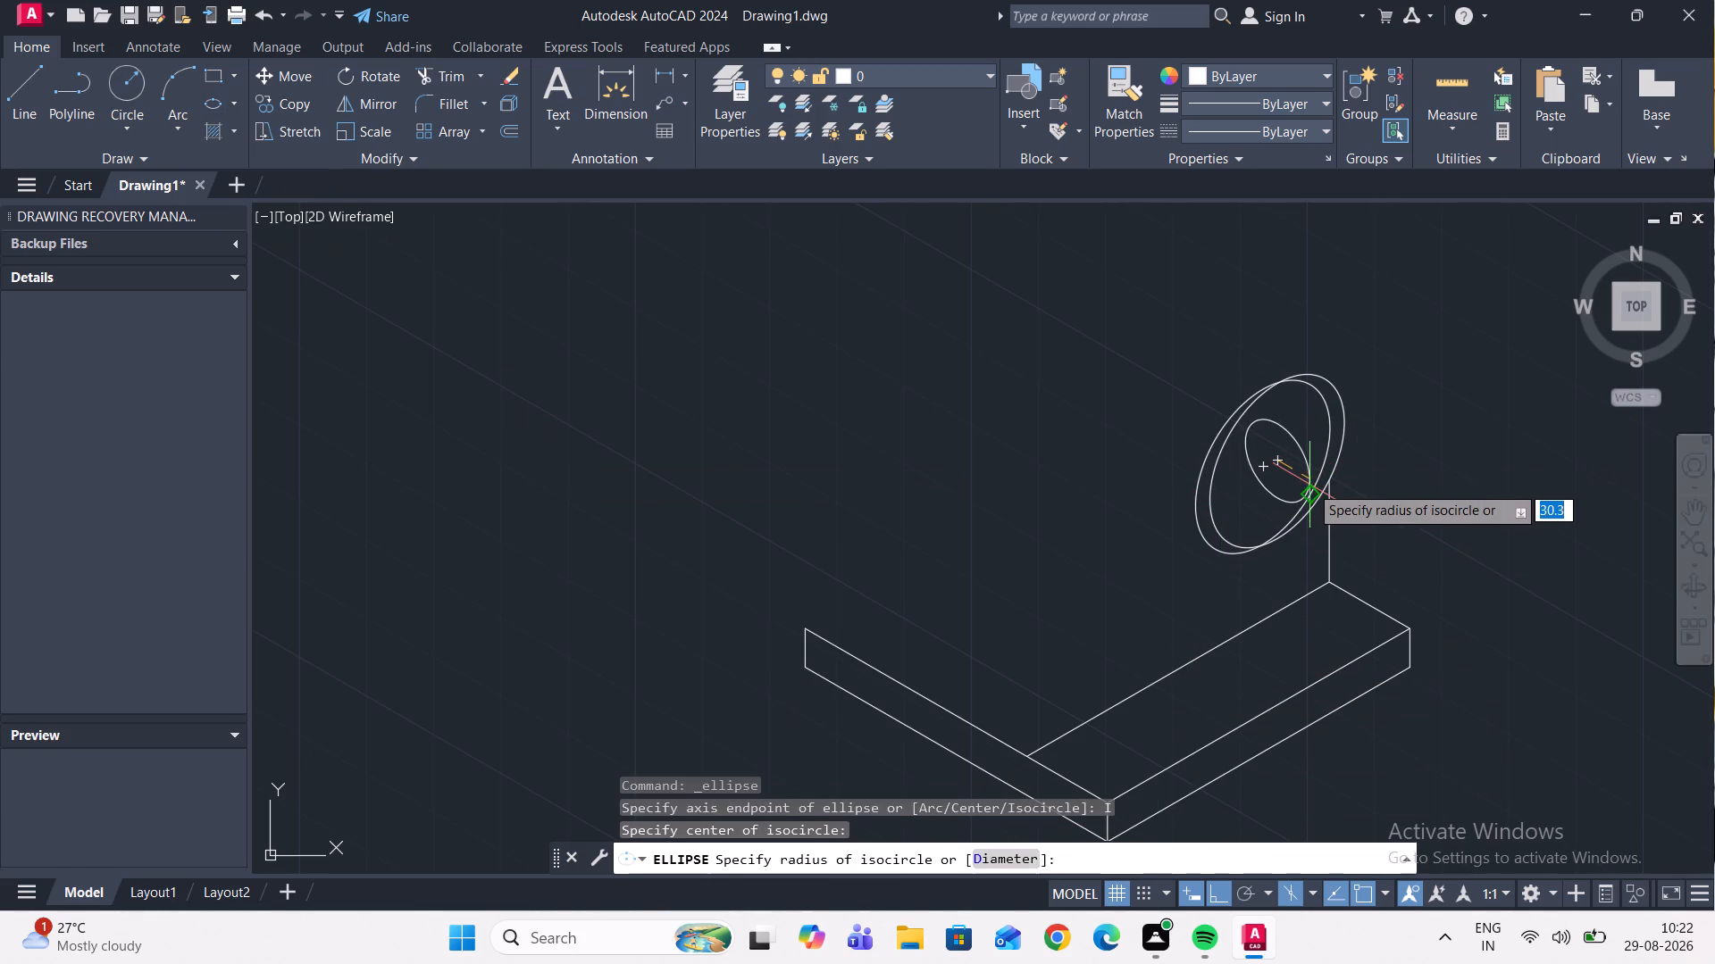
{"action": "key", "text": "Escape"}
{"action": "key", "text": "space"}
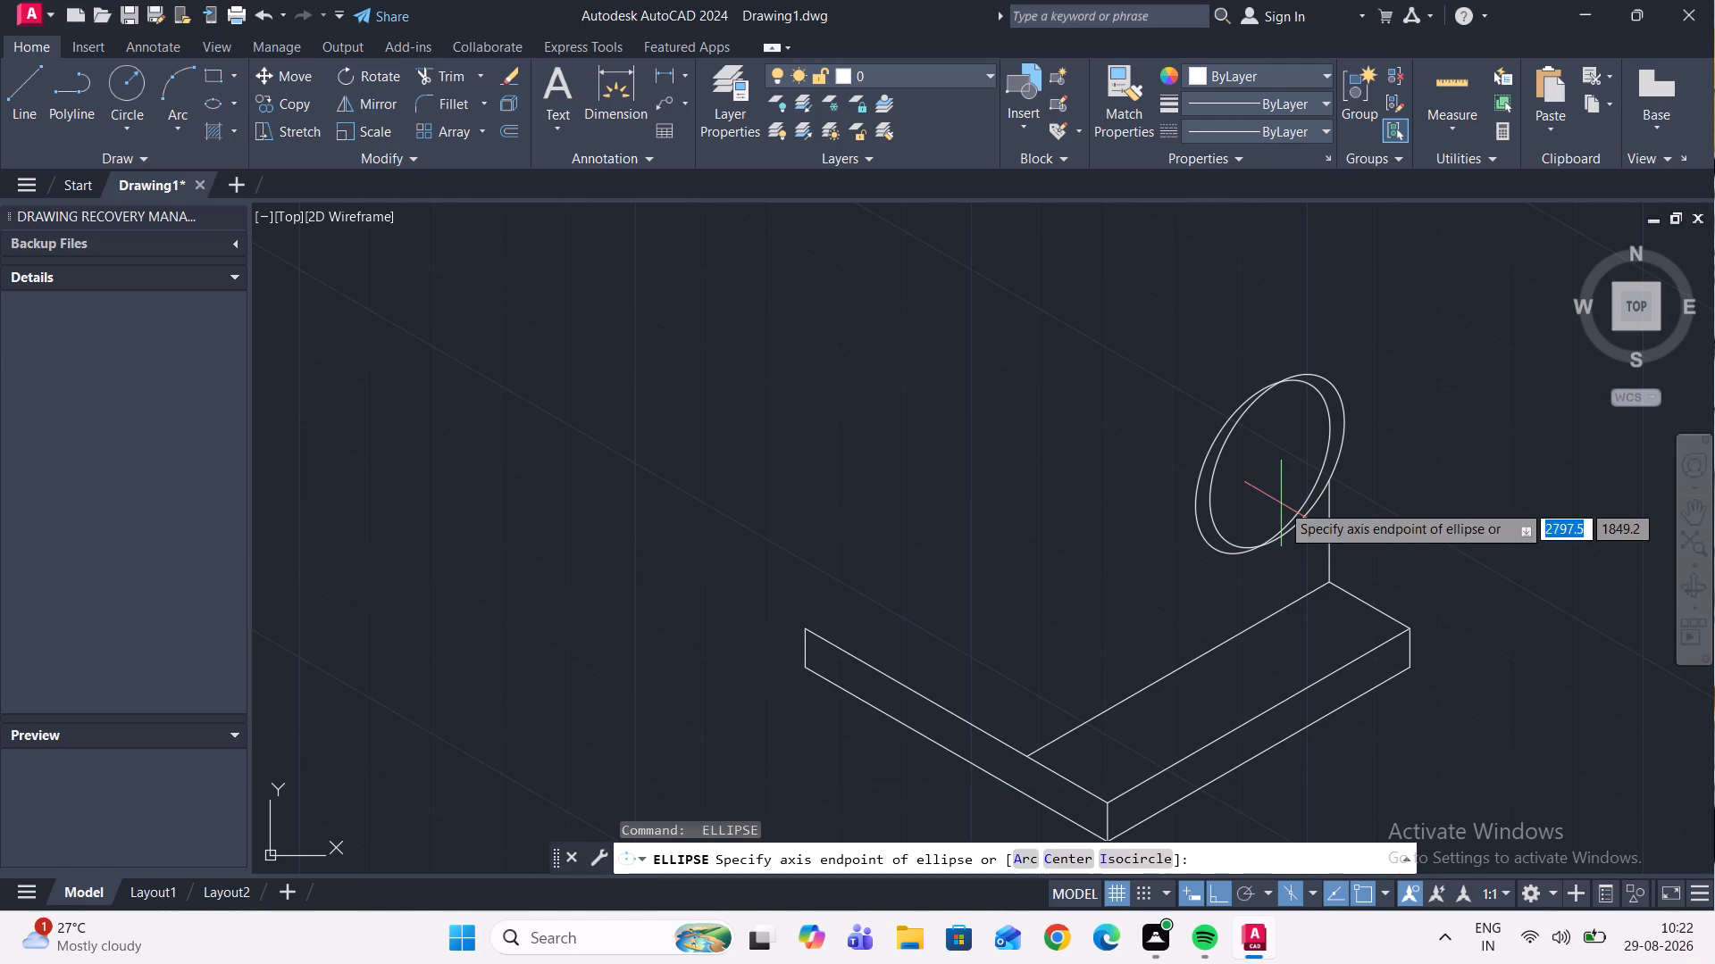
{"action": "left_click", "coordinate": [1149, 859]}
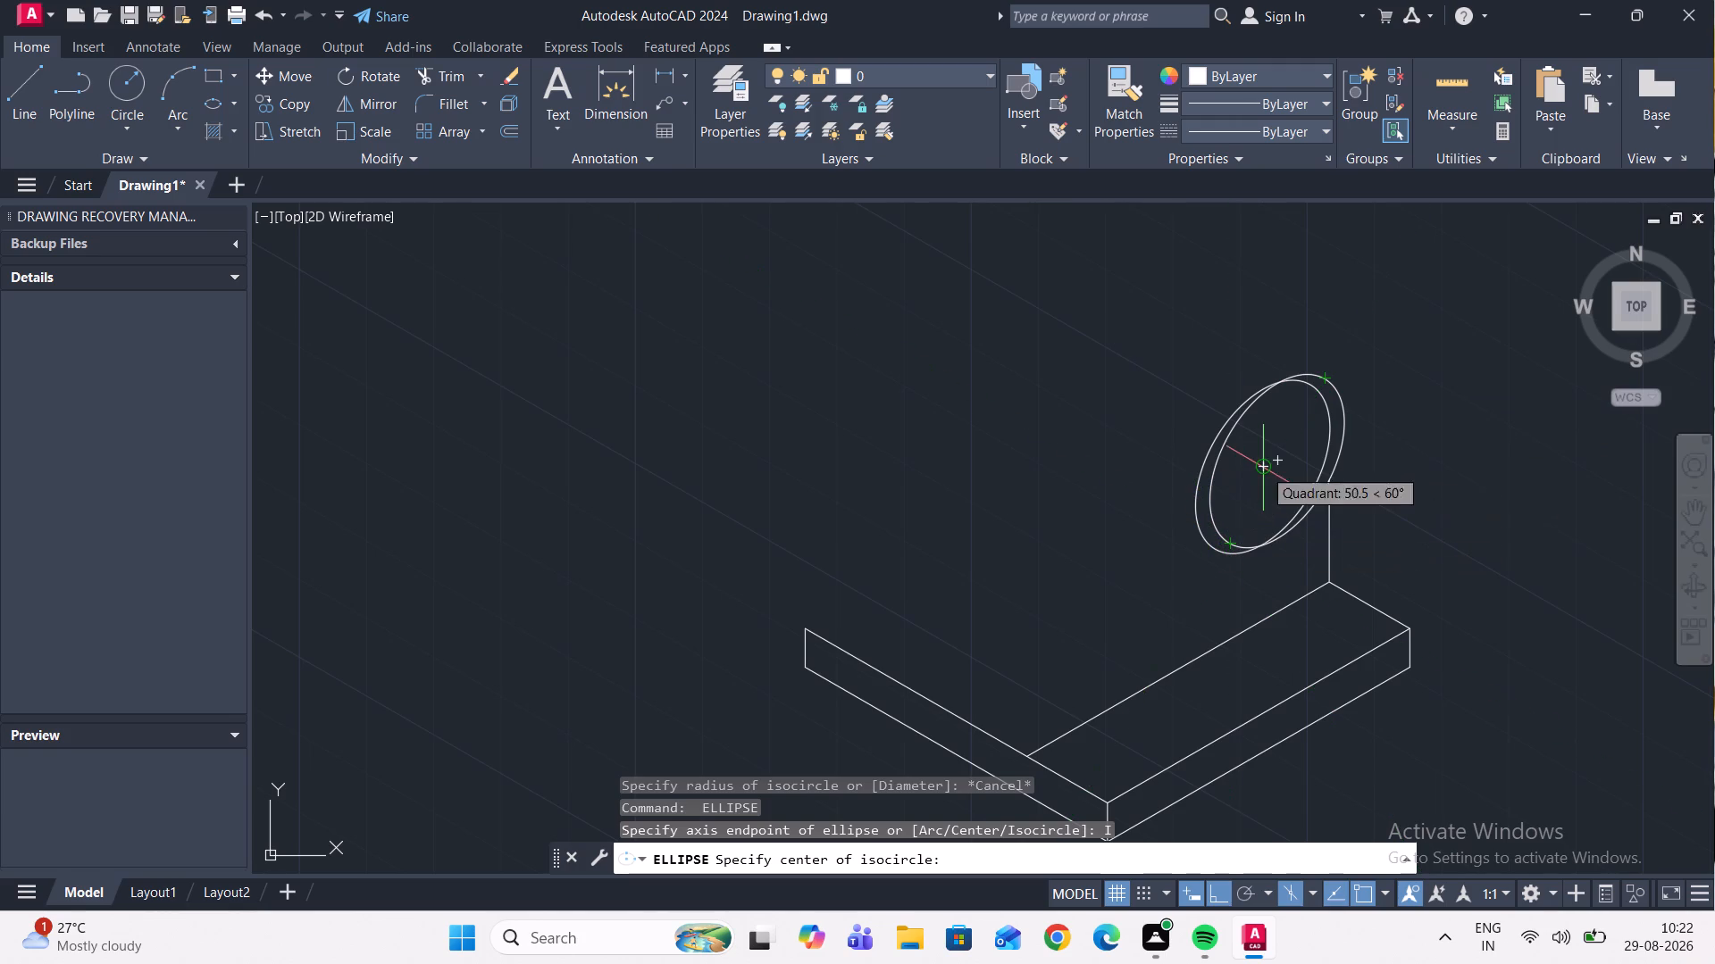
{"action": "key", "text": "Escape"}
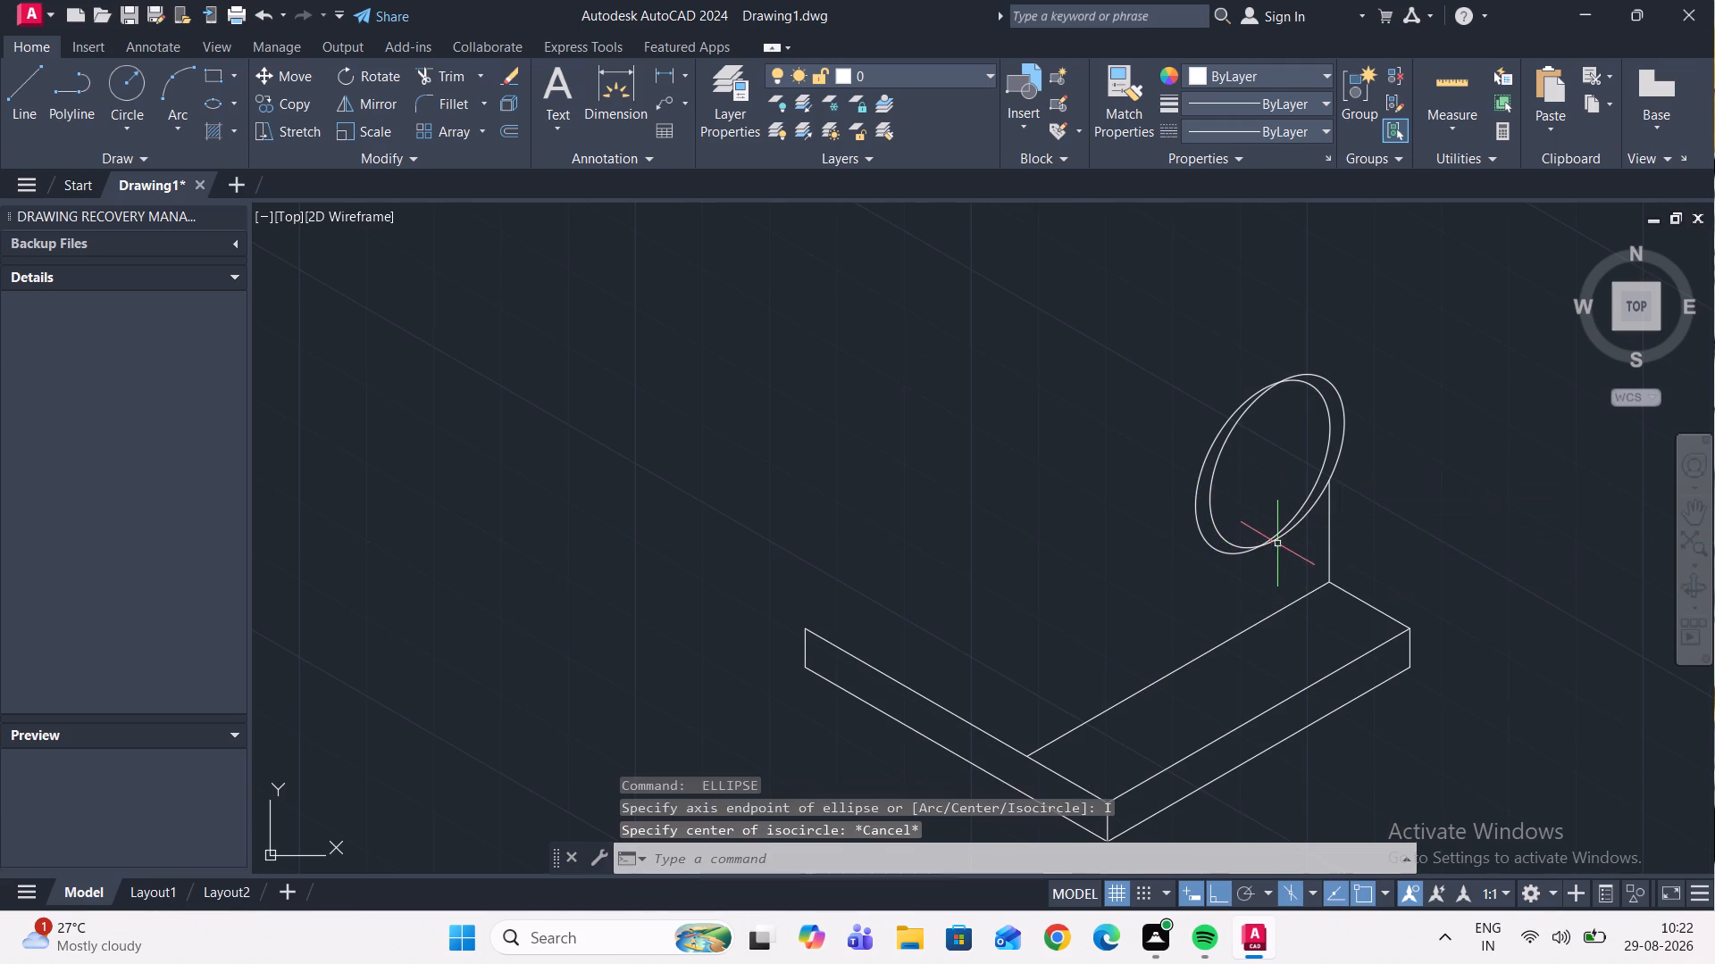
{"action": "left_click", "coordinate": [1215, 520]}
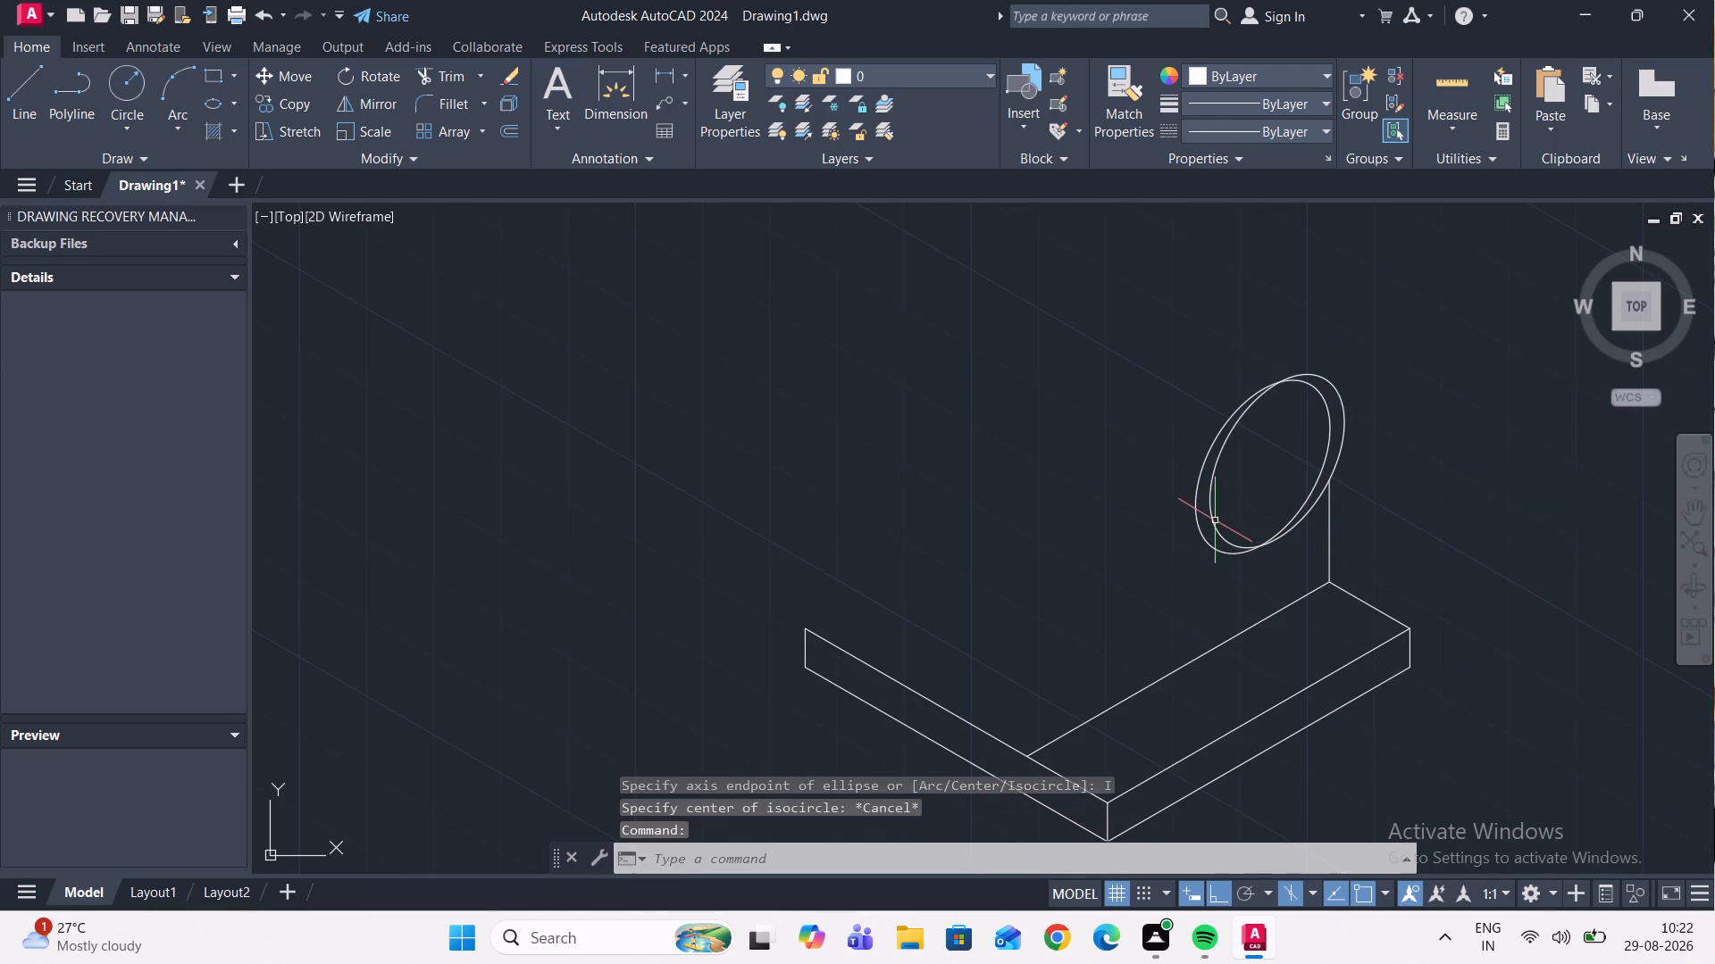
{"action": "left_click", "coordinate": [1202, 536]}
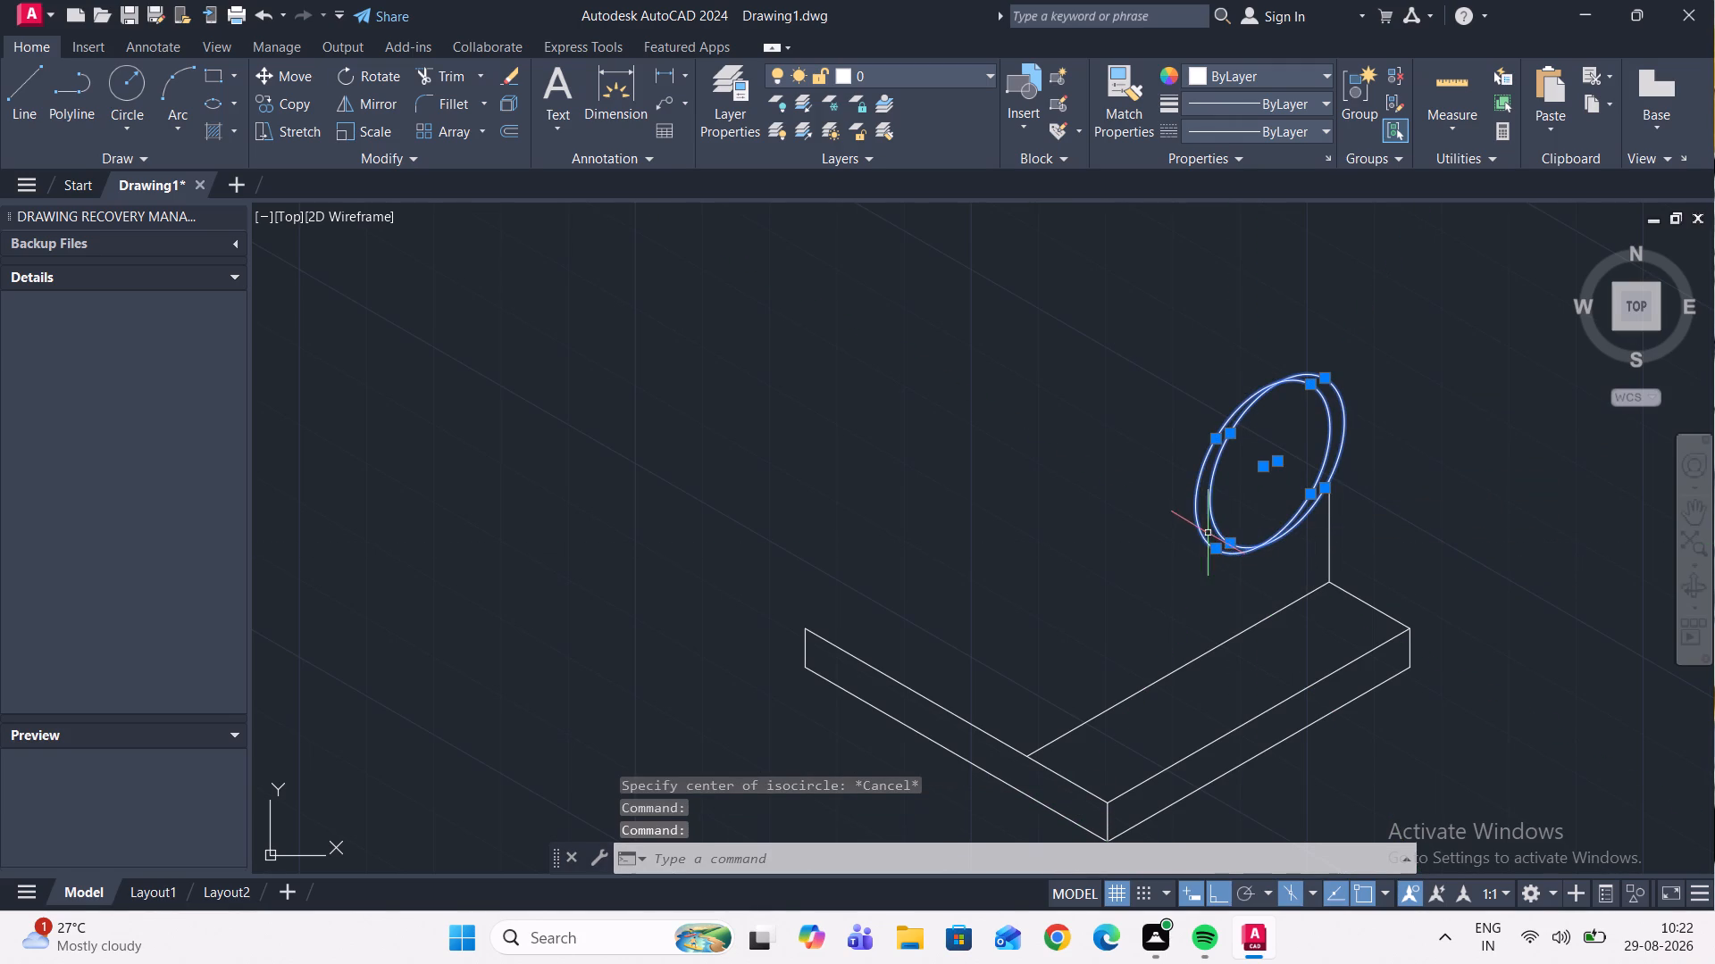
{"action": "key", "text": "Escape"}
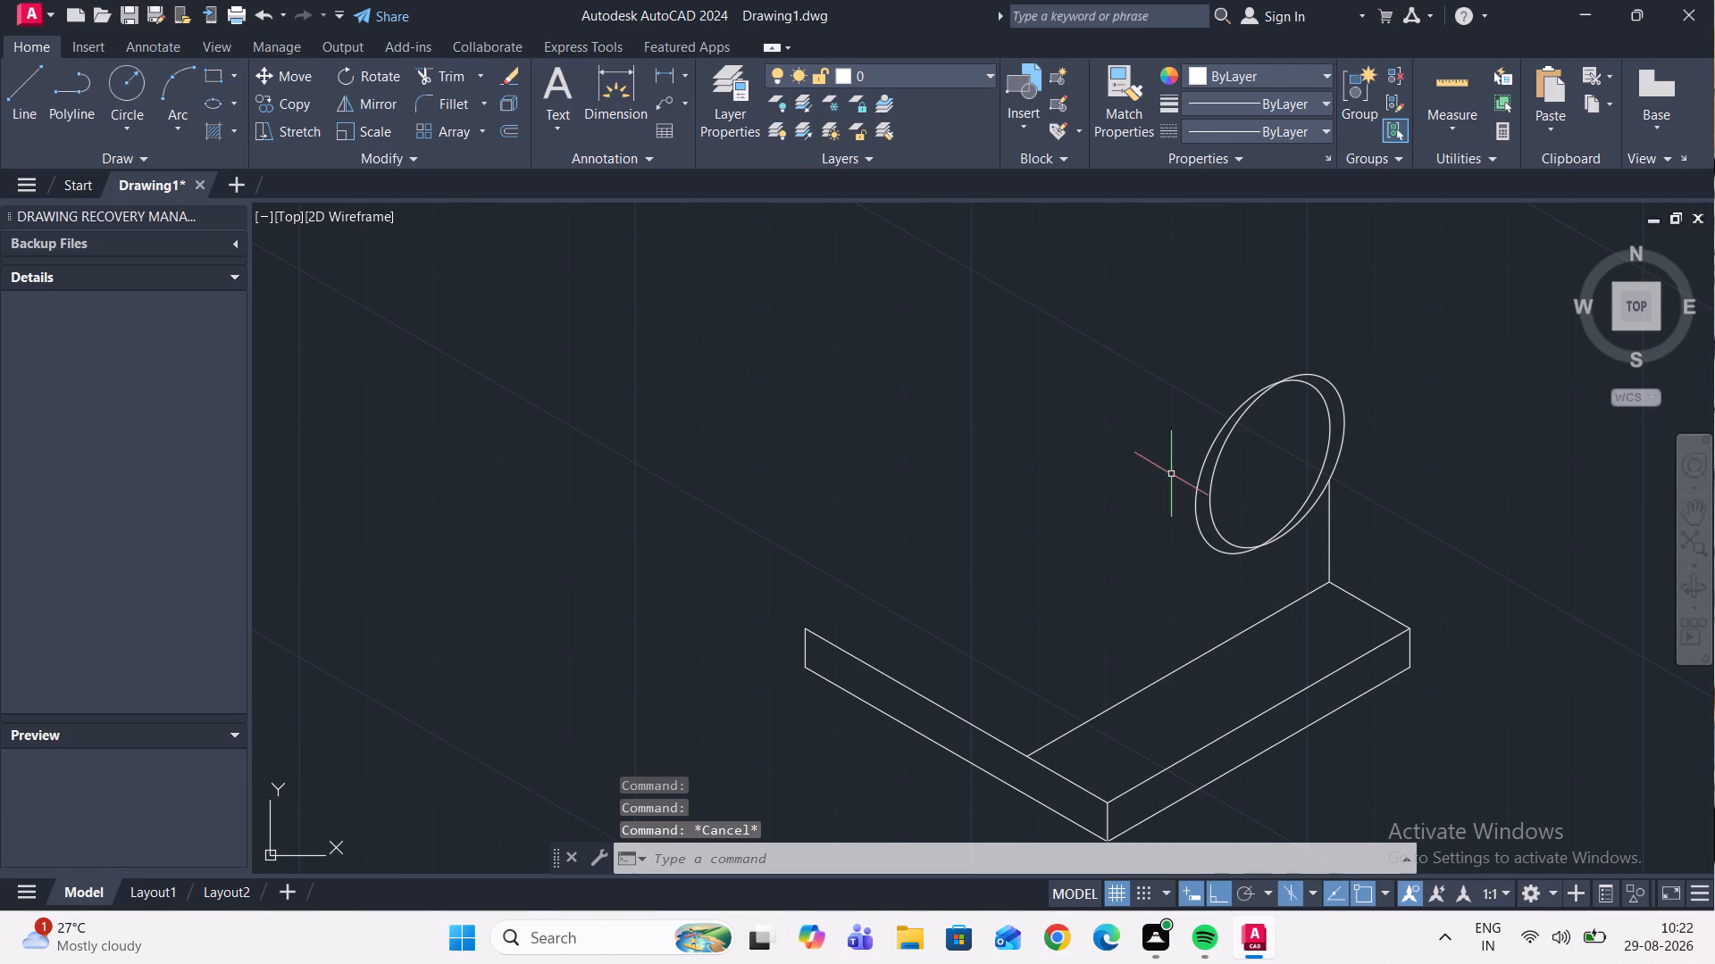
Draw a 25 mm radius isocircle on the right isoplane, centred on the front large isocircle nearer the vertical line.
{"action": "left_click", "coordinate": [233, 103]}
{"action": "left_click", "coordinate": [300, 187]}
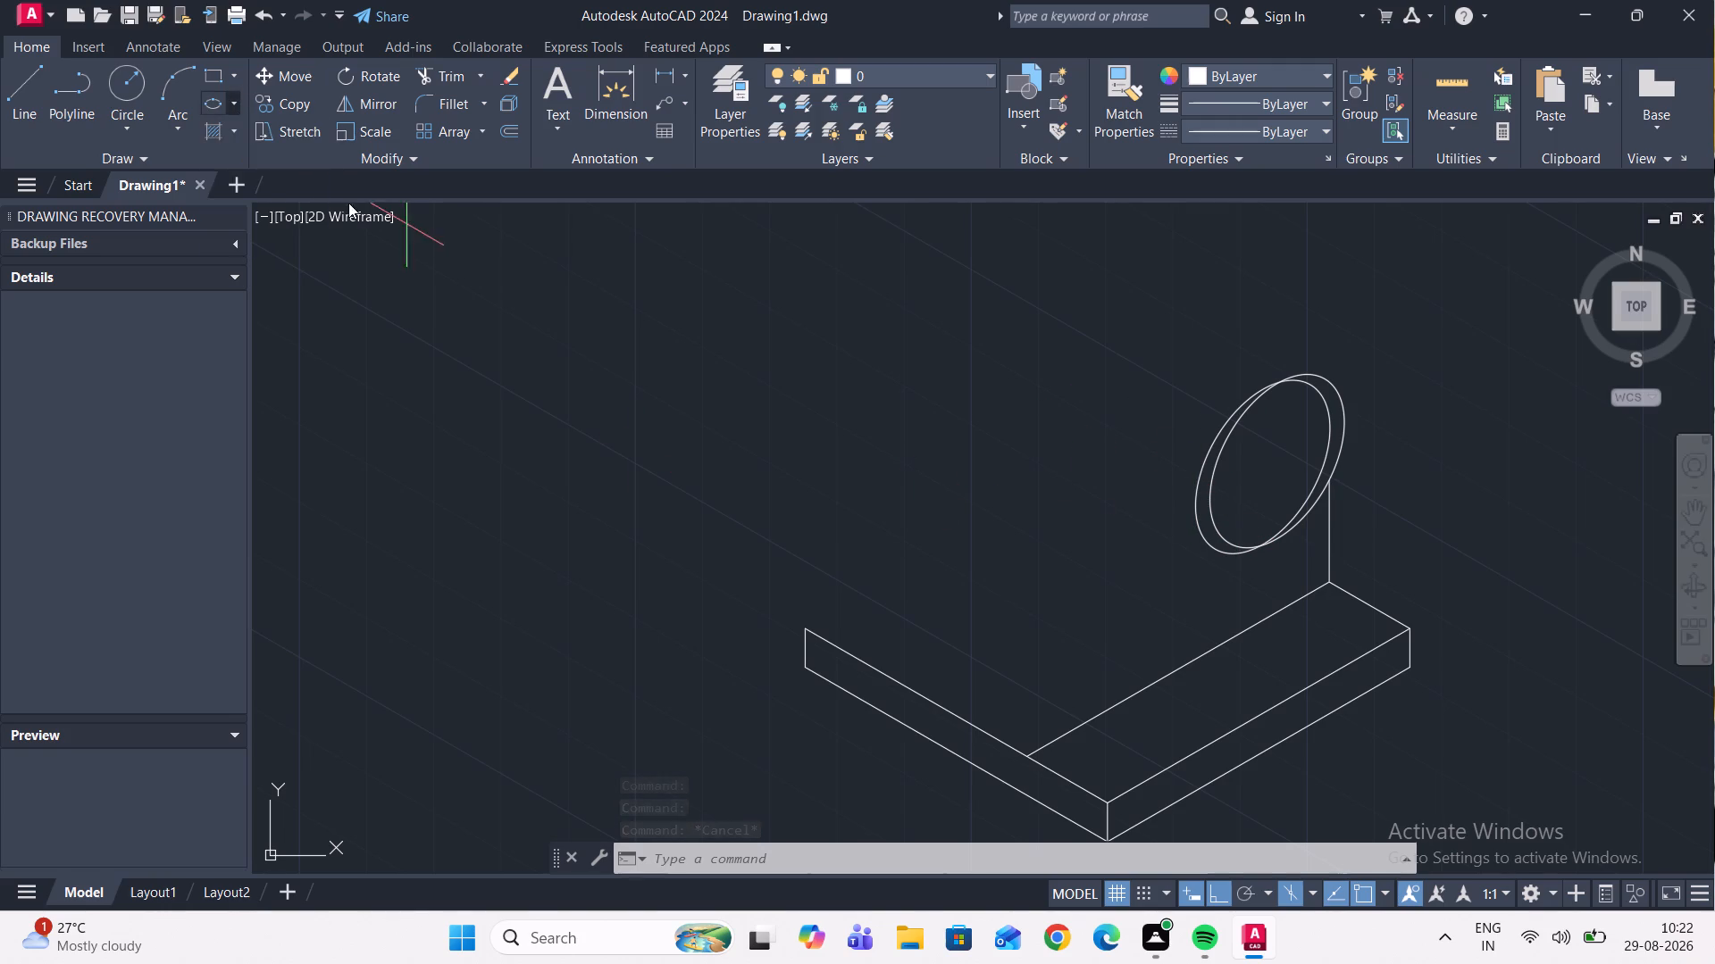
{"action": "left_click", "coordinate": [1145, 850]}
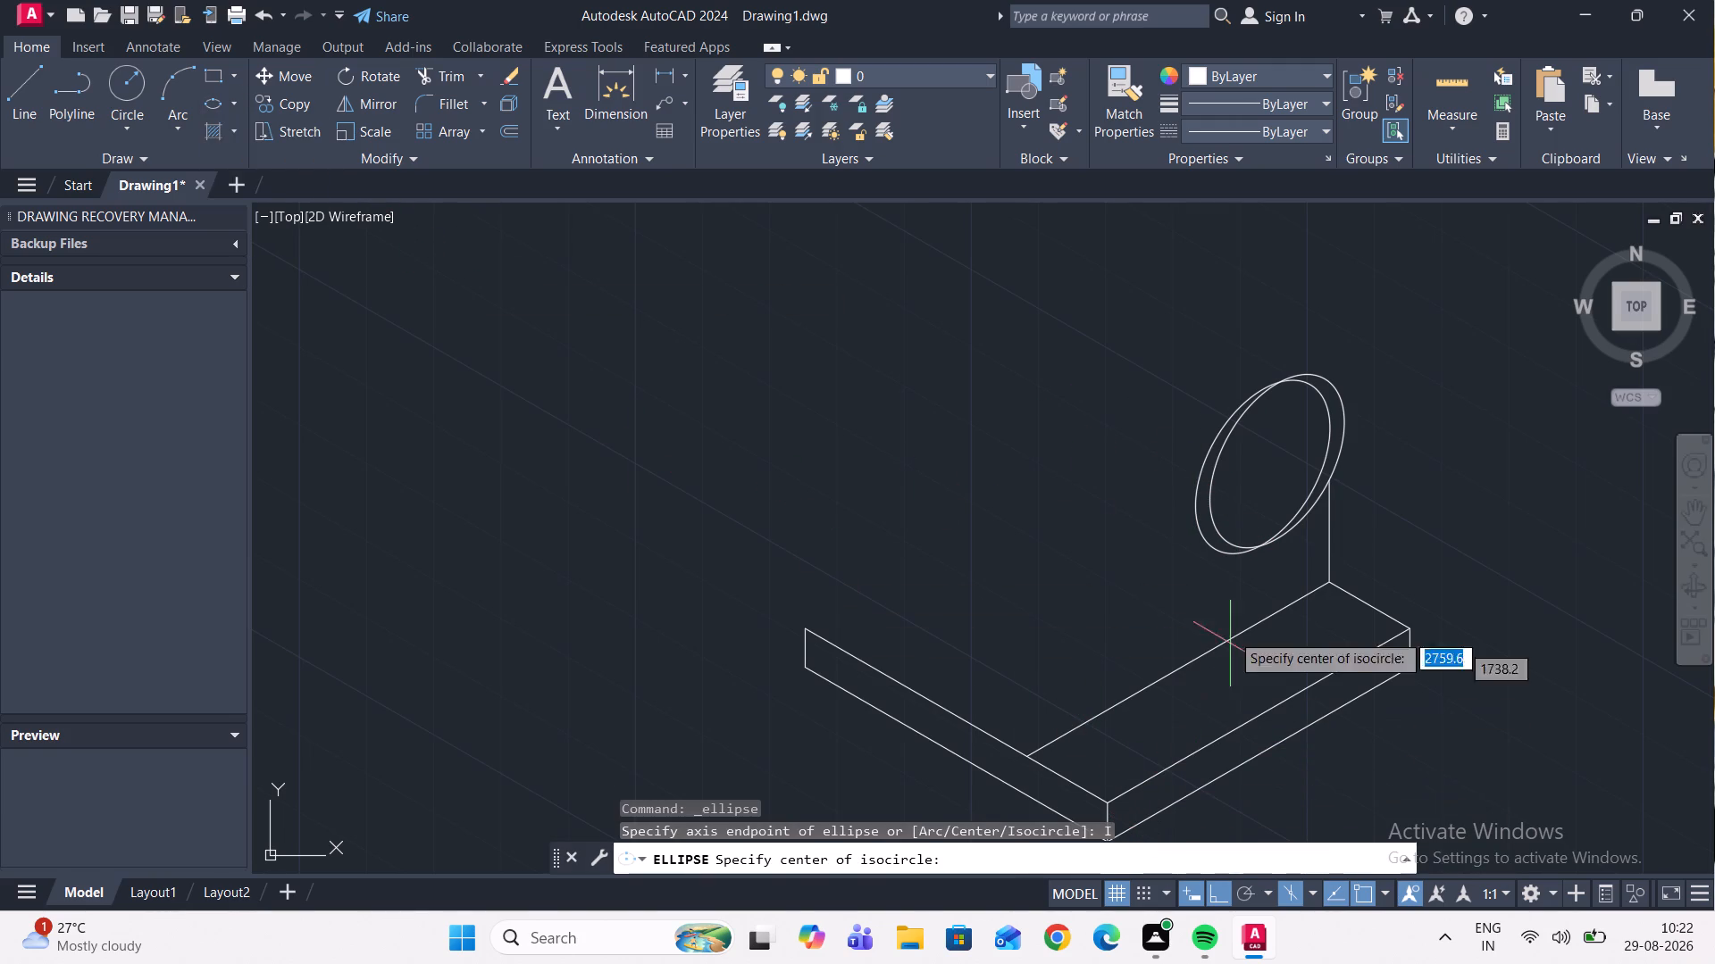
{"action": "left_click", "coordinate": [1279, 460]}
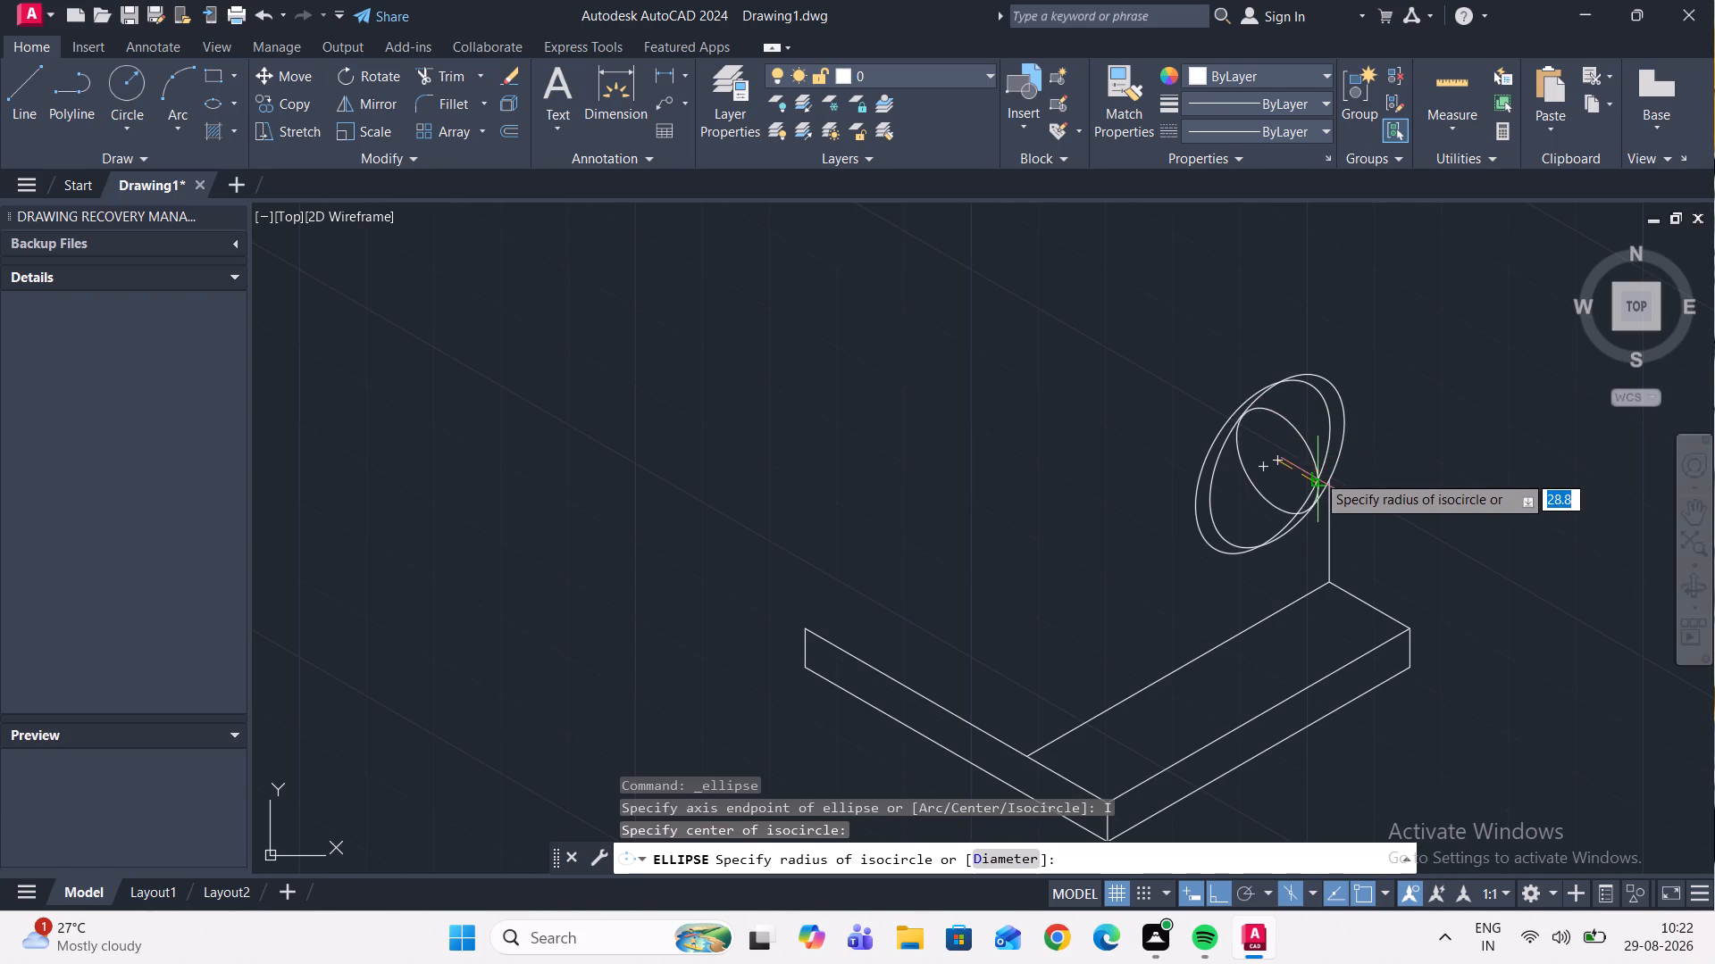
{"action": "key", "text": "F5"}
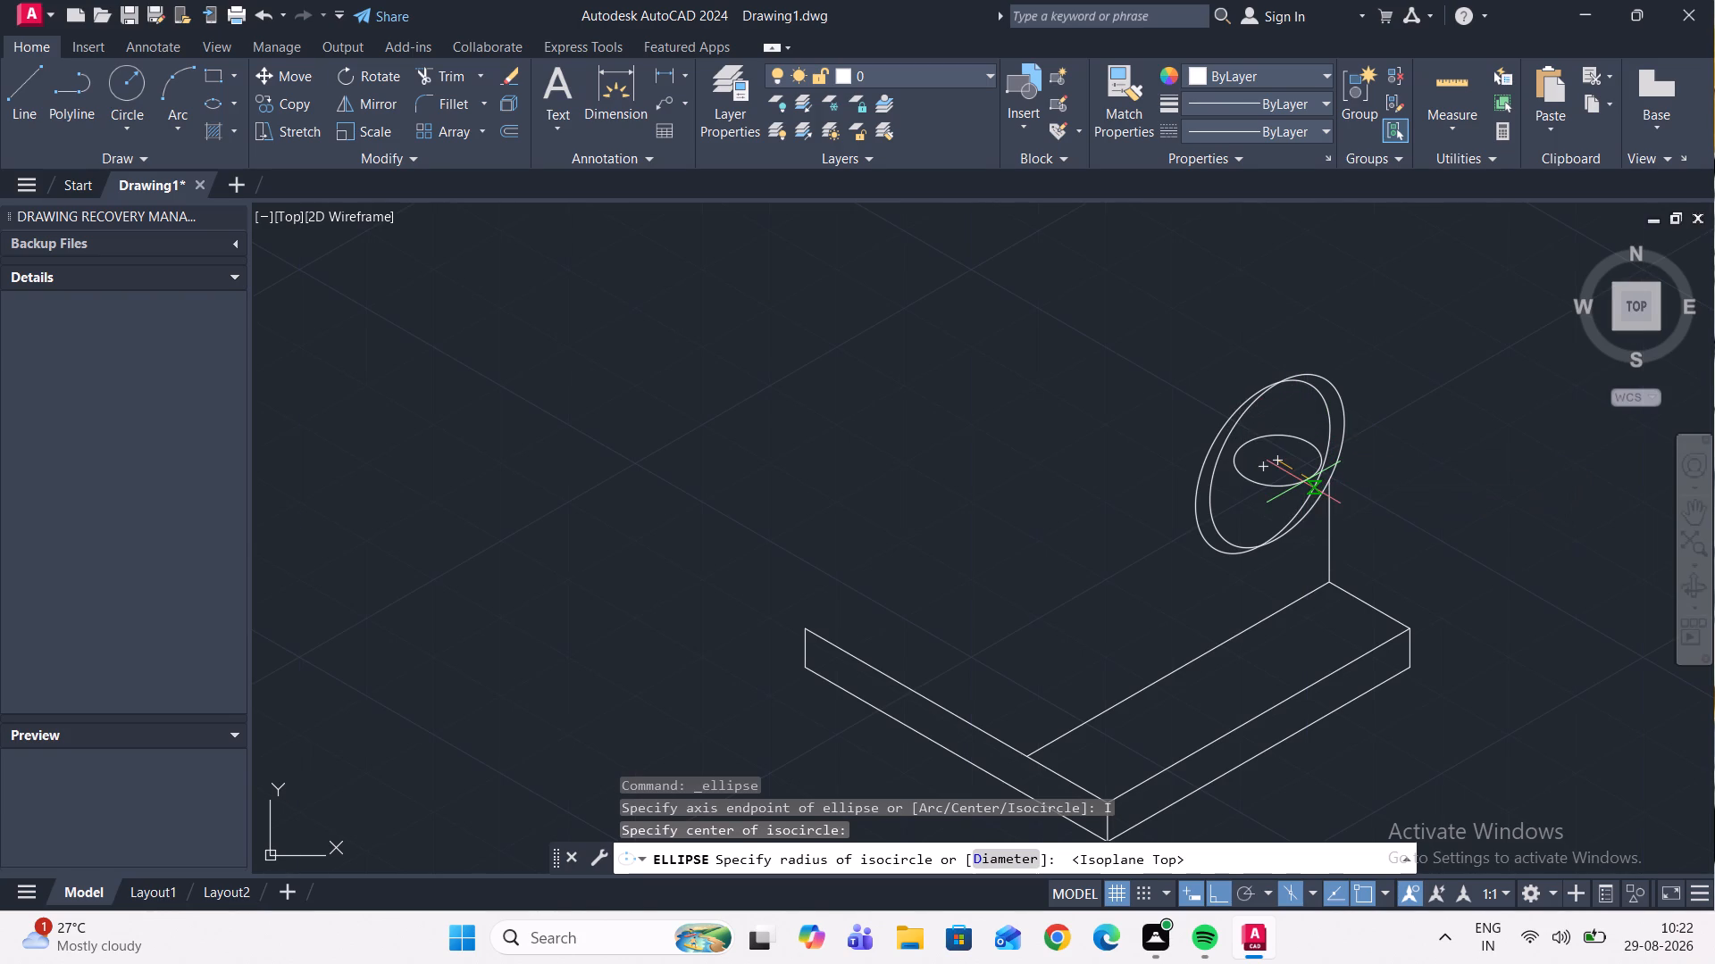
{"action": "key", "text": "F5"}
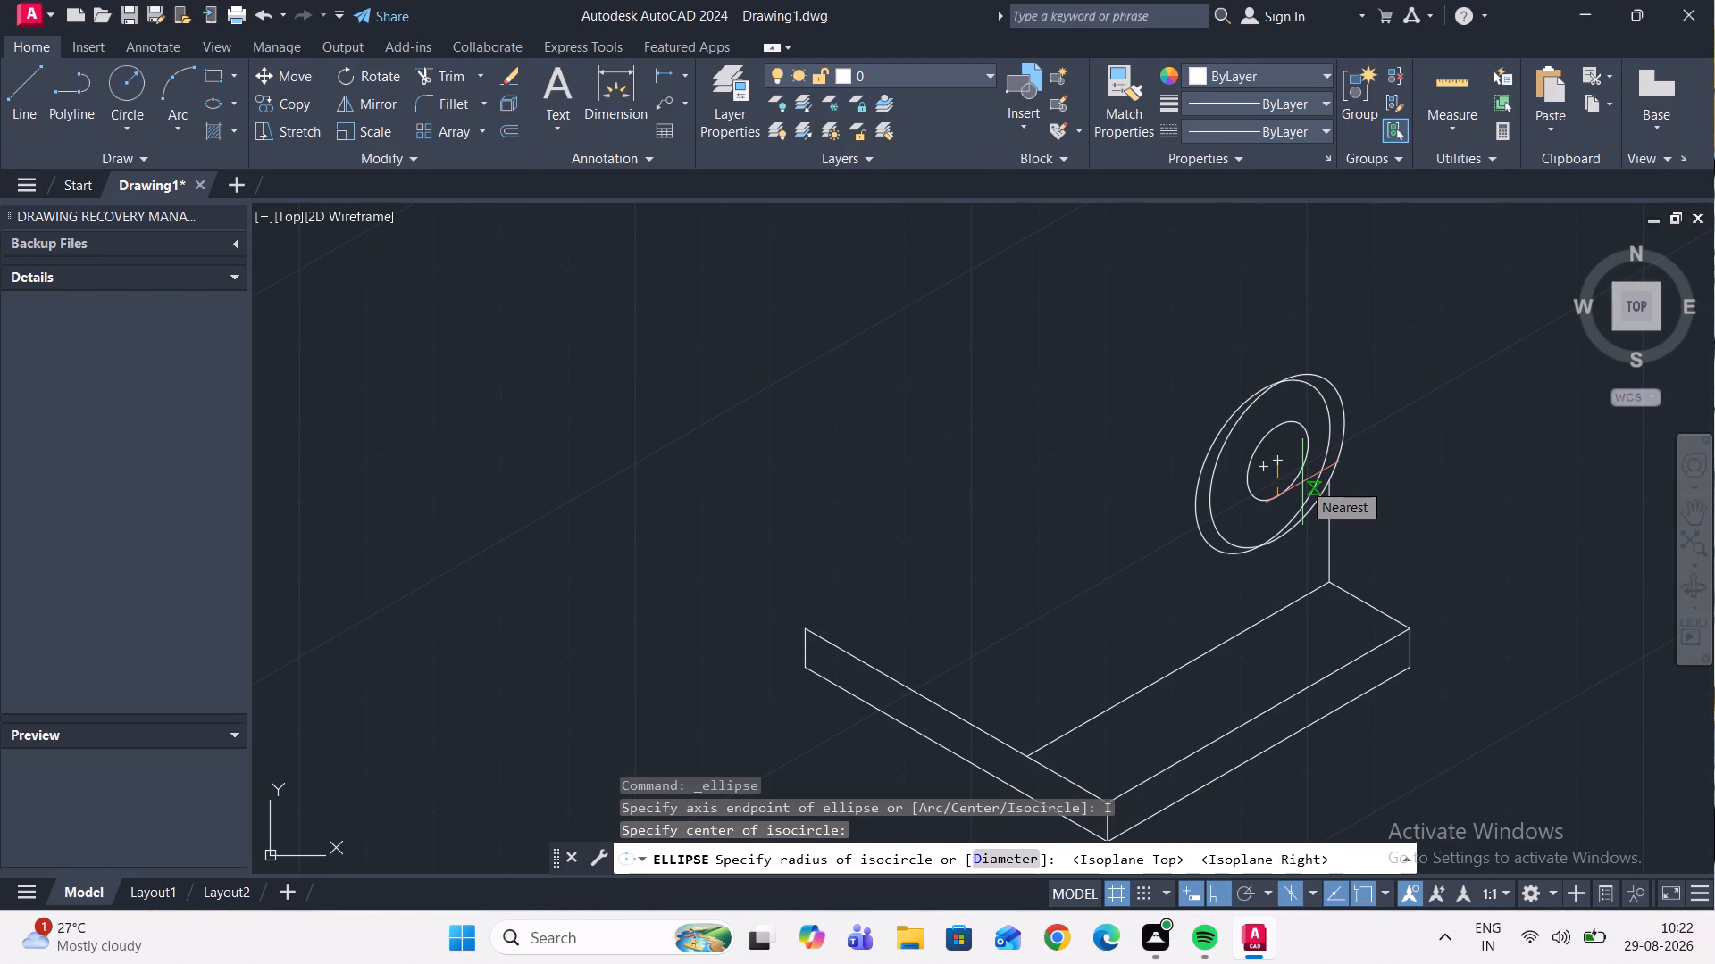
{"action": "type", "text": "25"}
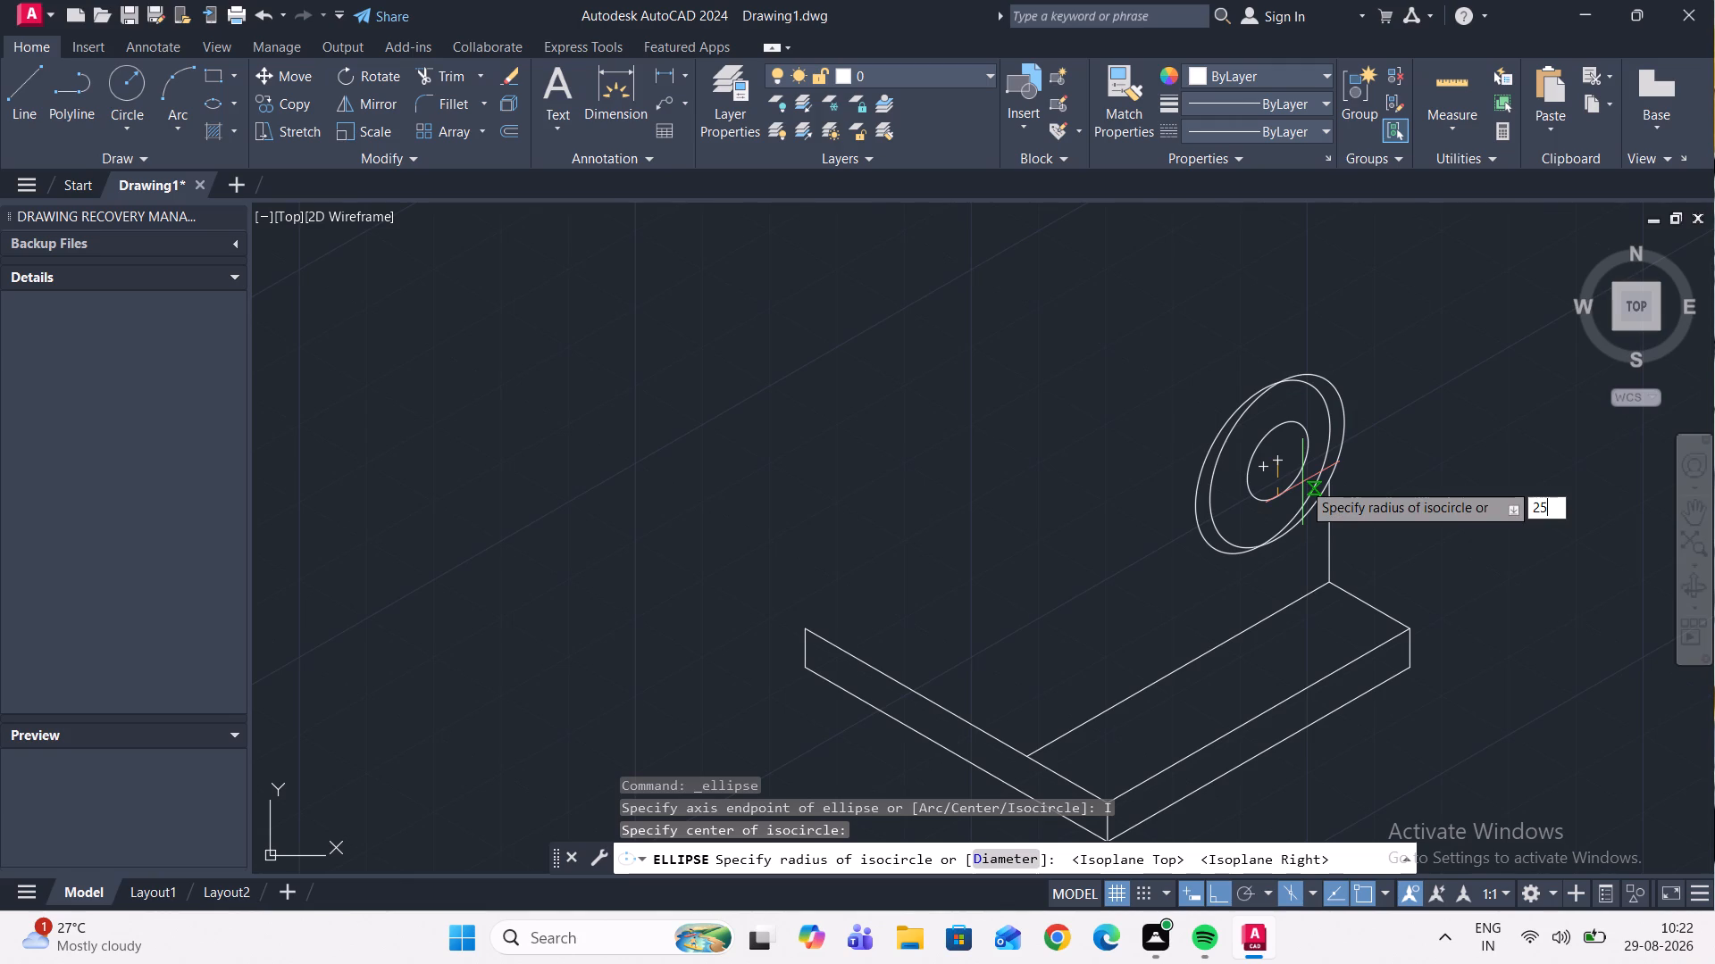
{"action": "key", "text": "Return"}
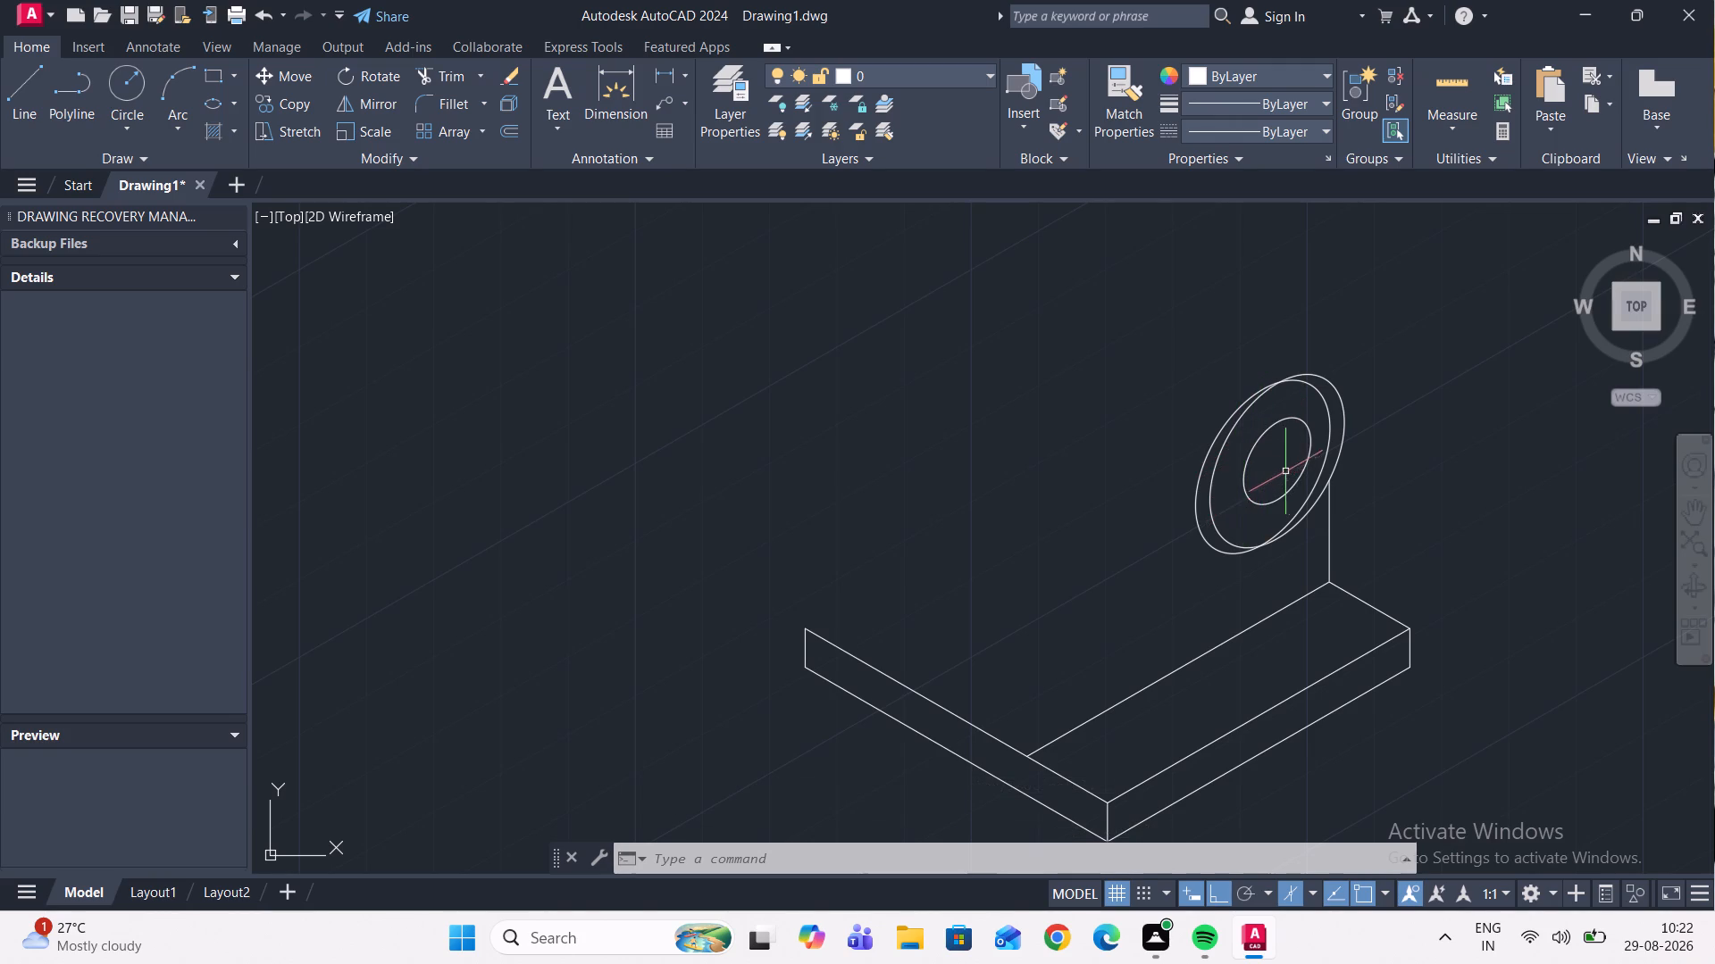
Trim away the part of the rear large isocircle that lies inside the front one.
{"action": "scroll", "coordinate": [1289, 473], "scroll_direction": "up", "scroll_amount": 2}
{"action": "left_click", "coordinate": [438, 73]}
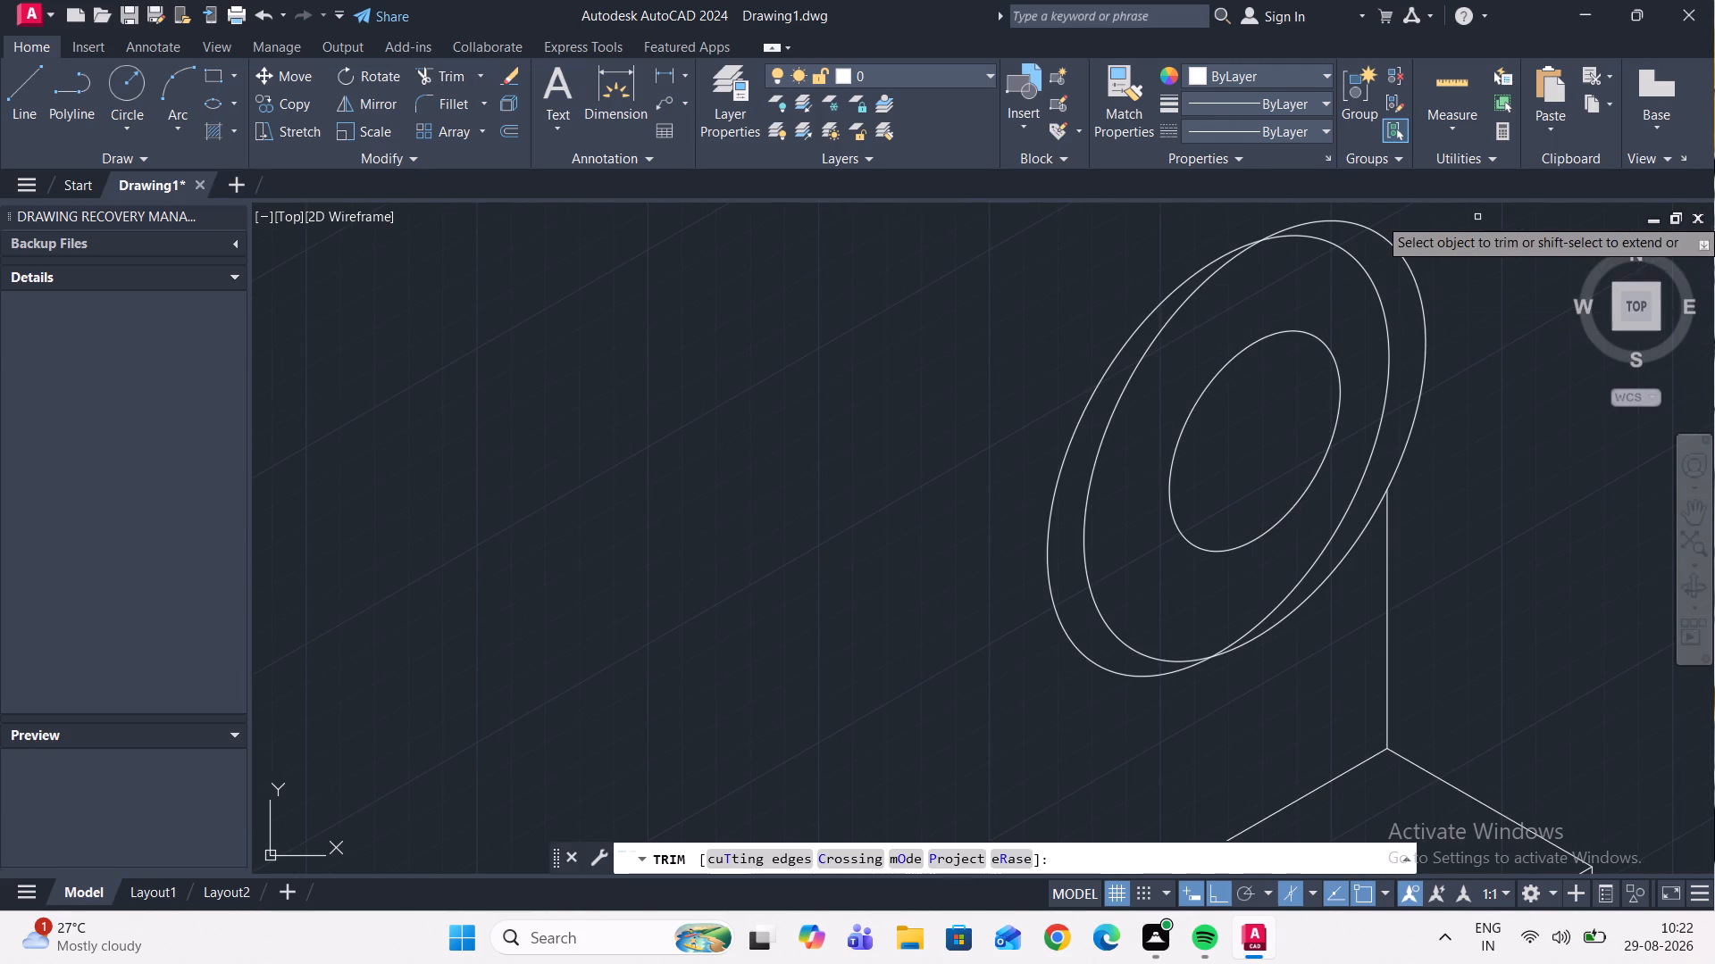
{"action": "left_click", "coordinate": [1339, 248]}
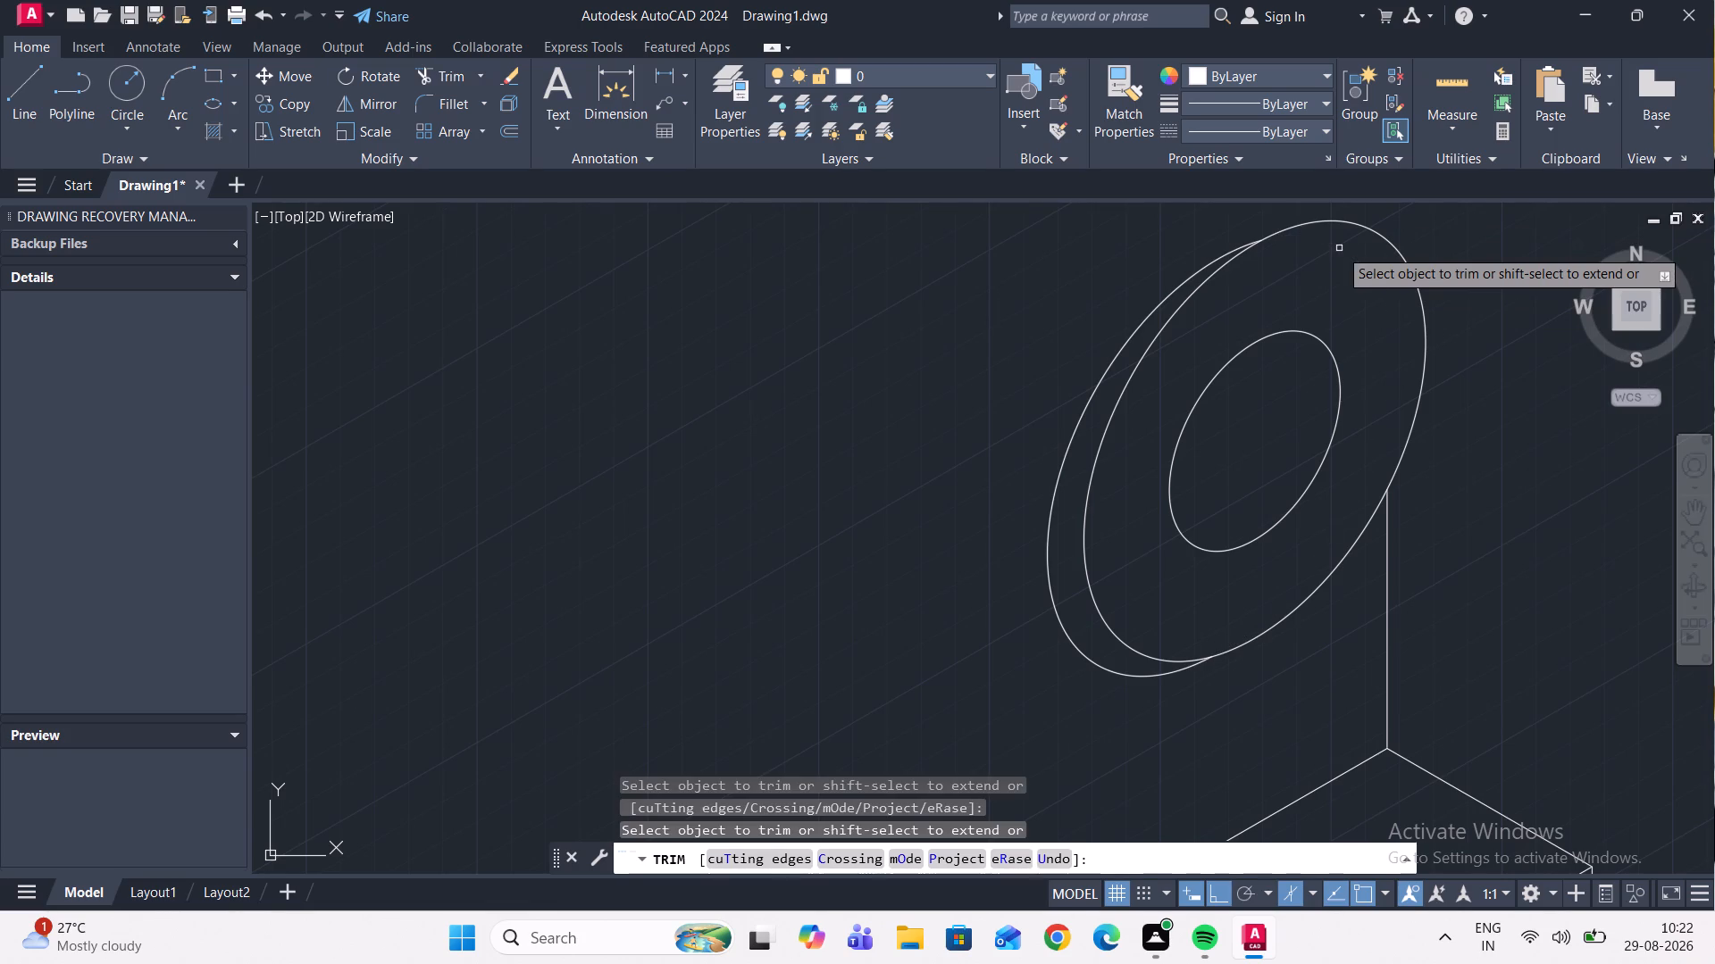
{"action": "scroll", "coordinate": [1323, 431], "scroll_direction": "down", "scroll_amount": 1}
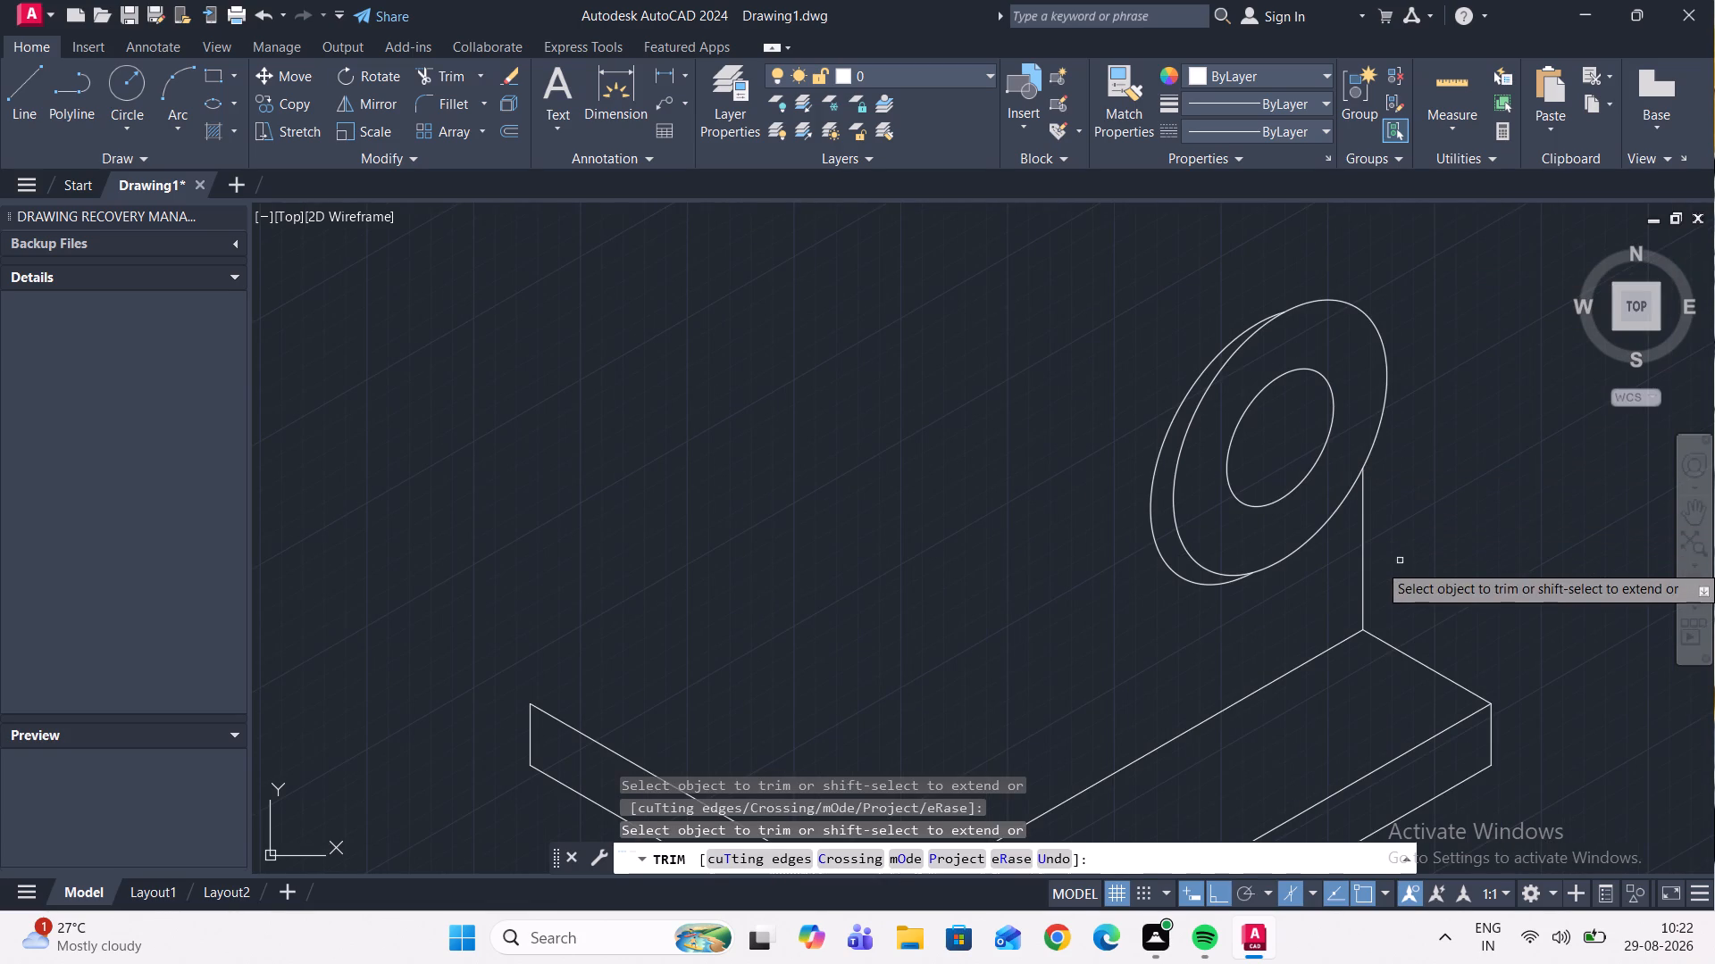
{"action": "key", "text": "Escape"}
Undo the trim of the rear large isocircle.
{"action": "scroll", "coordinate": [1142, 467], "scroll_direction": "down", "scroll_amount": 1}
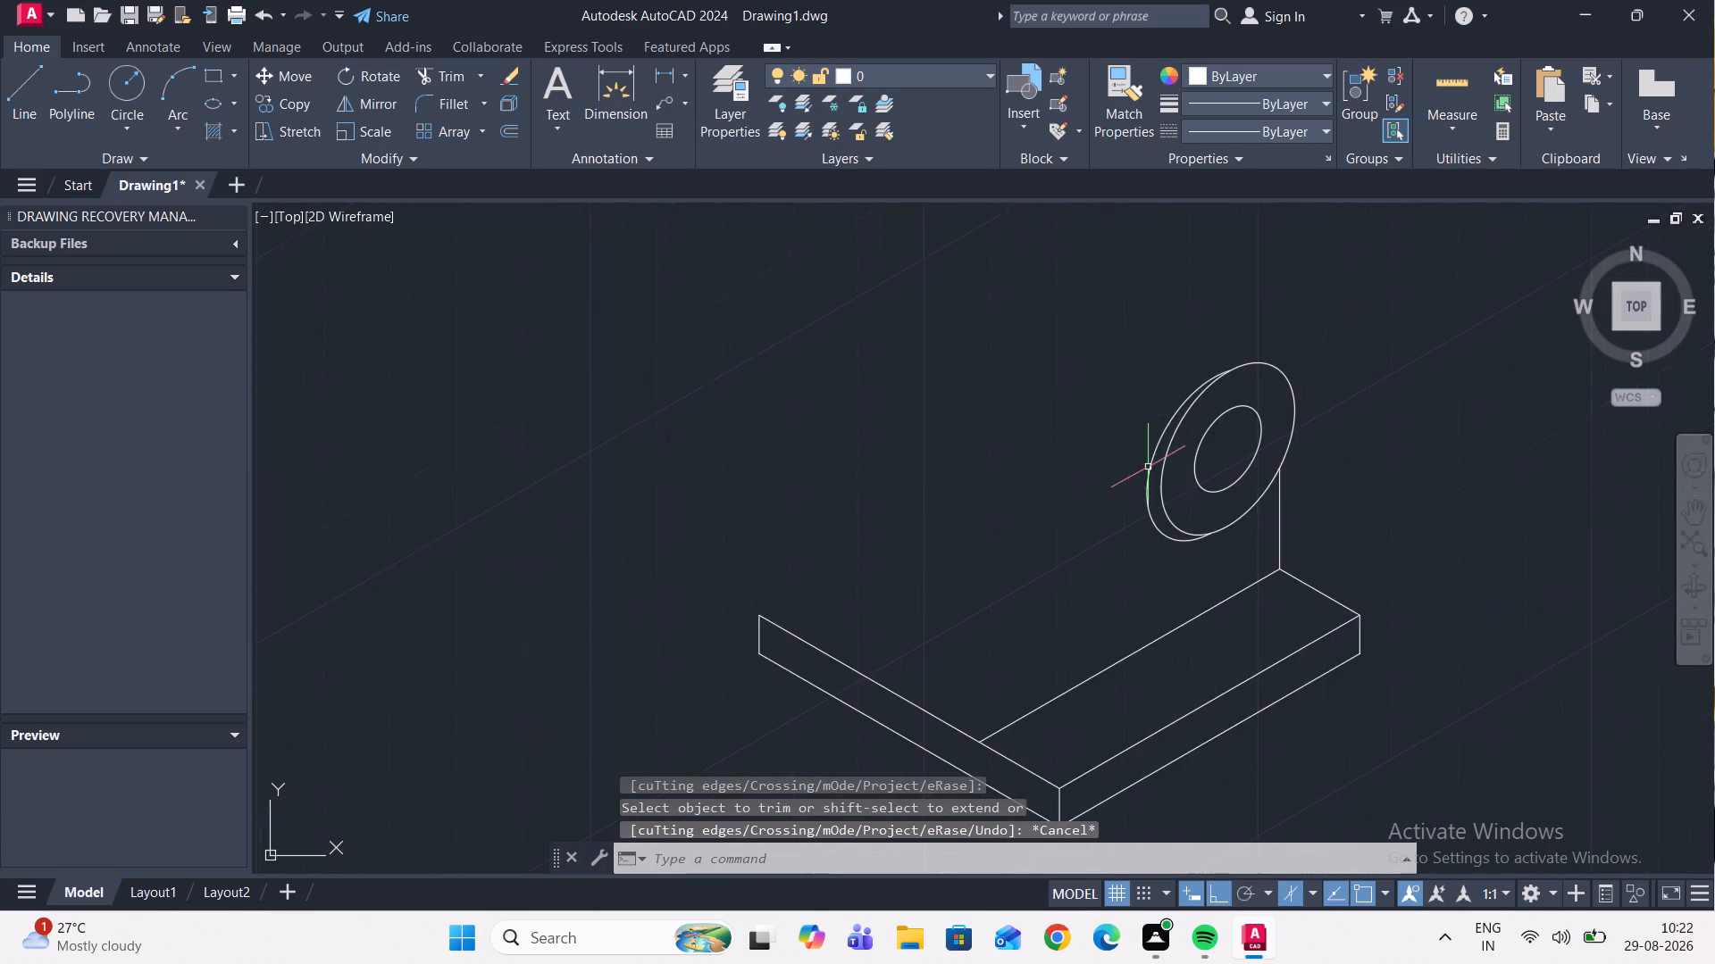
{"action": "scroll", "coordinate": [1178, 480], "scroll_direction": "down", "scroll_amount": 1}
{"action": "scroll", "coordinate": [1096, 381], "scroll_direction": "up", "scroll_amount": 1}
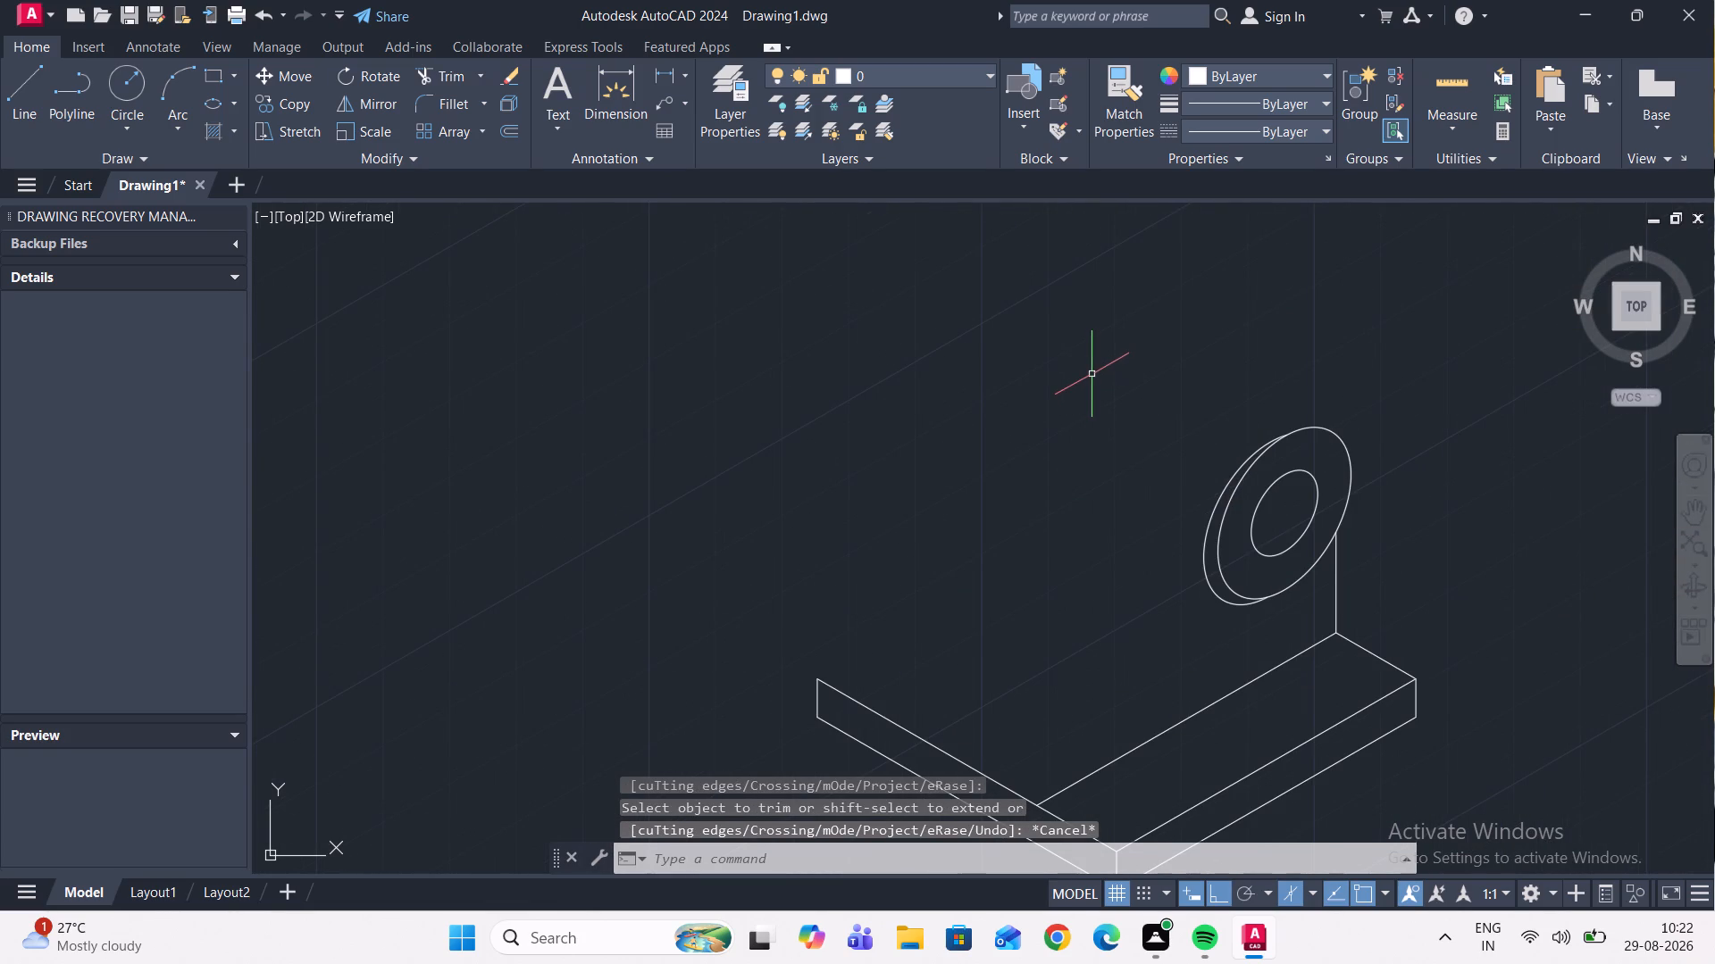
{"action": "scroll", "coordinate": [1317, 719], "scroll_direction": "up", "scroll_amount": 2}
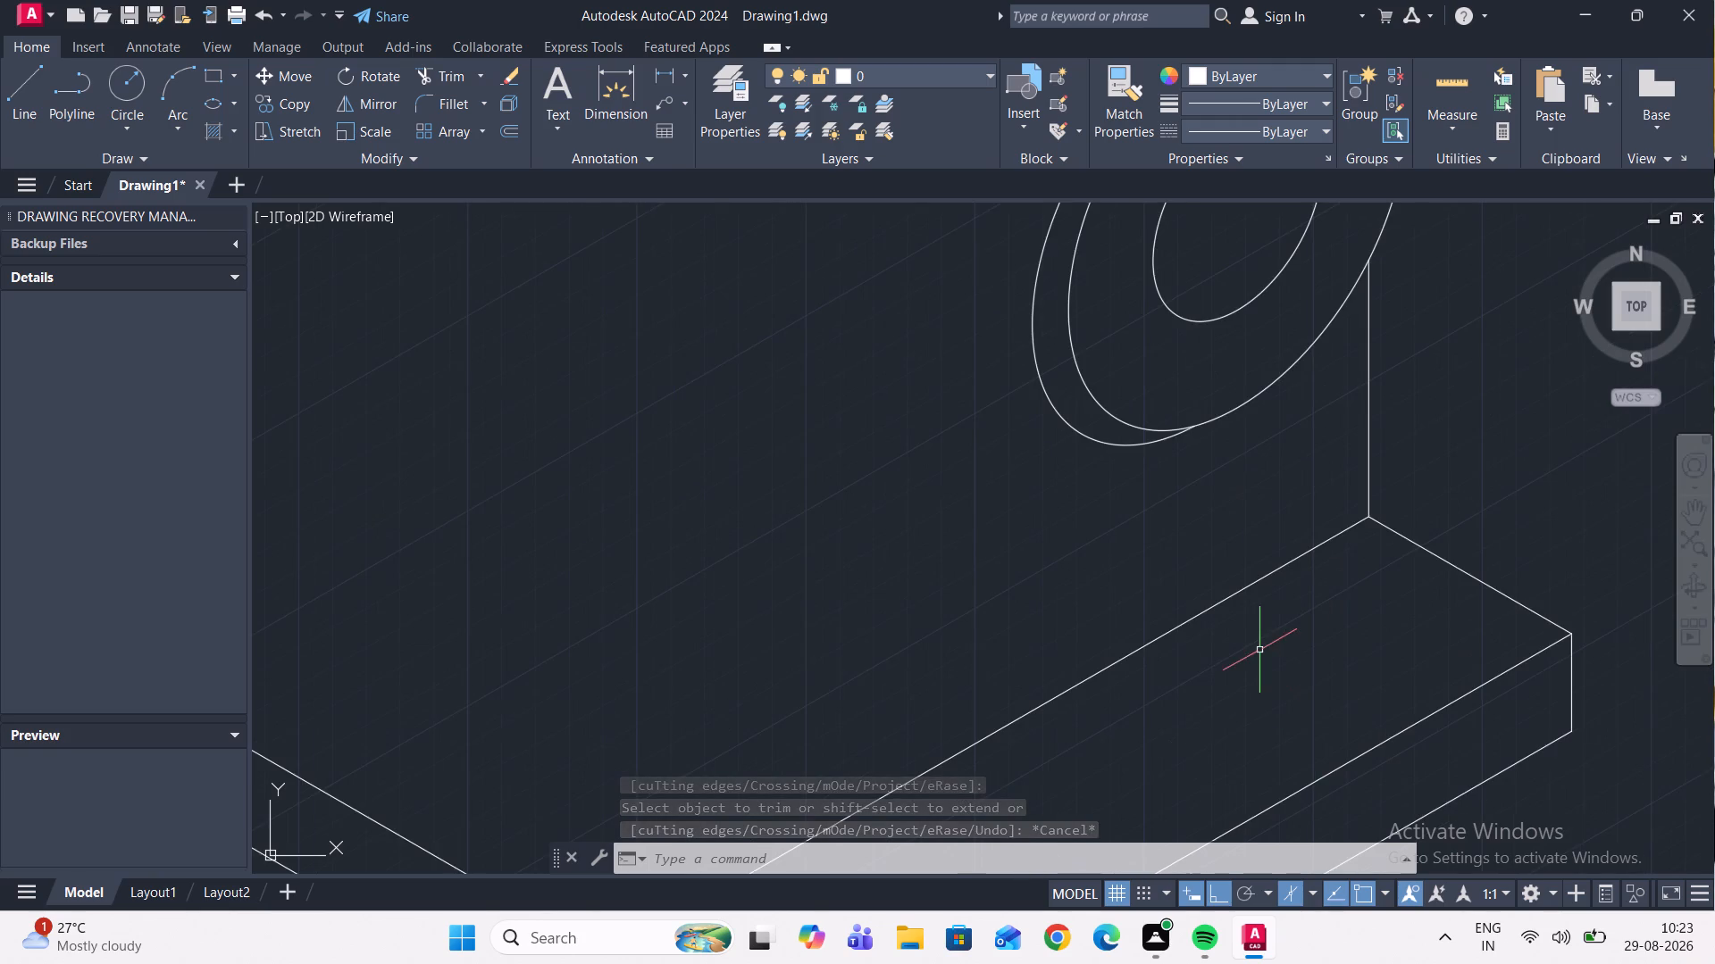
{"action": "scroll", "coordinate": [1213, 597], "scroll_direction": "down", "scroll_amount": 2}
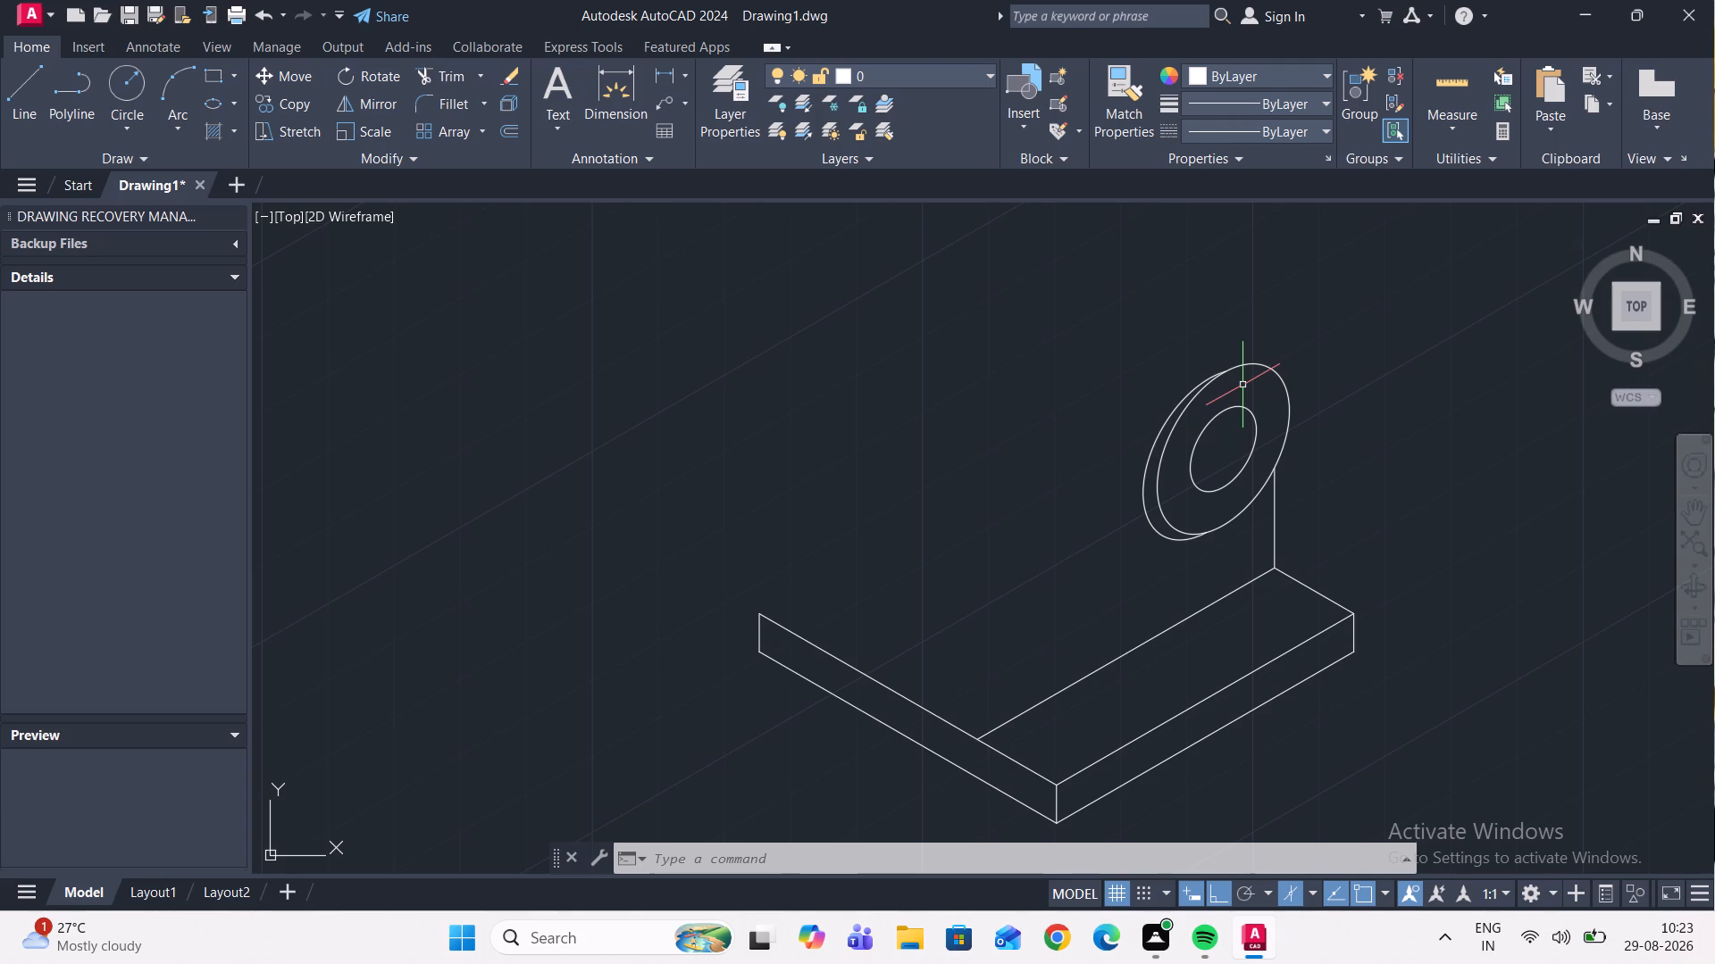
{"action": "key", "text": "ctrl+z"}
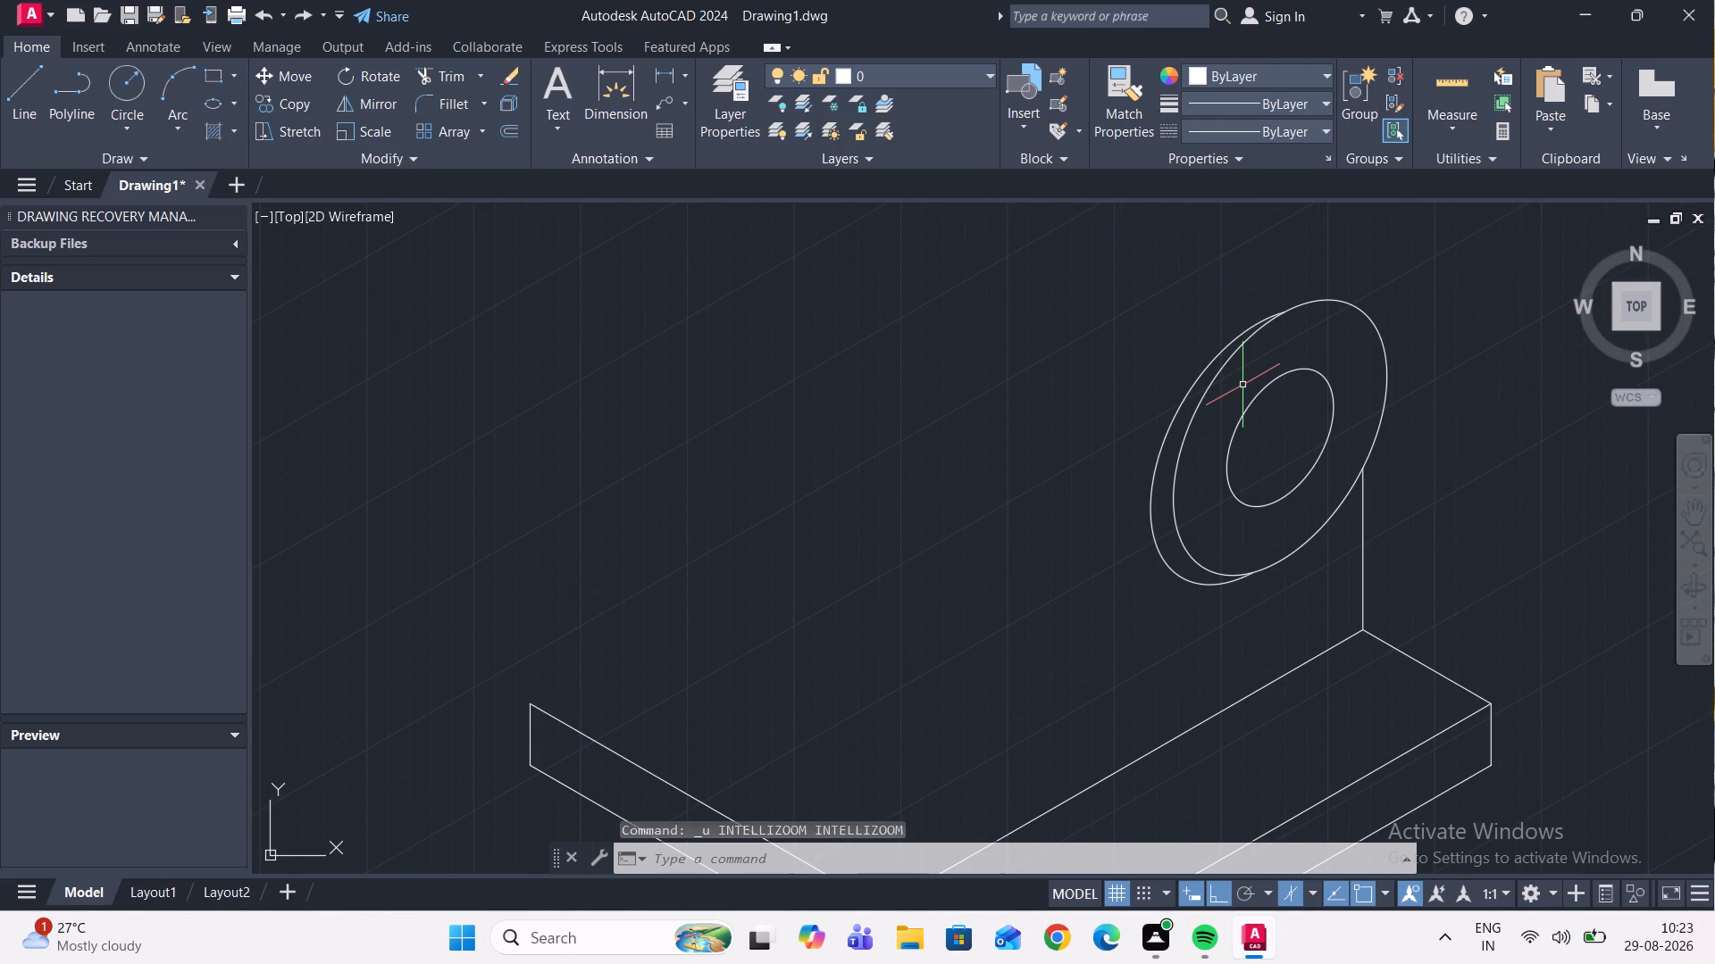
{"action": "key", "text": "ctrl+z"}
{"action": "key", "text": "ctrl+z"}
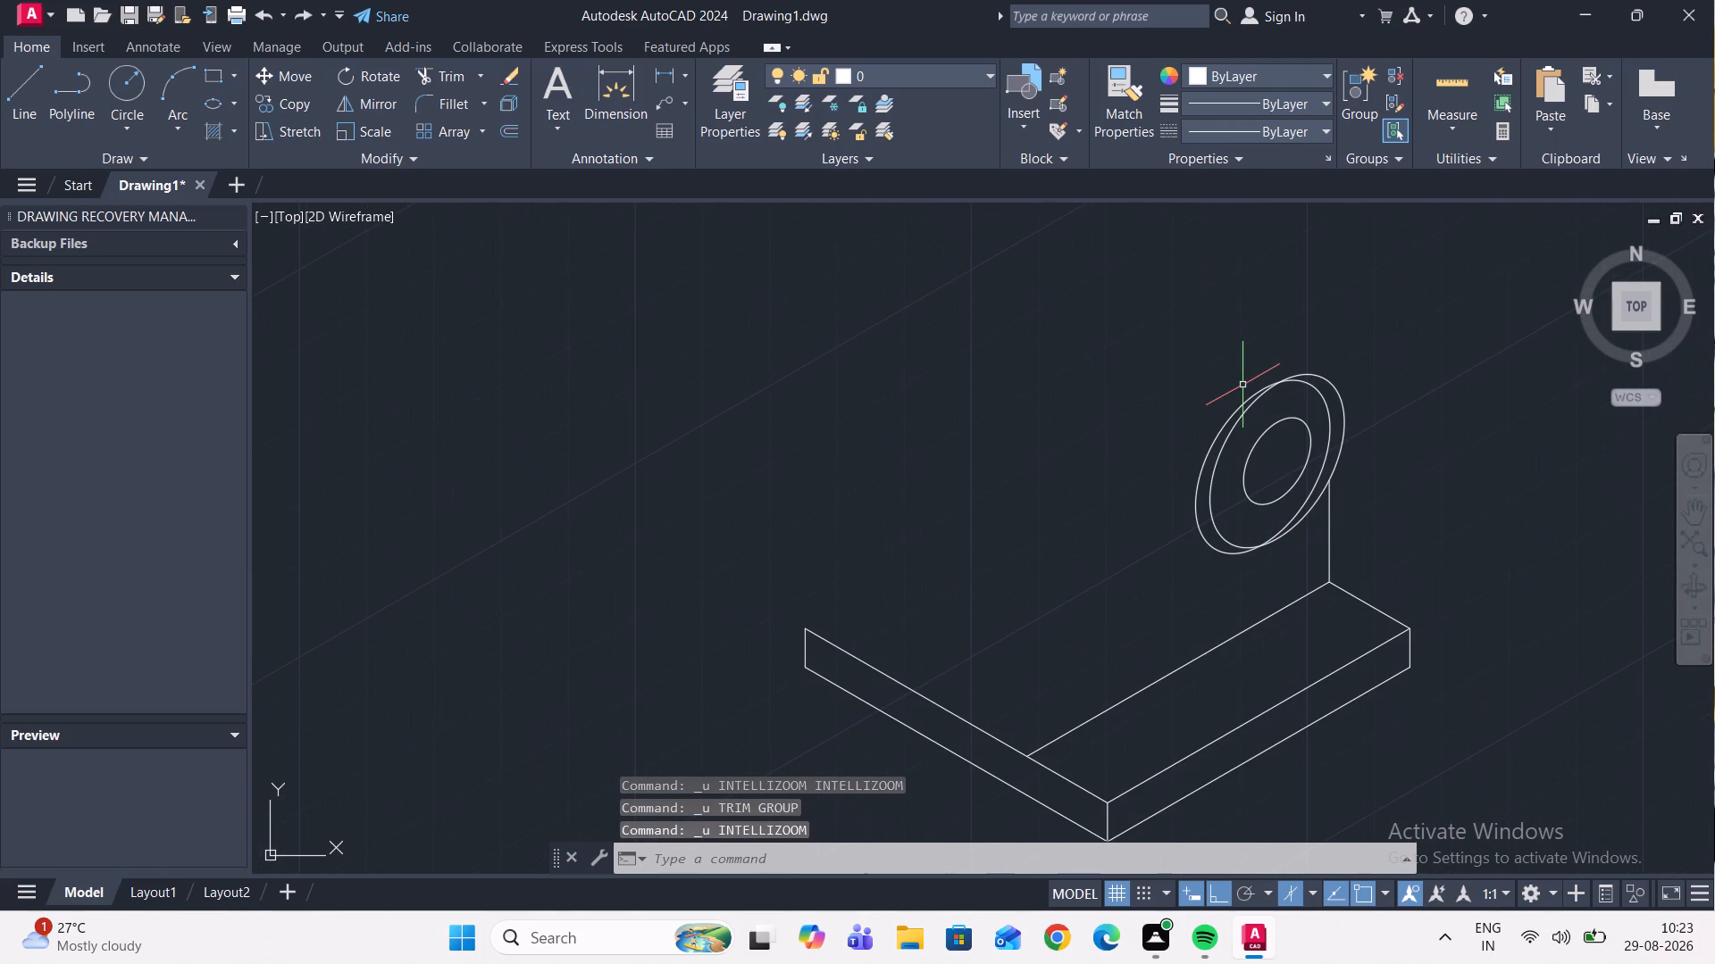
Copy the rear large isocircle 30 mm from its centre, away from the vertical line, with the left isoplane active.
{"action": "scroll", "coordinate": [1281, 429], "scroll_direction": "up", "scroll_amount": 1}
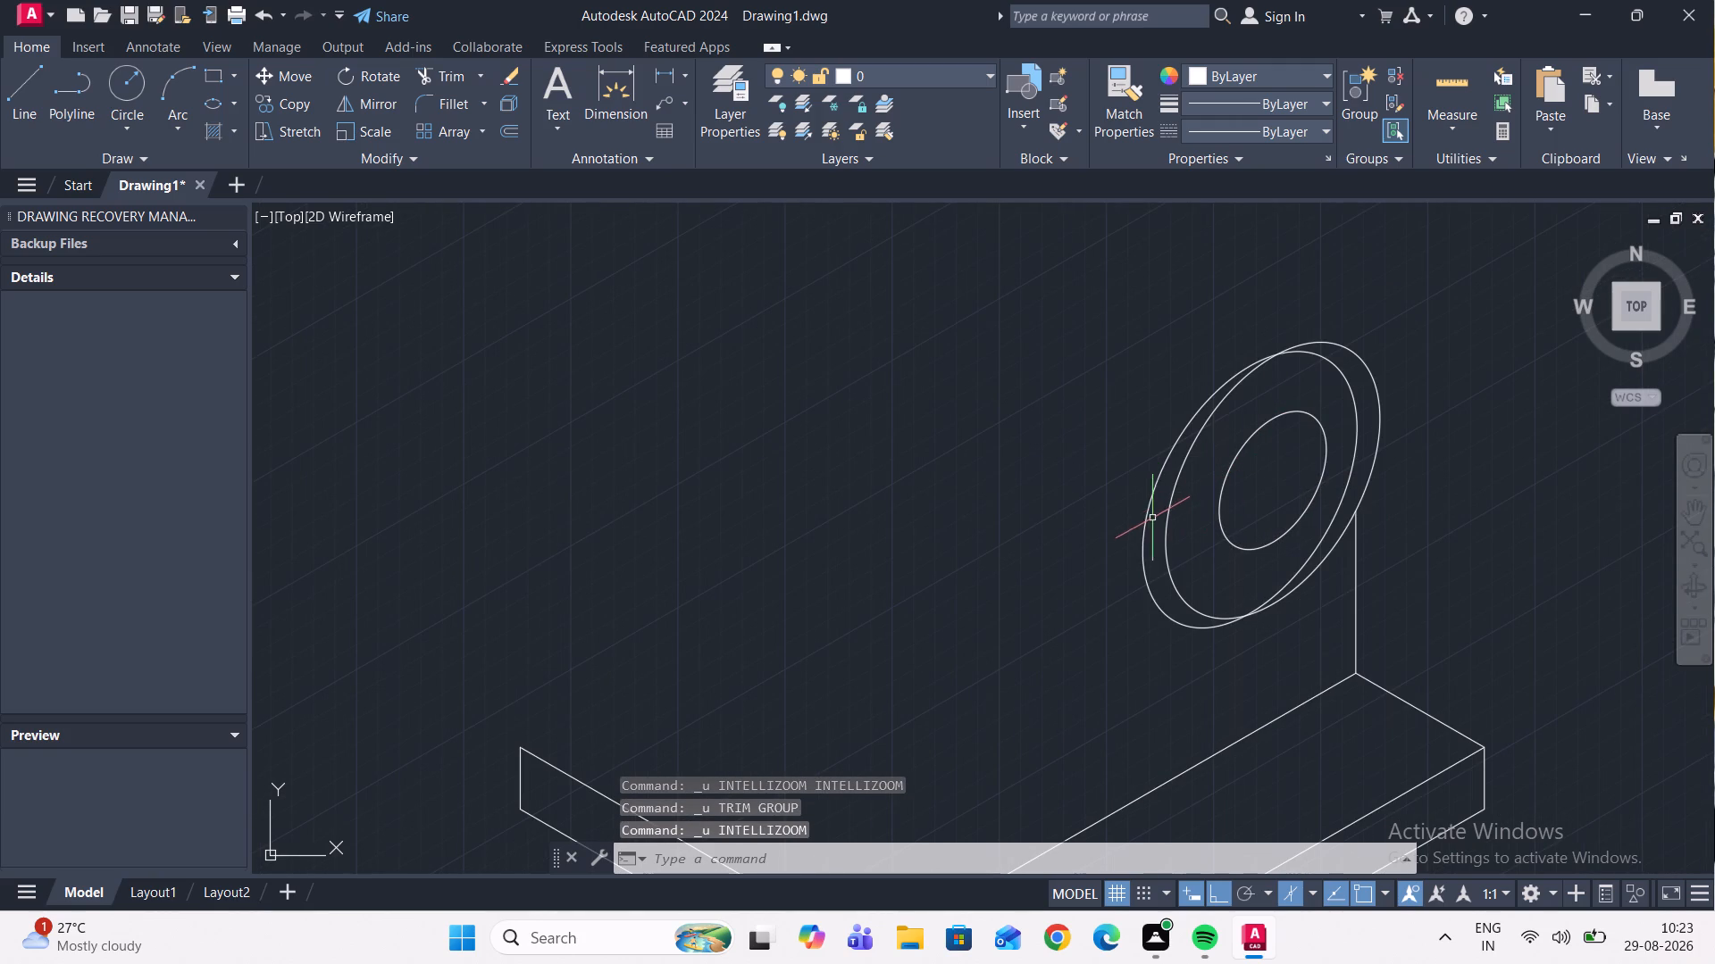
{"action": "left_click", "coordinate": [1148, 523]}
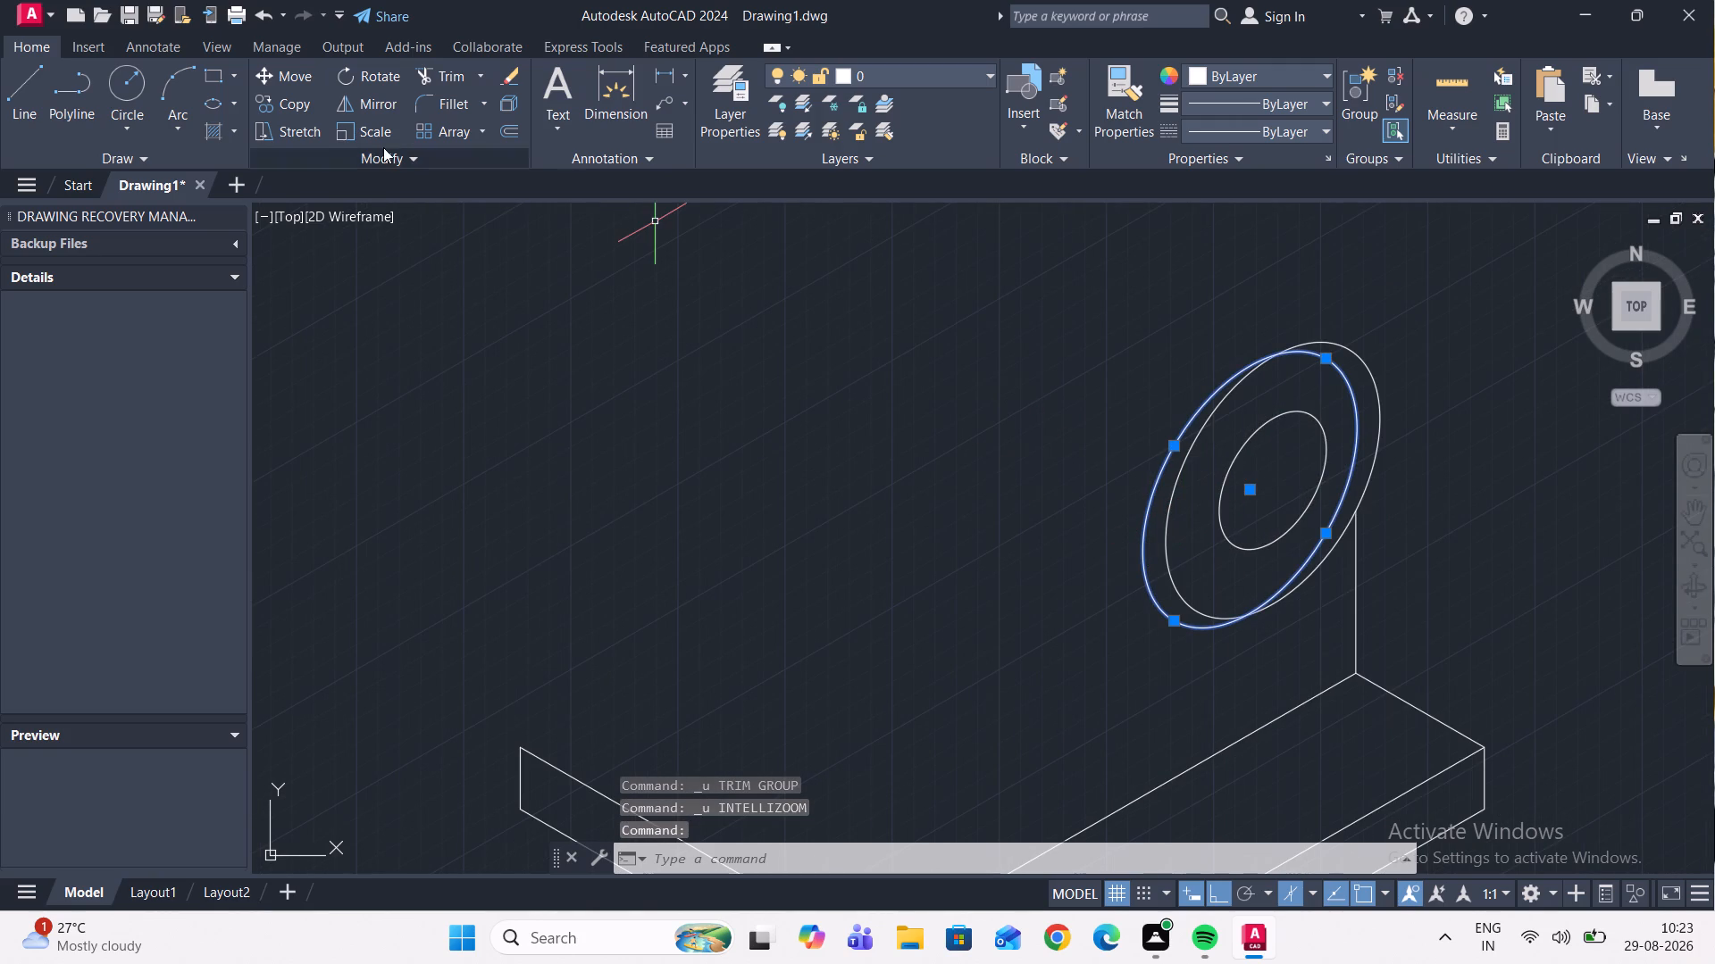
{"action": "left_click", "coordinate": [280, 95]}
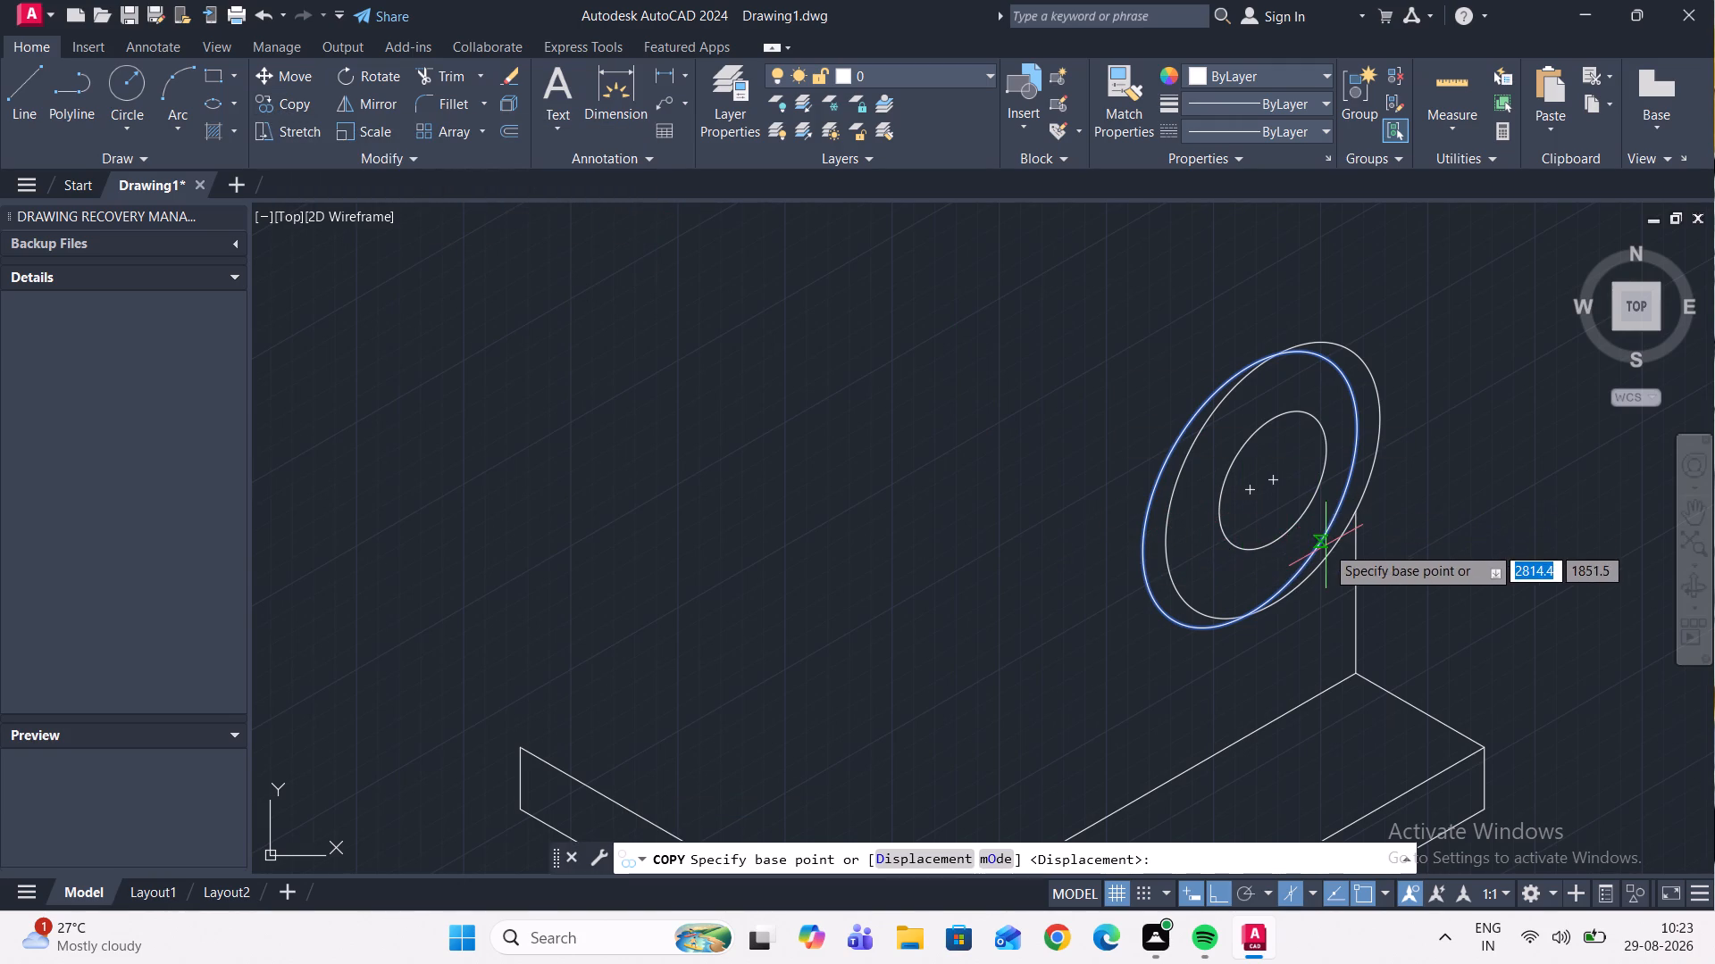
{"action": "left_click", "coordinate": [1246, 495]}
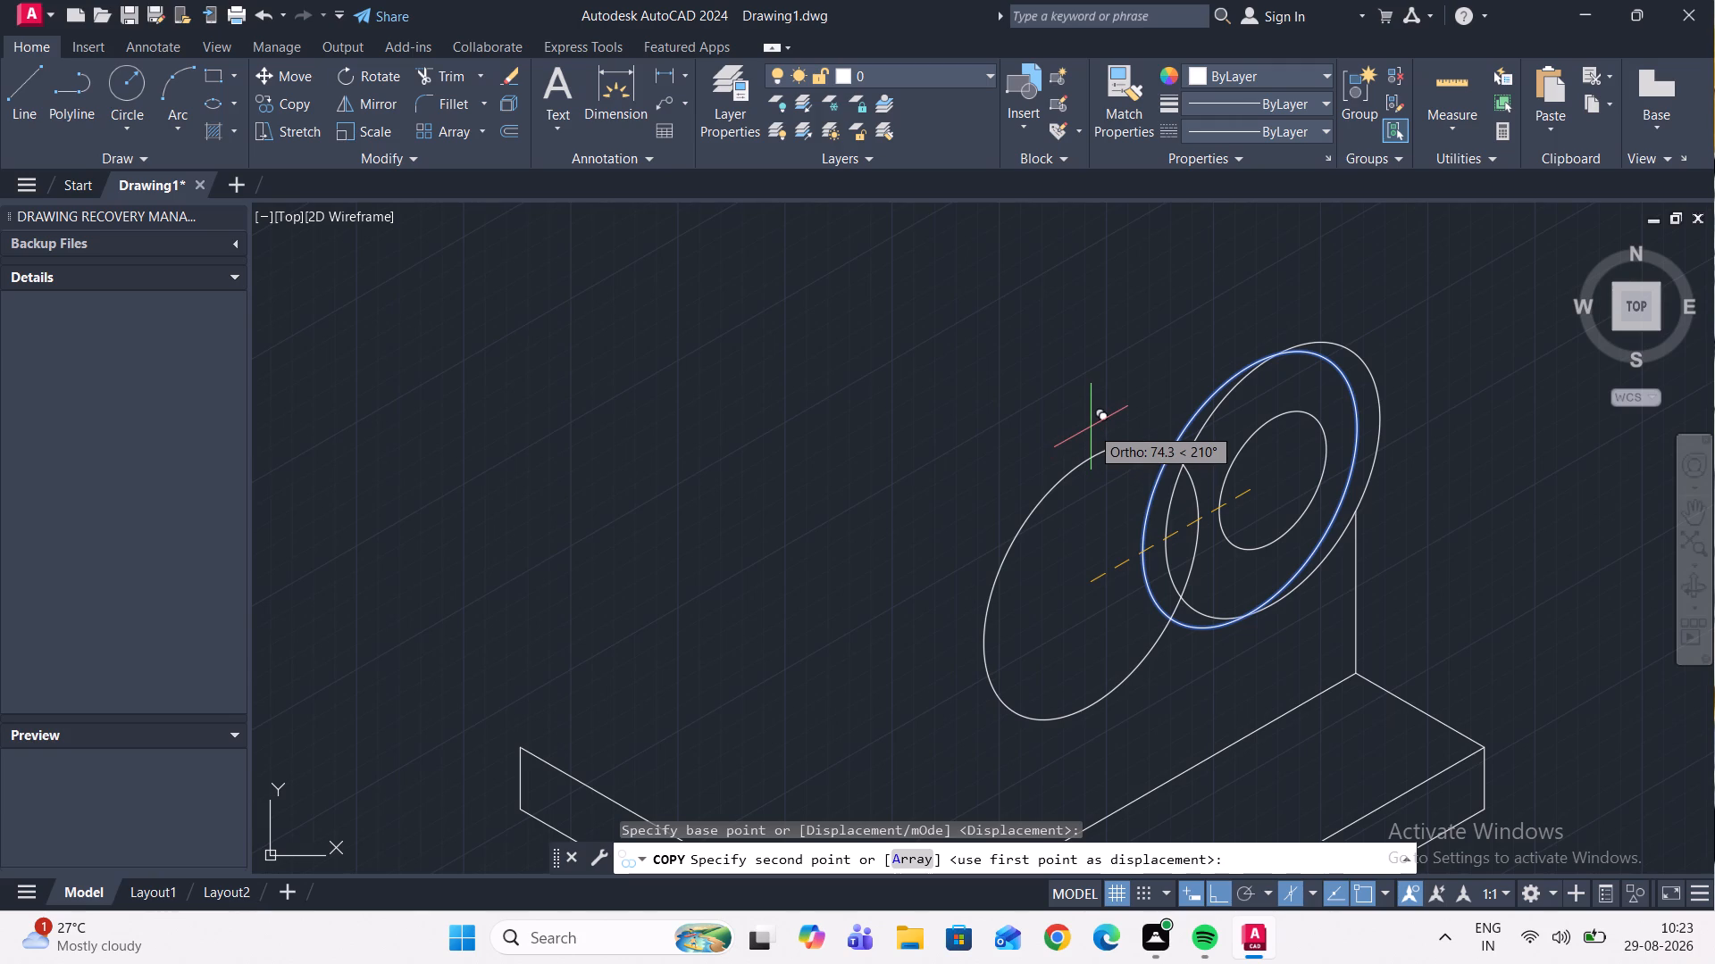
{"action": "key", "text": "F5"}
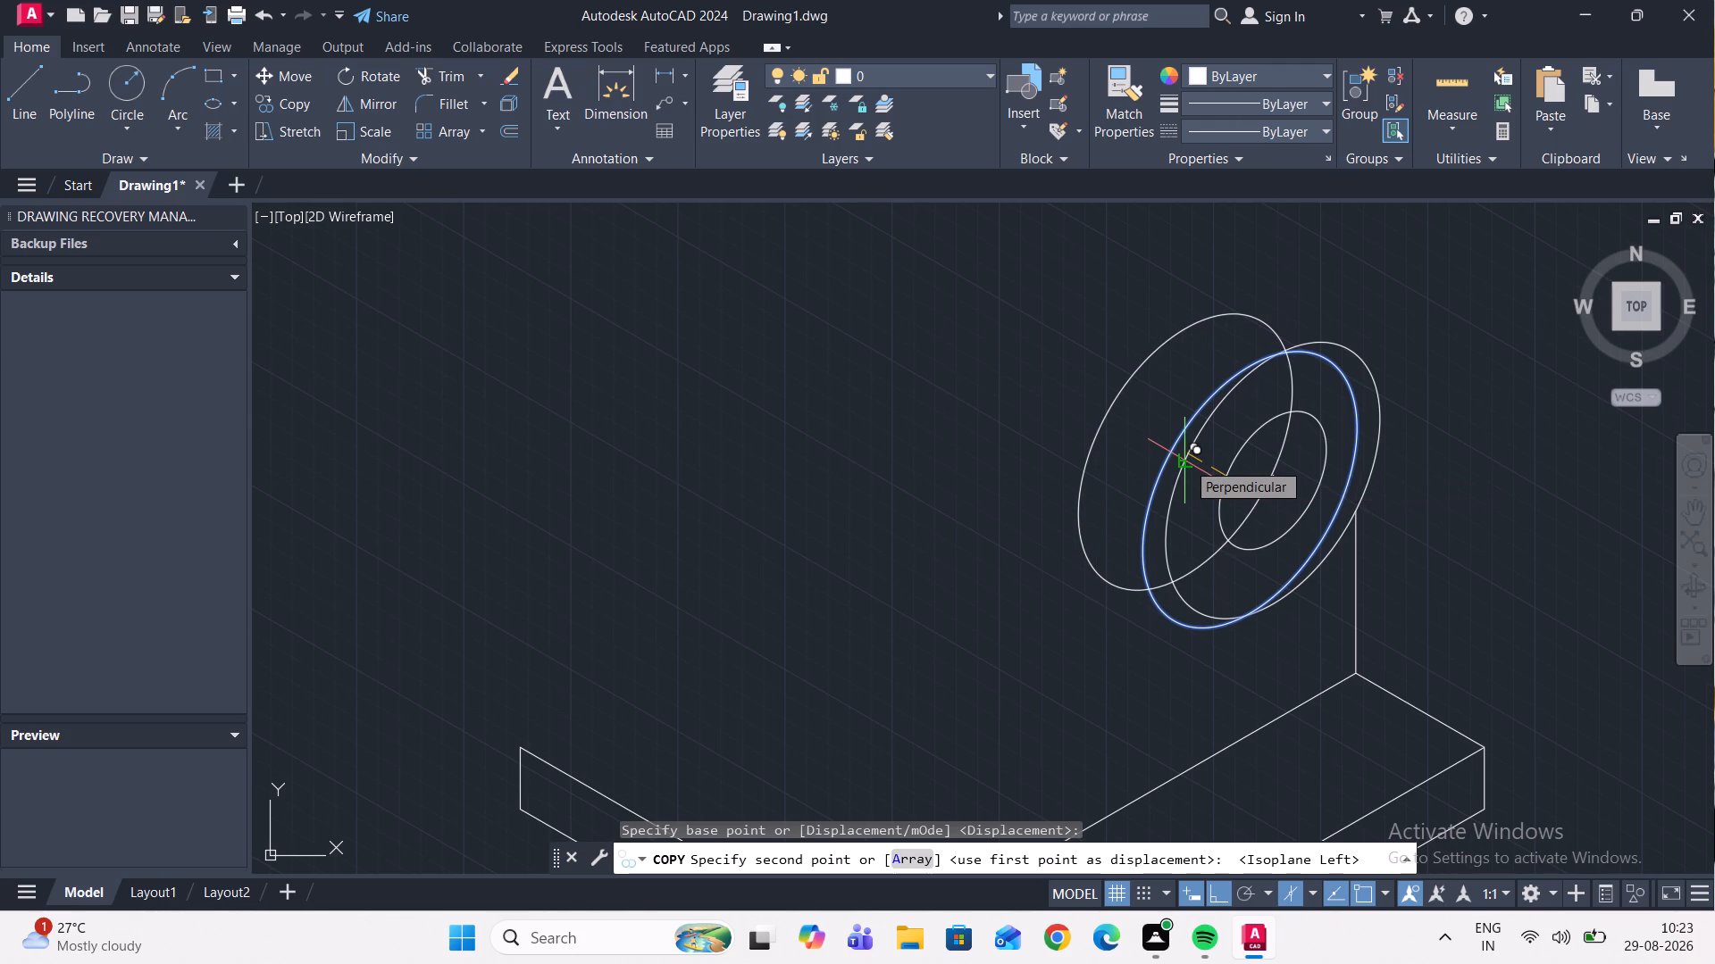
{"action": "type", "text": "30"}
{"action": "key", "text": "Return"}
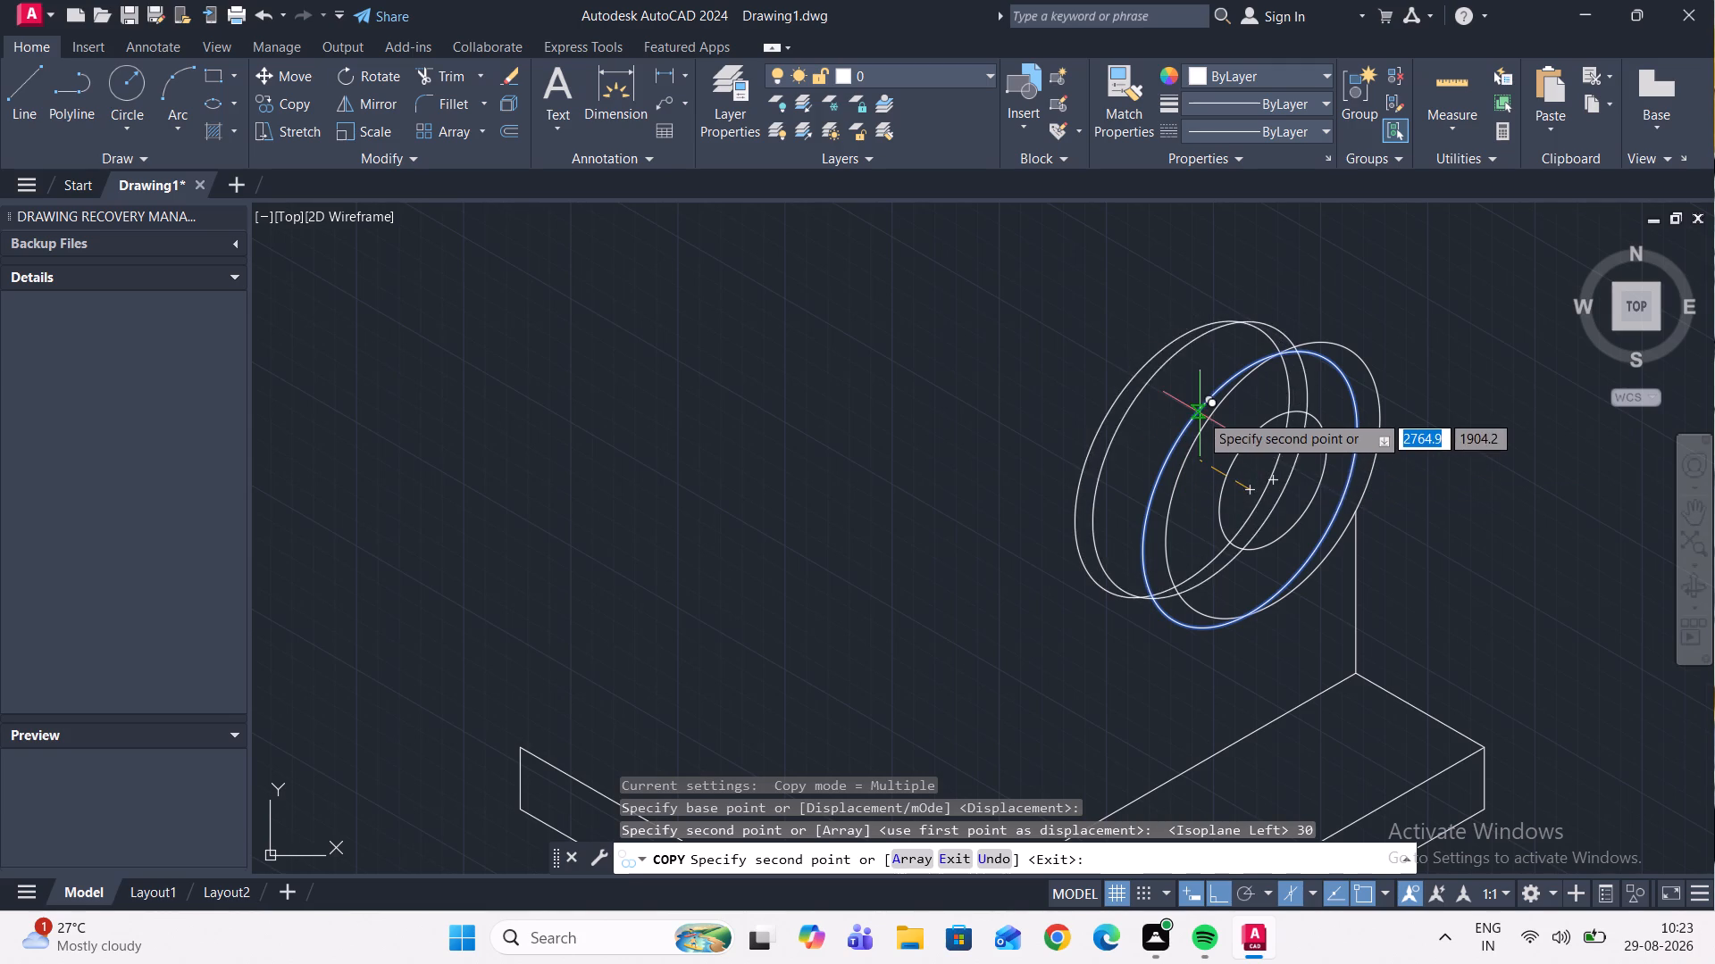
{"action": "key", "text": "Escape"}
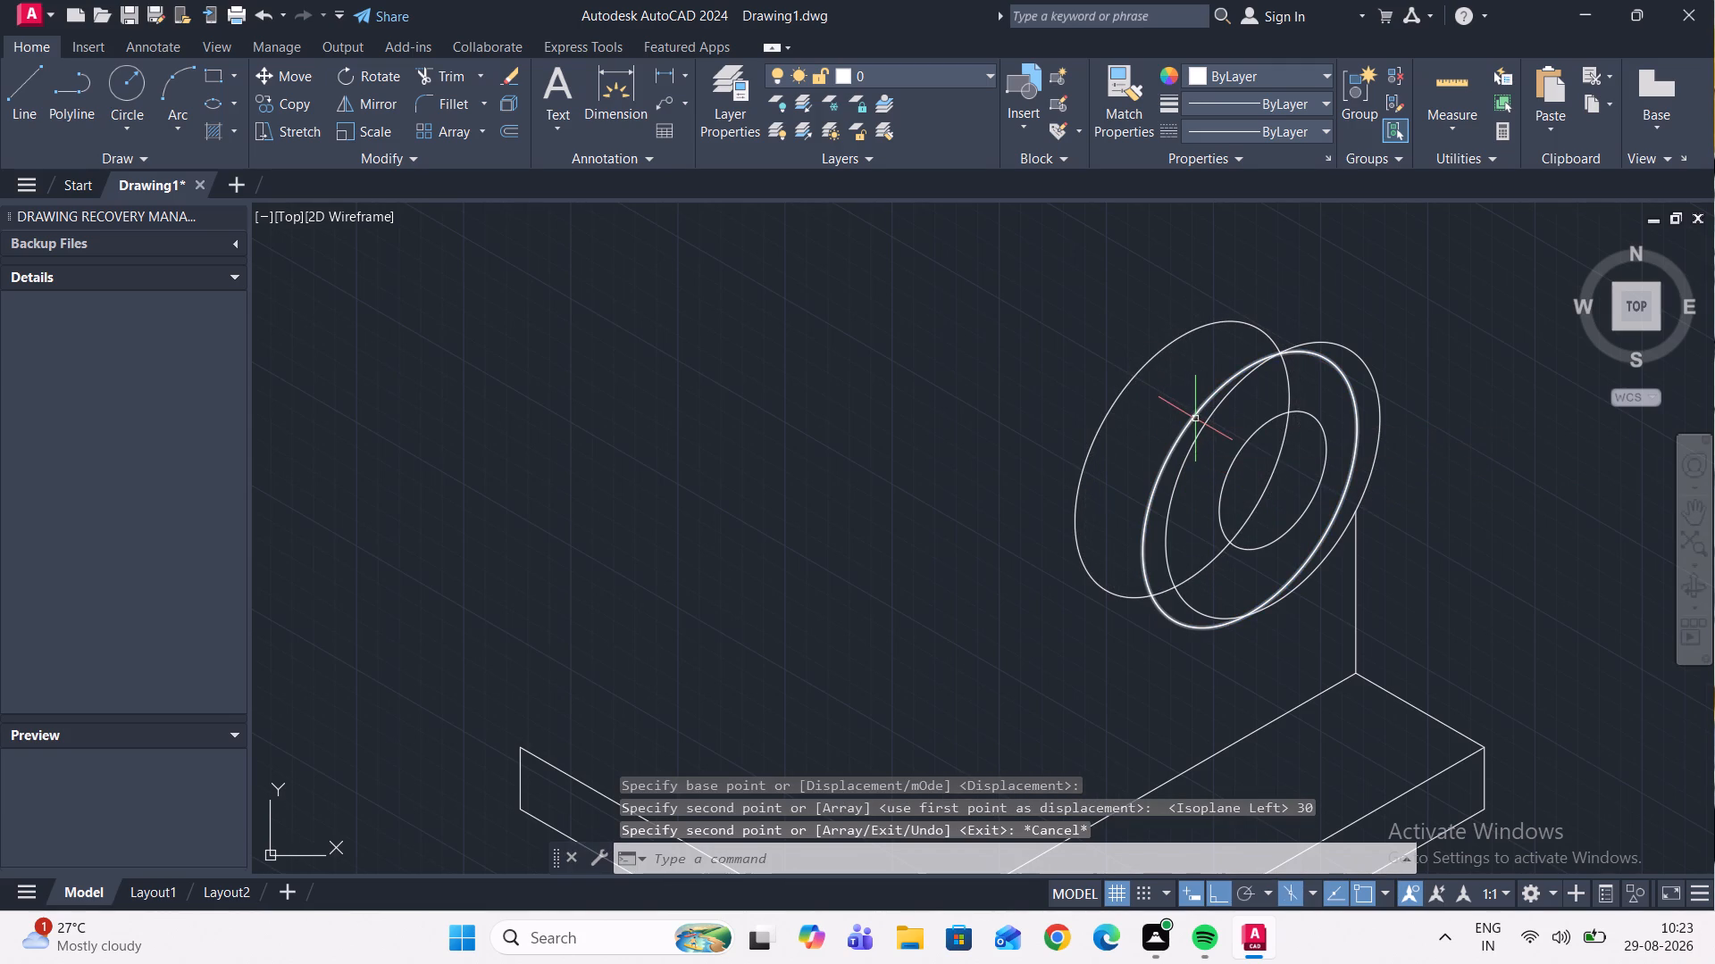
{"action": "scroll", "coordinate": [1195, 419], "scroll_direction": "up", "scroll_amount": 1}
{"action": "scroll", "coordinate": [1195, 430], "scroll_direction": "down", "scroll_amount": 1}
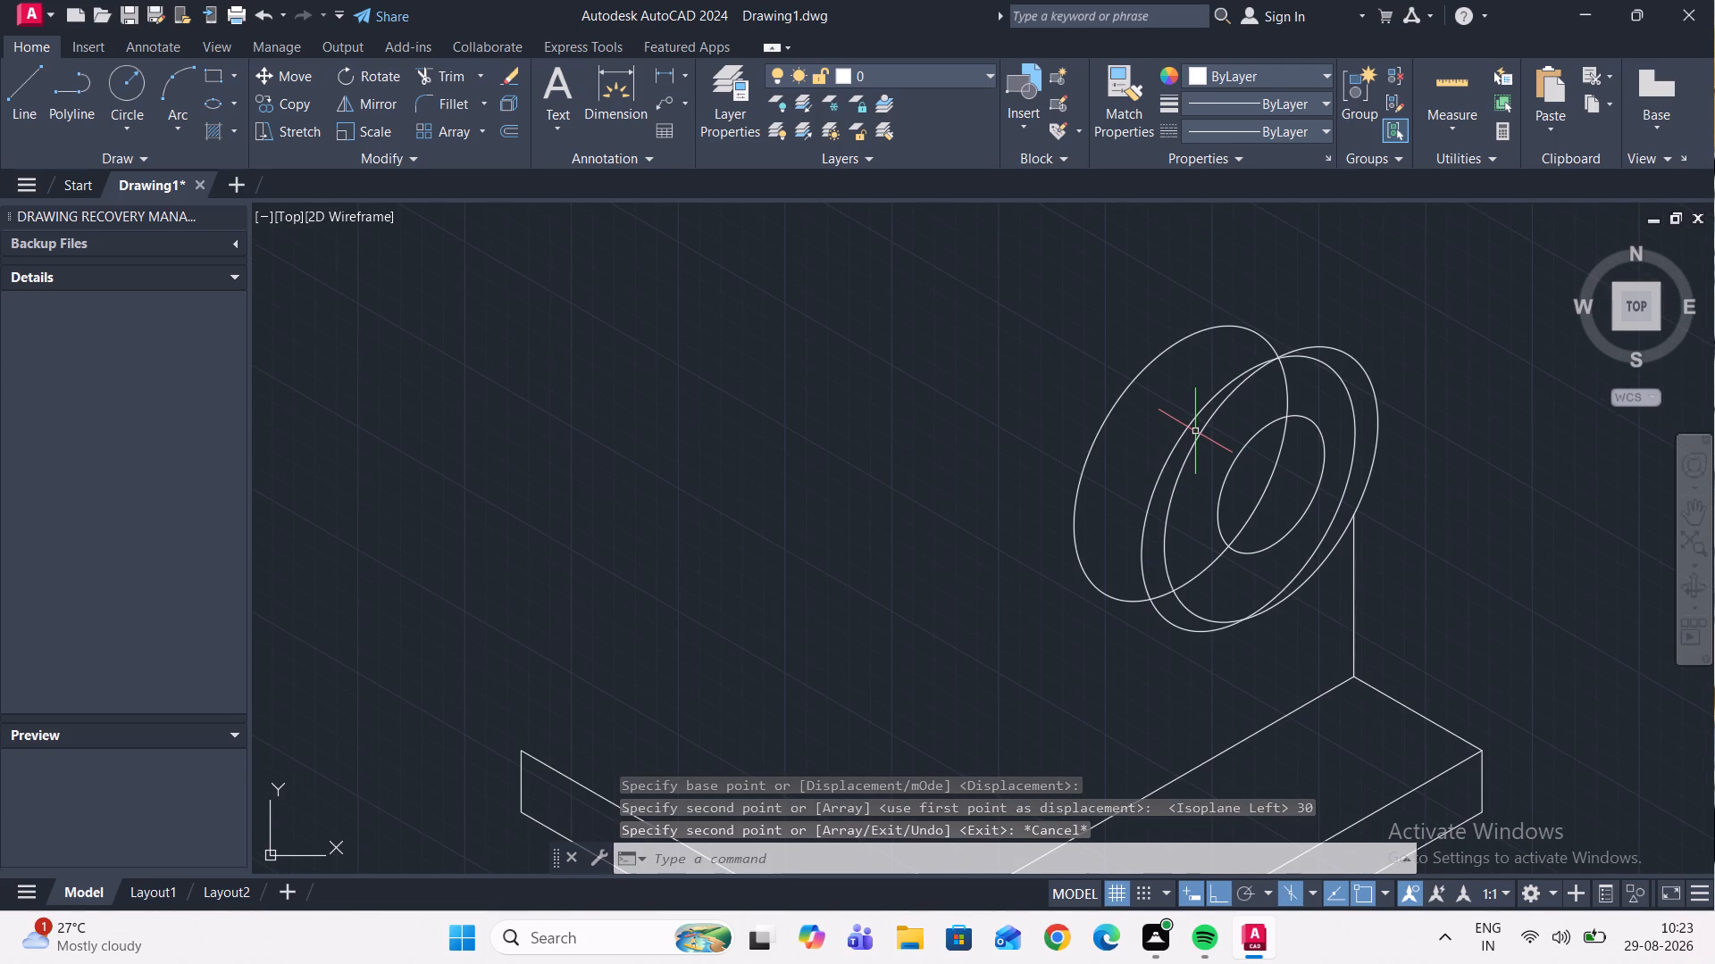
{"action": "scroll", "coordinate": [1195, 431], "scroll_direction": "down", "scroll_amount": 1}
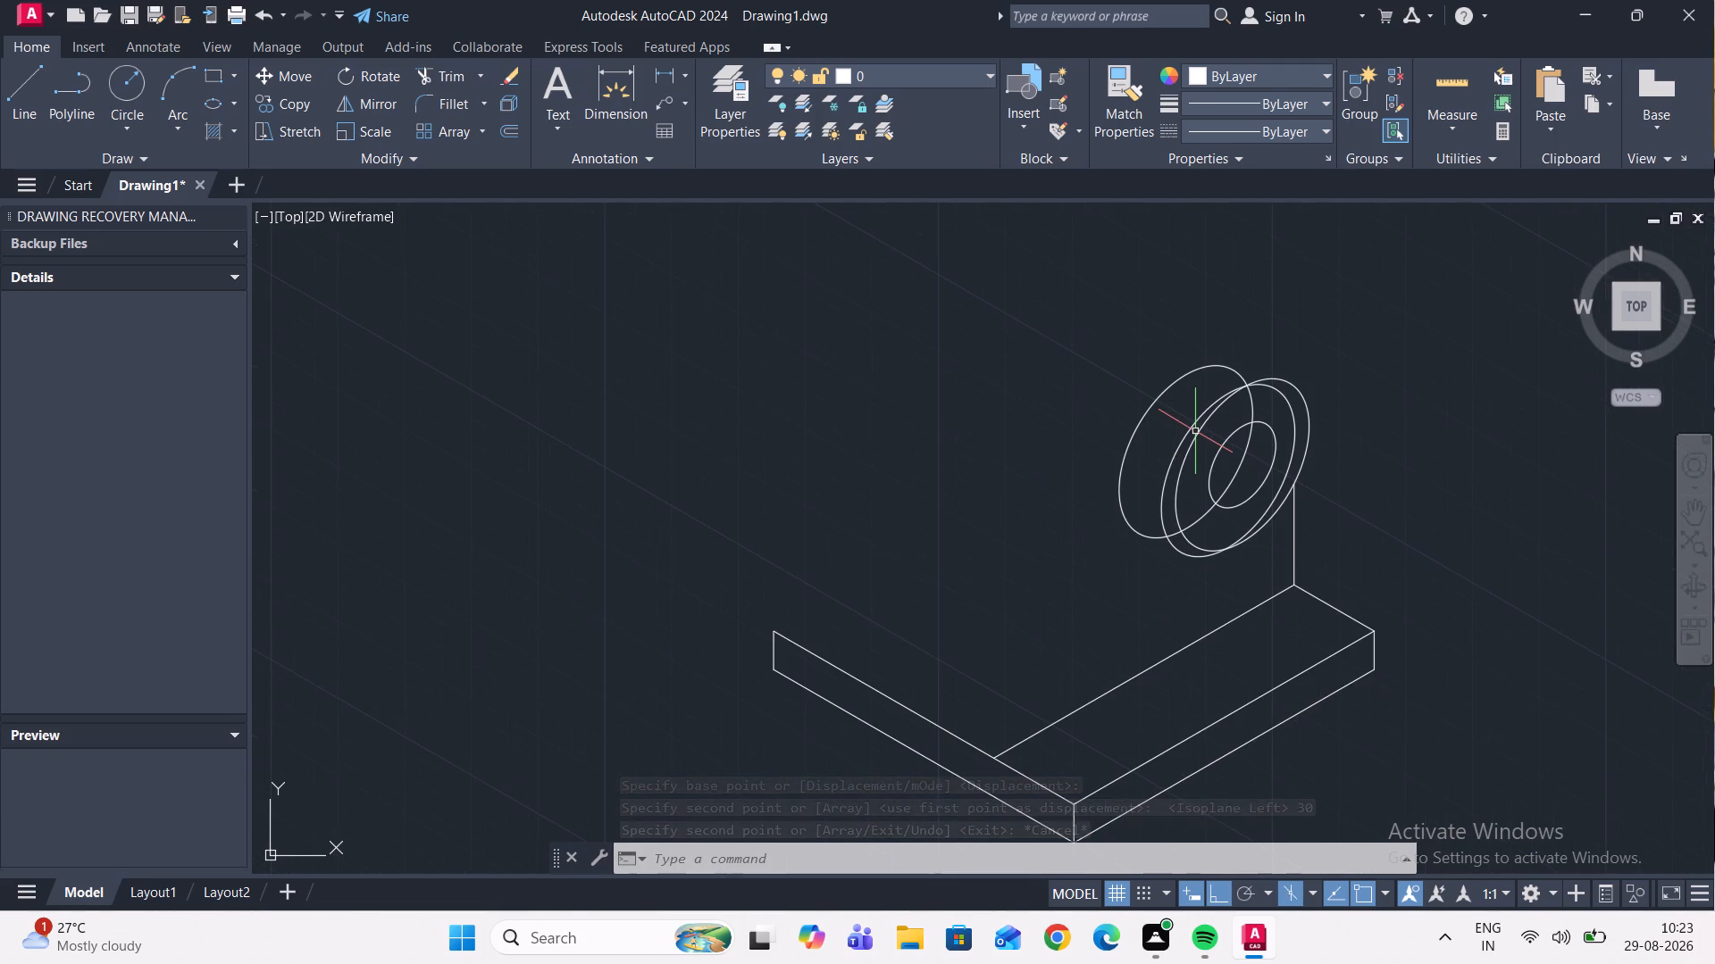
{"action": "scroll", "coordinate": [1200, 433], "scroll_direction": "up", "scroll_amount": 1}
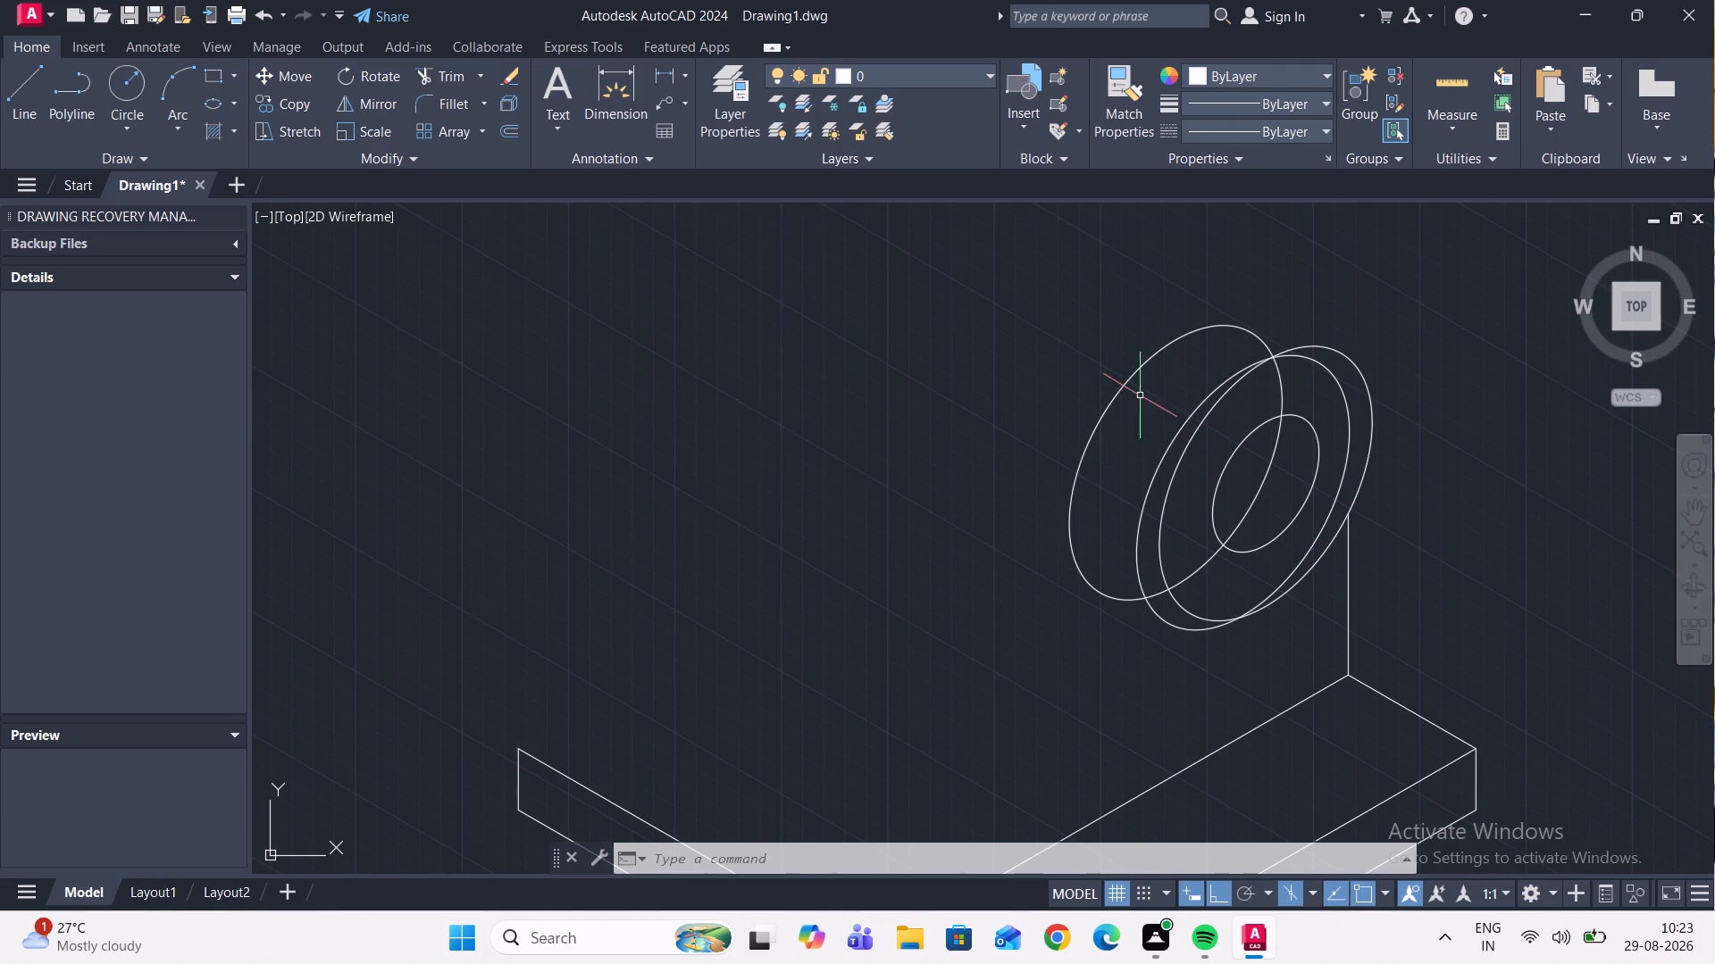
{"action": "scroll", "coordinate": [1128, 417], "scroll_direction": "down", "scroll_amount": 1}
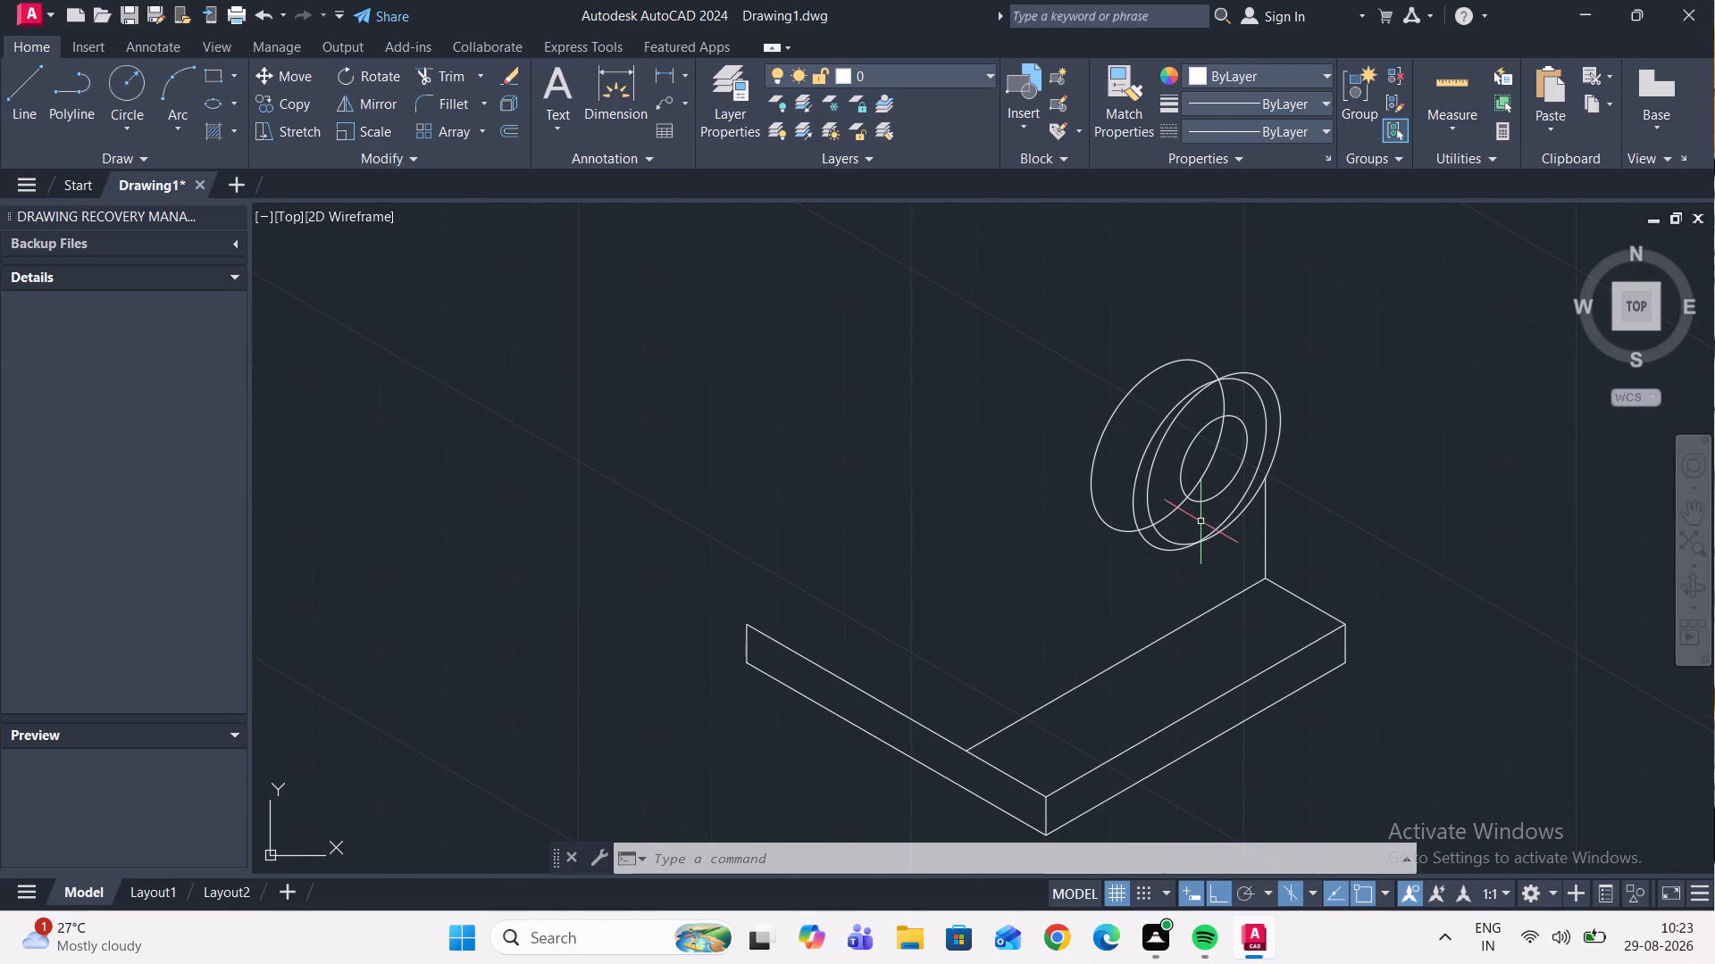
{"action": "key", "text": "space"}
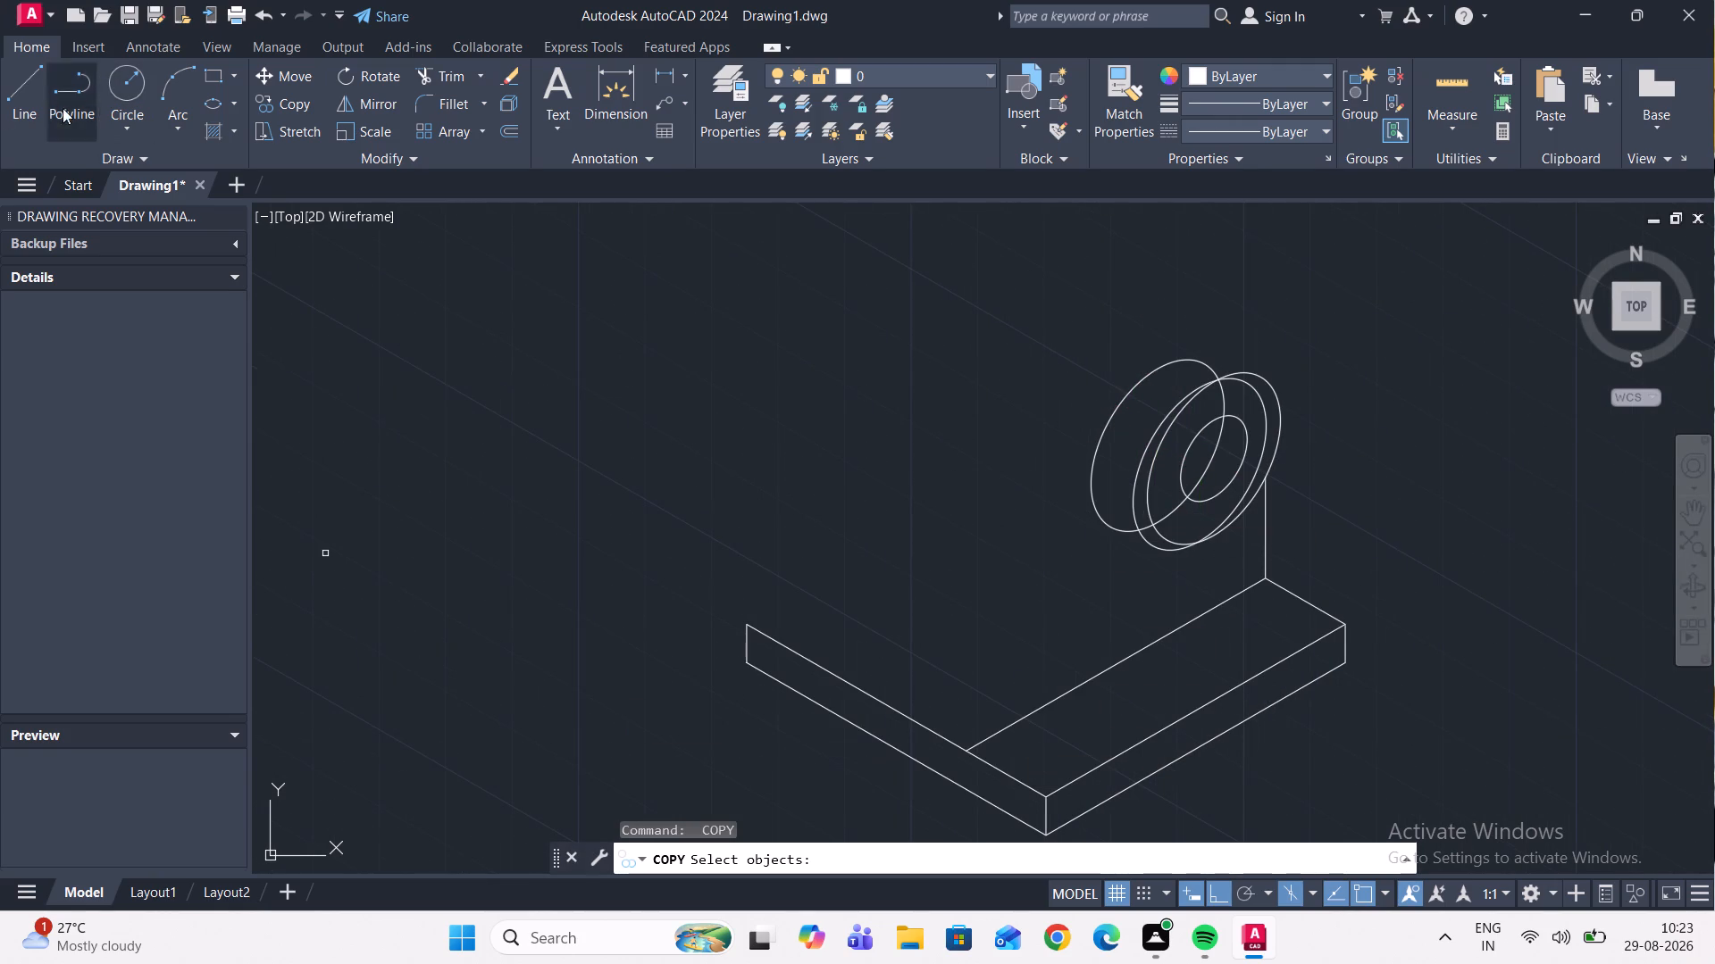
Draw a line from the inner edge's corner 20 mm back along the base edge, then up to the large isocircle farthest from the vertical line.
{"action": "left_click", "coordinate": [21, 99]}
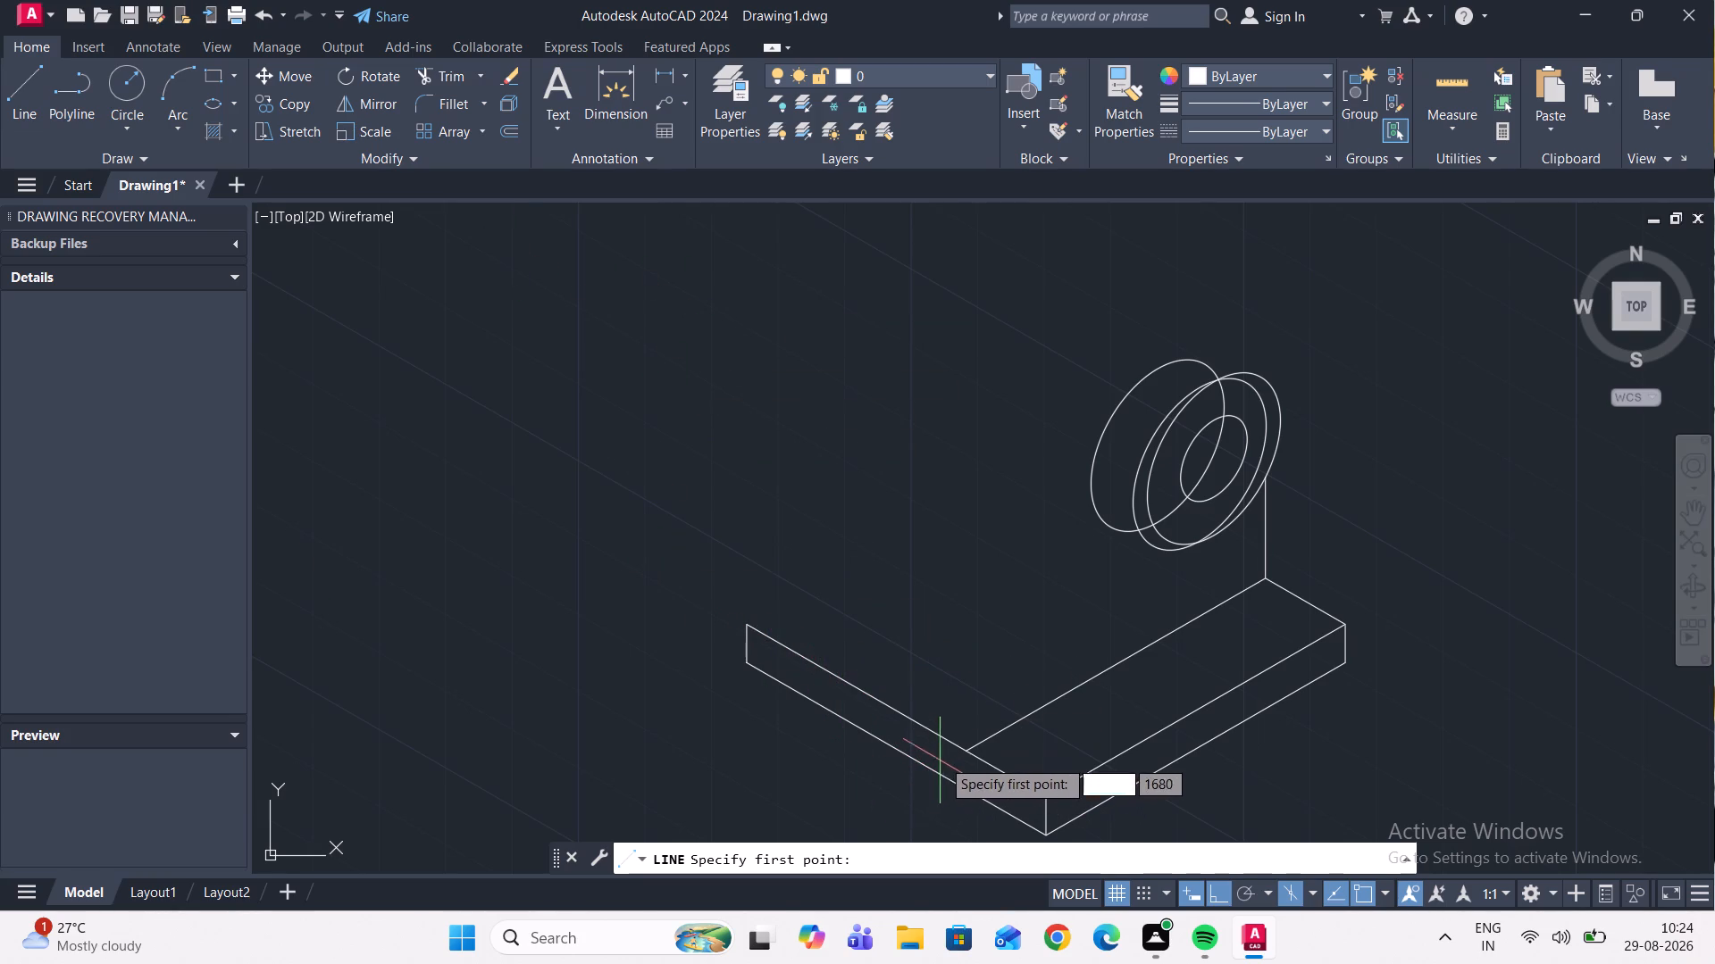
{"action": "left_click", "coordinate": [971, 752]}
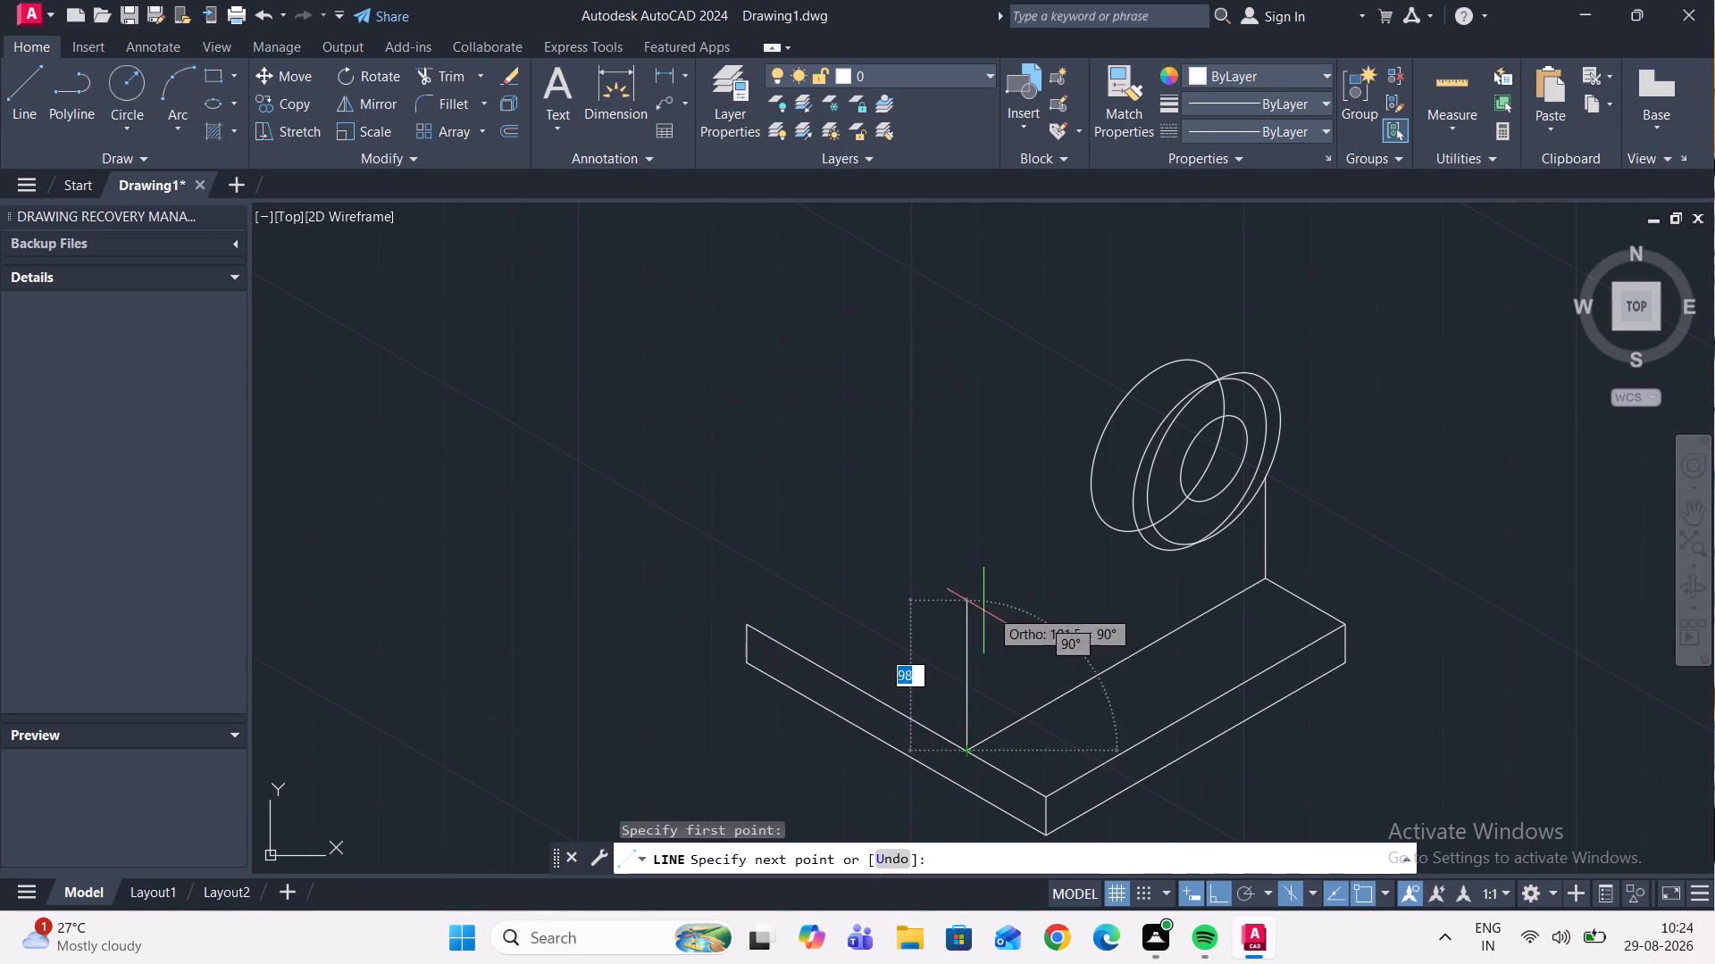
{"action": "type", "text": "20"}
{"action": "key", "text": "Return"}
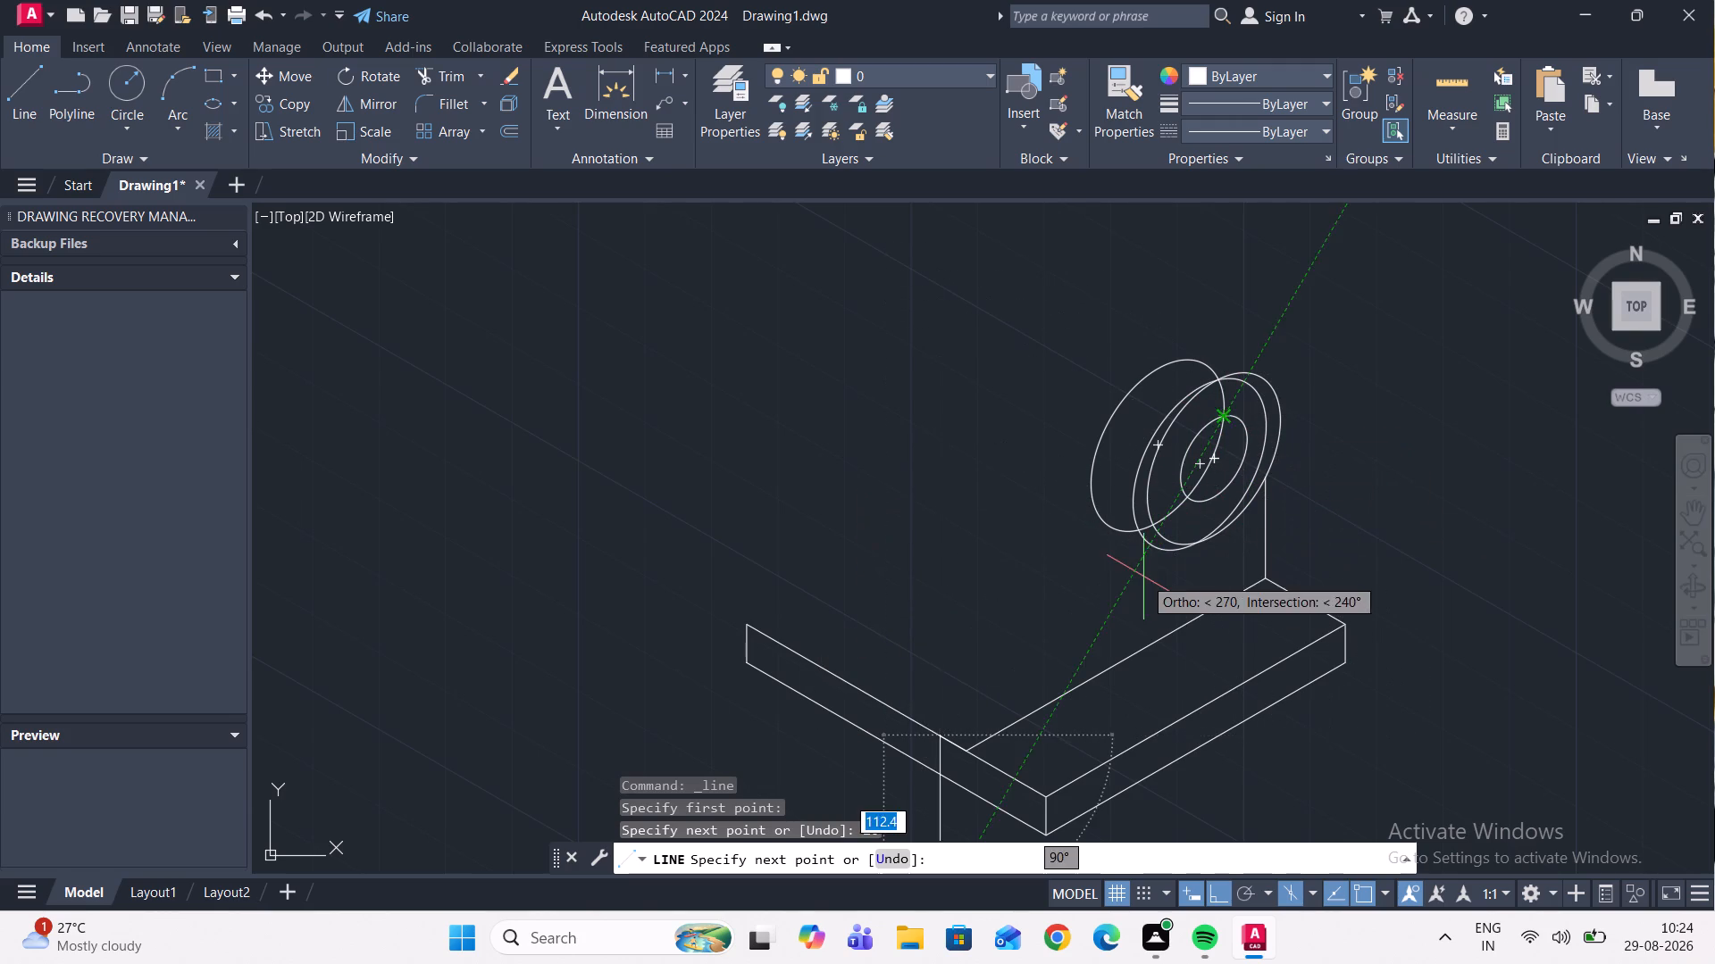
{"action": "scroll", "coordinate": [1146, 584], "scroll_direction": "up", "scroll_amount": 1}
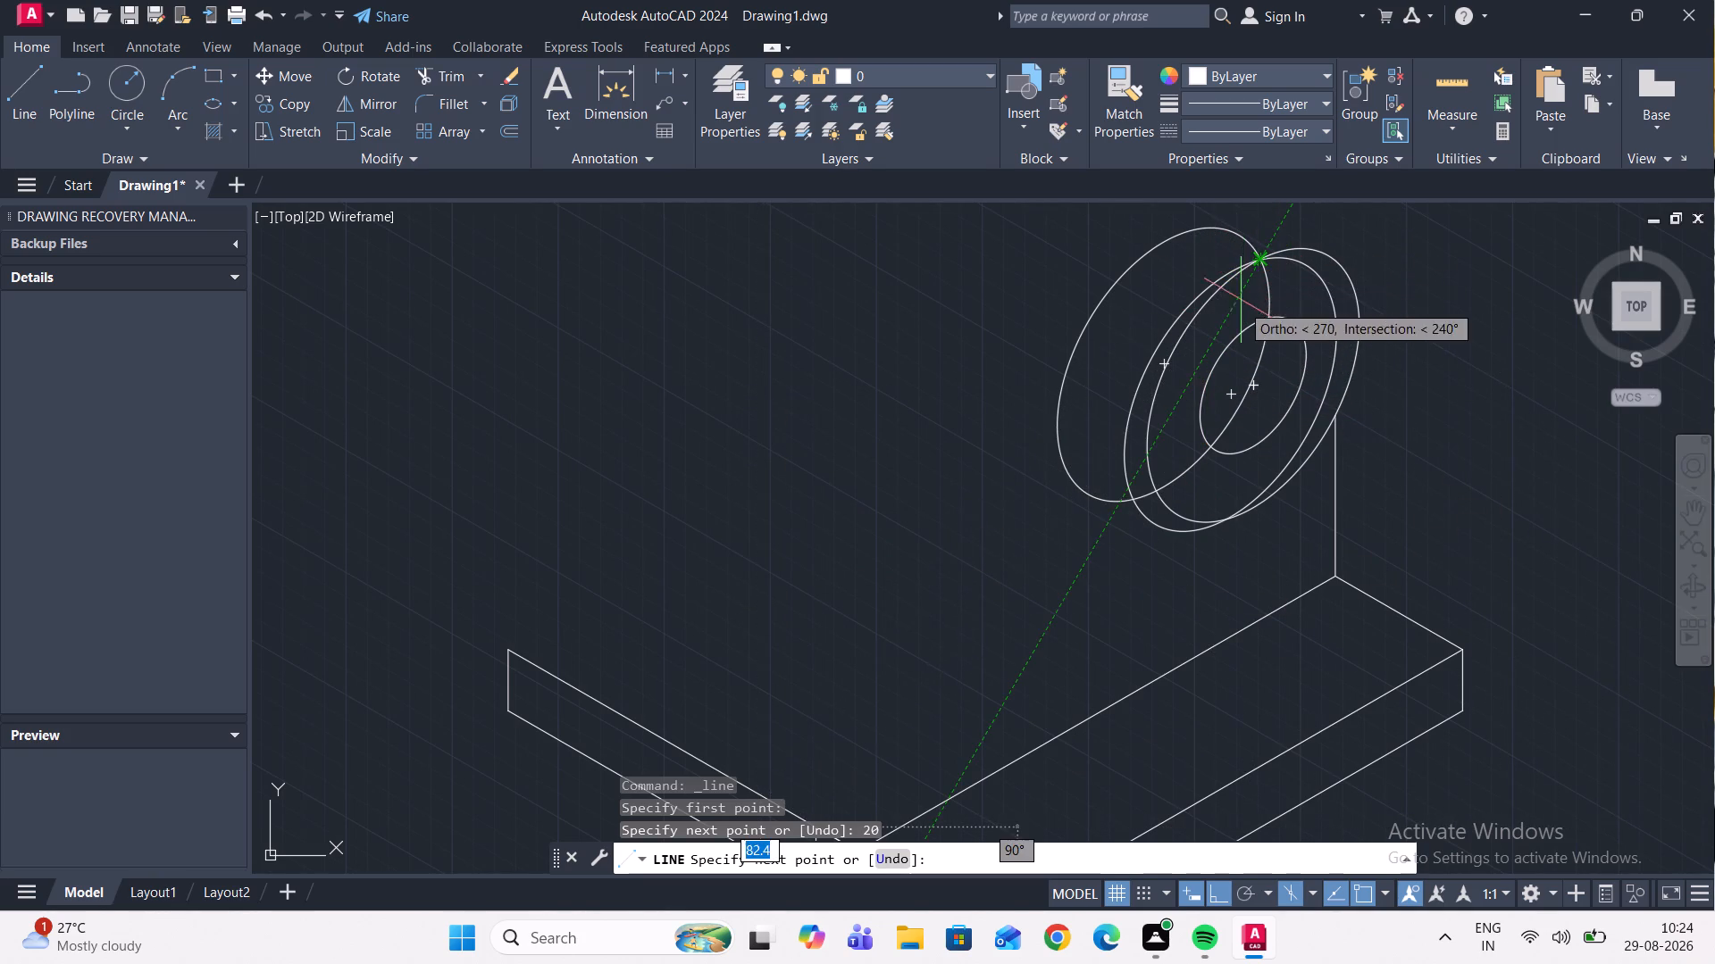
{"action": "scroll", "coordinate": [1223, 321], "scroll_direction": "down", "scroll_amount": 2}
{"action": "scroll", "coordinate": [1220, 328], "scroll_direction": "up", "scroll_amount": 1}
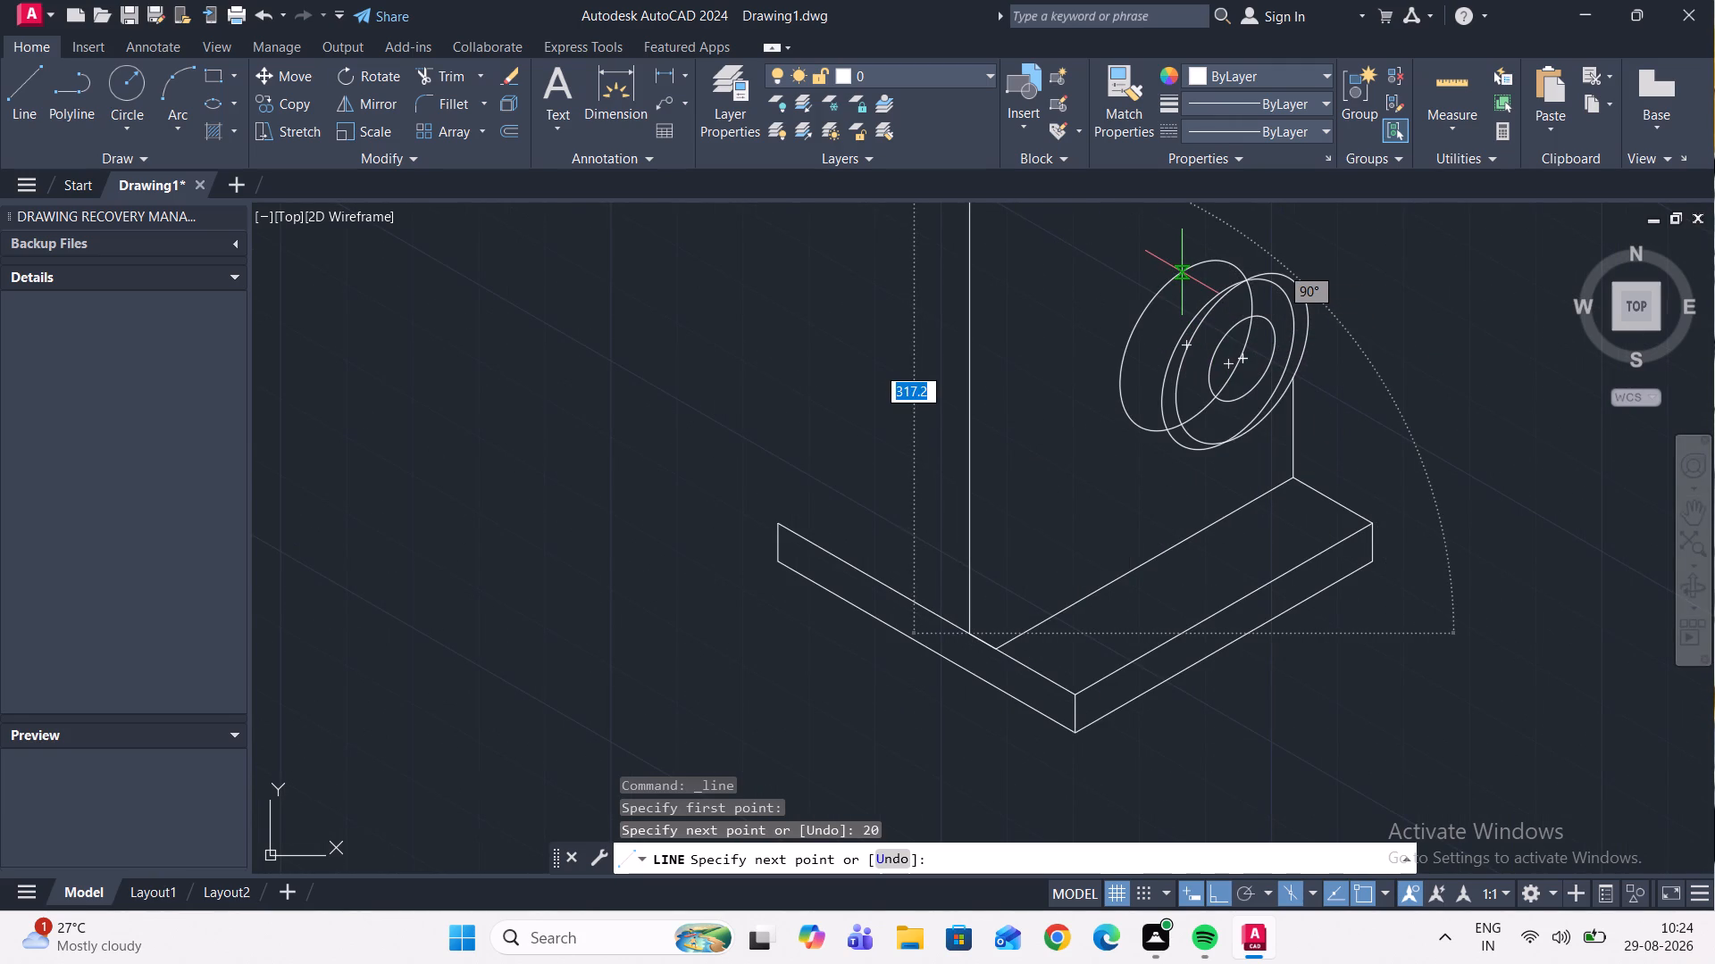
{"action": "scroll", "coordinate": [1189, 279], "scroll_direction": "up", "scroll_amount": 2}
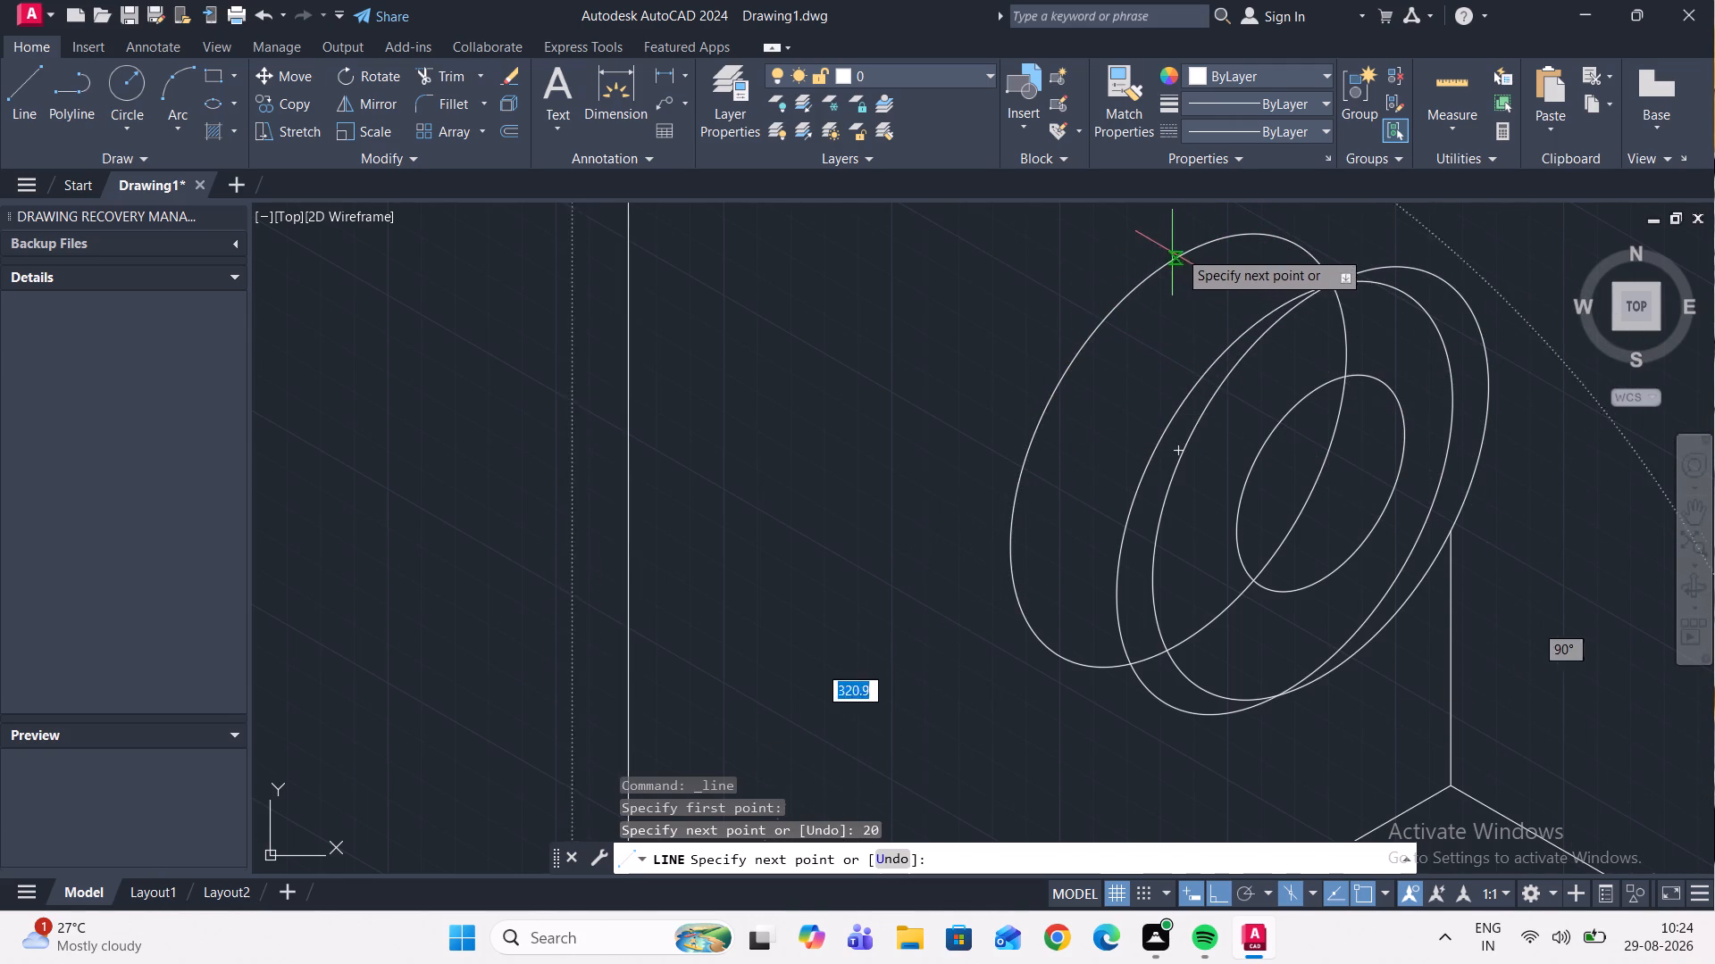
{"action": "left_click", "coordinate": [1300, 244]}
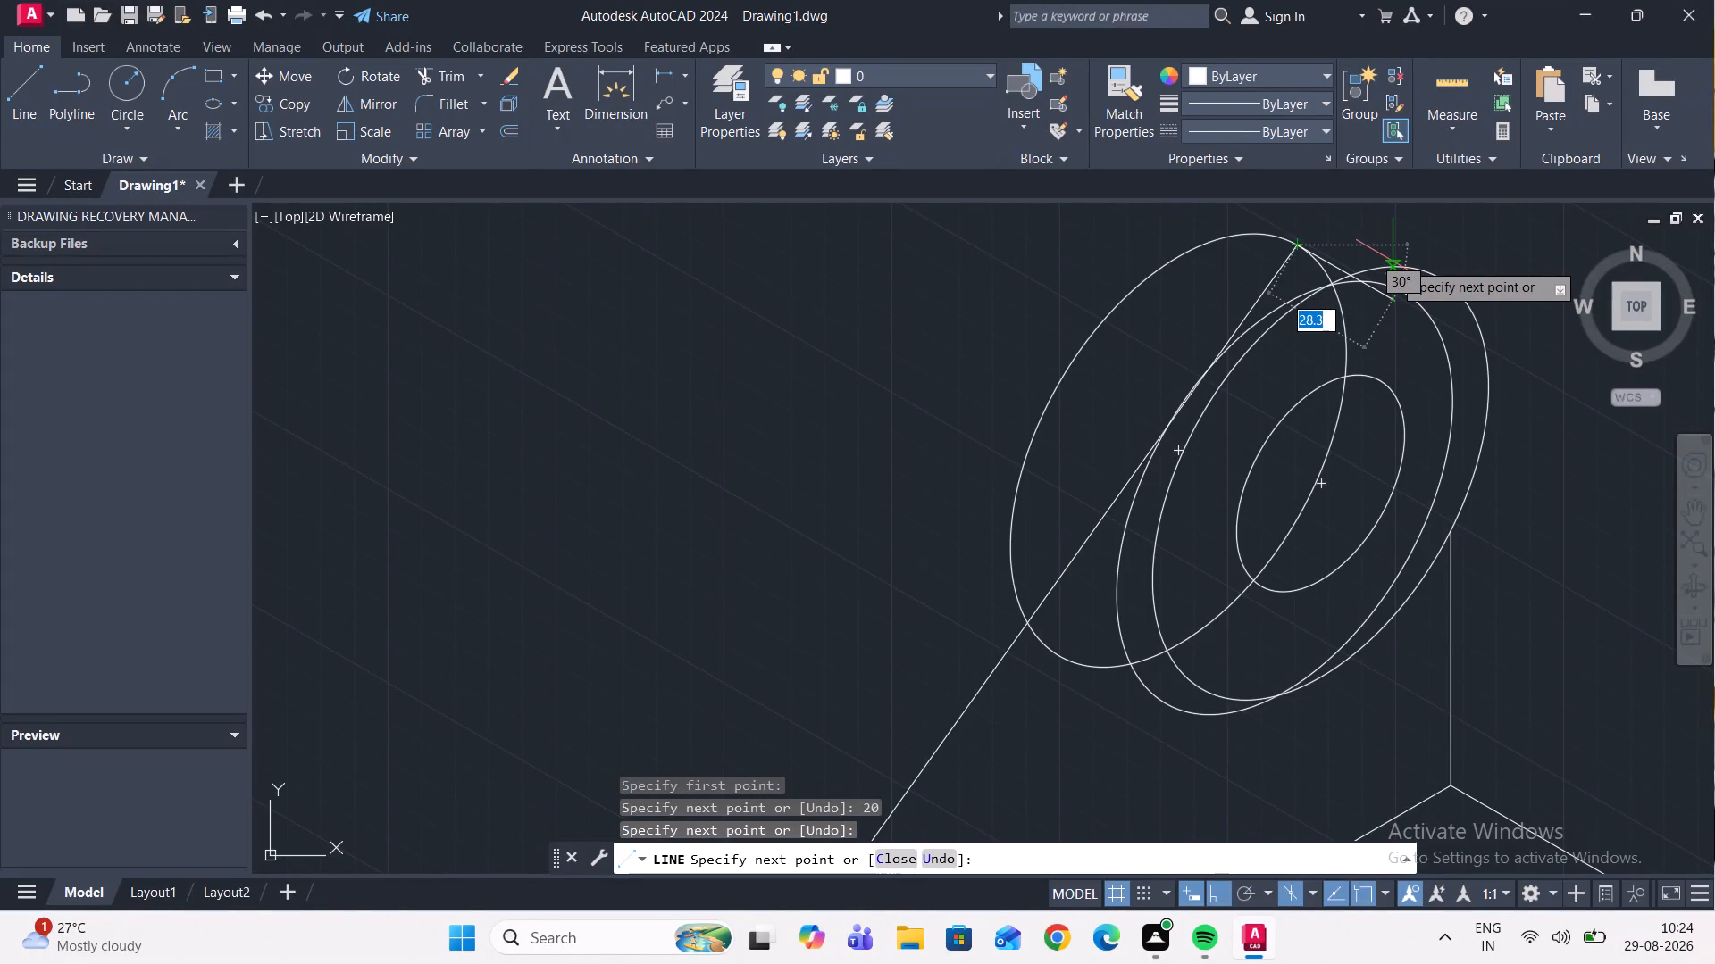
{"action": "key", "text": "Escape"}
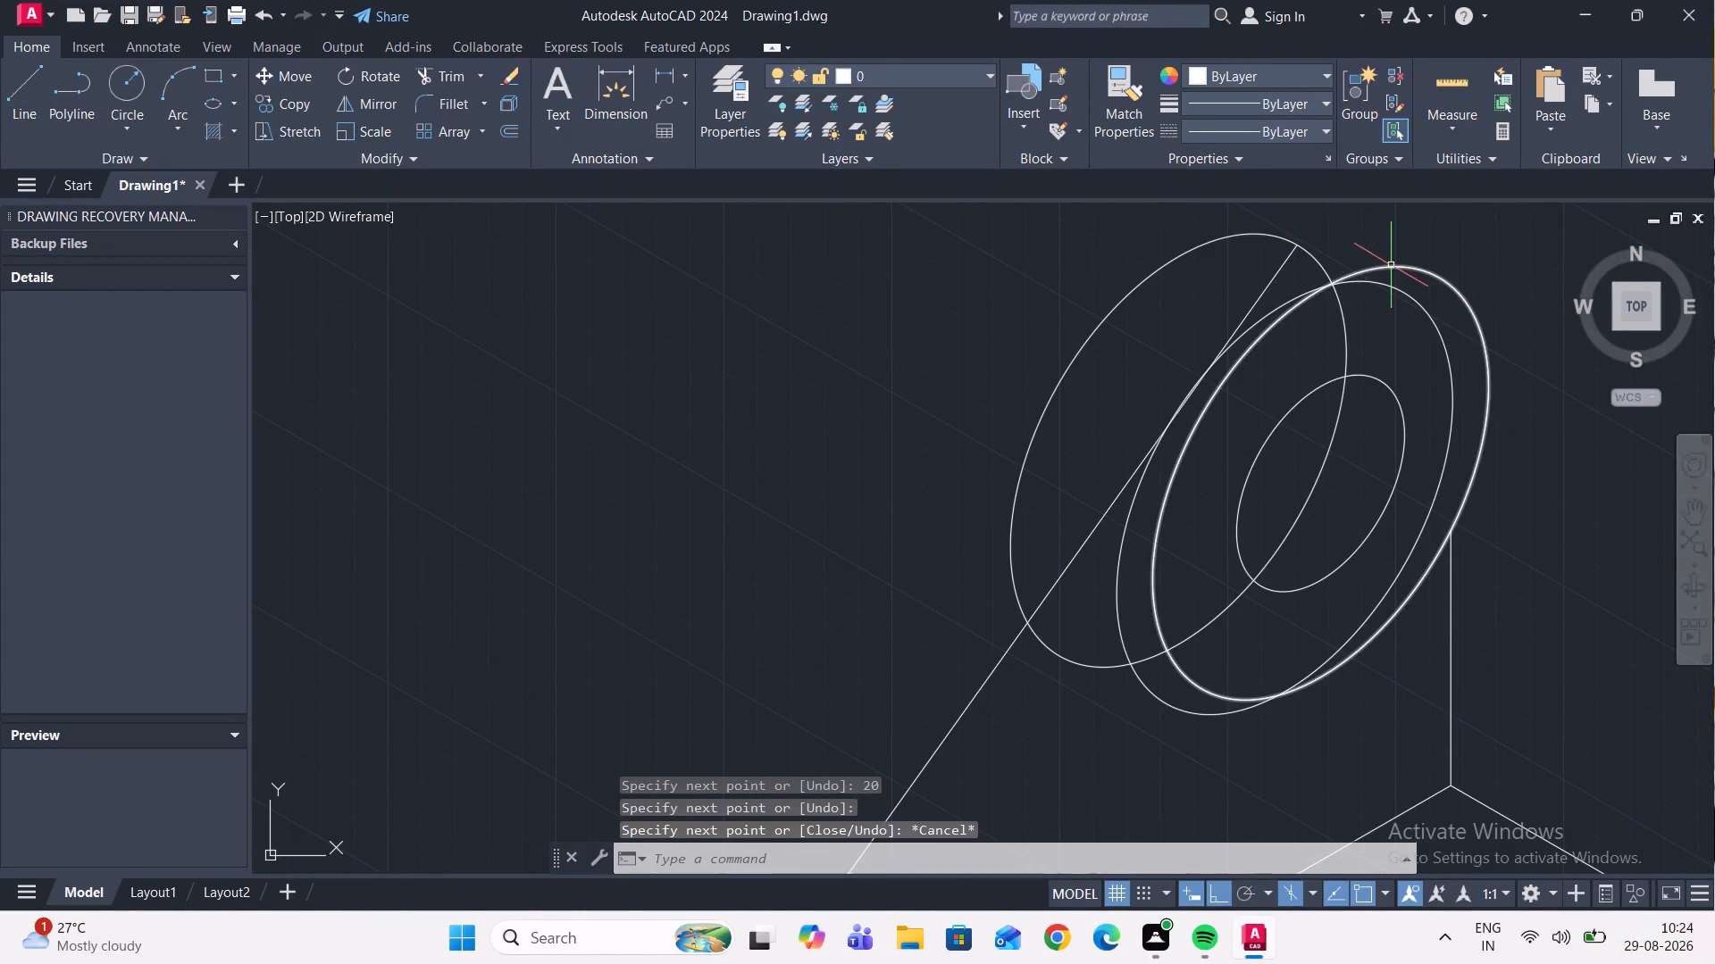
Copy the slanted line 20 mm from its lower end along the base edge, toward the block's front corner.
{"action": "scroll", "coordinate": [1390, 278], "scroll_direction": "down", "scroll_amount": 2}
{"action": "scroll", "coordinate": [1336, 393], "scroll_direction": "up", "scroll_amount": 1}
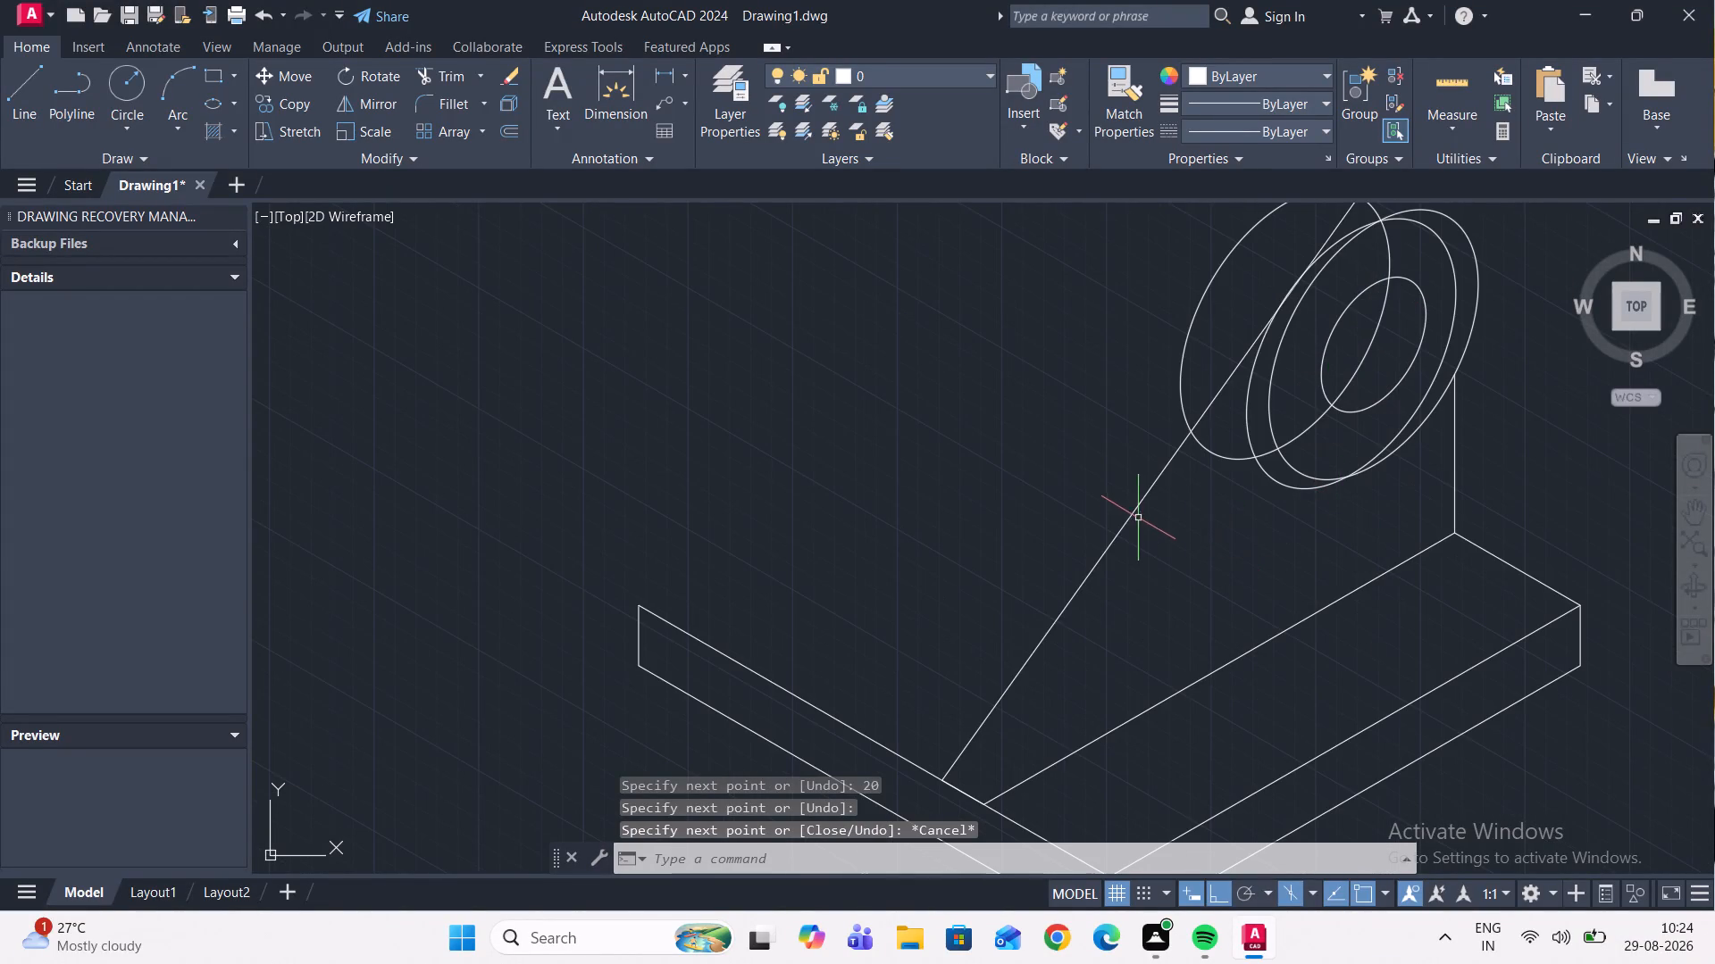
{"action": "left_click", "coordinate": [1135, 509]}
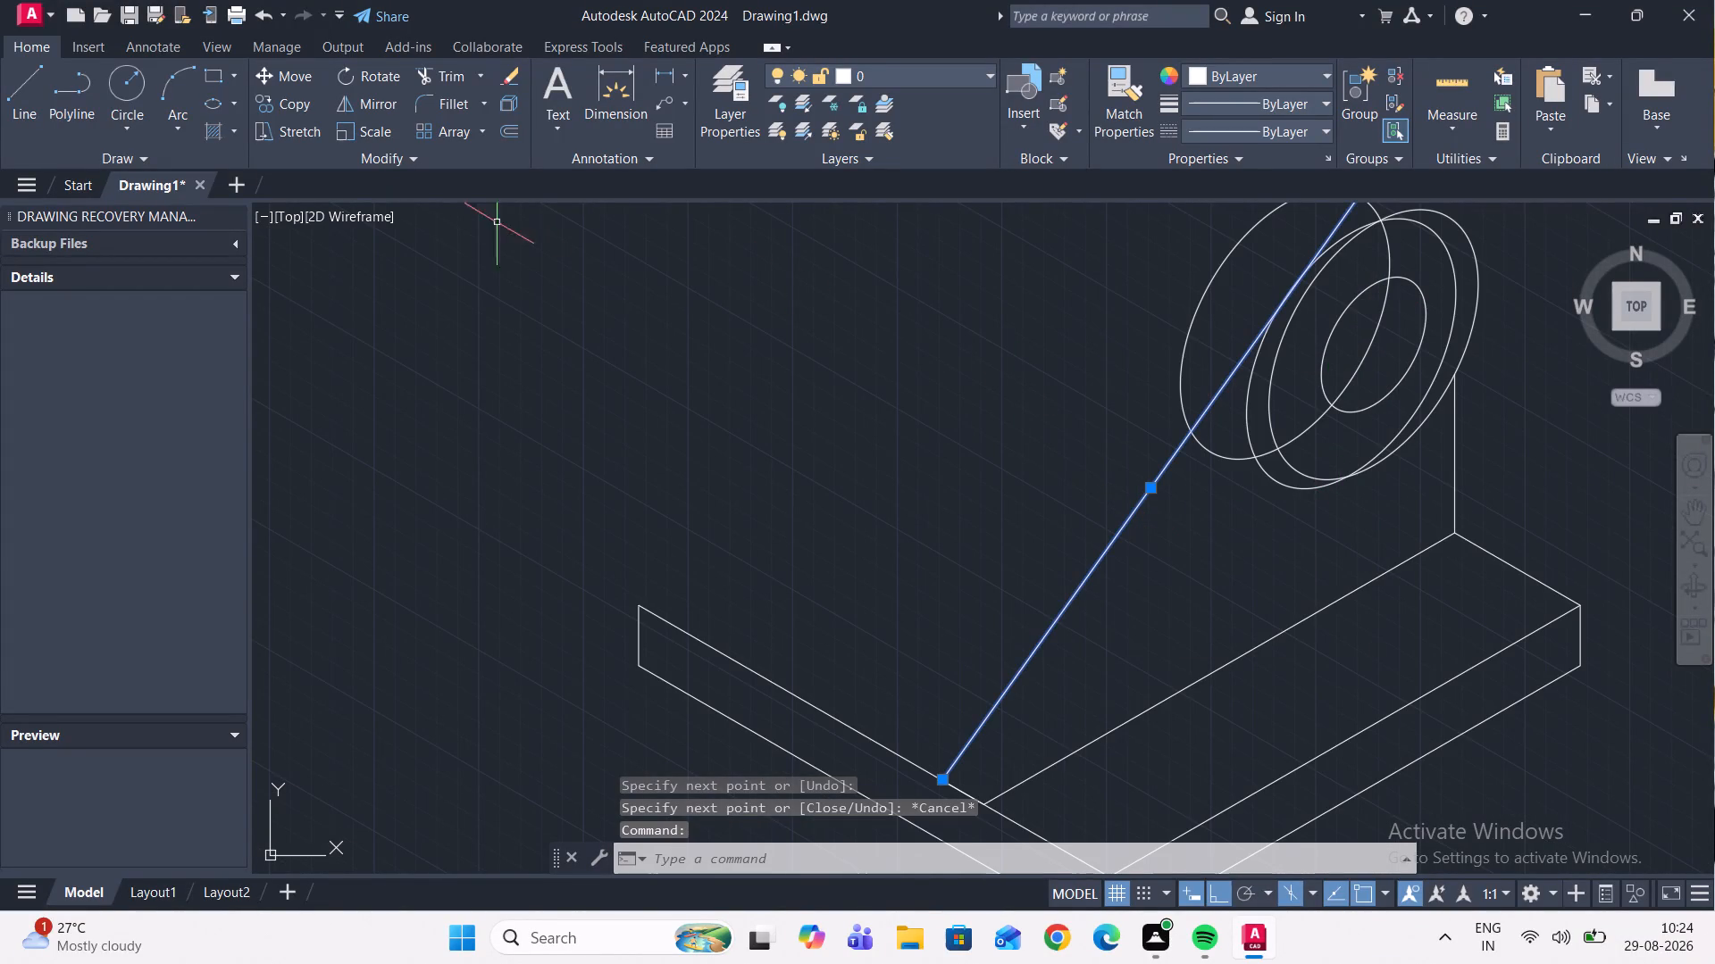
{"action": "left_click", "coordinate": [303, 104]}
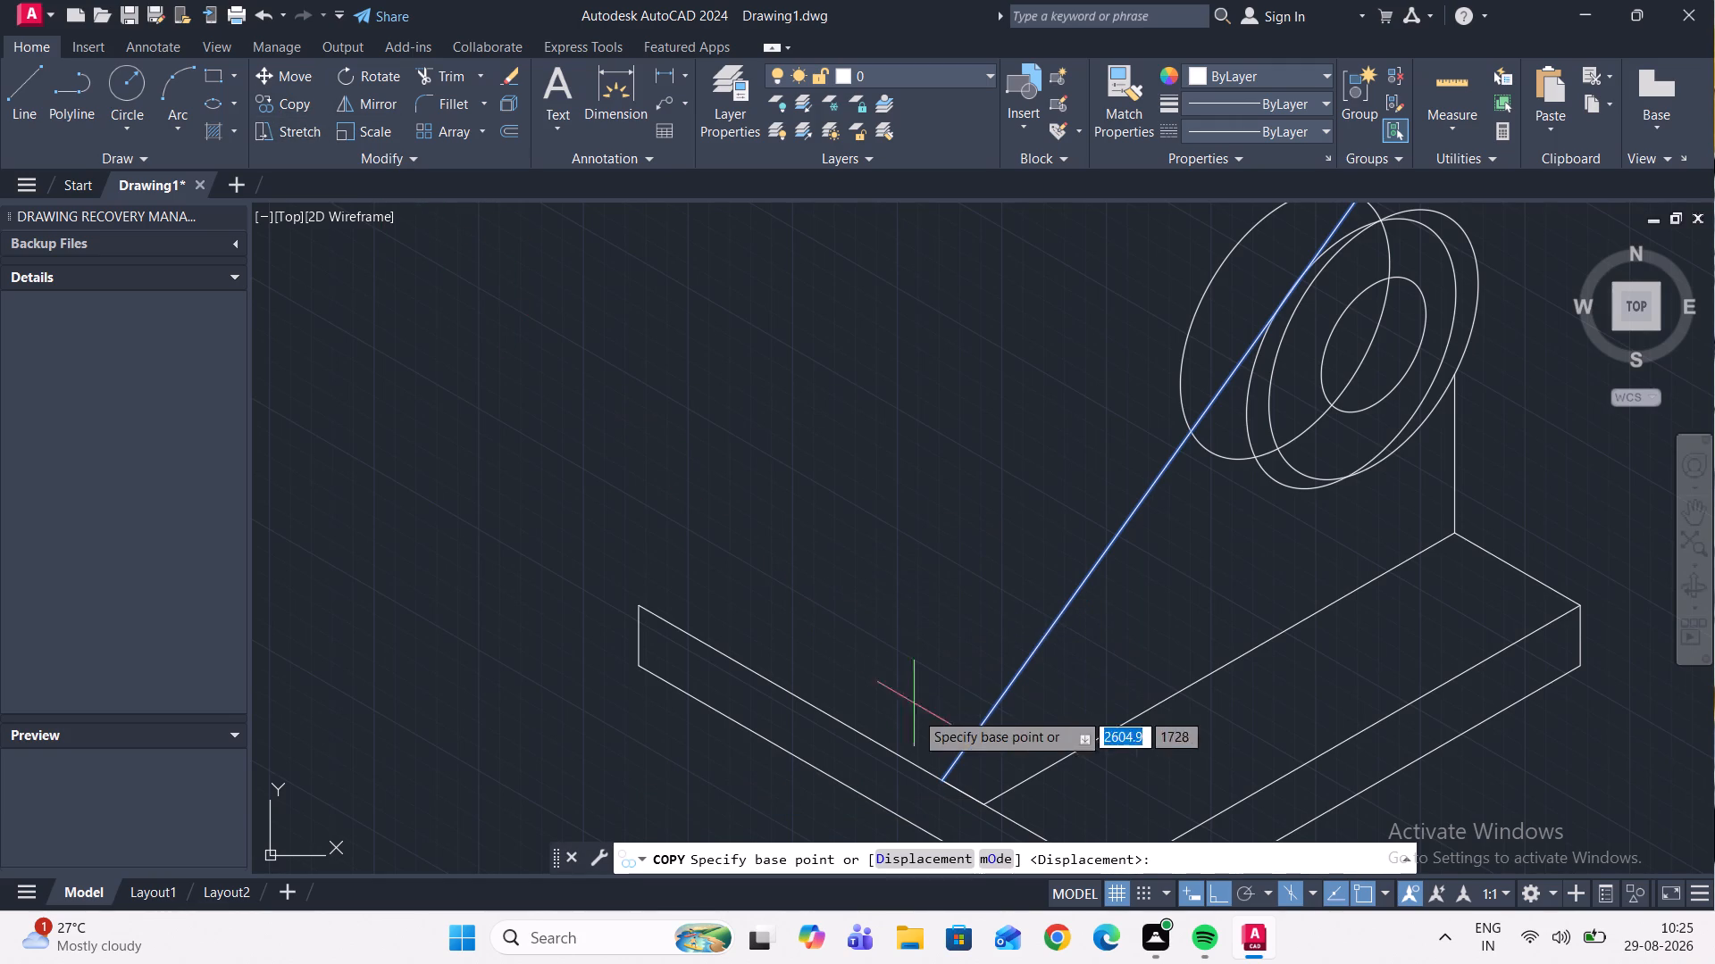
{"action": "left_click", "coordinate": [949, 779]}
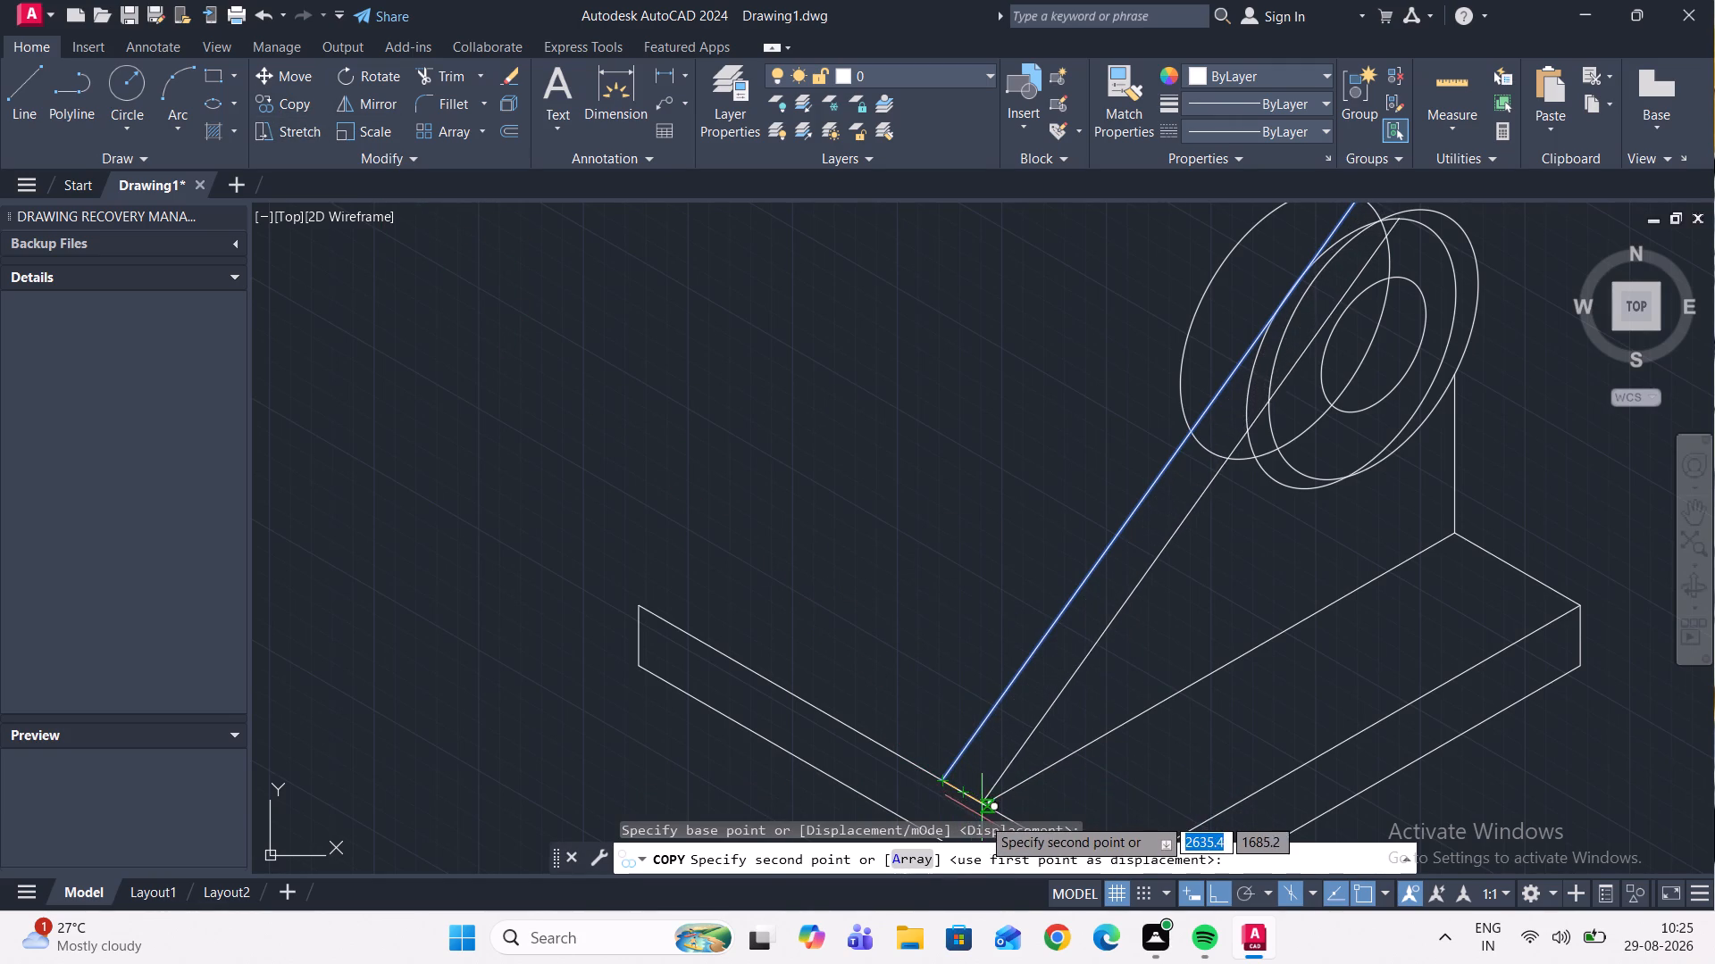
{"action": "scroll", "coordinate": [990, 805], "scroll_direction": "up", "scroll_amount": 4}
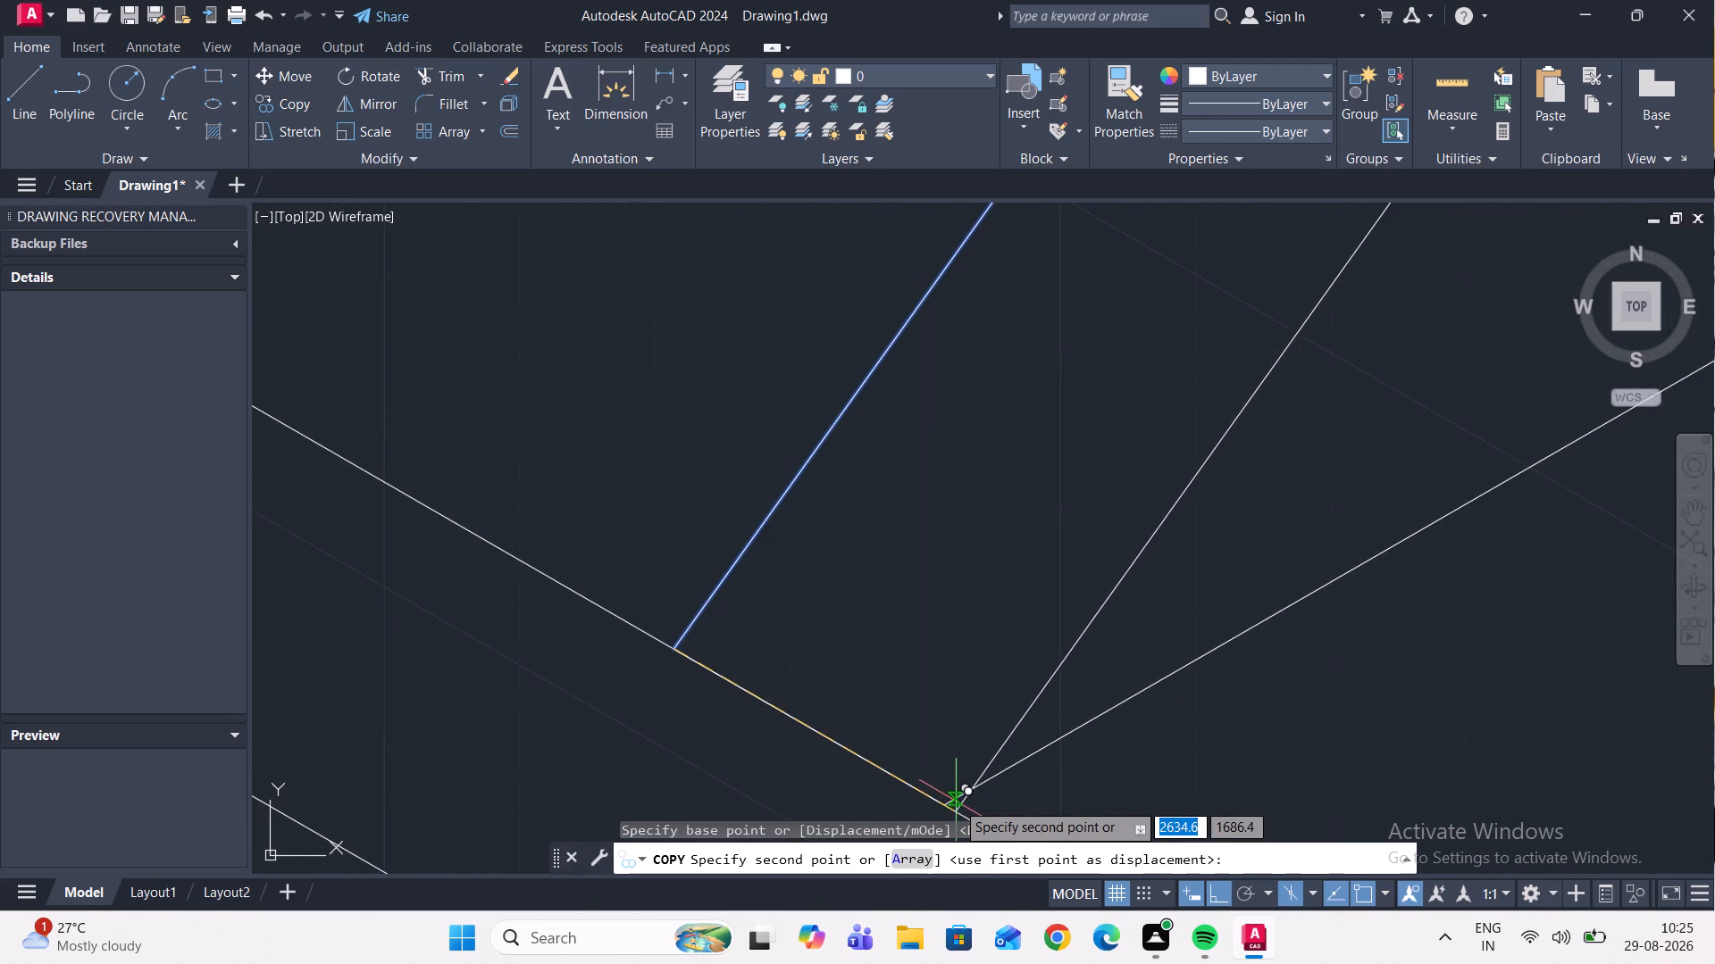
{"action": "type", "text": "20"}
{"action": "key", "text": "Return"}
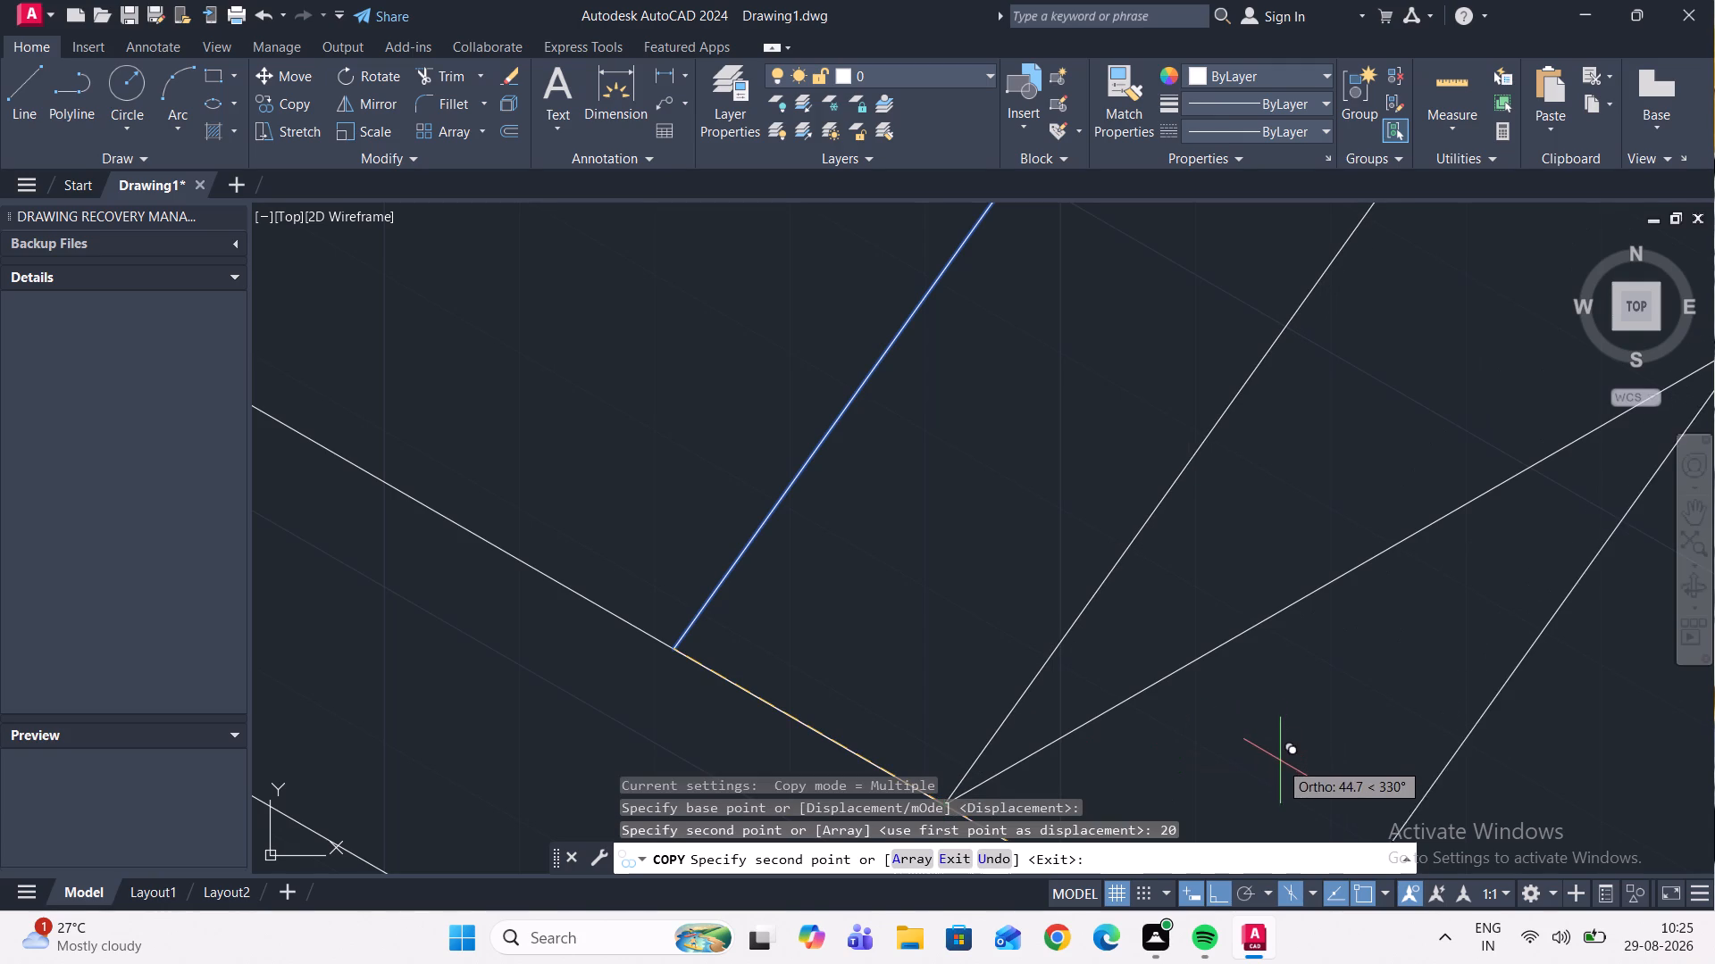
{"action": "key", "text": "Escape"}
Trim the copied slanted line's segment just inside the middle large isocircle, and the farthest large isocircle's lower arc between the two slanted lines.
{"action": "scroll", "coordinate": [1268, 735], "scroll_direction": "down", "scroll_amount": 3}
{"action": "scroll", "coordinate": [1332, 611], "scroll_direction": "down", "scroll_amount": 3}
{"action": "middle_click_drag", "start_coordinate": [1385, 577], "coordinate": [1249, 647]}
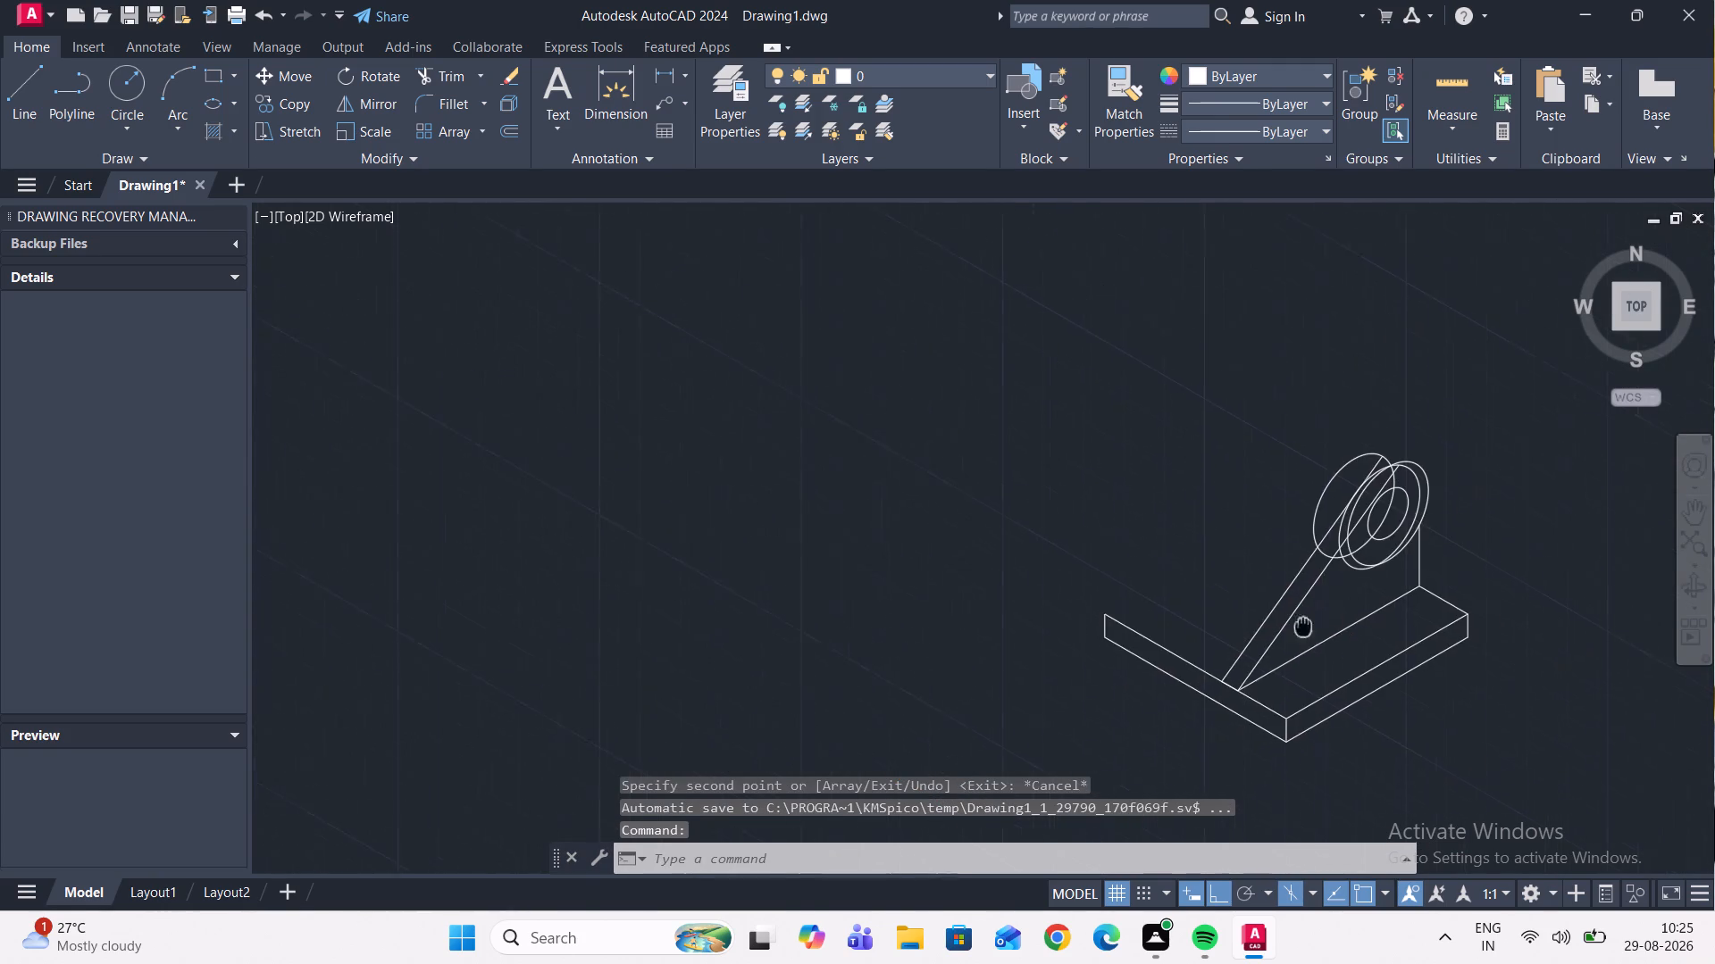
{"action": "middle_click_drag", "start_coordinate": [1249, 647], "coordinate": [1078, 679]}
{"action": "scroll", "coordinate": [1125, 599], "scroll_direction": "up", "scroll_amount": 2}
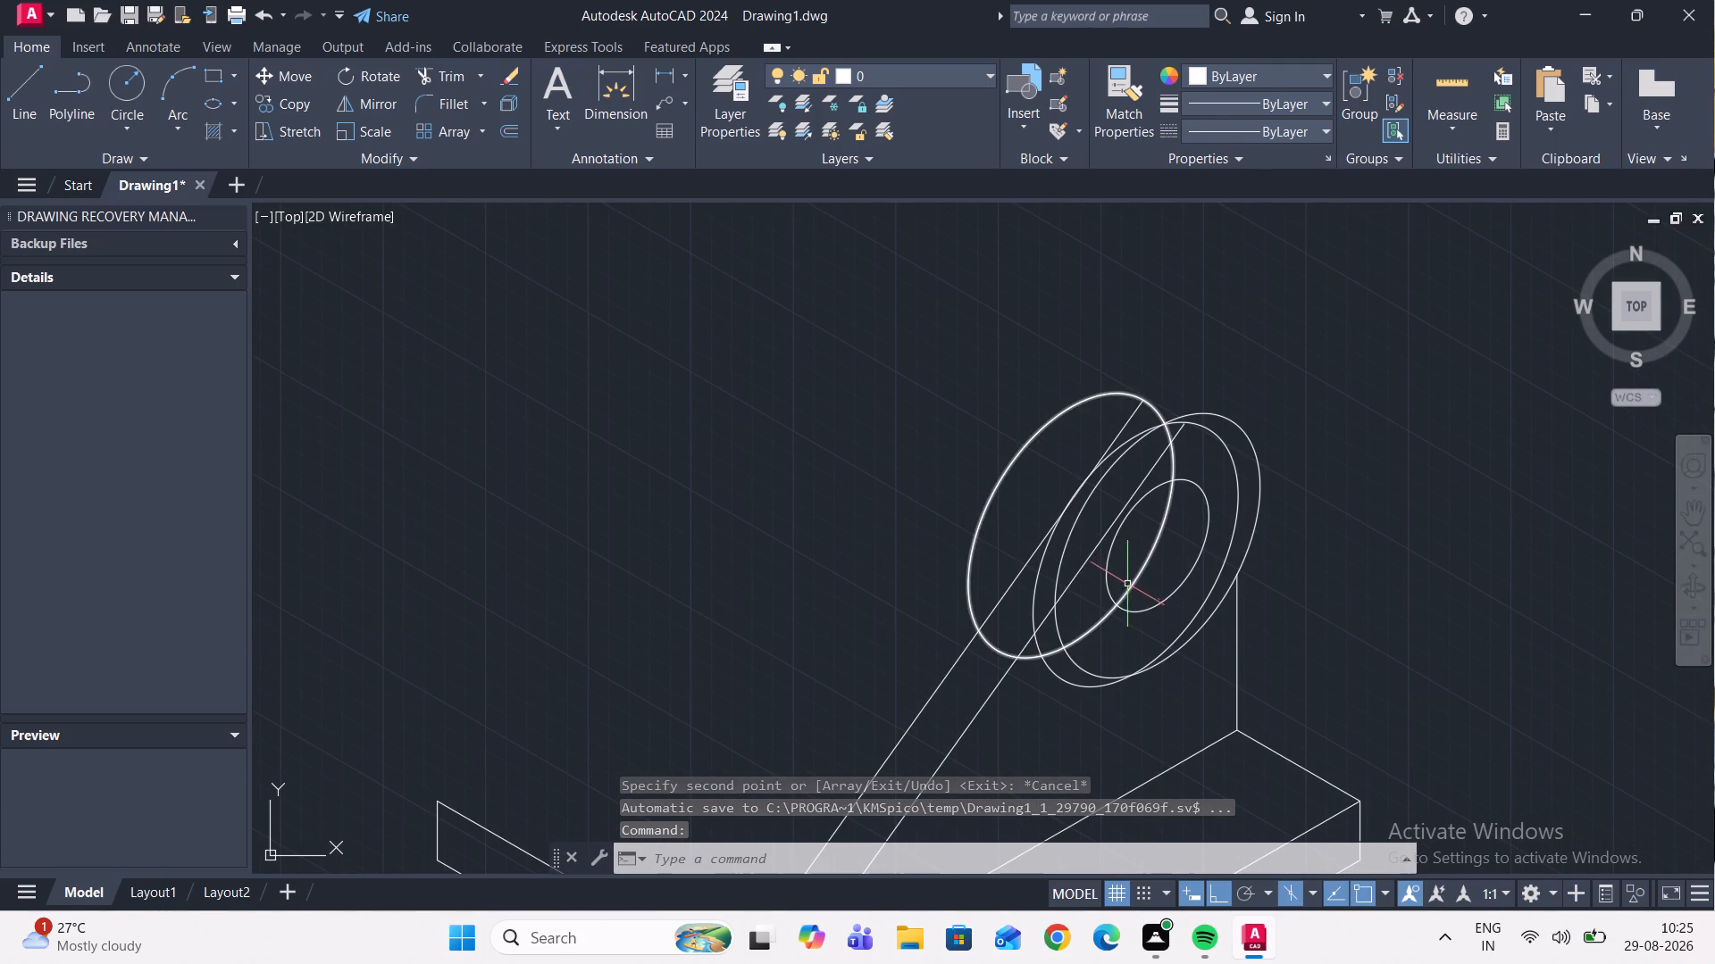
{"action": "scroll", "coordinate": [1027, 646], "scroll_direction": "up", "scroll_amount": 1}
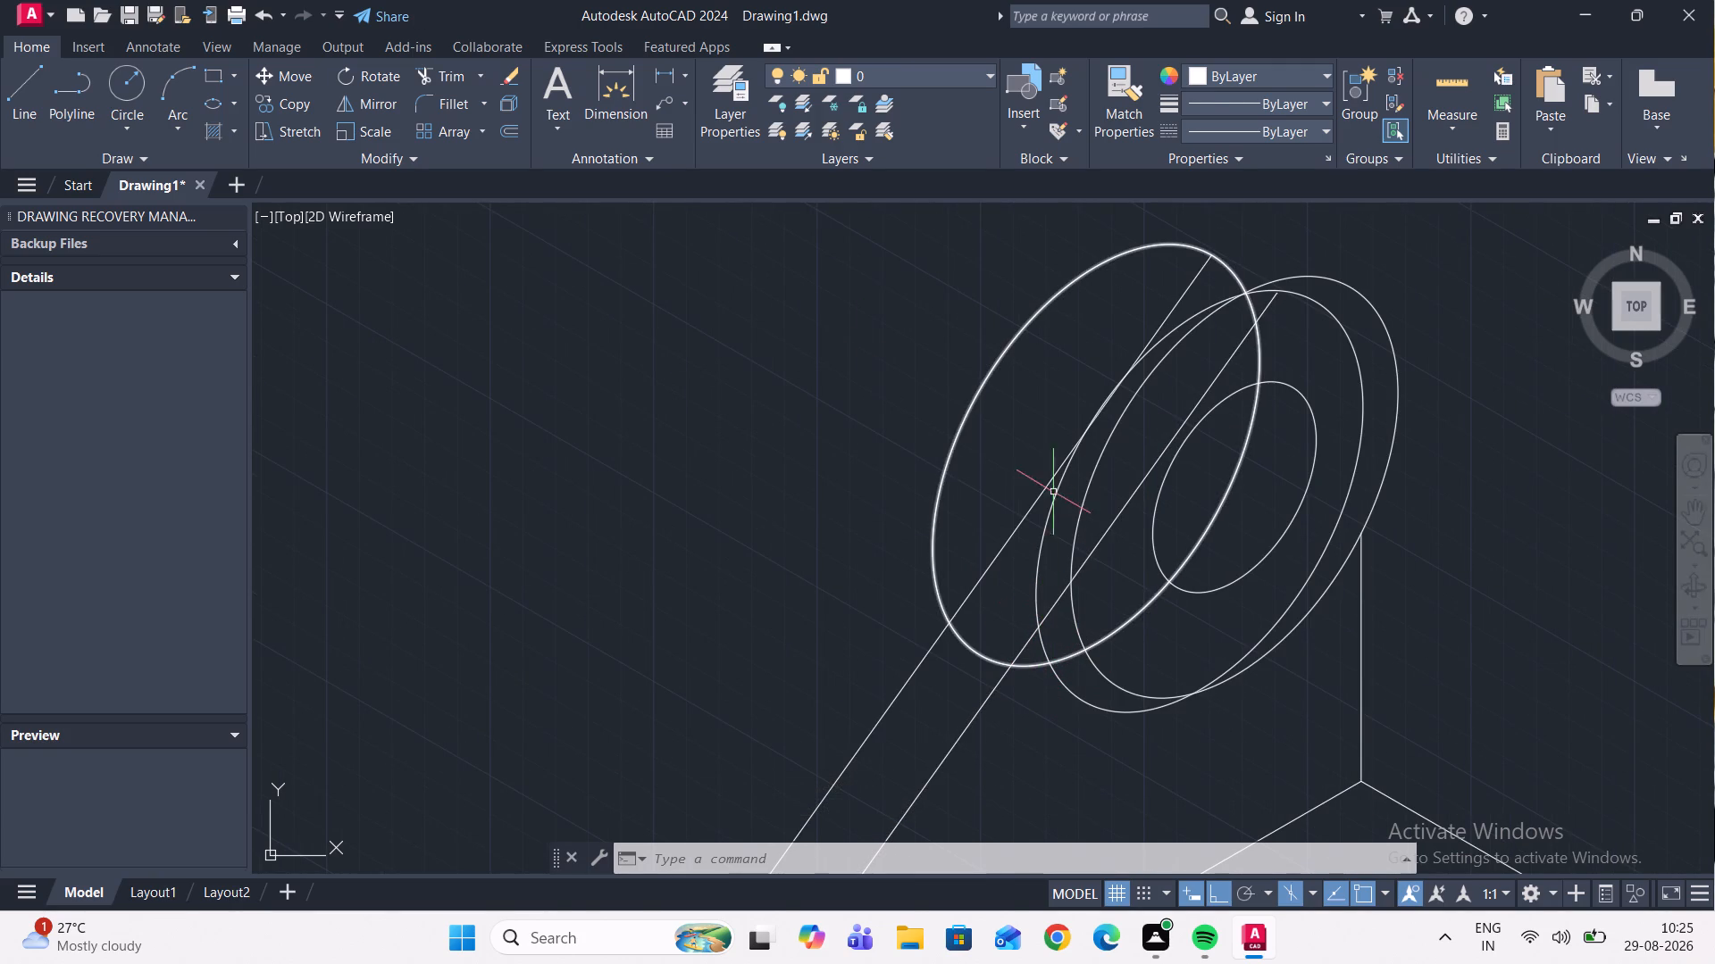
{"action": "left_click", "coordinate": [441, 72]}
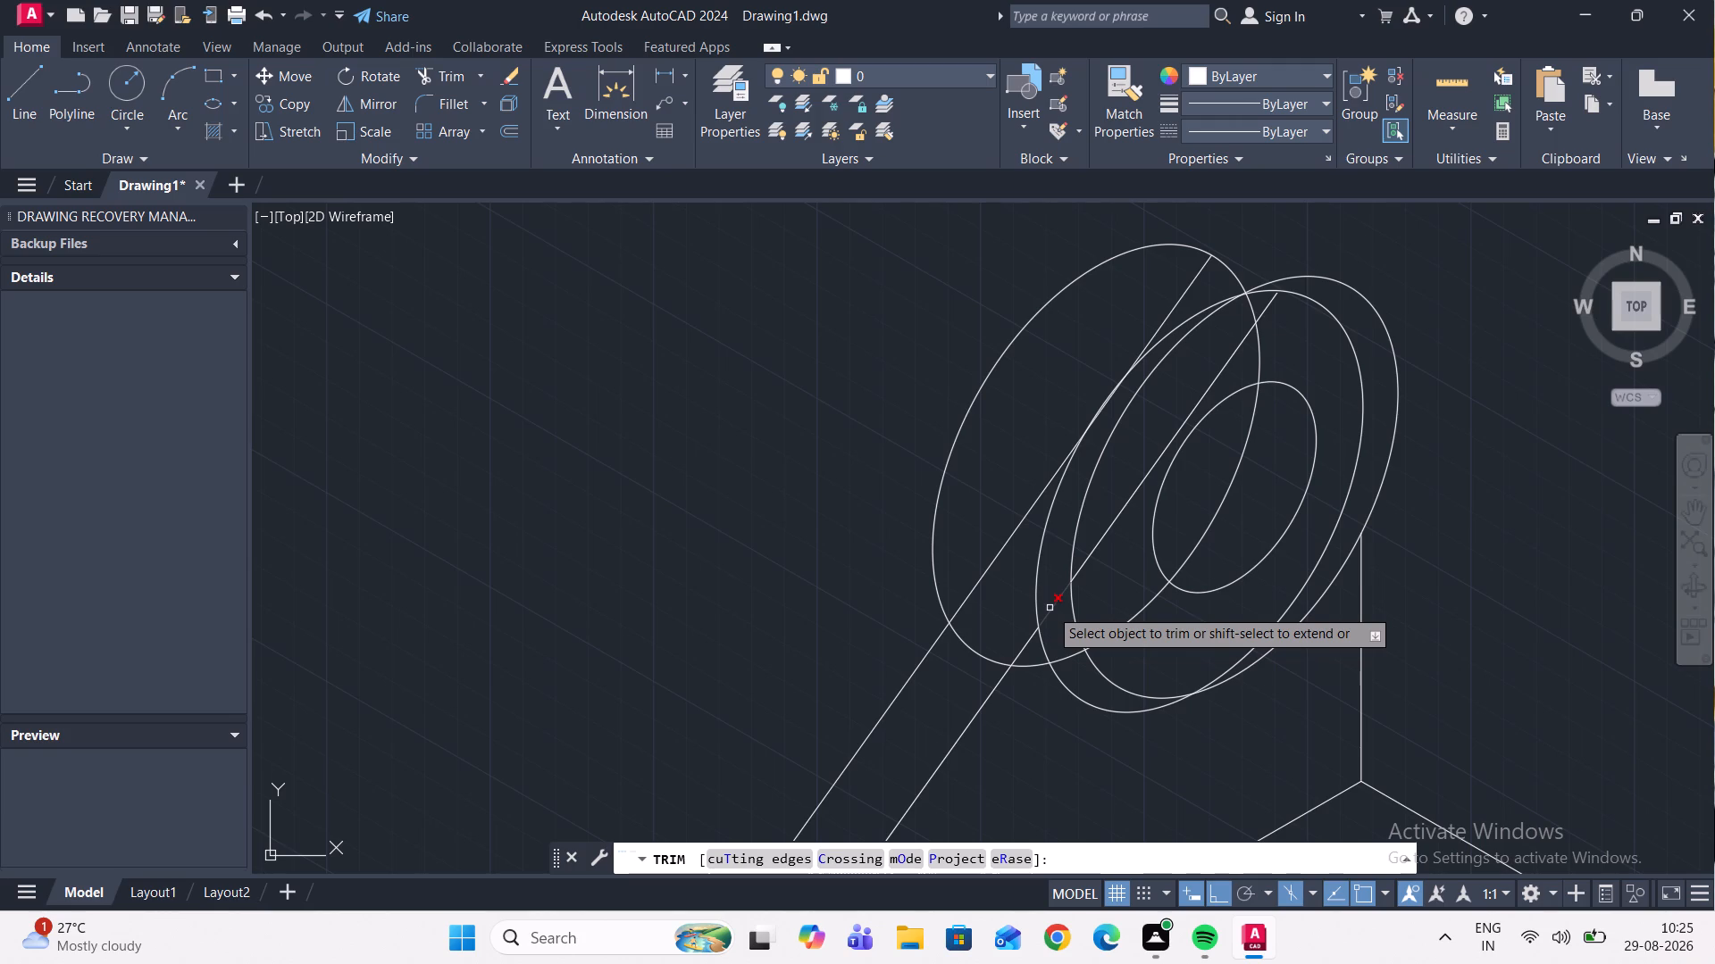
{"action": "left_click", "coordinate": [1050, 608]}
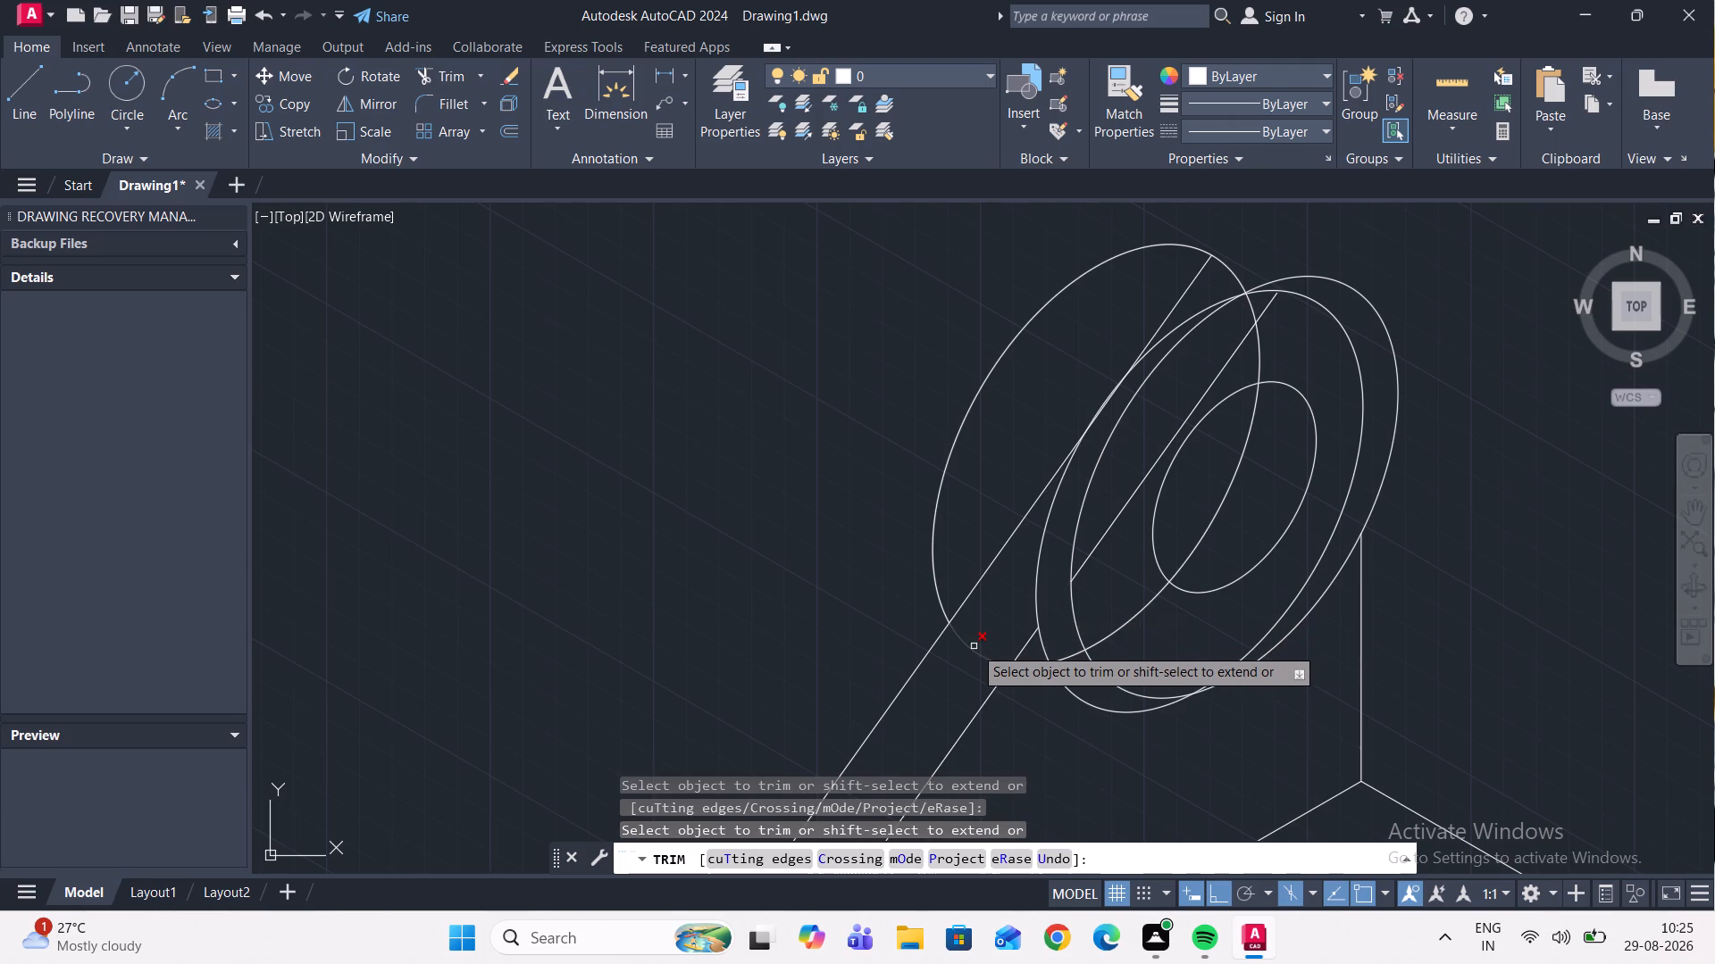
{"action": "left_click", "coordinate": [974, 646]}
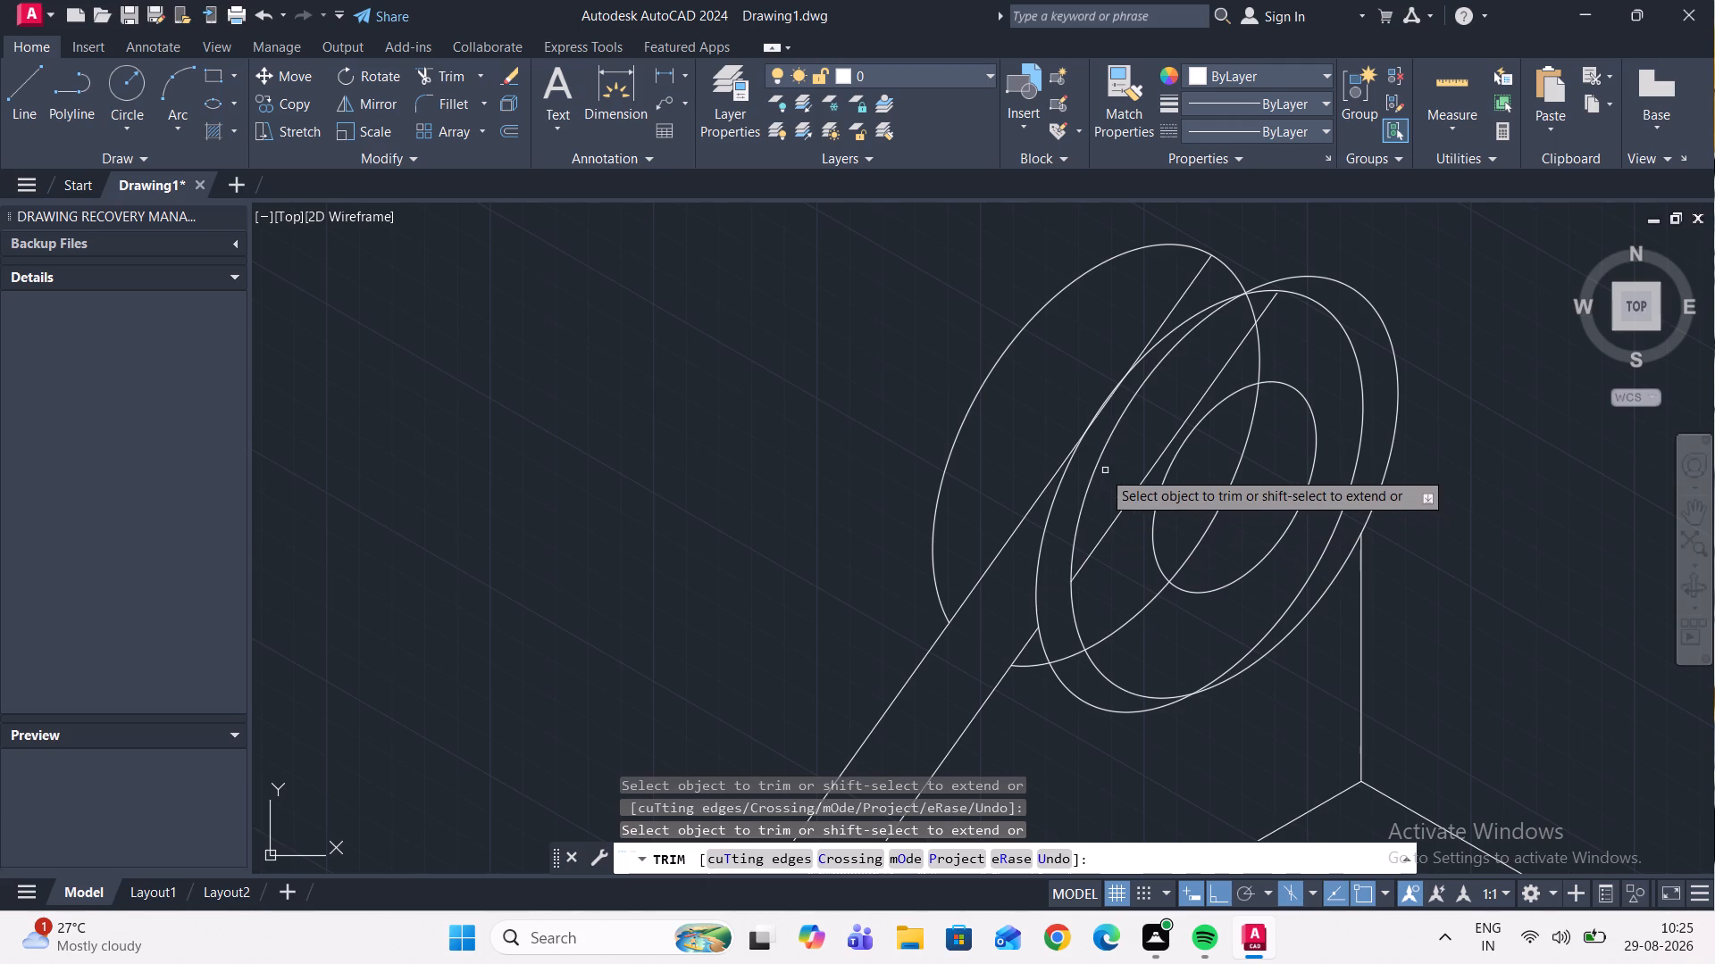
Trim away the middle large isocircle's arc on the side facing the slanted lines, including the short pieces where it crosses the first line.
{"action": "left_click", "coordinate": [1036, 567]}
{"action": "scroll", "coordinate": [1137, 381], "scroll_direction": "up", "scroll_amount": 3}
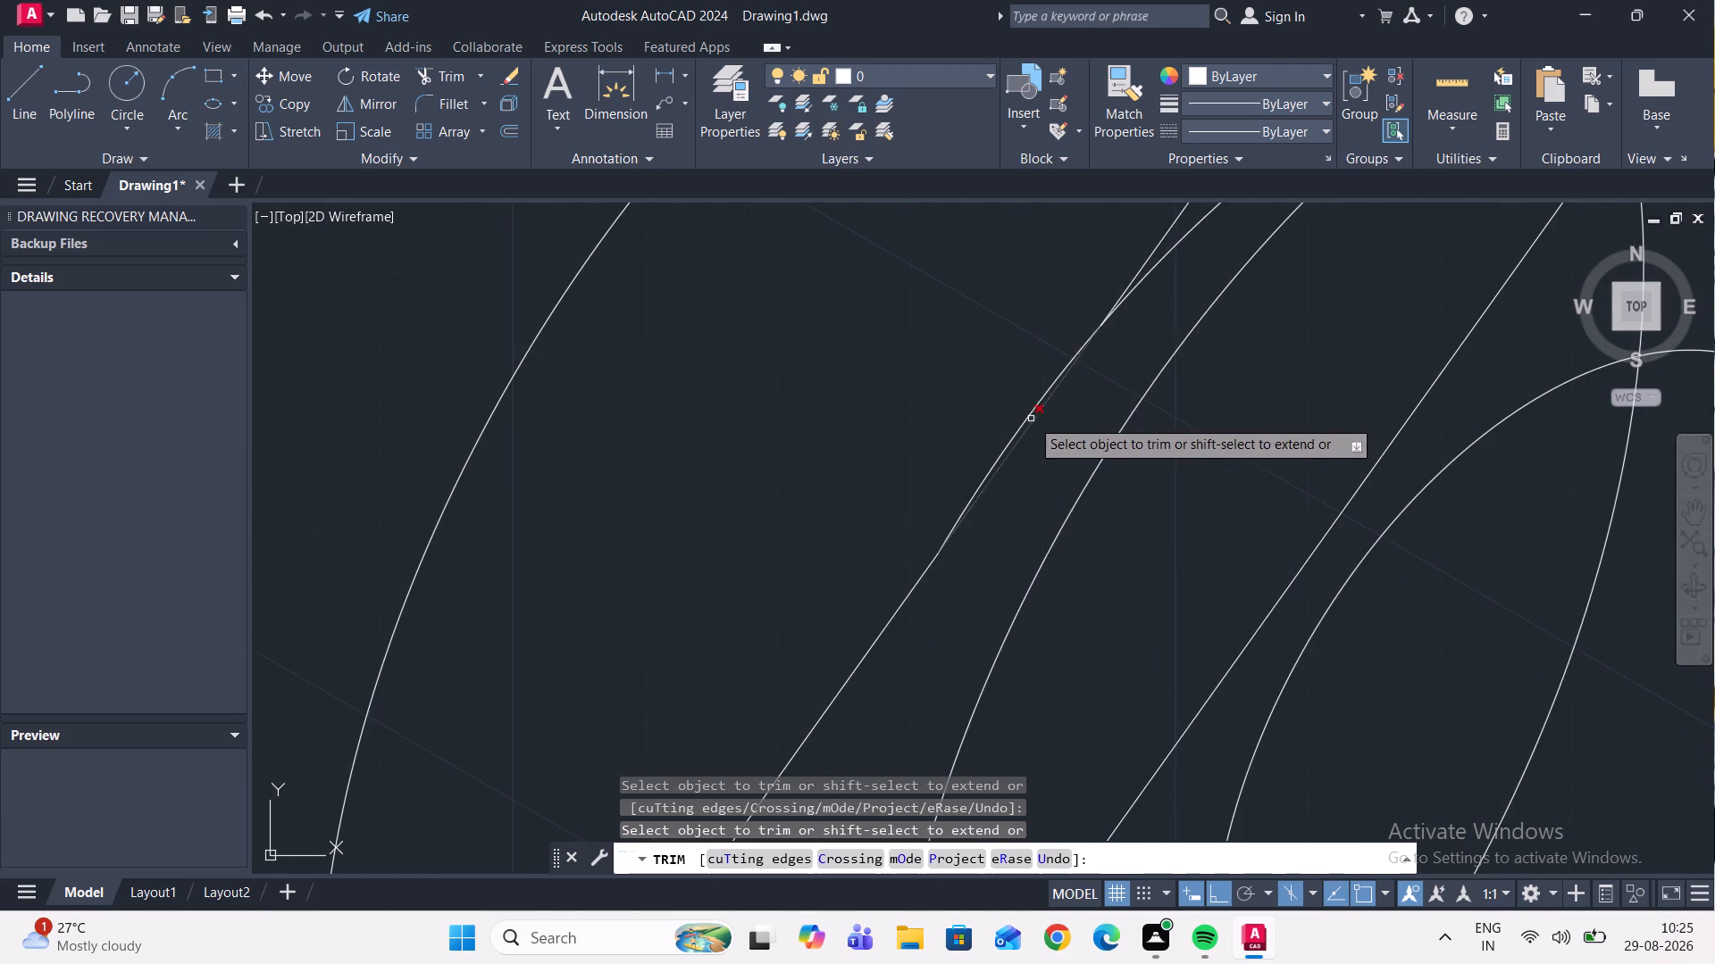
{"action": "scroll", "coordinate": [1025, 420], "scroll_direction": "up", "scroll_amount": 1}
{"action": "left_click", "coordinate": [1003, 450]}
{"action": "scroll", "coordinate": [1005, 448], "scroll_direction": "down", "scroll_amount": 2}
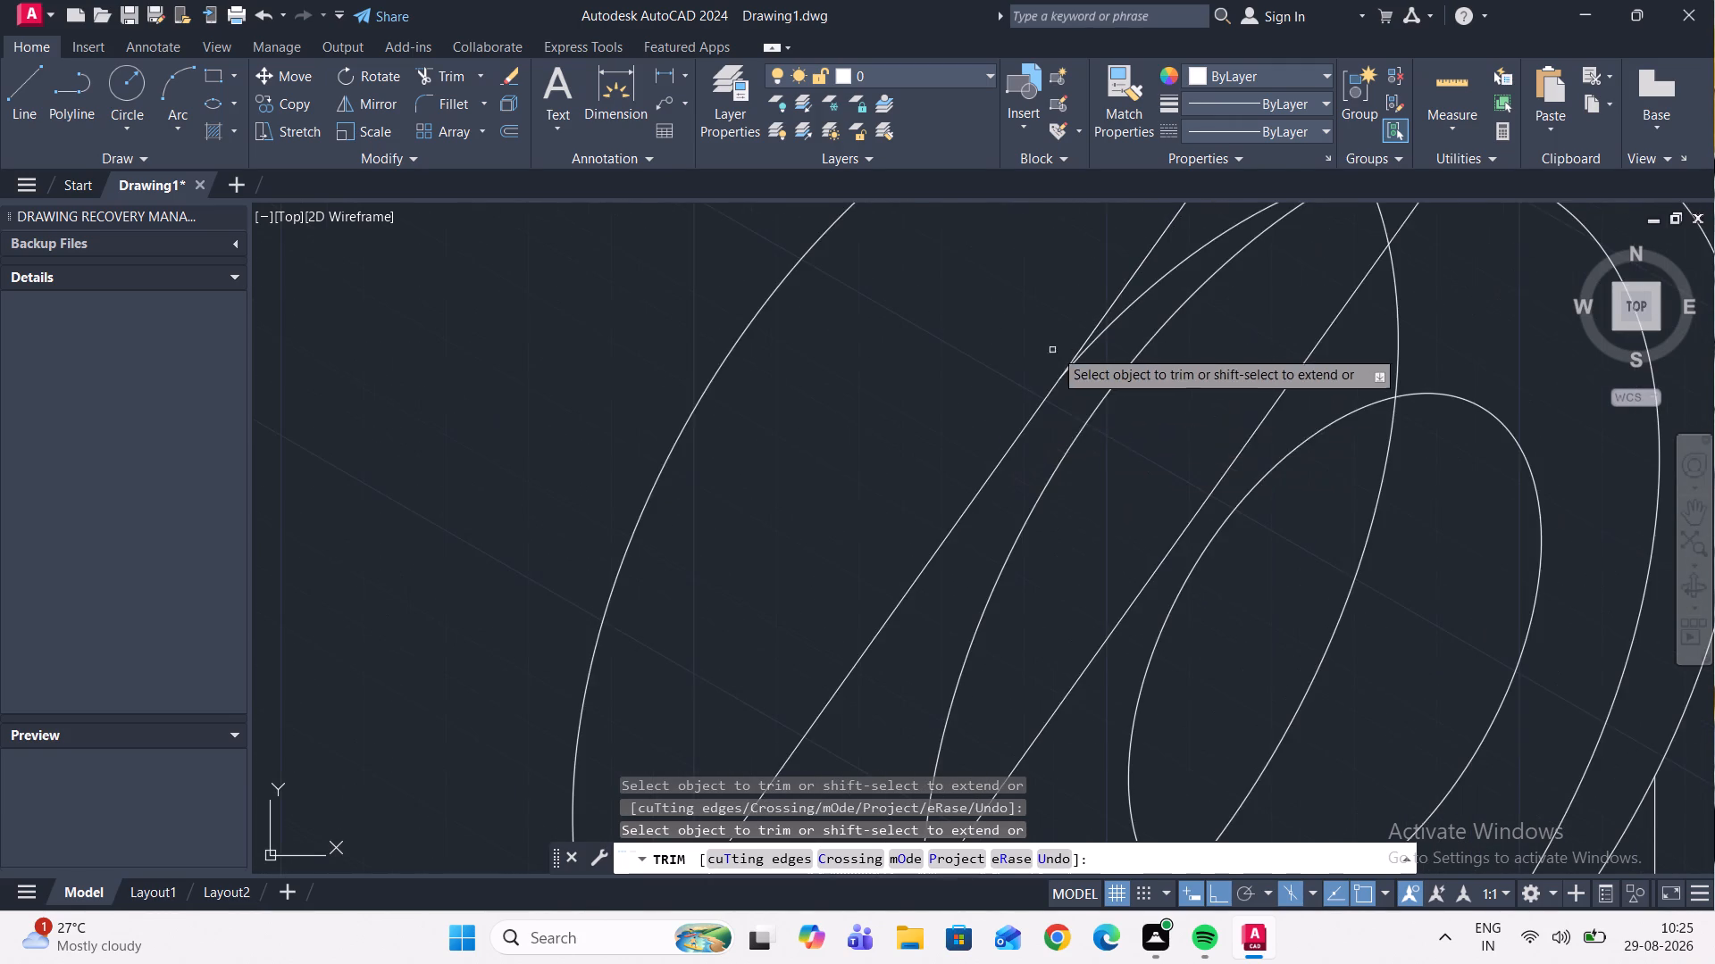
{"action": "scroll", "coordinate": [1072, 348], "scroll_direction": "up", "scroll_amount": 2}
{"action": "left_click", "coordinate": [1106, 353]}
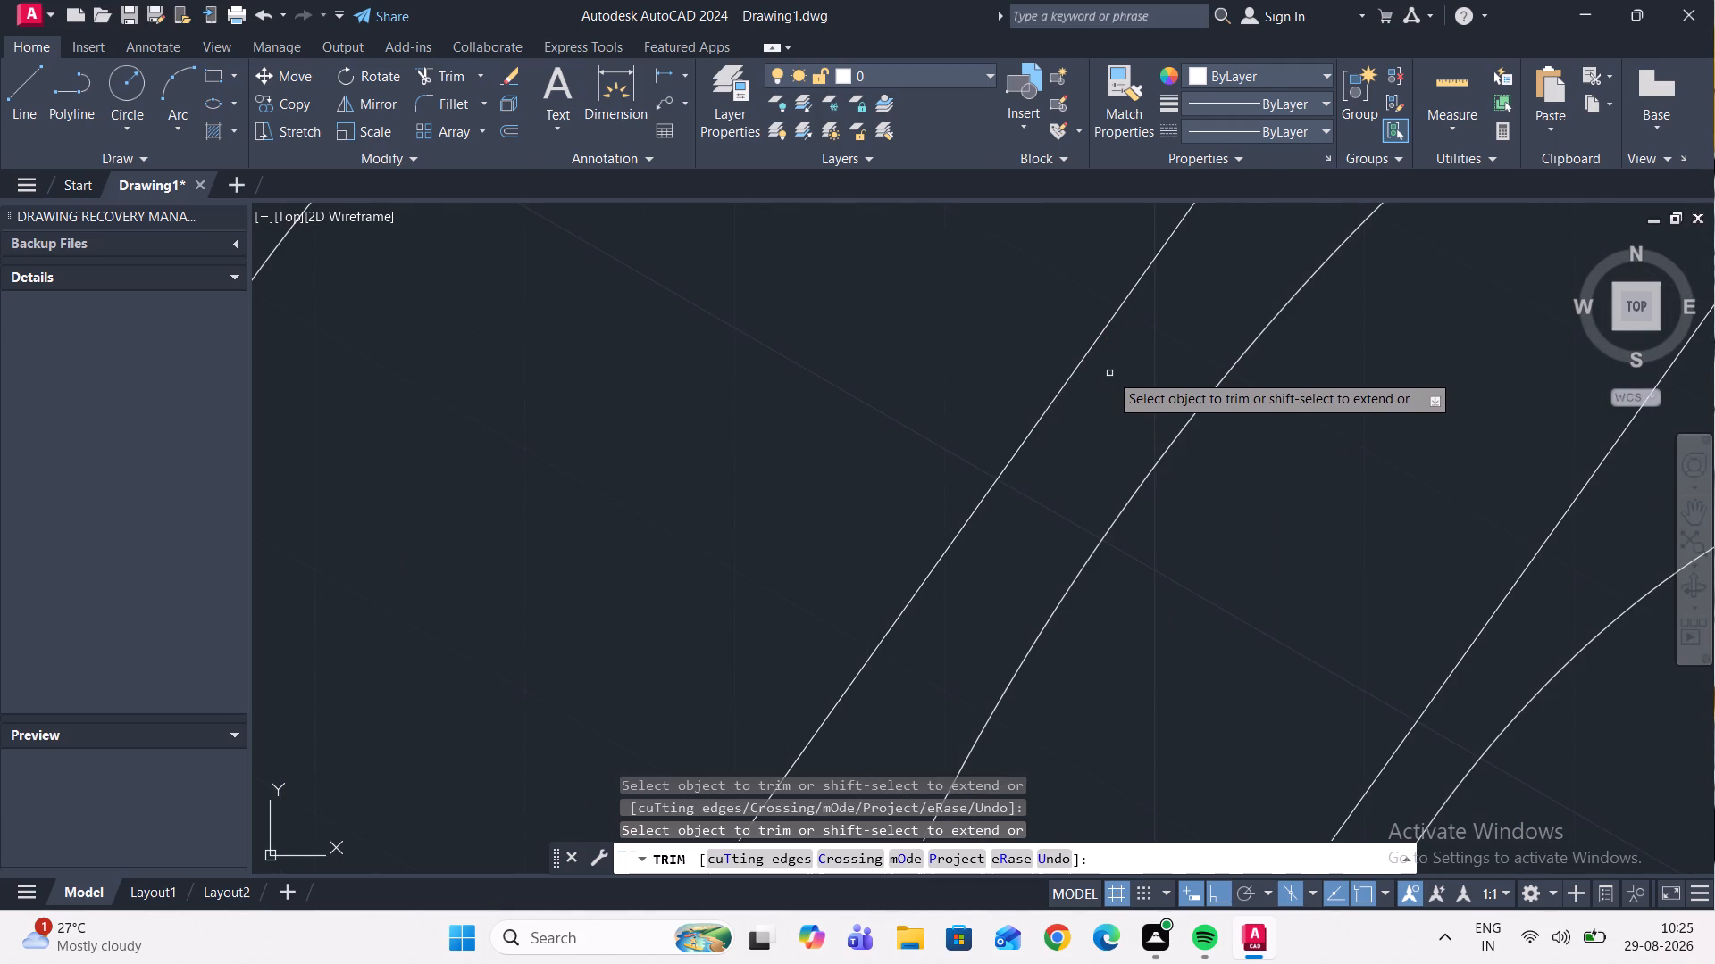
Trim away the remaining pieces of the copied slanted line inside the large isocircles.
{"action": "scroll", "coordinate": [1104, 377], "scroll_direction": "down", "scroll_amount": 4}
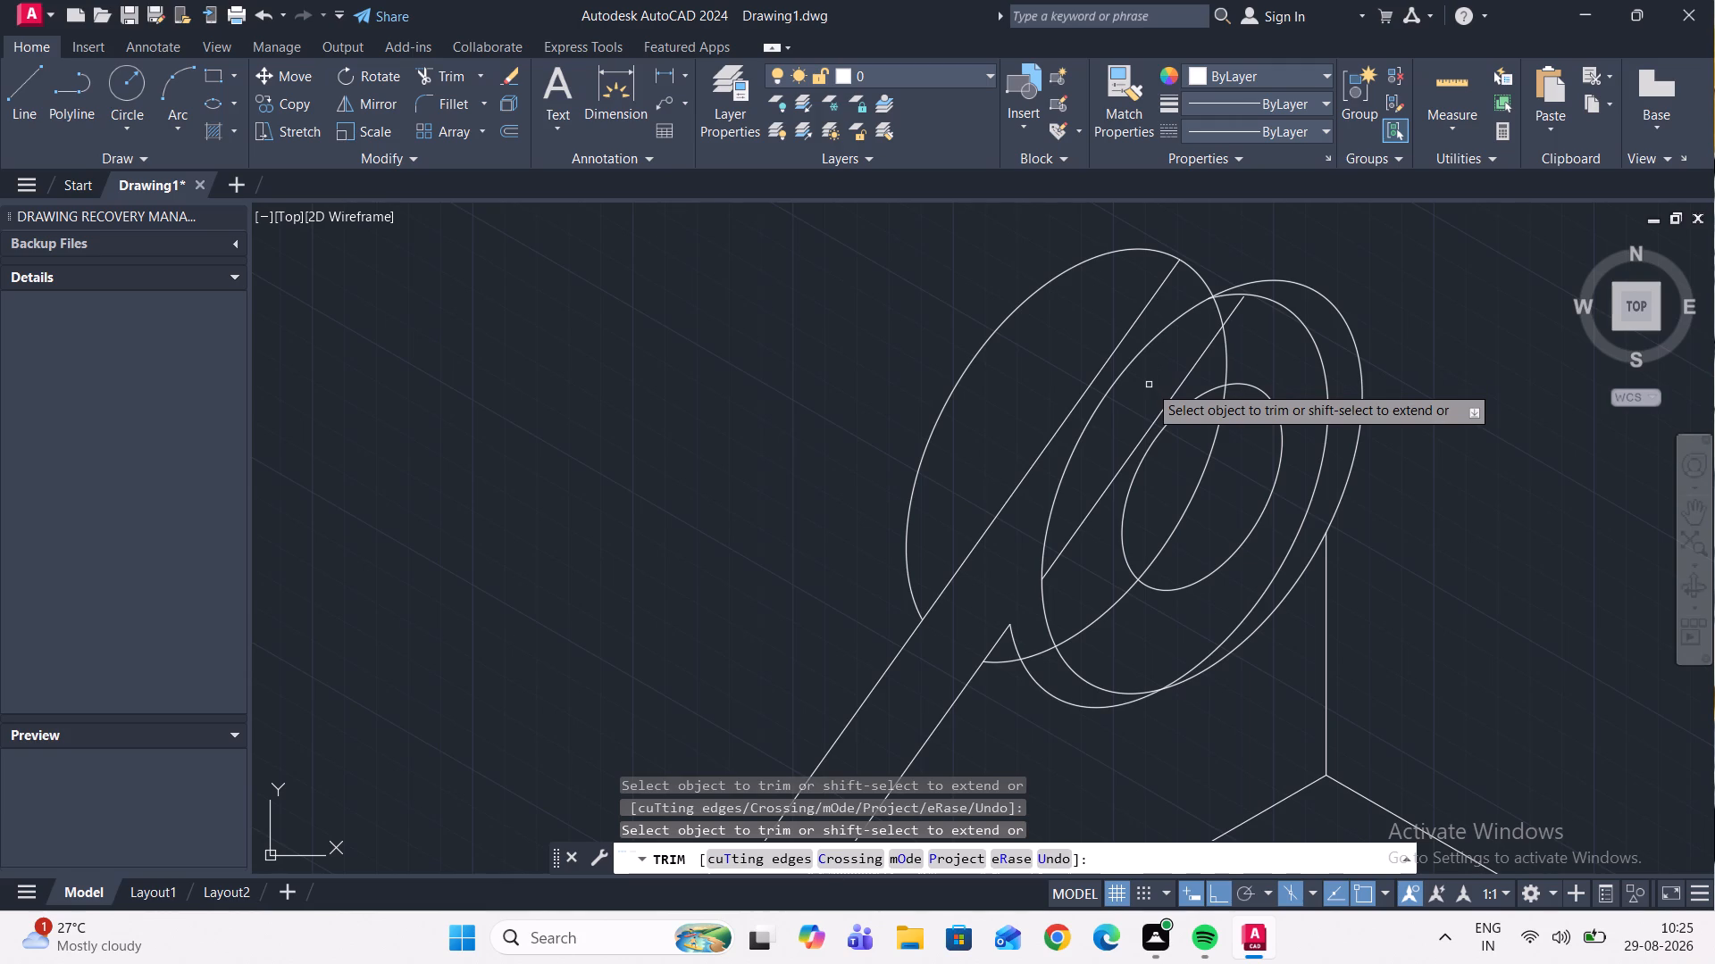
{"action": "left_click", "coordinate": [1145, 432]}
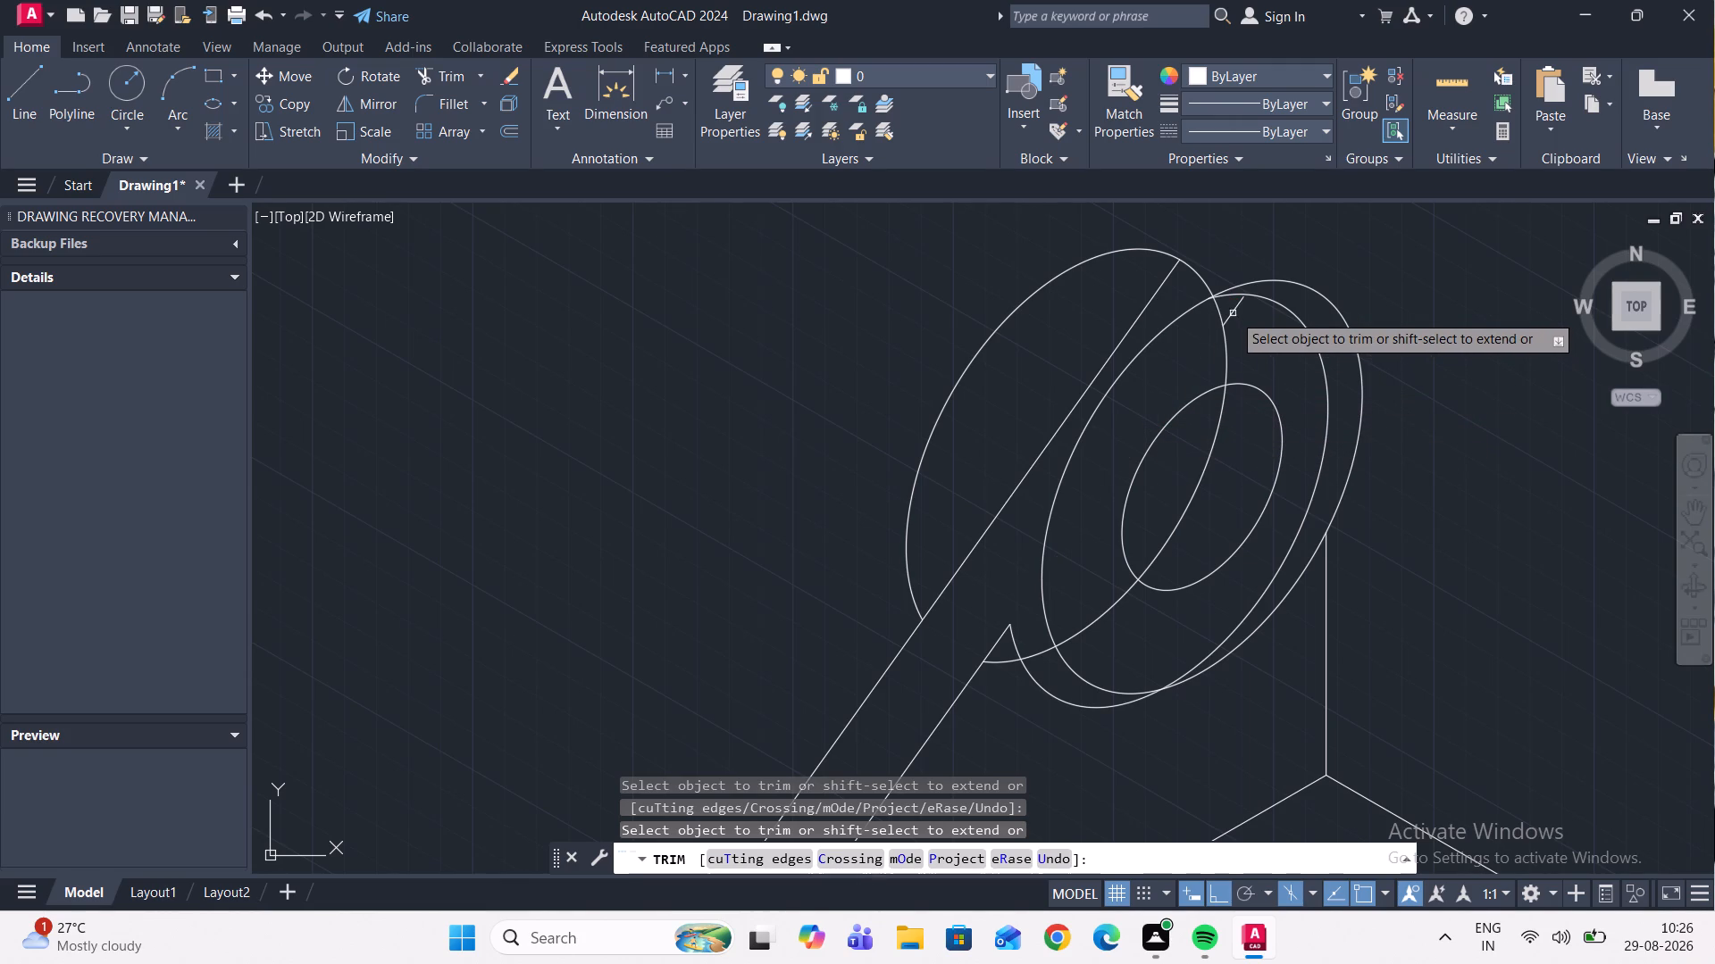
{"action": "left_click", "coordinate": [1233, 312]}
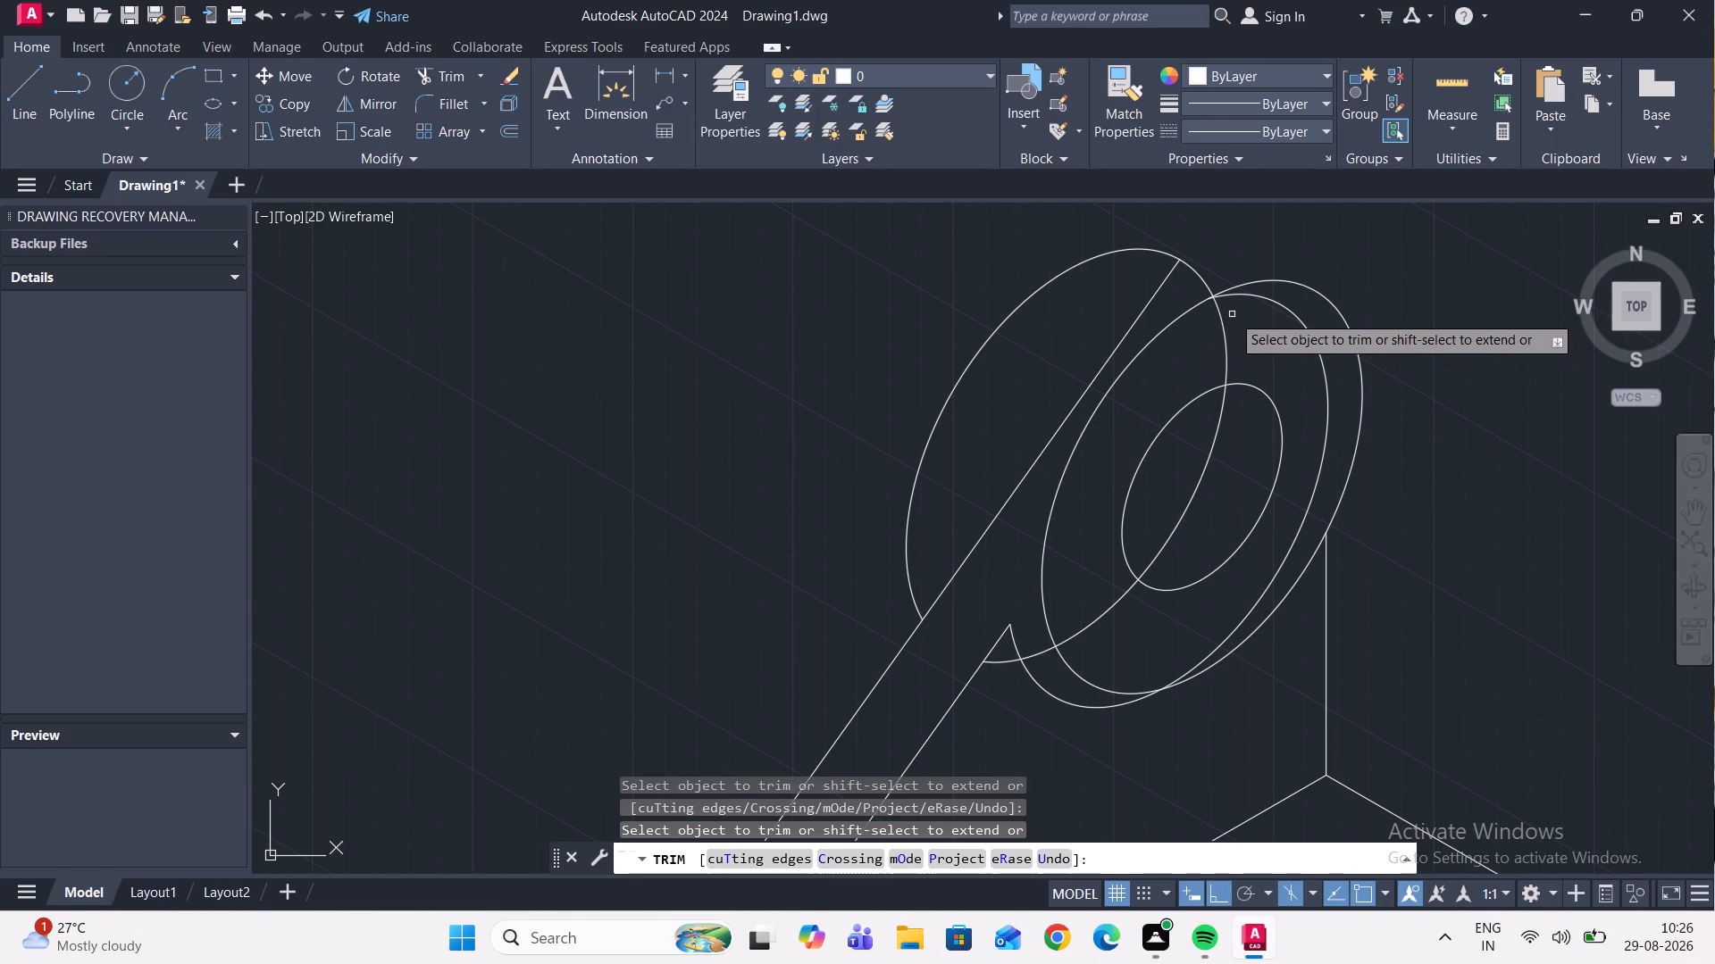
Trim away the arcs of the large isocircle around the hole that extend beyond the middle isocircle toward the vertical line.
{"action": "left_click", "coordinate": [1308, 287]}
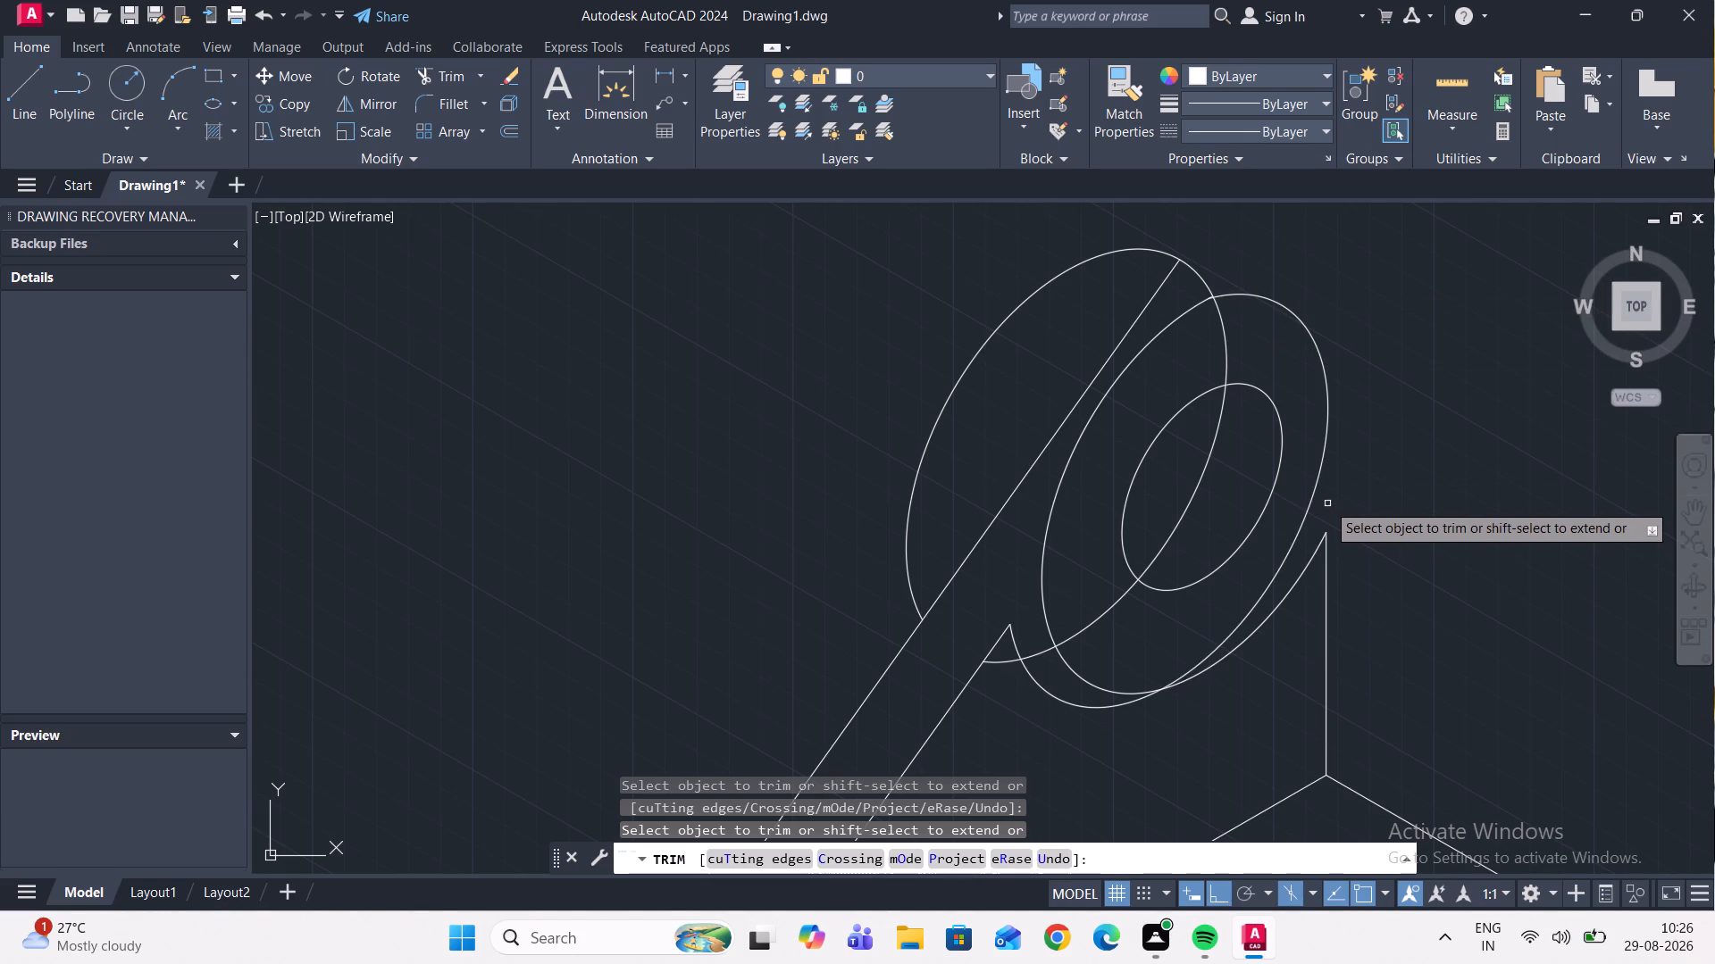
{"action": "left_click", "coordinate": [1294, 580]}
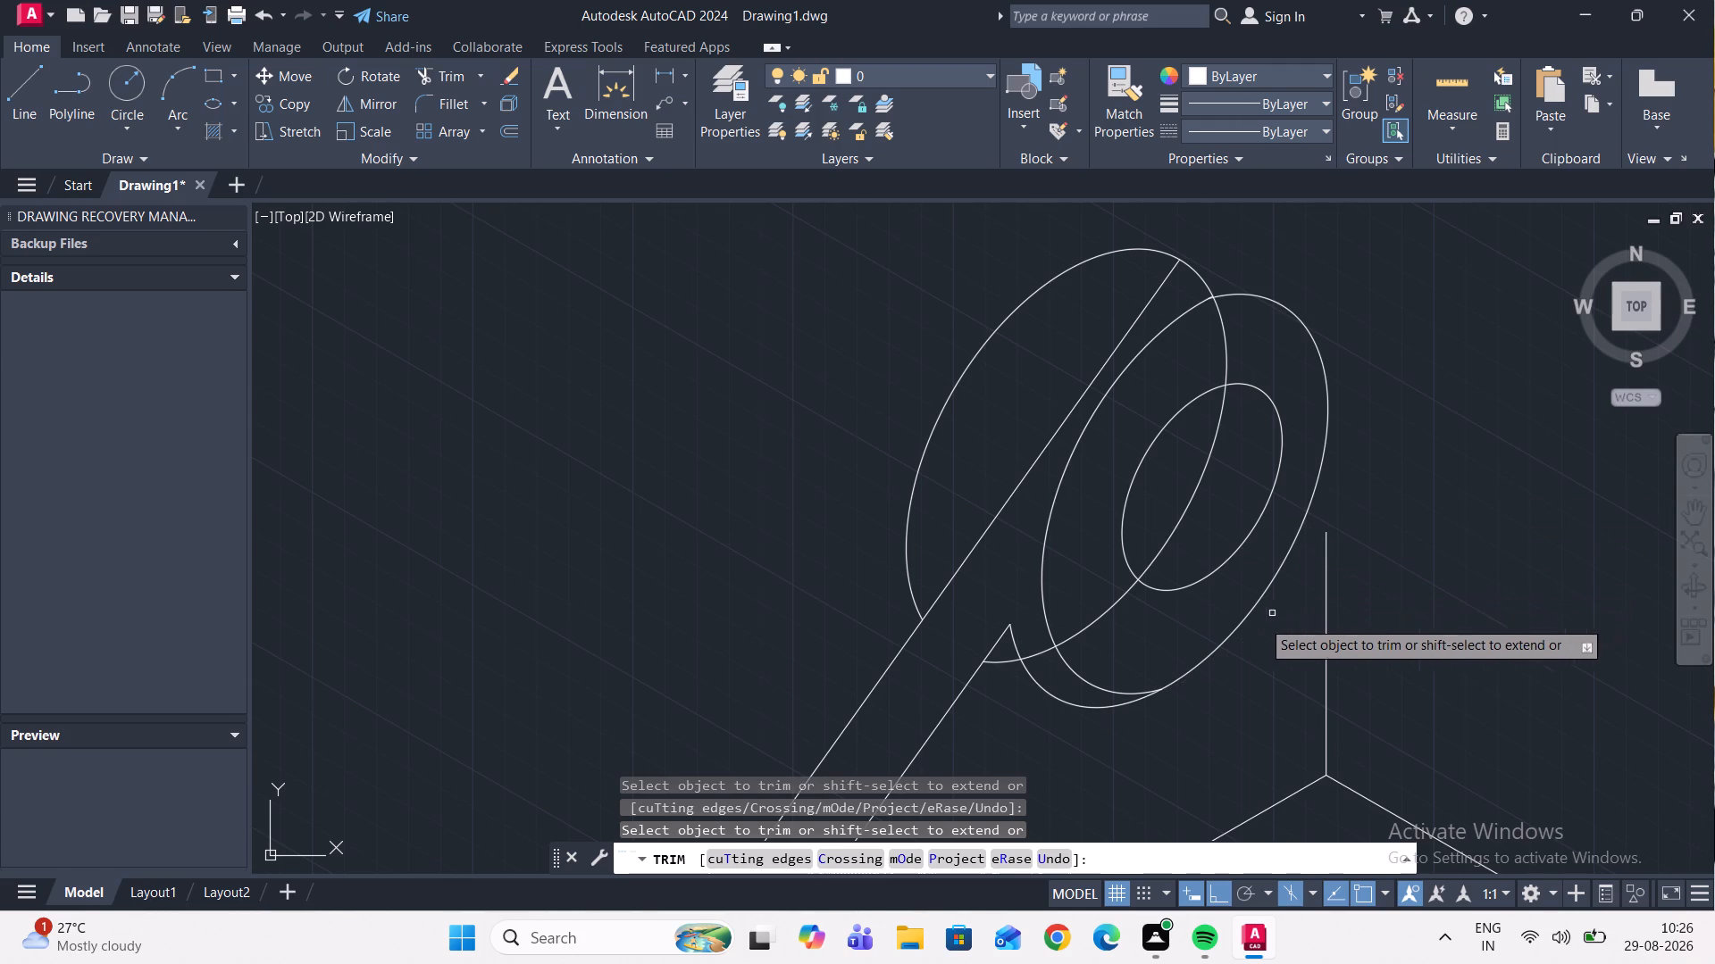
Trim the short arc of the farthest large isocircle next to the copied slanted line's upper end.
{"action": "scroll", "coordinate": [1164, 711], "scroll_direction": "down", "scroll_amount": 2}
{"action": "scroll", "coordinate": [1173, 696], "scroll_direction": "up", "scroll_amount": 1}
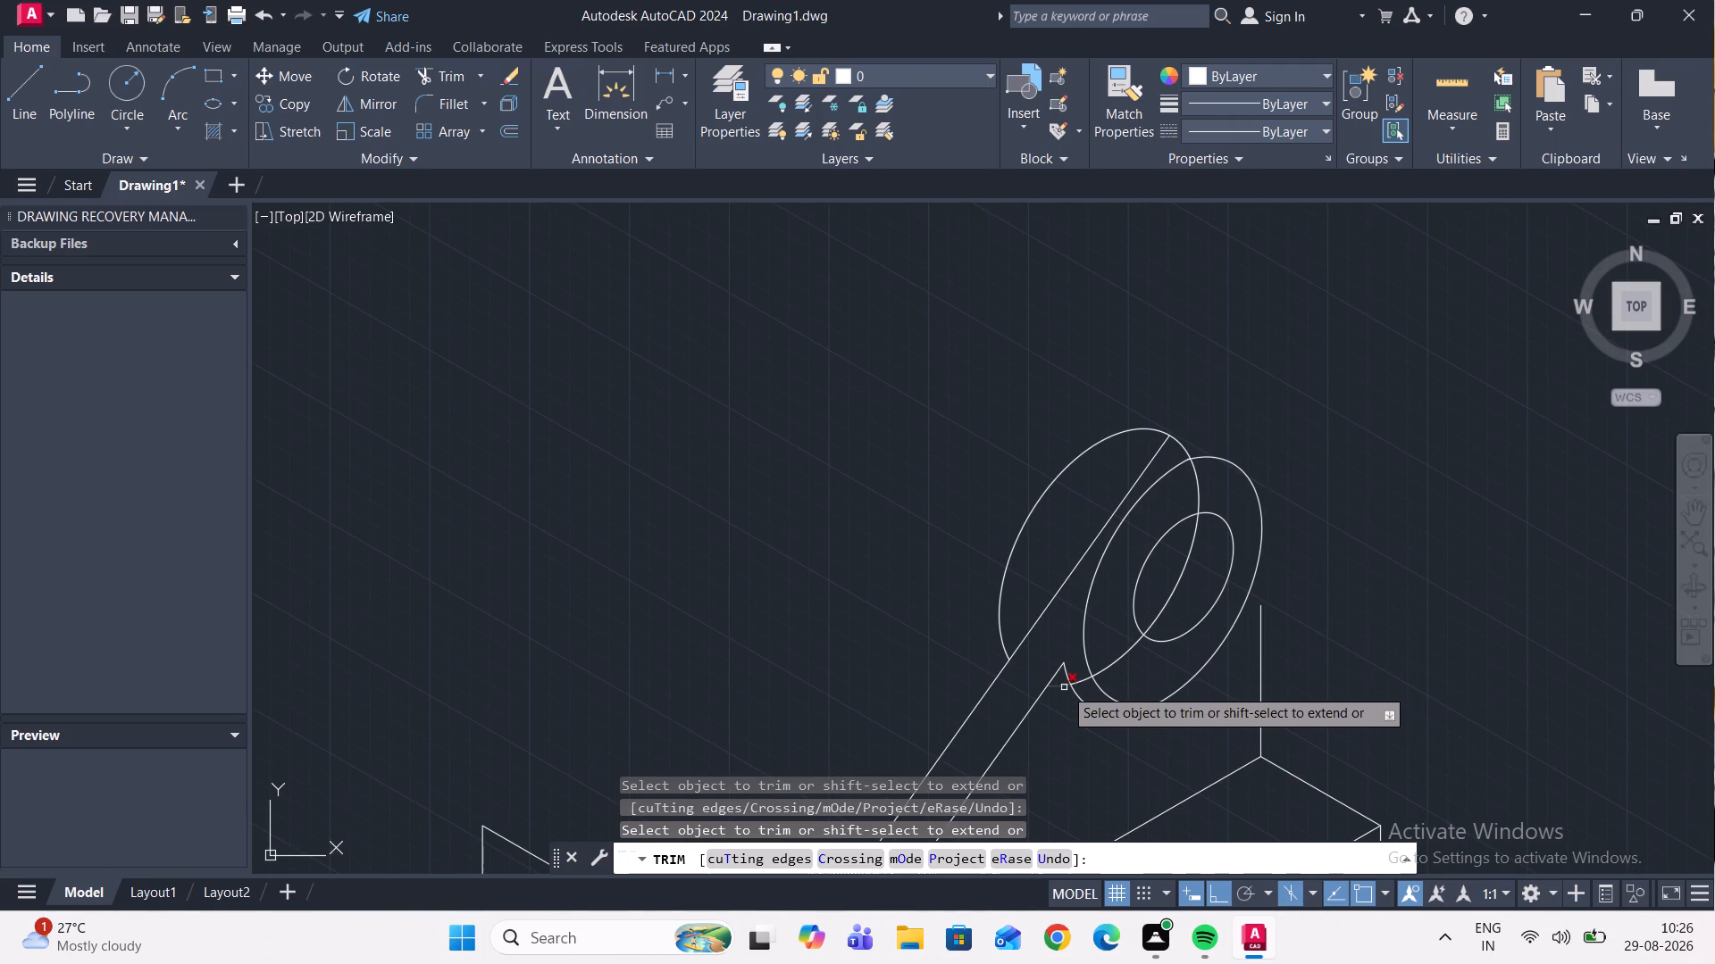
{"action": "left_click", "coordinate": [1063, 686]}
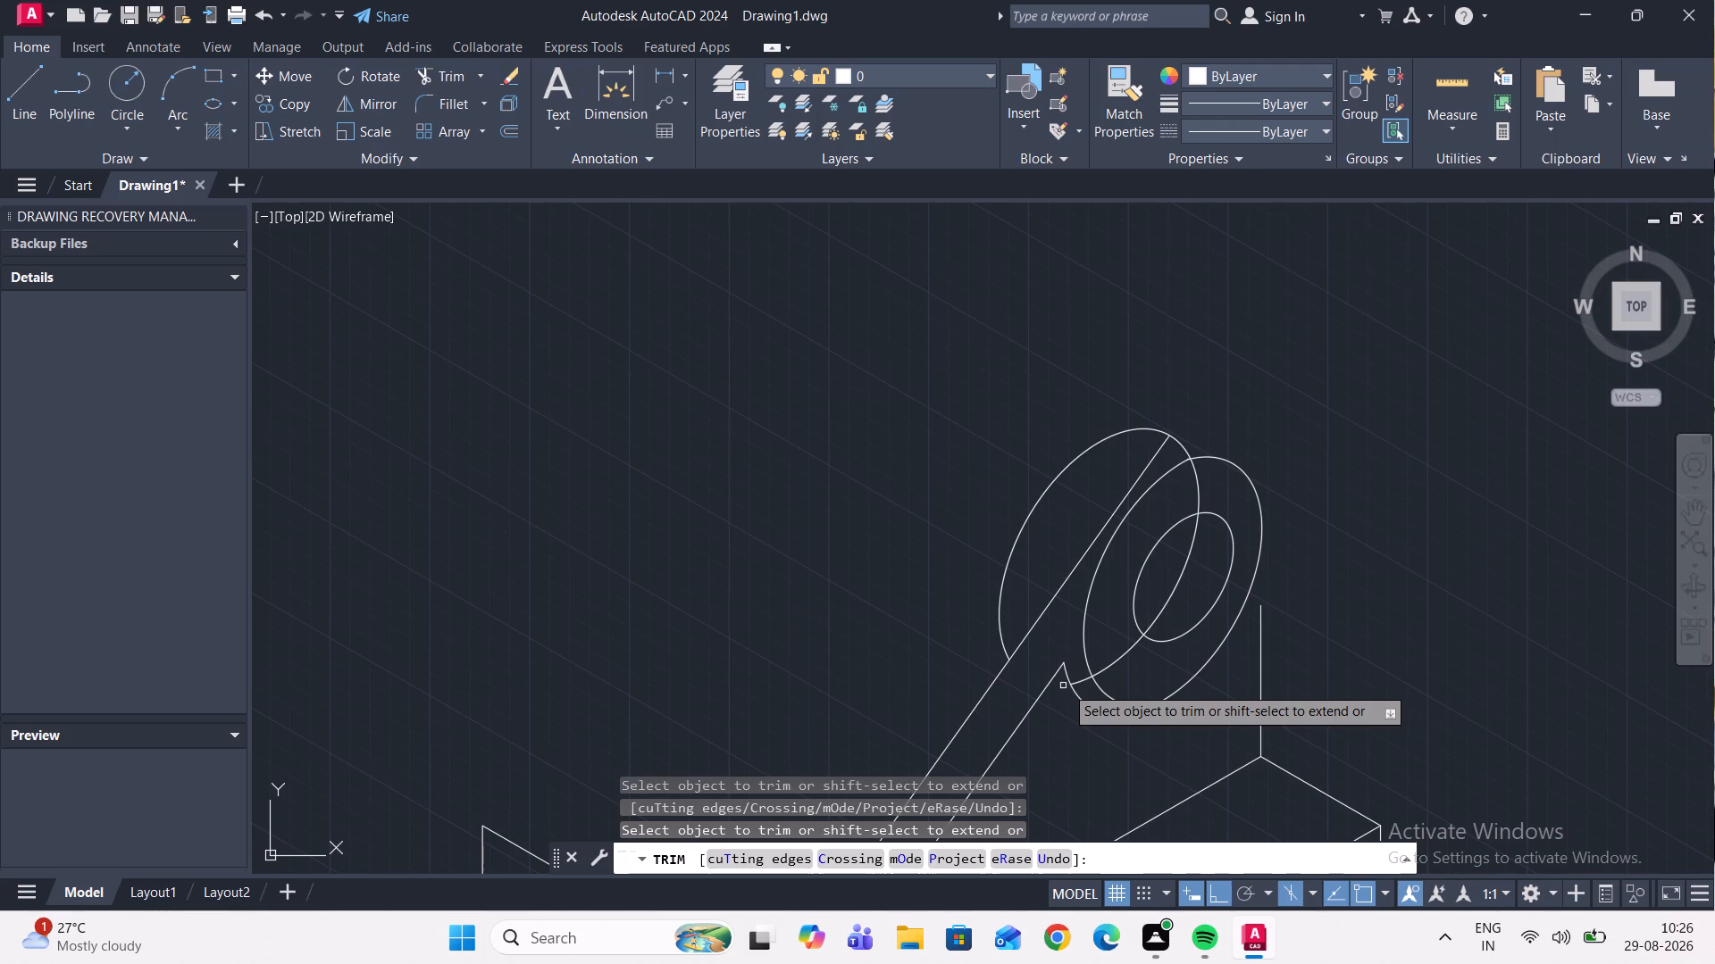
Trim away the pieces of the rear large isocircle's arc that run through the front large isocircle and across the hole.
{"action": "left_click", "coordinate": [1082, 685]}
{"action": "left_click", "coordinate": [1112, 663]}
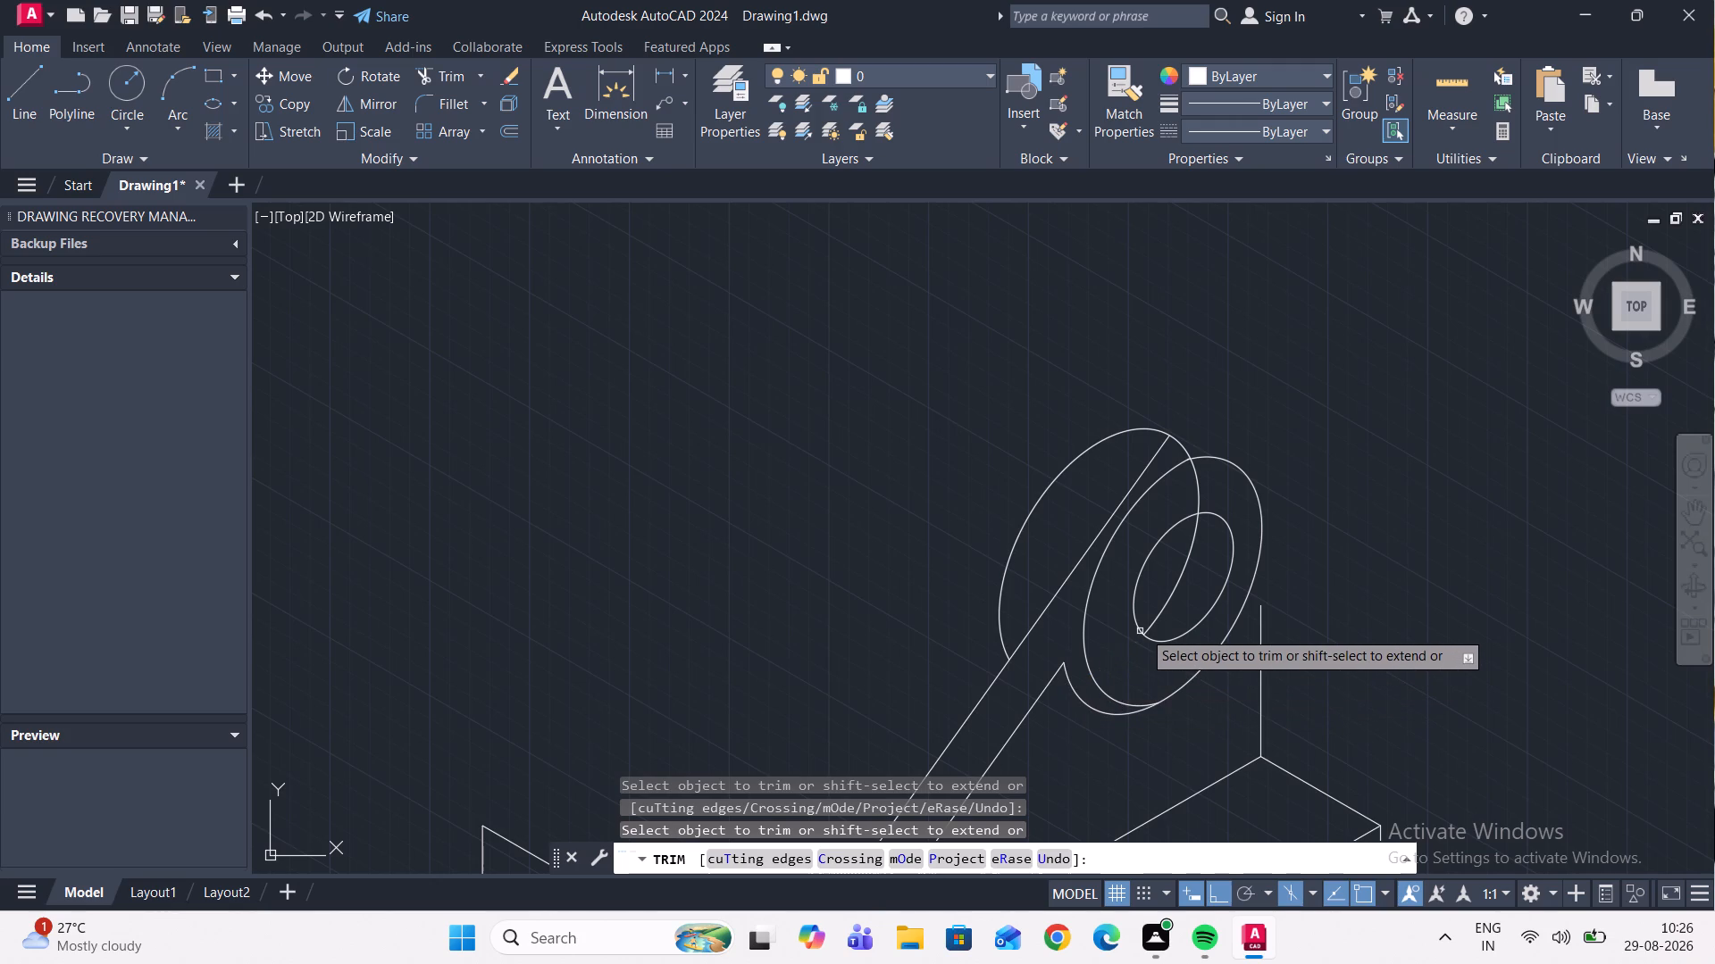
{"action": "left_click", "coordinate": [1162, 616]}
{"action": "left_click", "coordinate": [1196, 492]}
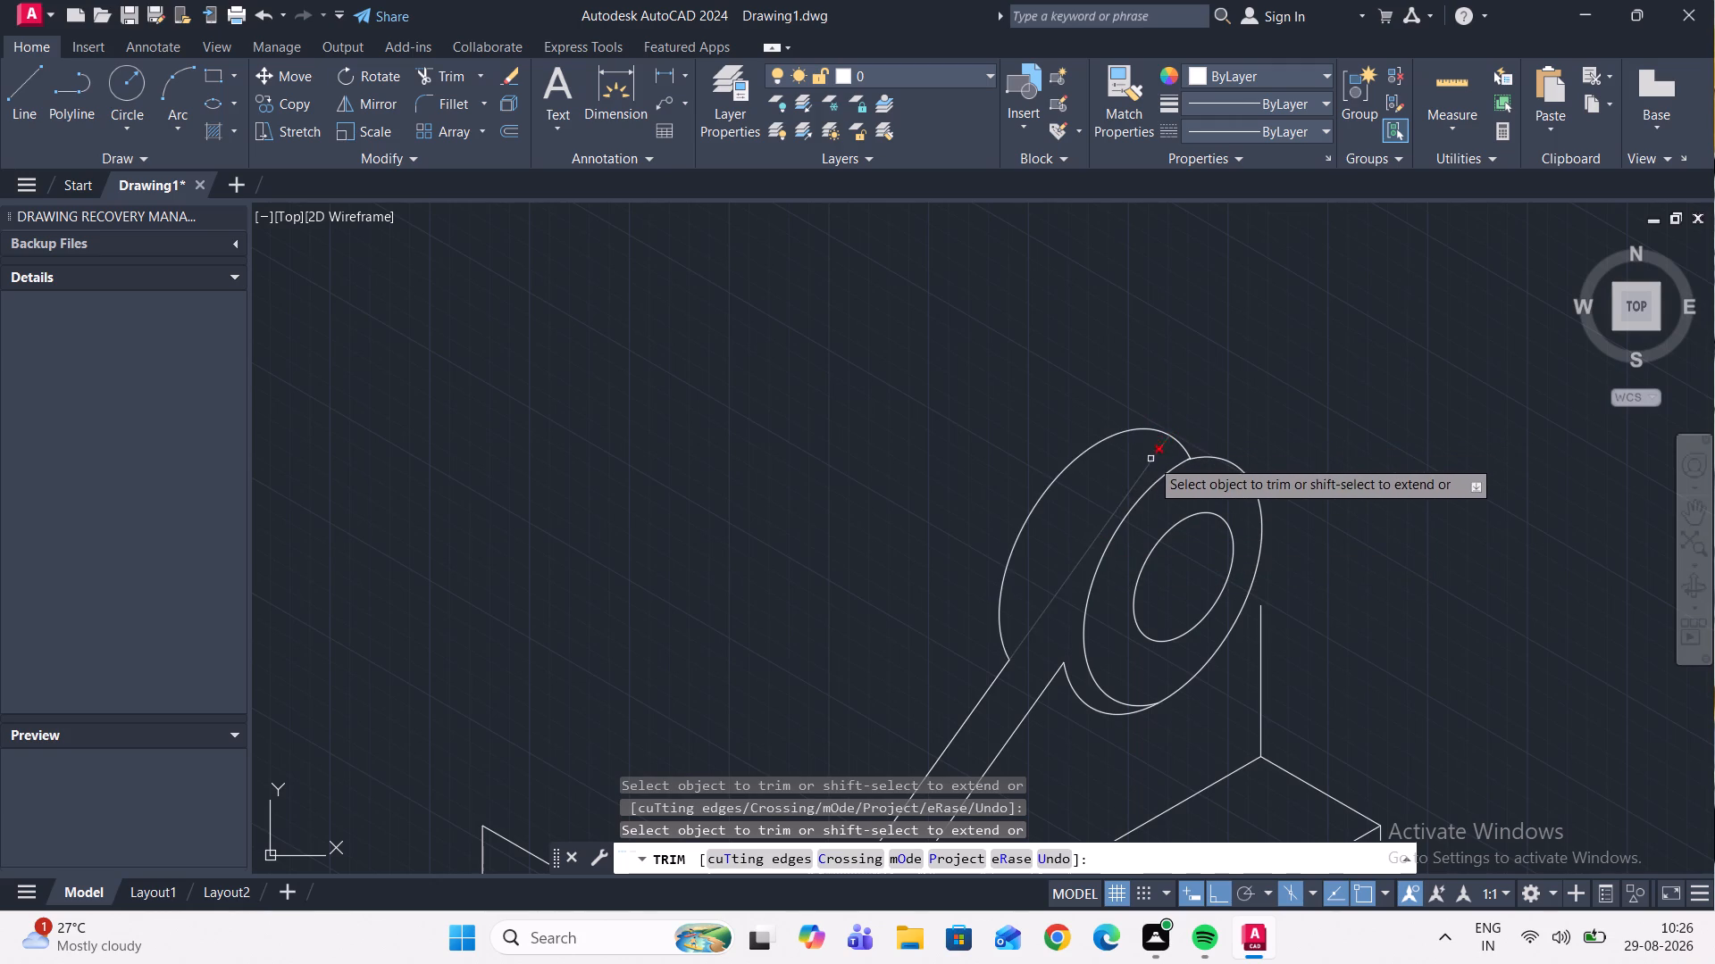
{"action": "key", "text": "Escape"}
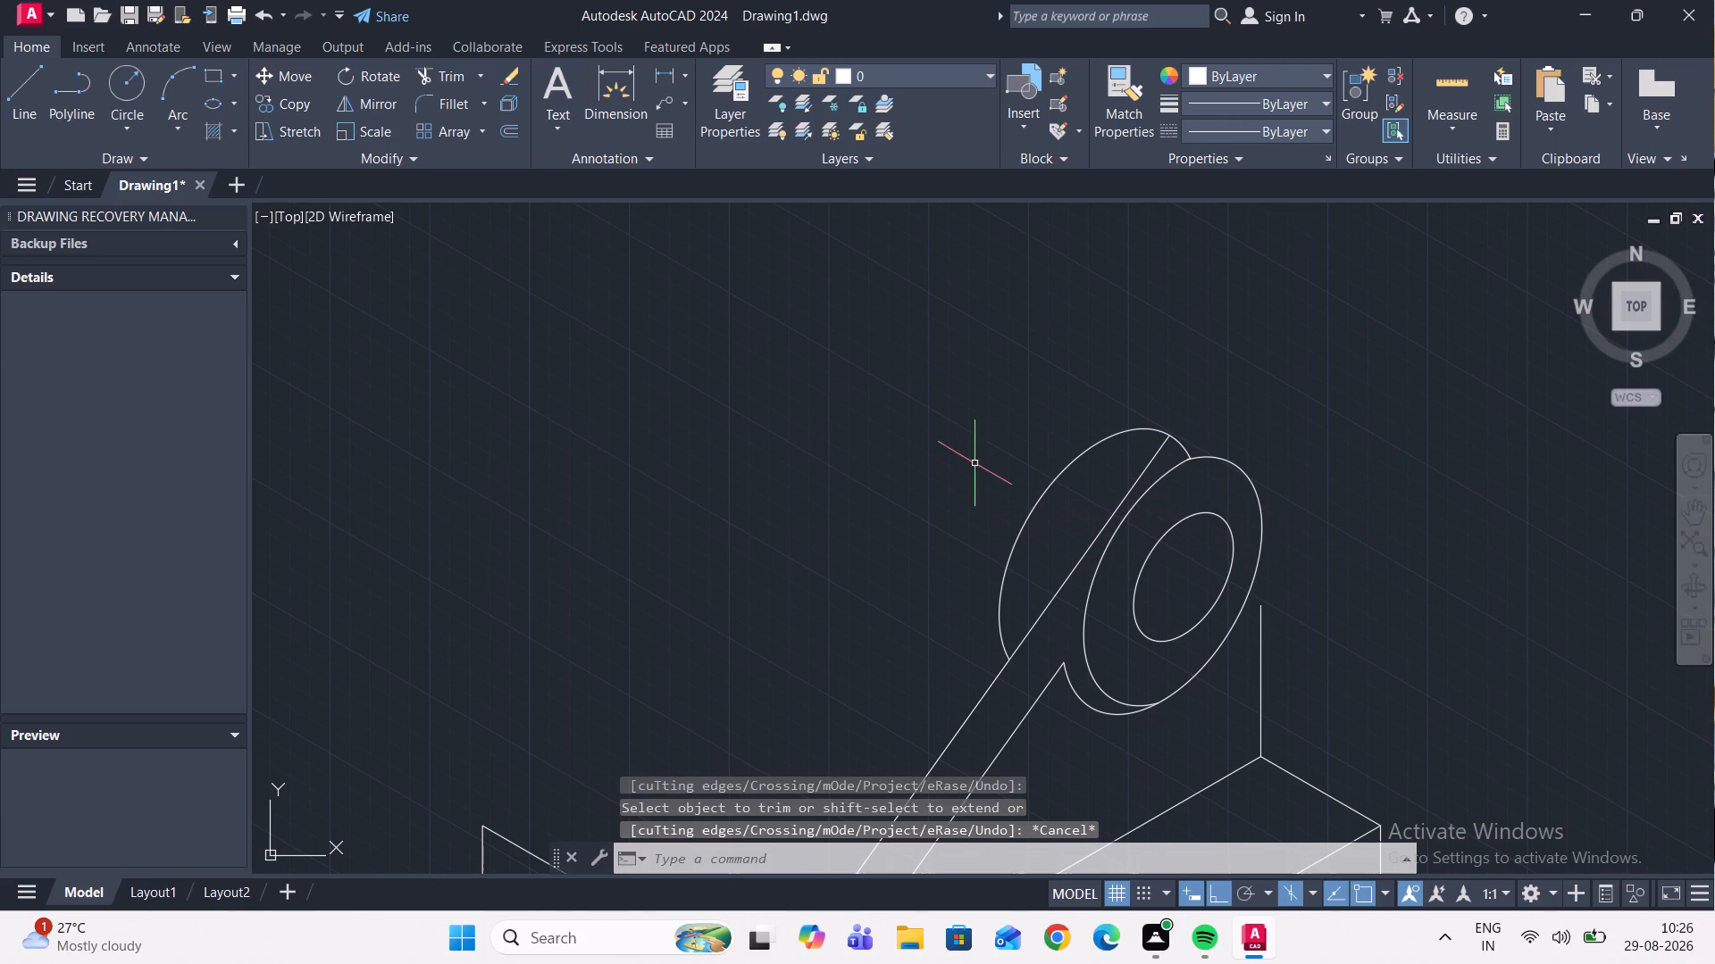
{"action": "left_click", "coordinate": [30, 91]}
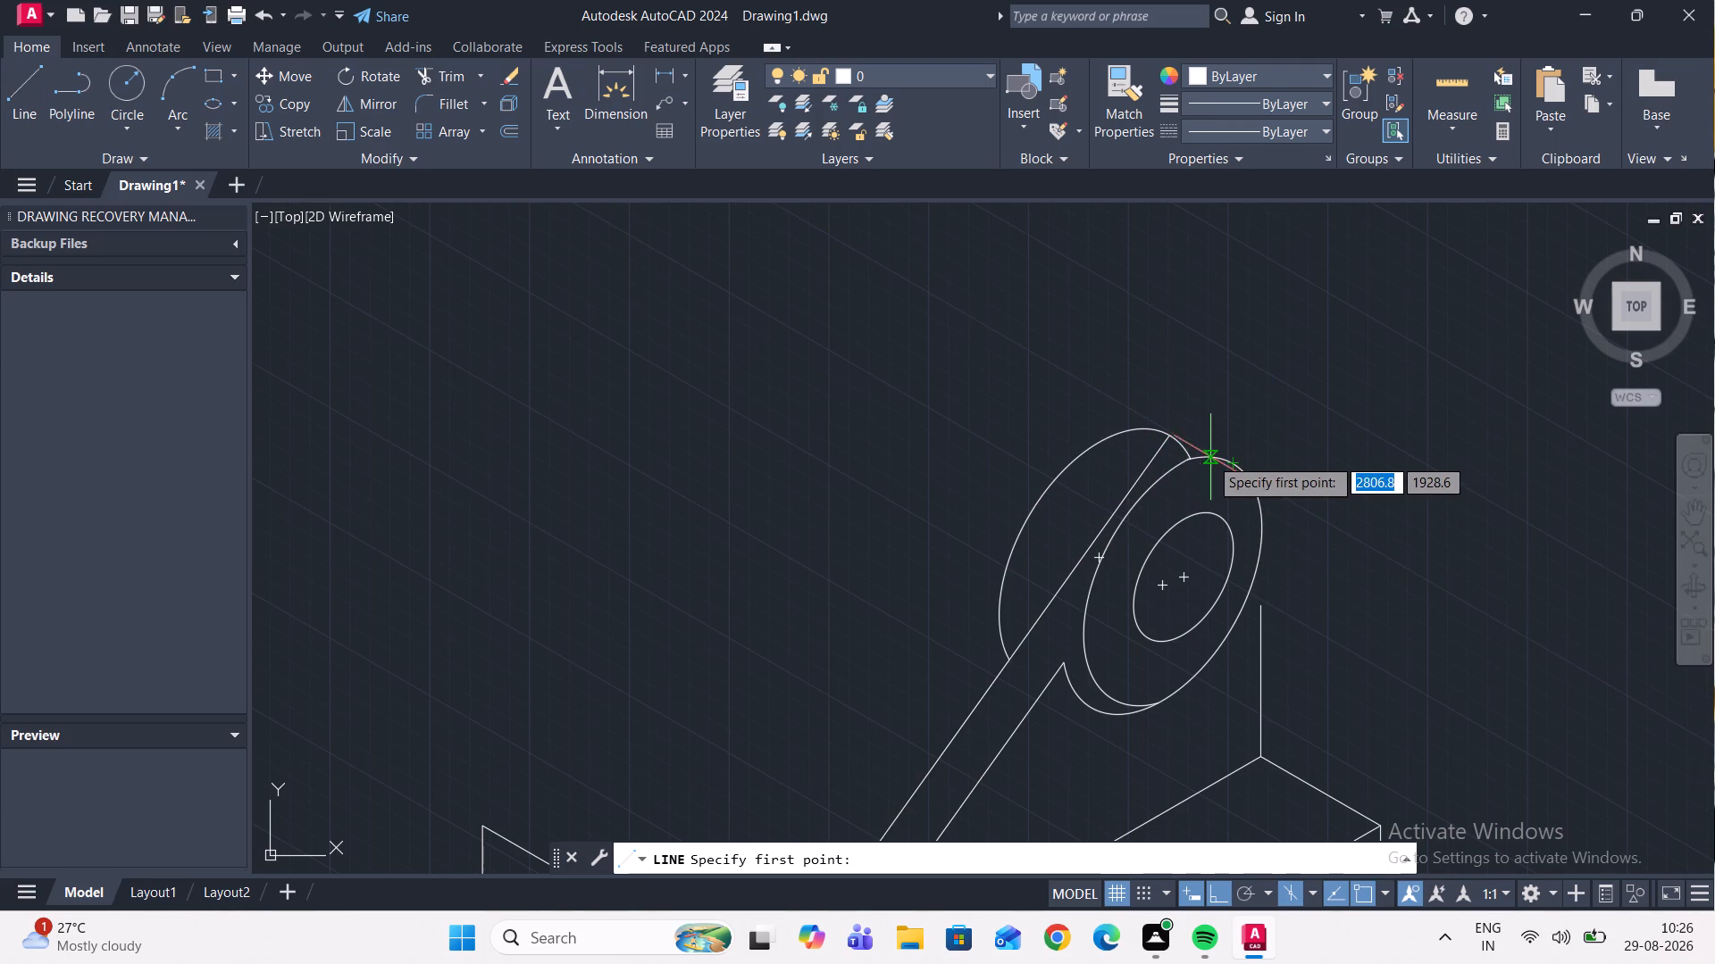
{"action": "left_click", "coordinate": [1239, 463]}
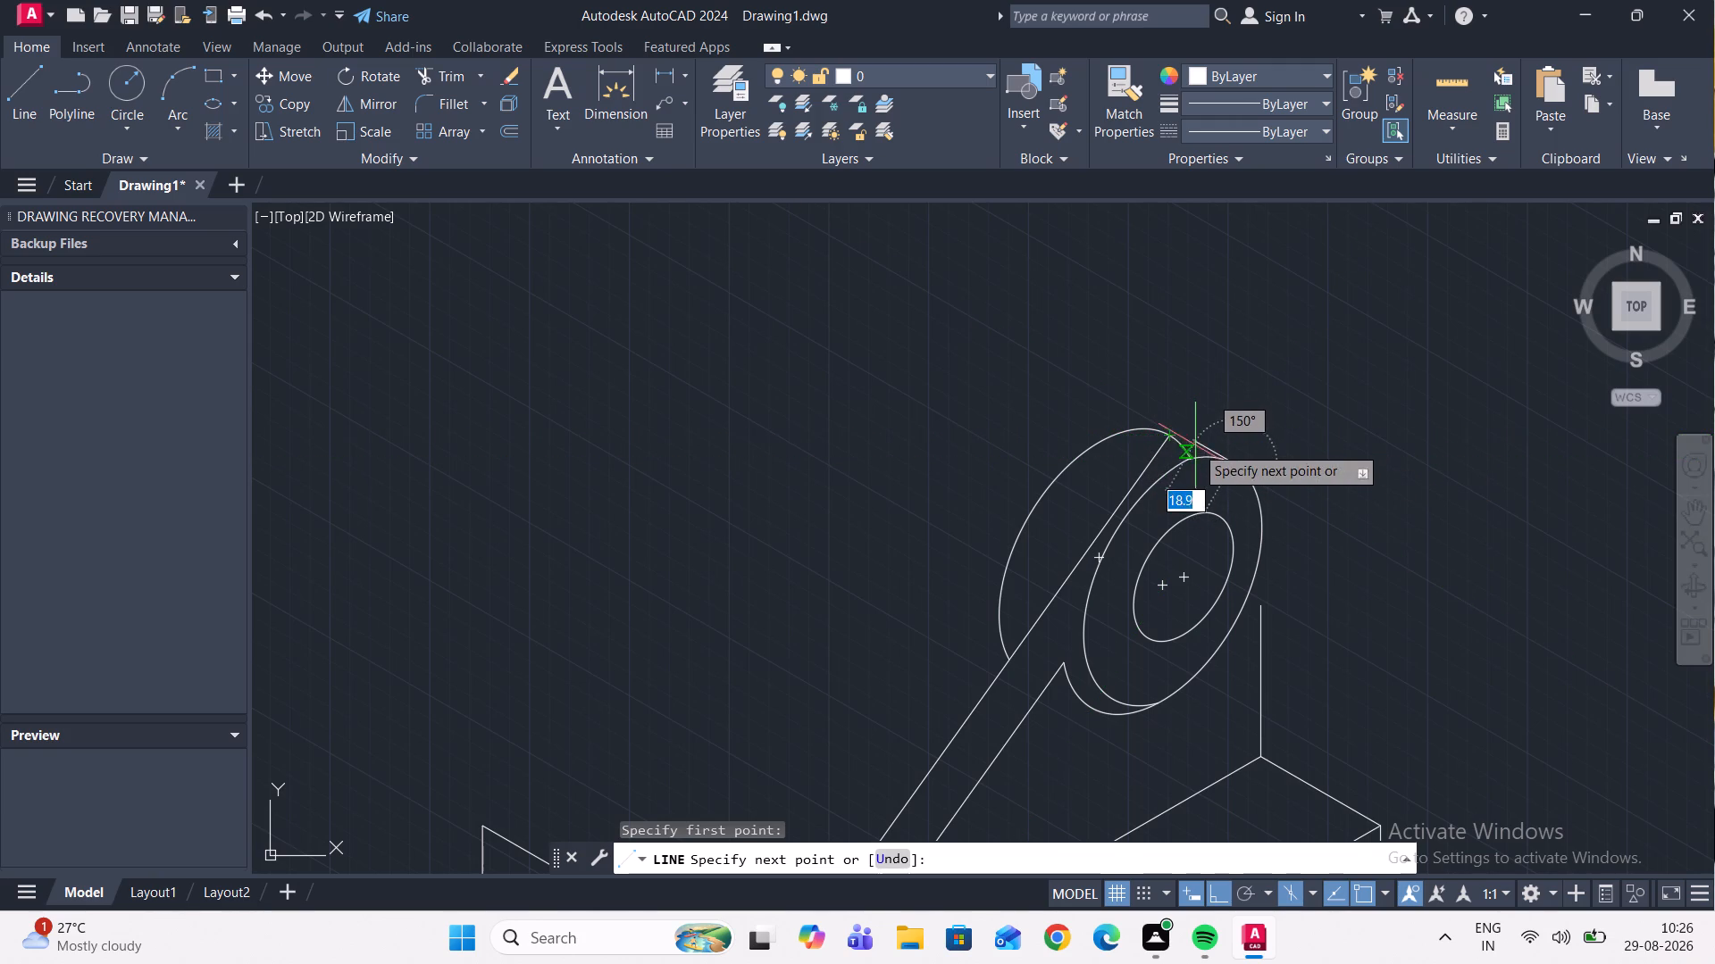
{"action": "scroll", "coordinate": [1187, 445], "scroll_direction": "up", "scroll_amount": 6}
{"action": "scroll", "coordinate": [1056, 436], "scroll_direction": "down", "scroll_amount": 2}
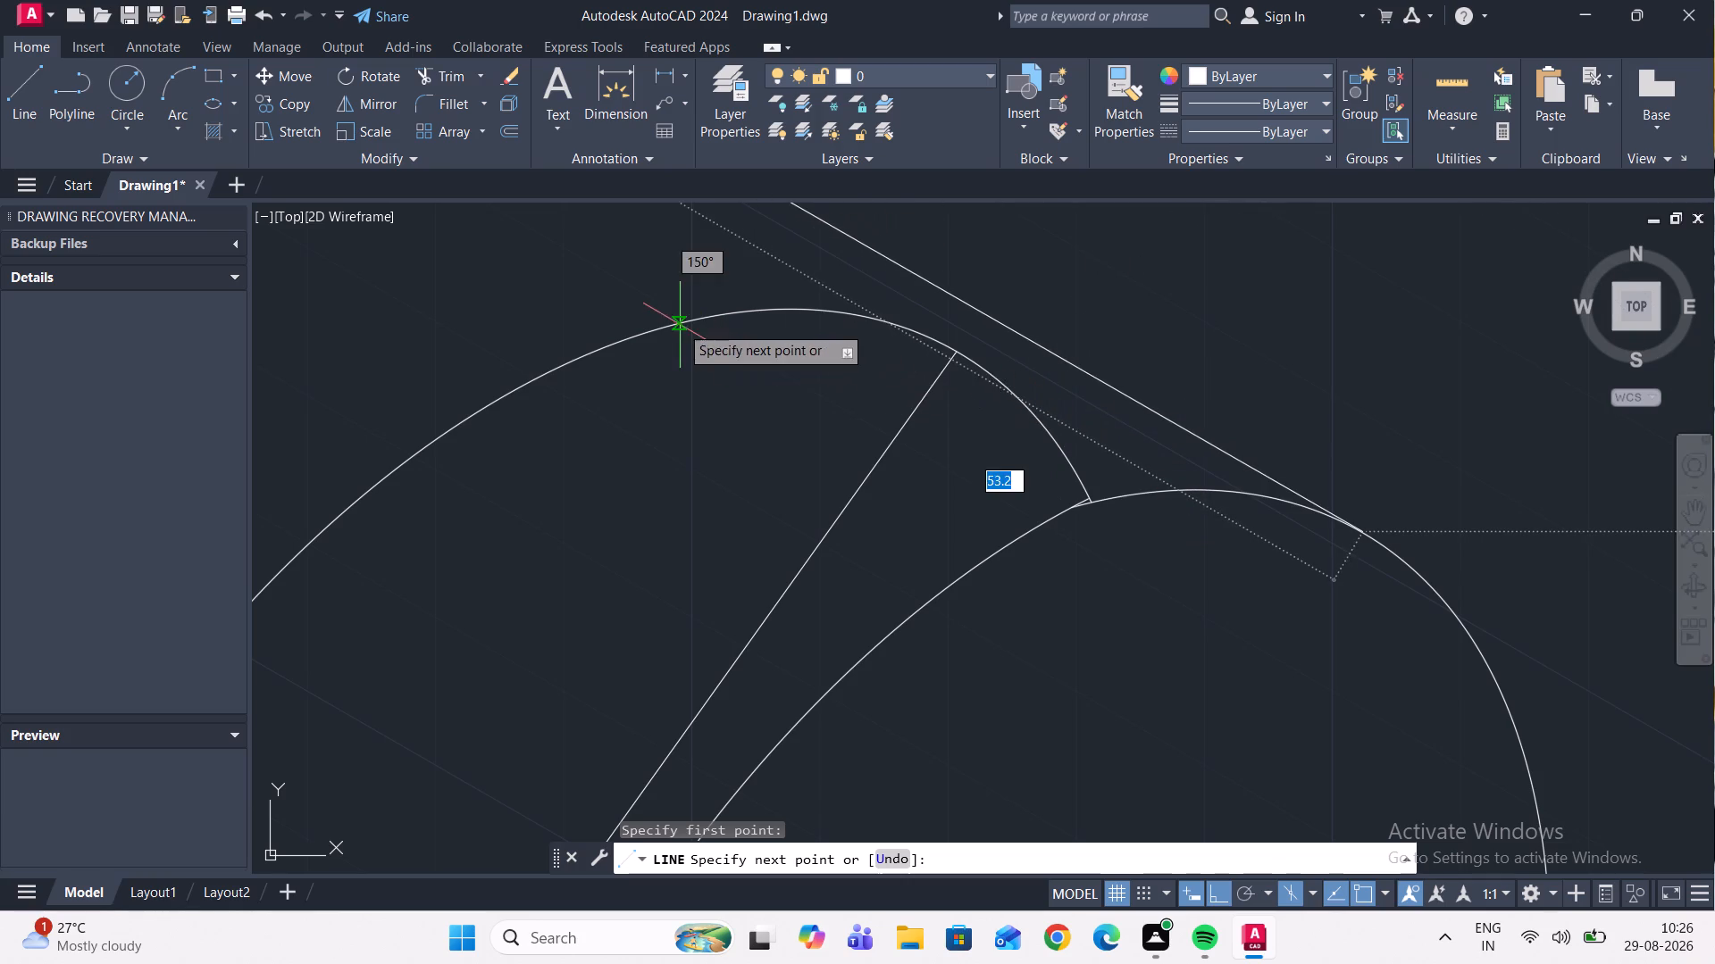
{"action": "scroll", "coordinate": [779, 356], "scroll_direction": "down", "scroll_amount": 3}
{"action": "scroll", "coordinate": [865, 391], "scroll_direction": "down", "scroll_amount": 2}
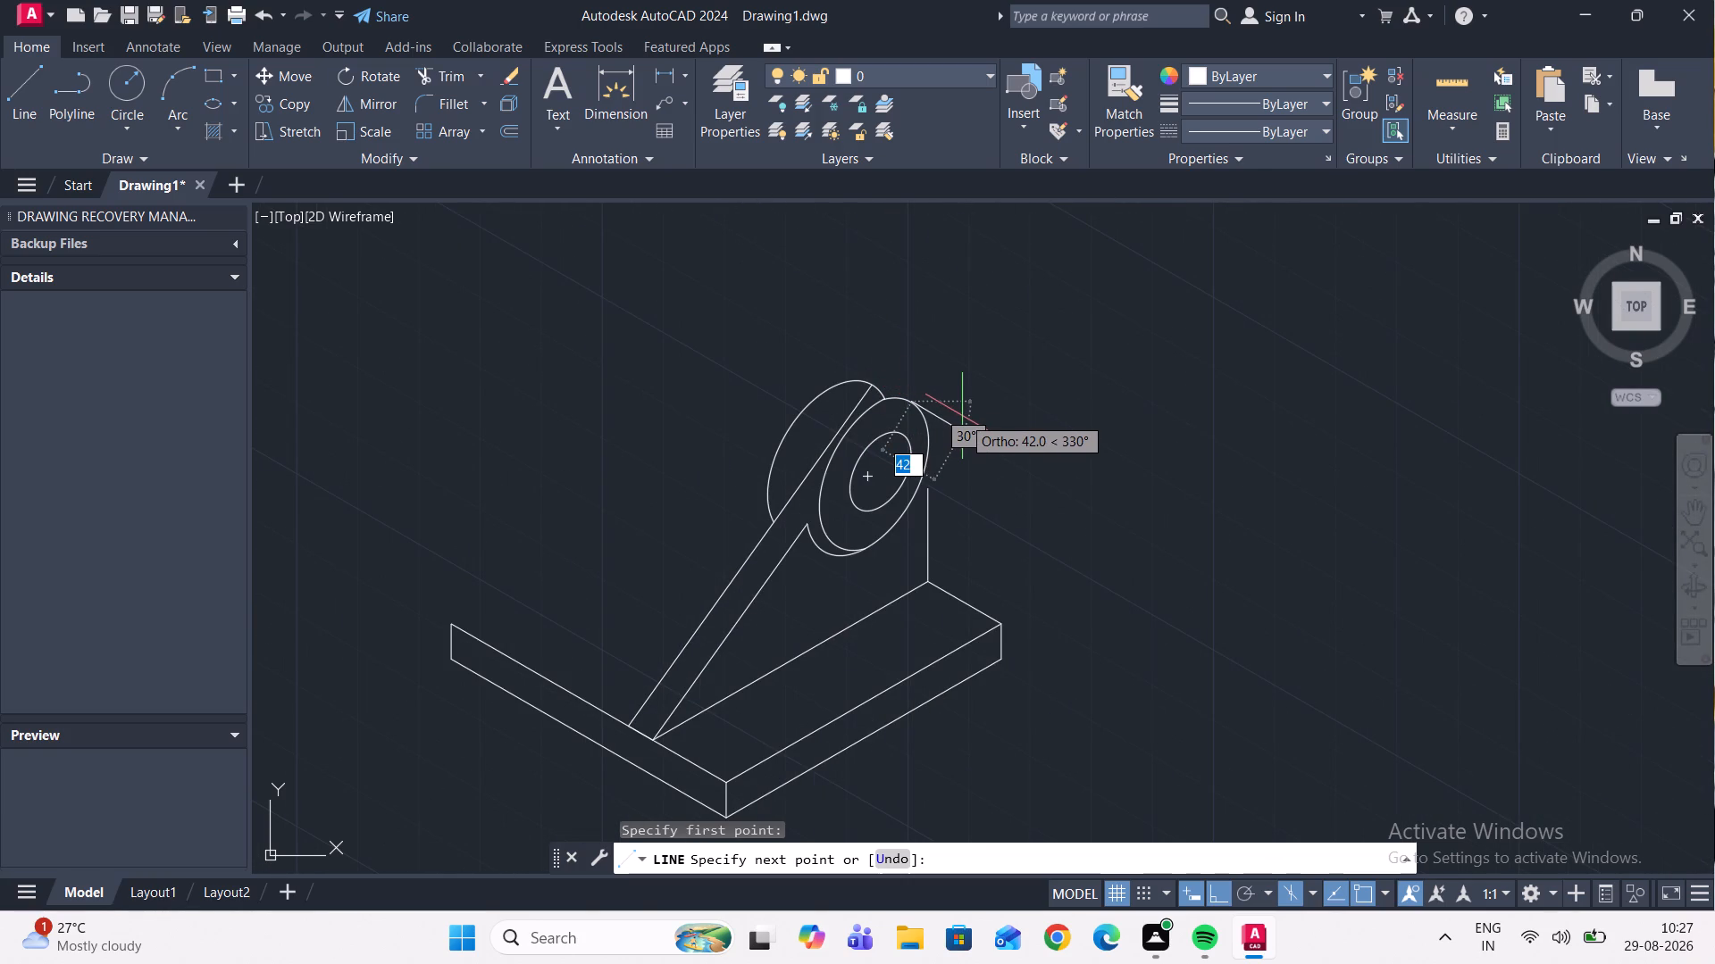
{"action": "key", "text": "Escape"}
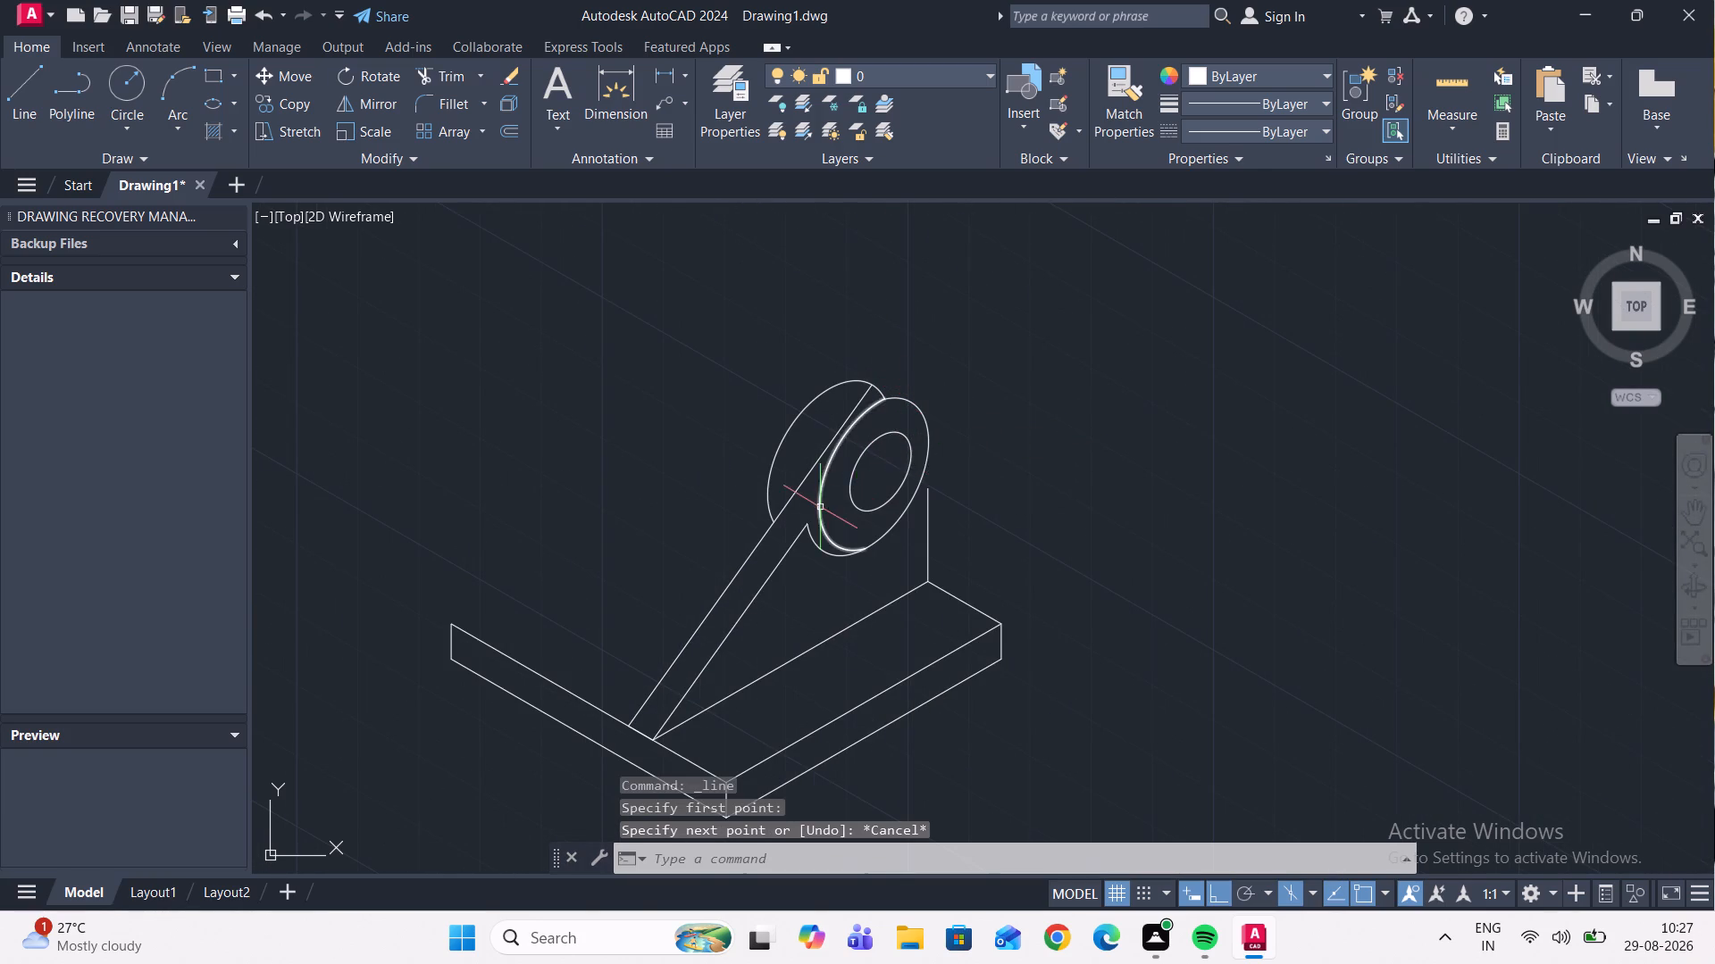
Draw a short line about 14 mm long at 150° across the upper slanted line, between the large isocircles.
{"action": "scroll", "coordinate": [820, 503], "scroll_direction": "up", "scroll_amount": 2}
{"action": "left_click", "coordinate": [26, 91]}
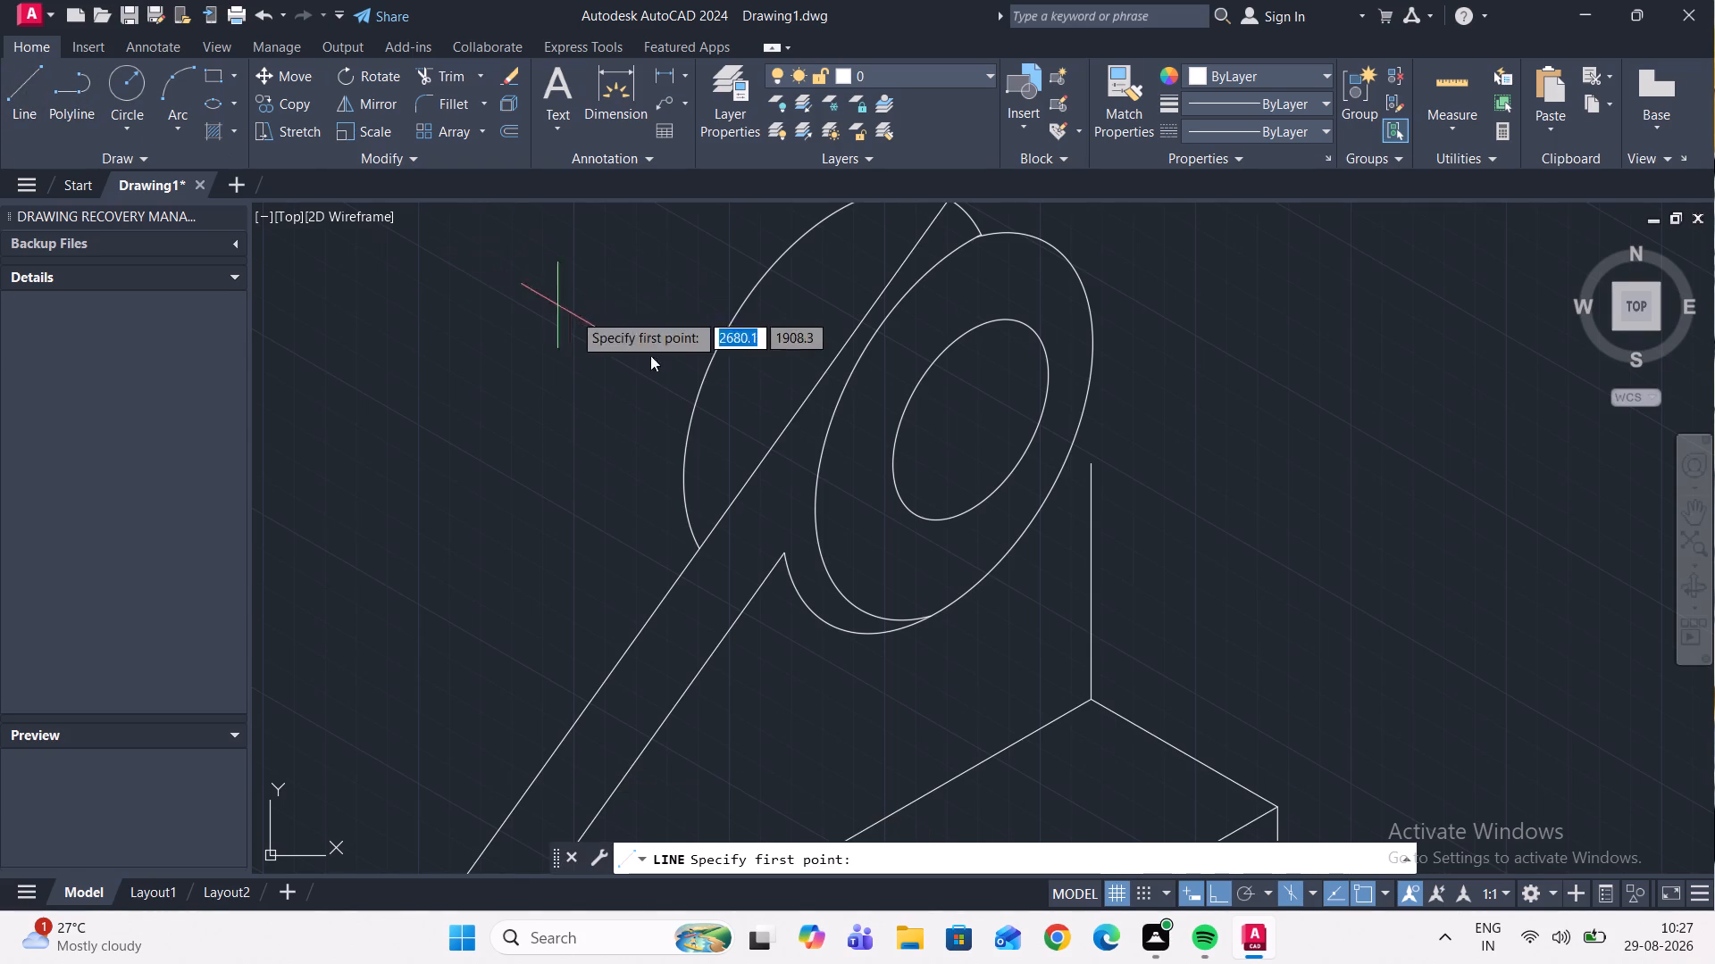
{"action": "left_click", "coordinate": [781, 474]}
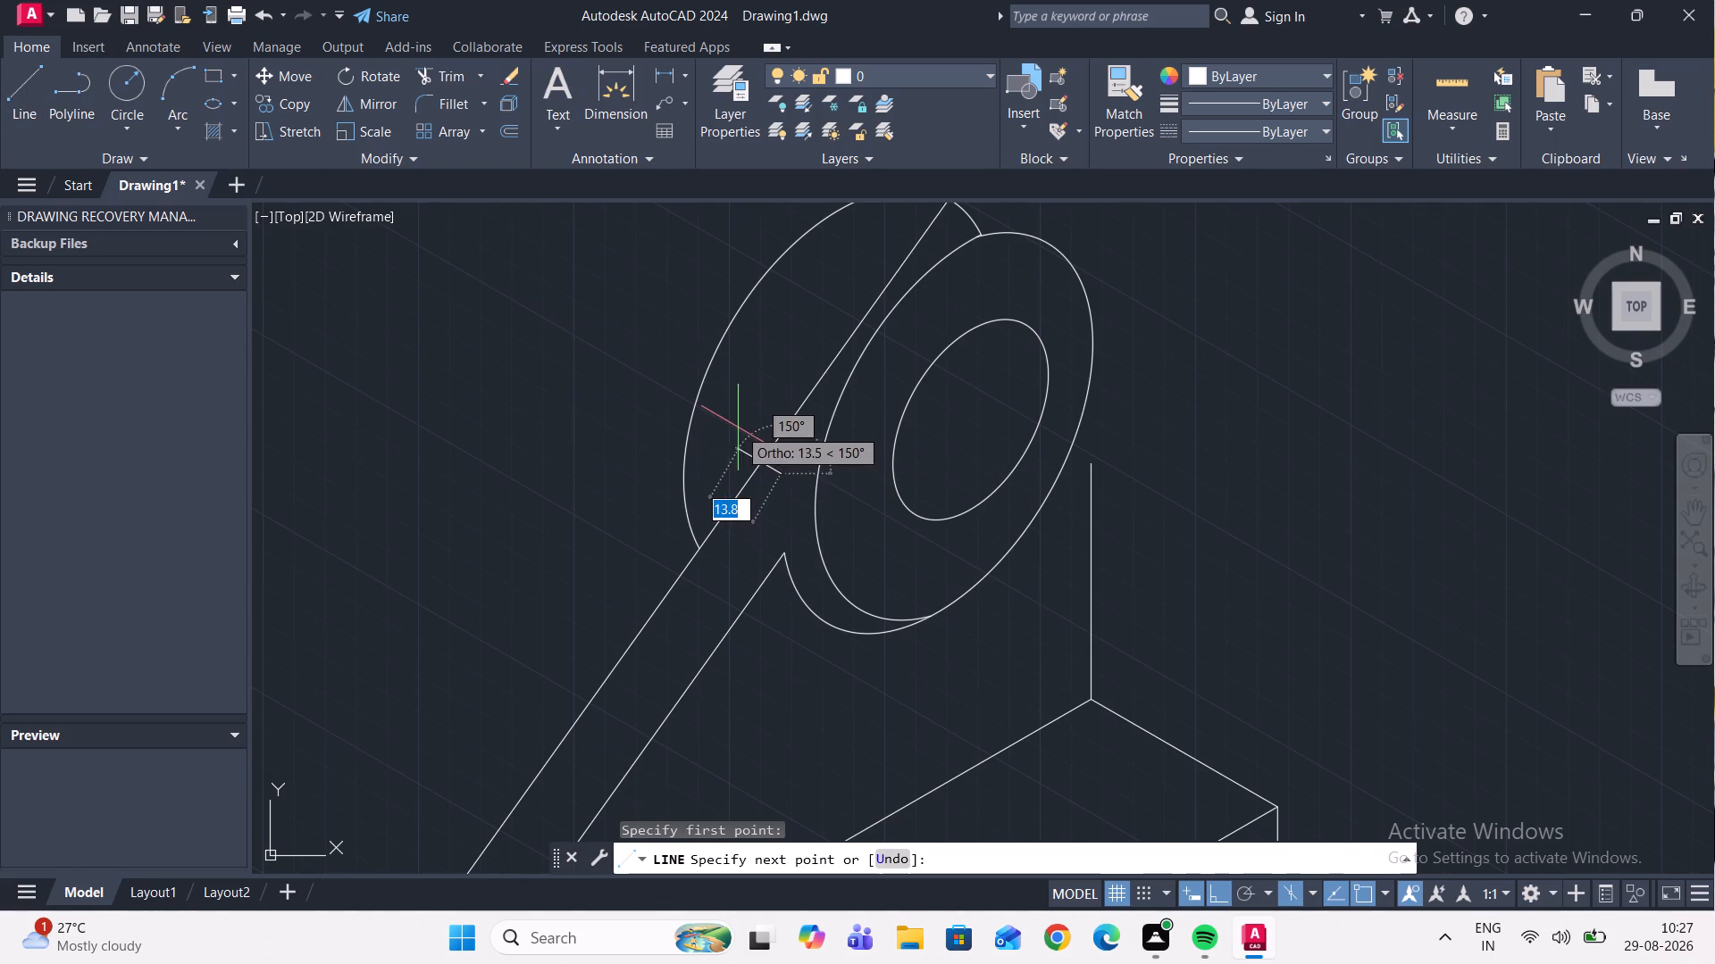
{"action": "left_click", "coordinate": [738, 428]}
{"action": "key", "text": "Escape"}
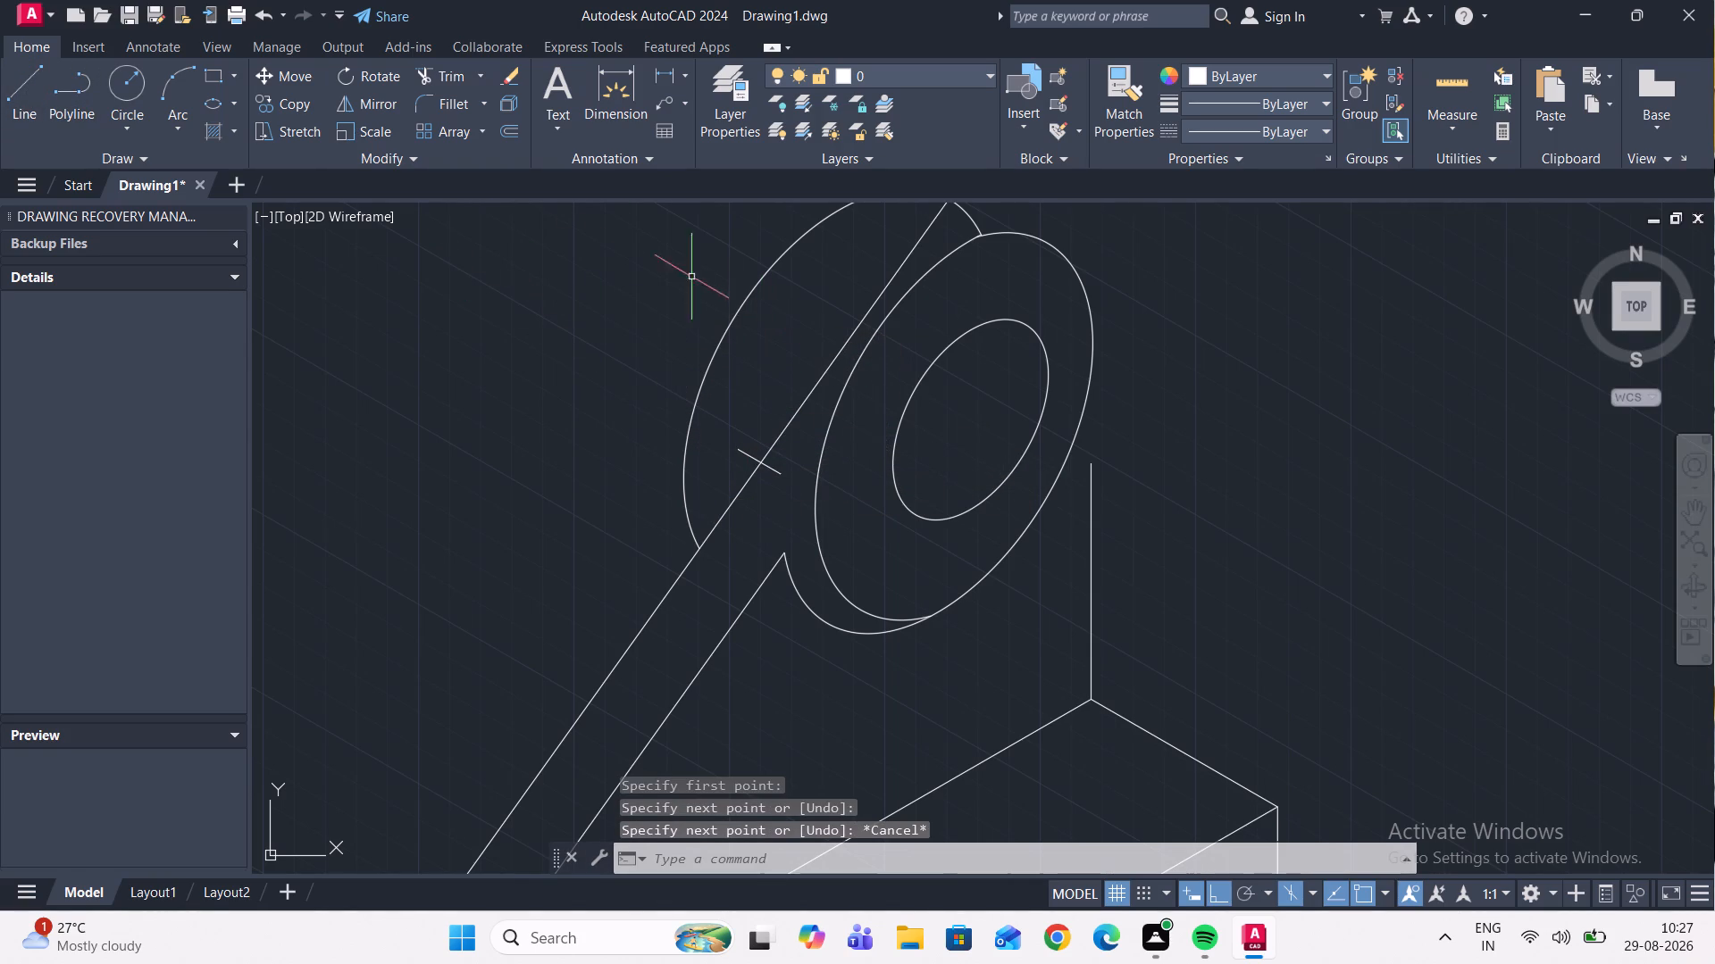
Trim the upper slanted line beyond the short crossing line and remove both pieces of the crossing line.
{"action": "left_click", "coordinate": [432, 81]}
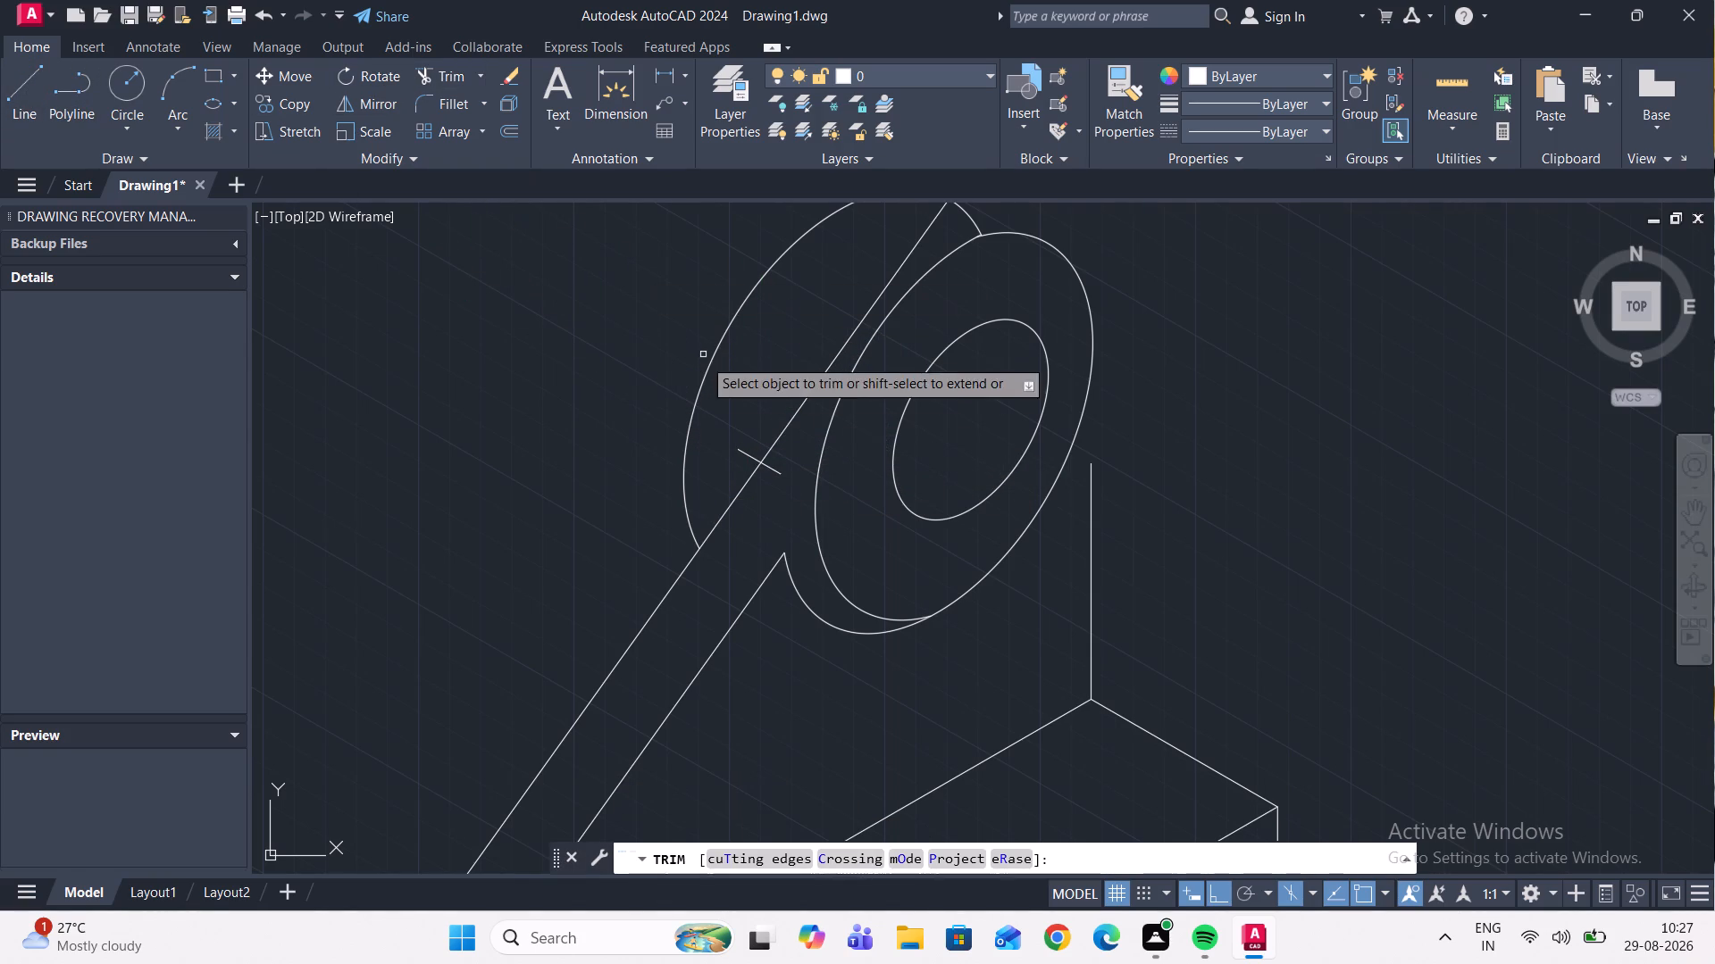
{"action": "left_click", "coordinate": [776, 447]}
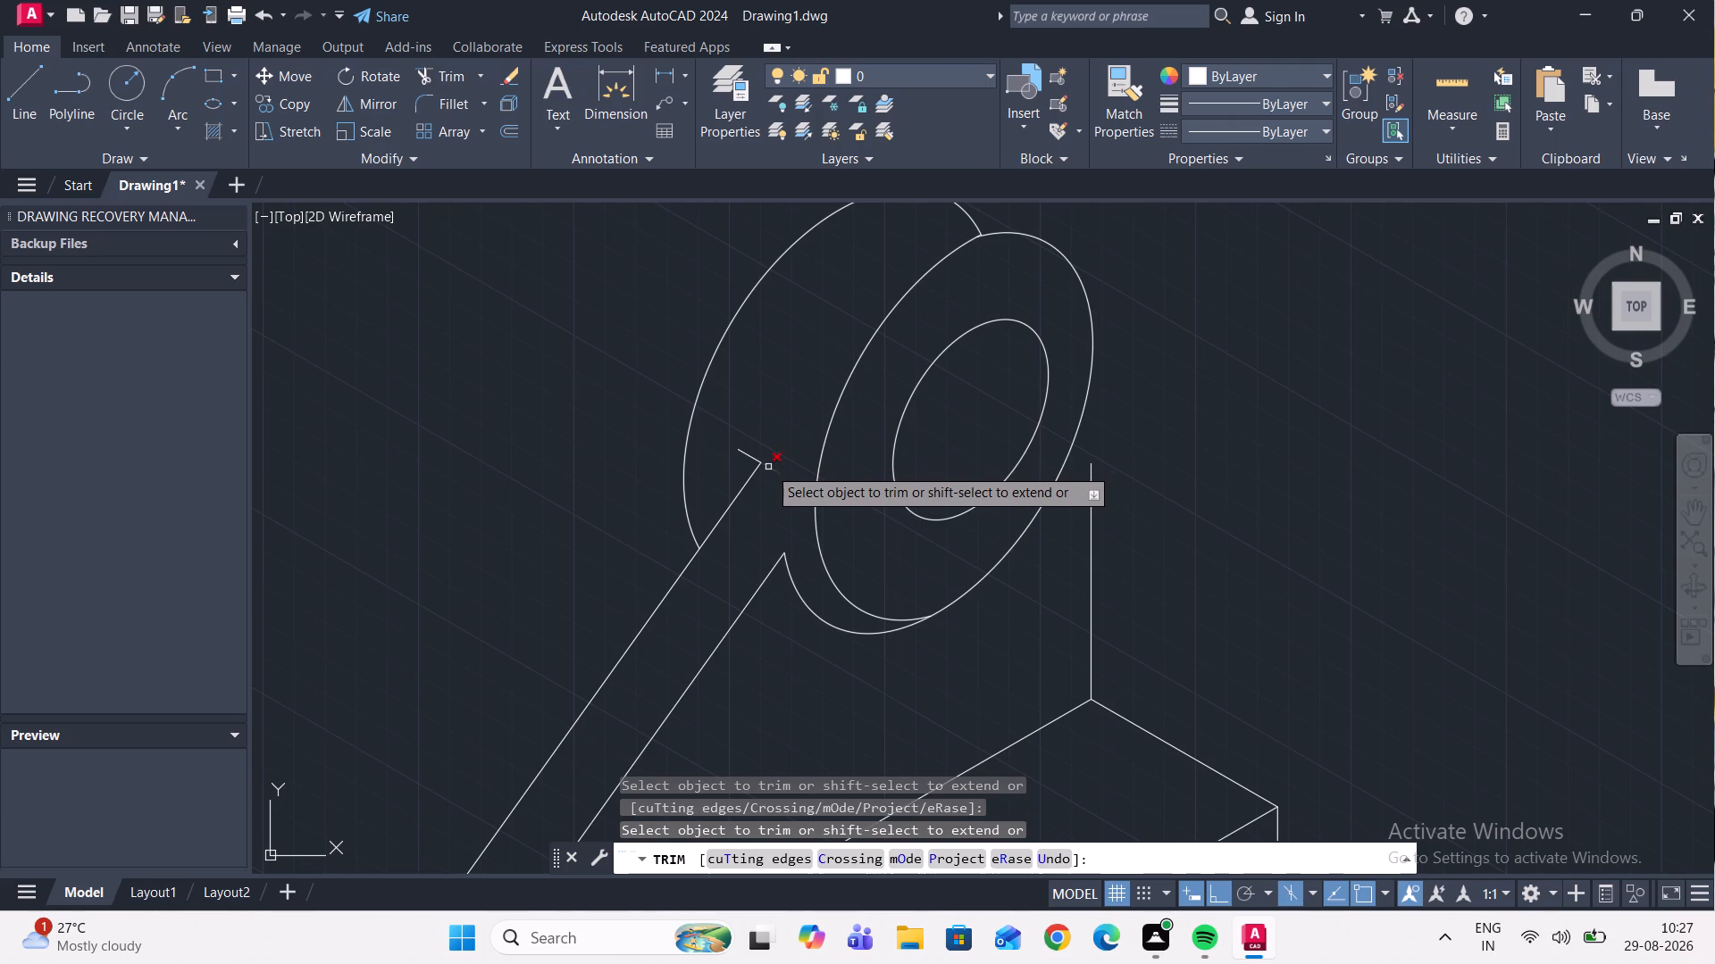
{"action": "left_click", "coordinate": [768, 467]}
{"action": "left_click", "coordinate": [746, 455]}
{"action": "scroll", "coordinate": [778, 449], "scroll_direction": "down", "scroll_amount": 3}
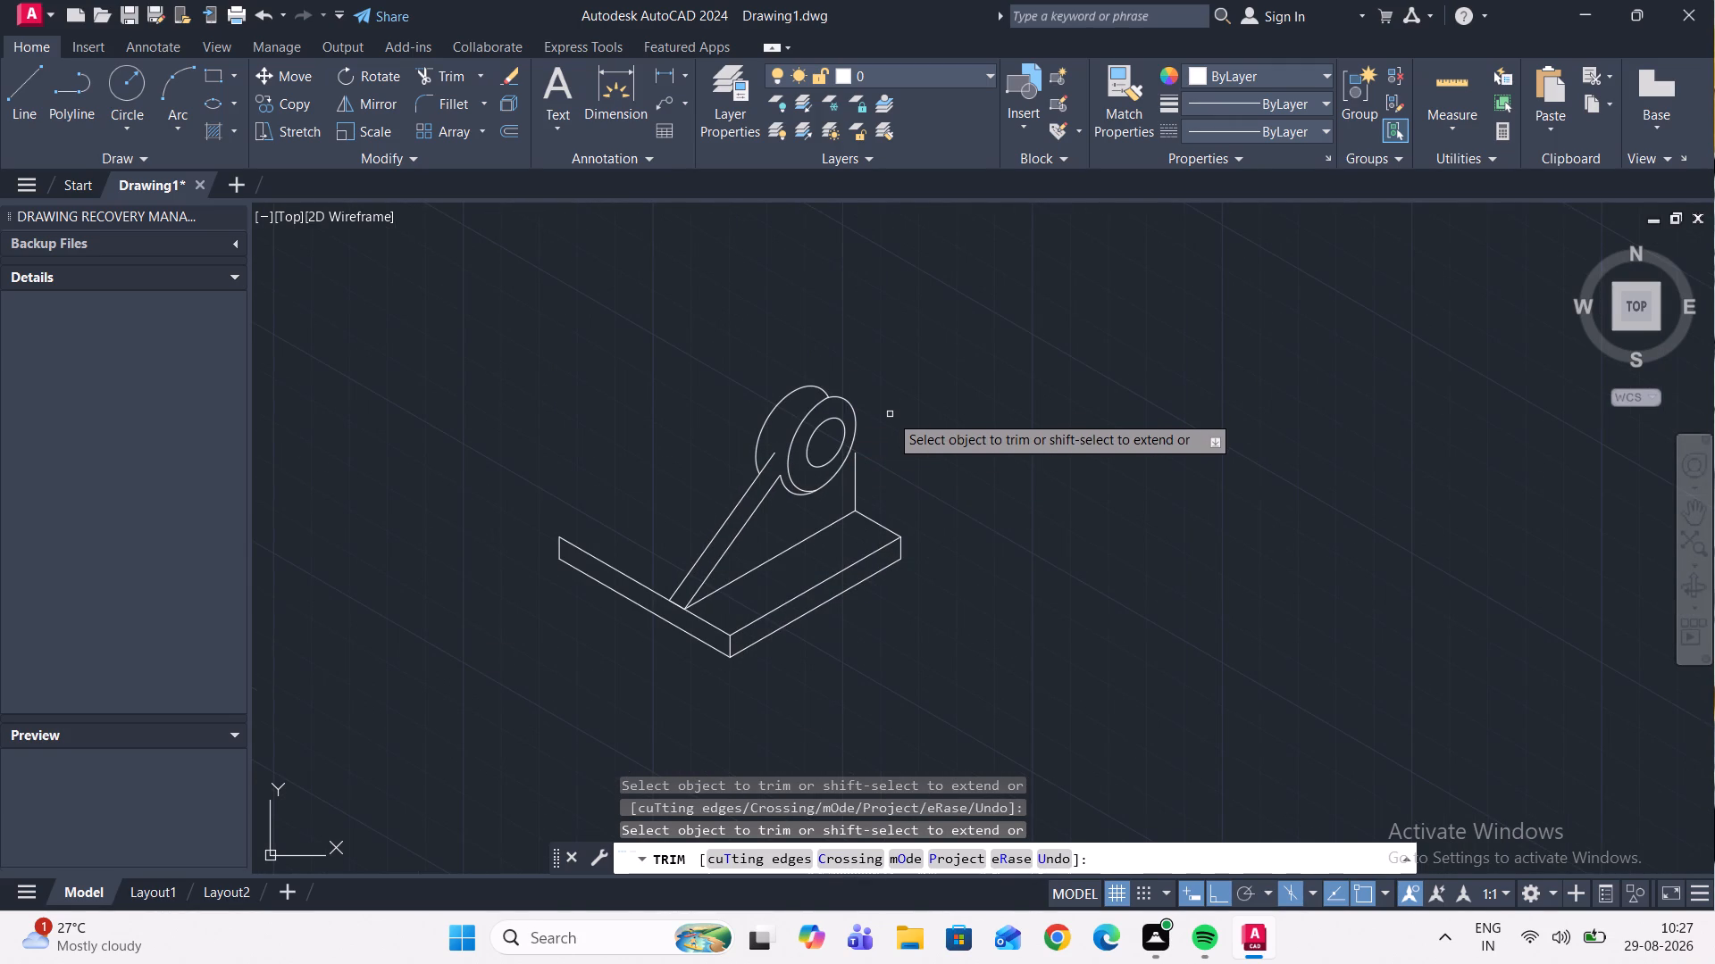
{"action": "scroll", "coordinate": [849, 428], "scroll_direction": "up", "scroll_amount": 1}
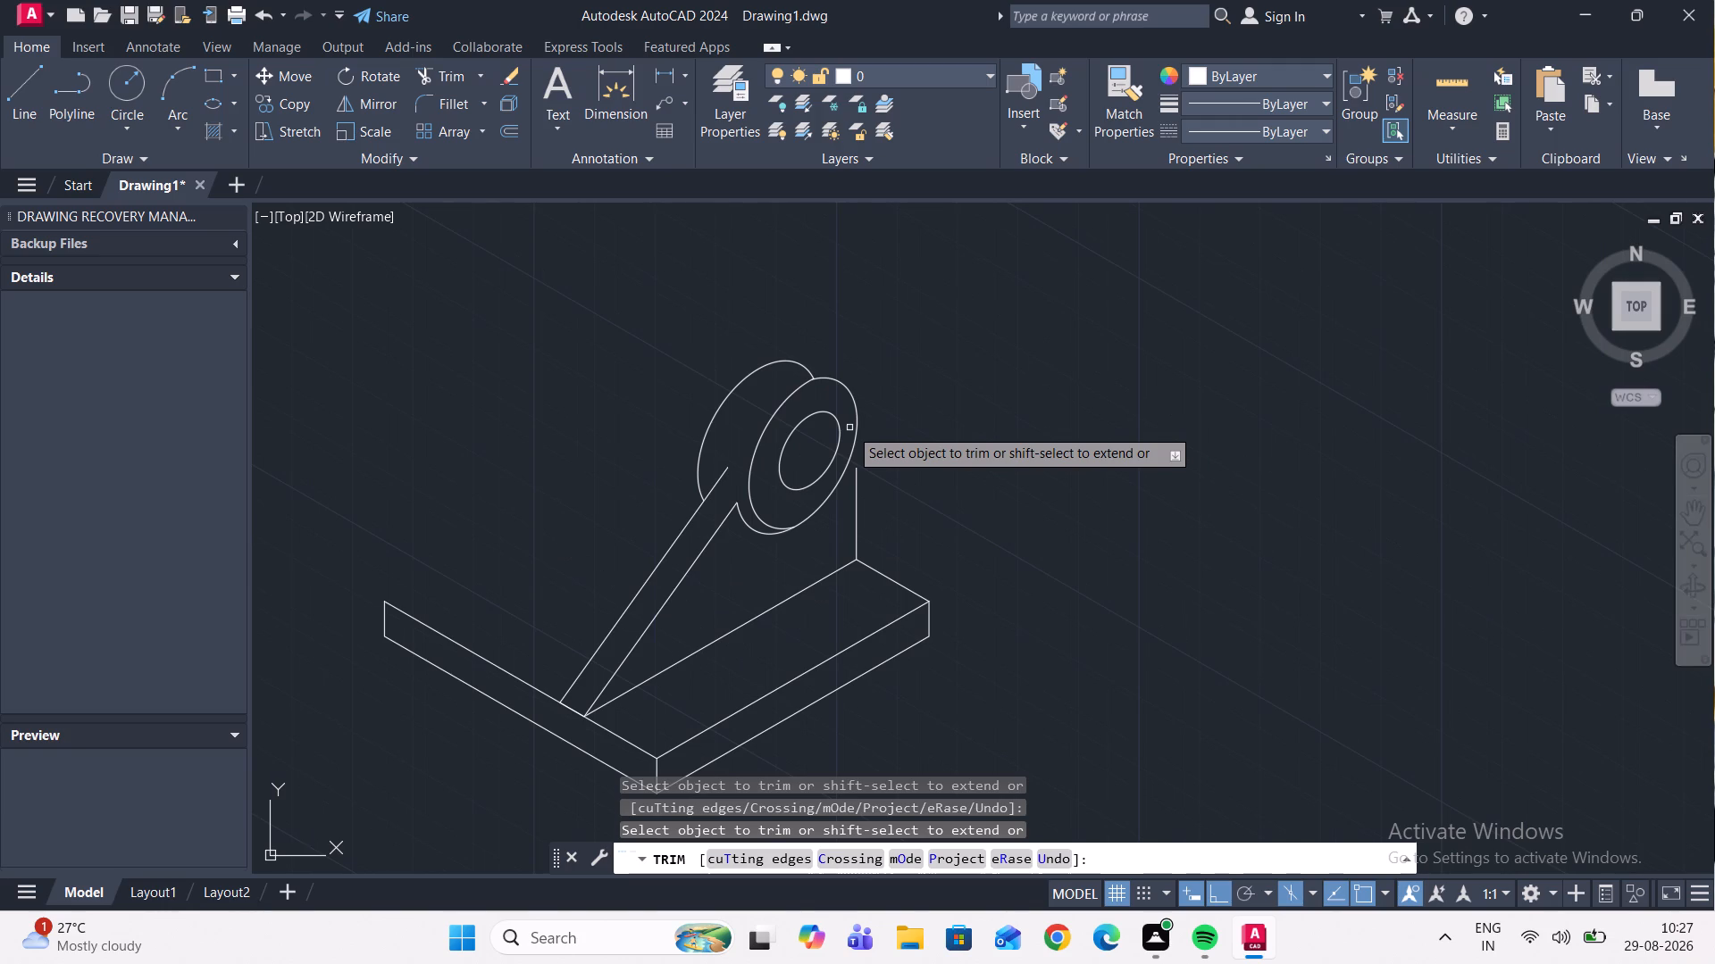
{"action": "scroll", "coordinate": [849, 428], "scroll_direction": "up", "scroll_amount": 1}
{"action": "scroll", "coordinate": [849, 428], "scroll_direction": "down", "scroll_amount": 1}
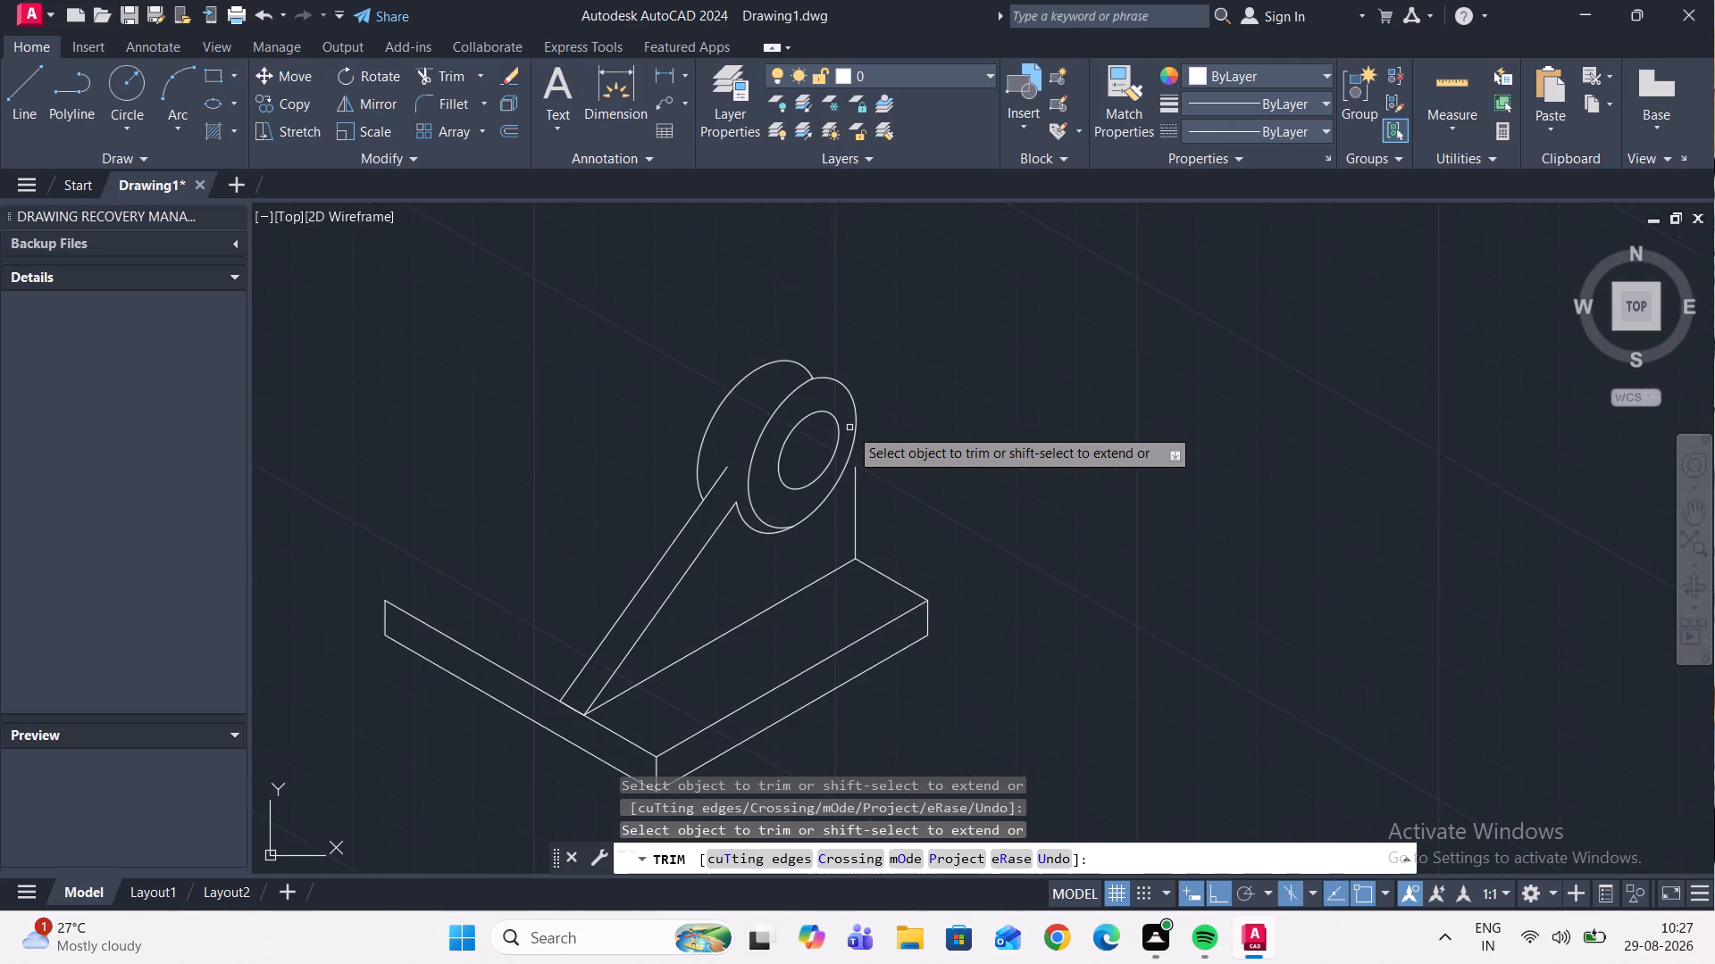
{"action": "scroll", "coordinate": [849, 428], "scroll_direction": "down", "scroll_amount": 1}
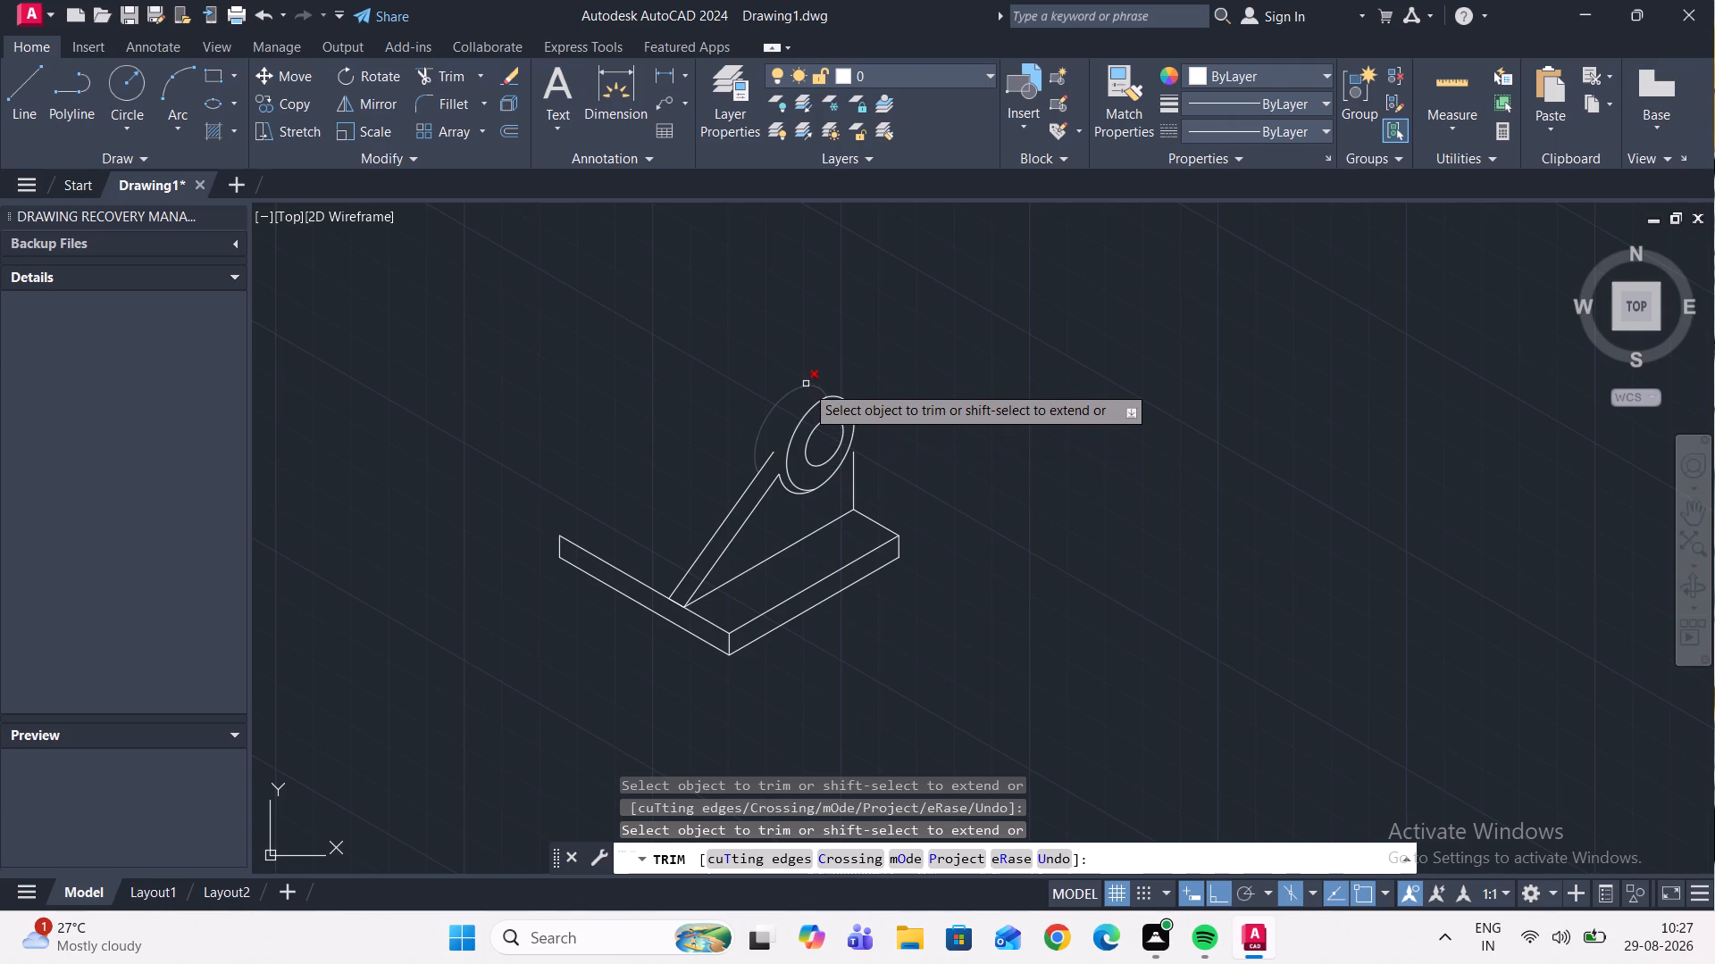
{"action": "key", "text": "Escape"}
Erase the whole upright section above the base: the isocircles, the vertical line and both slanted lines.
{"action": "left_click", "coordinate": [882, 456]}
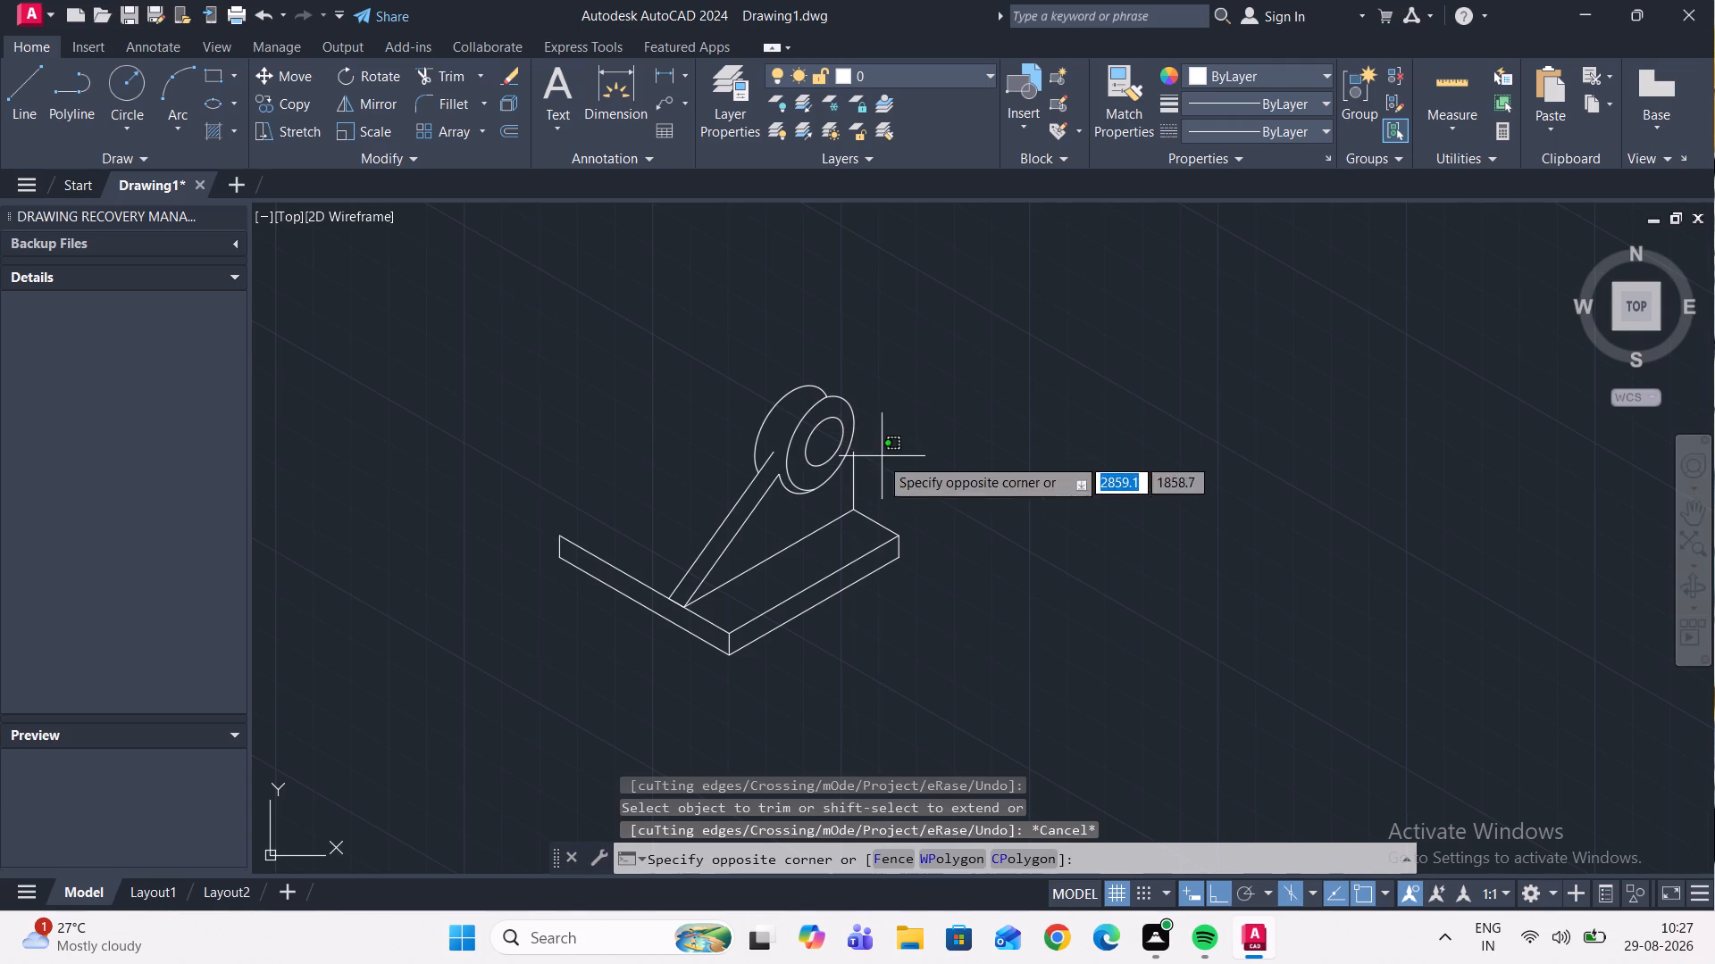
{"action": "left_click", "coordinate": [703, 473]}
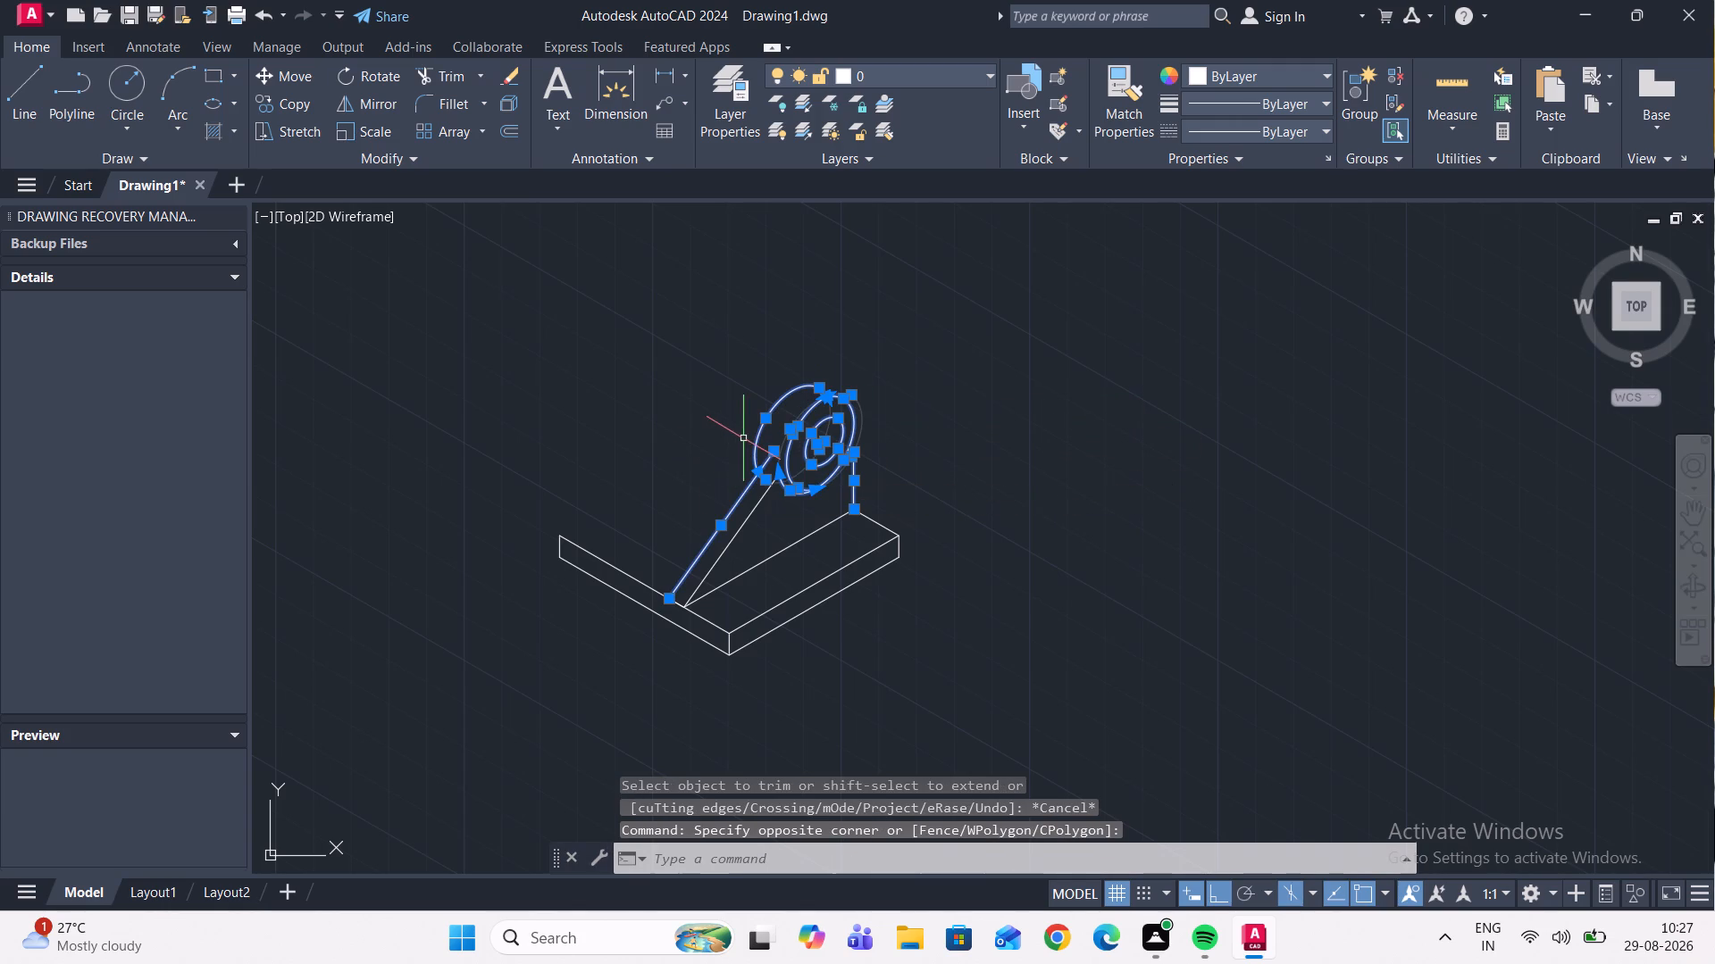
{"action": "key", "text": "Delete"}
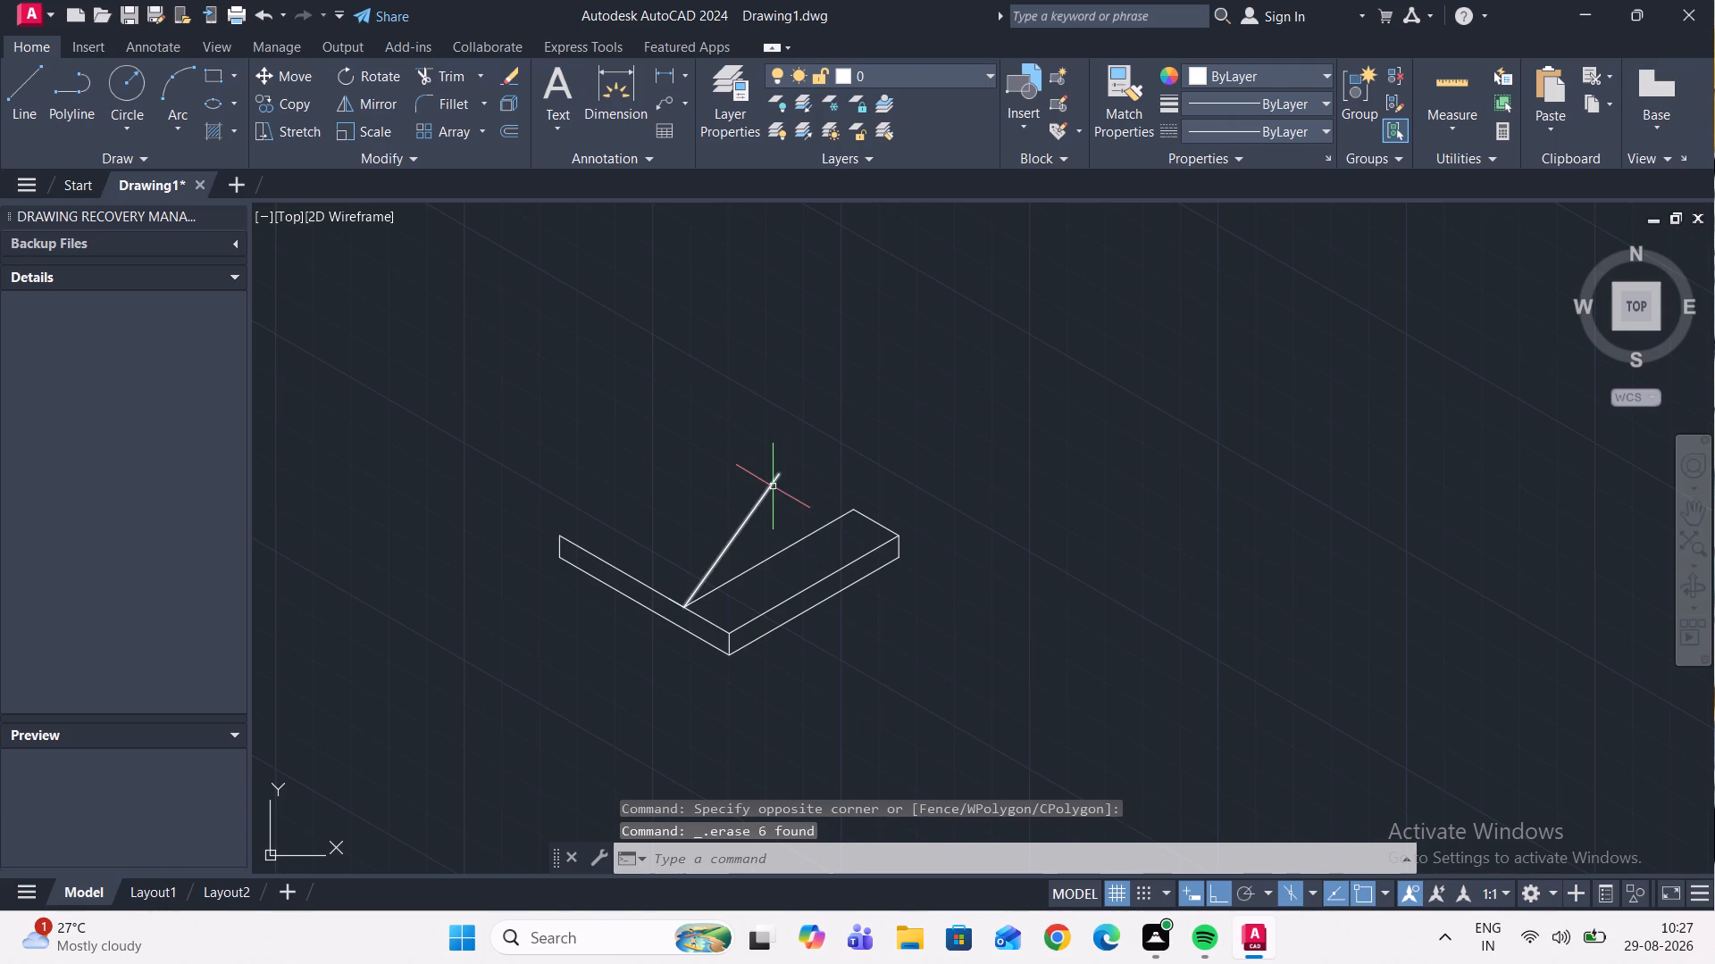
{"action": "left_click", "coordinate": [771, 487]}
{"action": "key", "text": "Delete"}
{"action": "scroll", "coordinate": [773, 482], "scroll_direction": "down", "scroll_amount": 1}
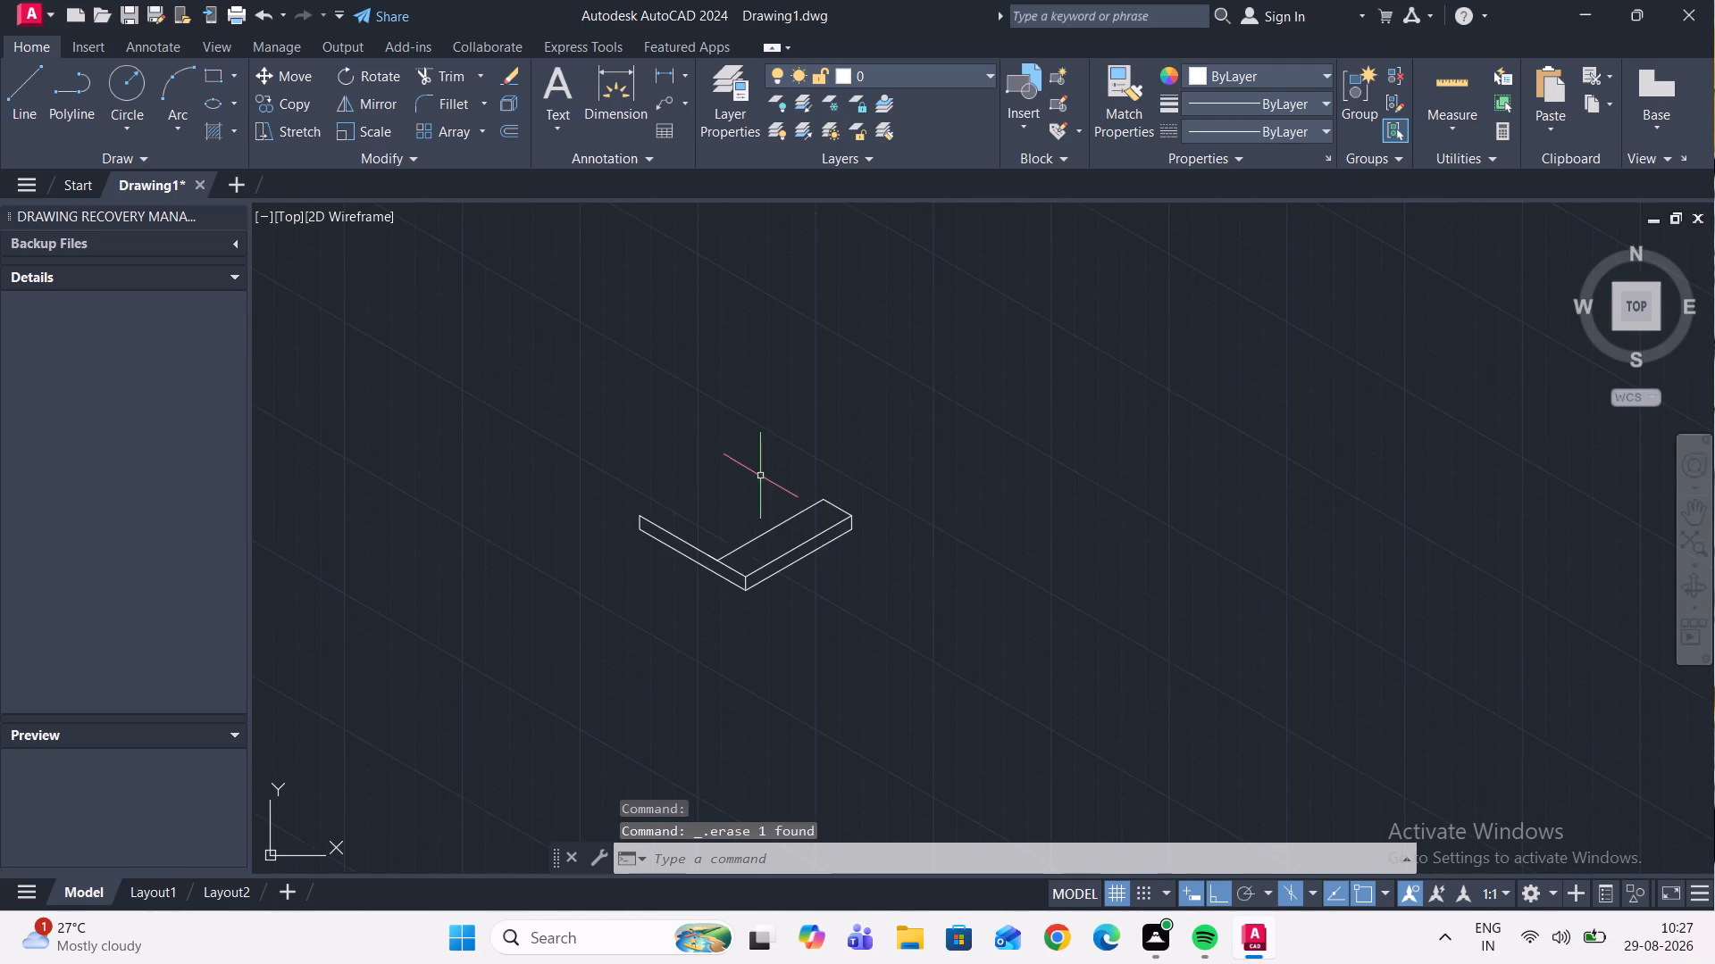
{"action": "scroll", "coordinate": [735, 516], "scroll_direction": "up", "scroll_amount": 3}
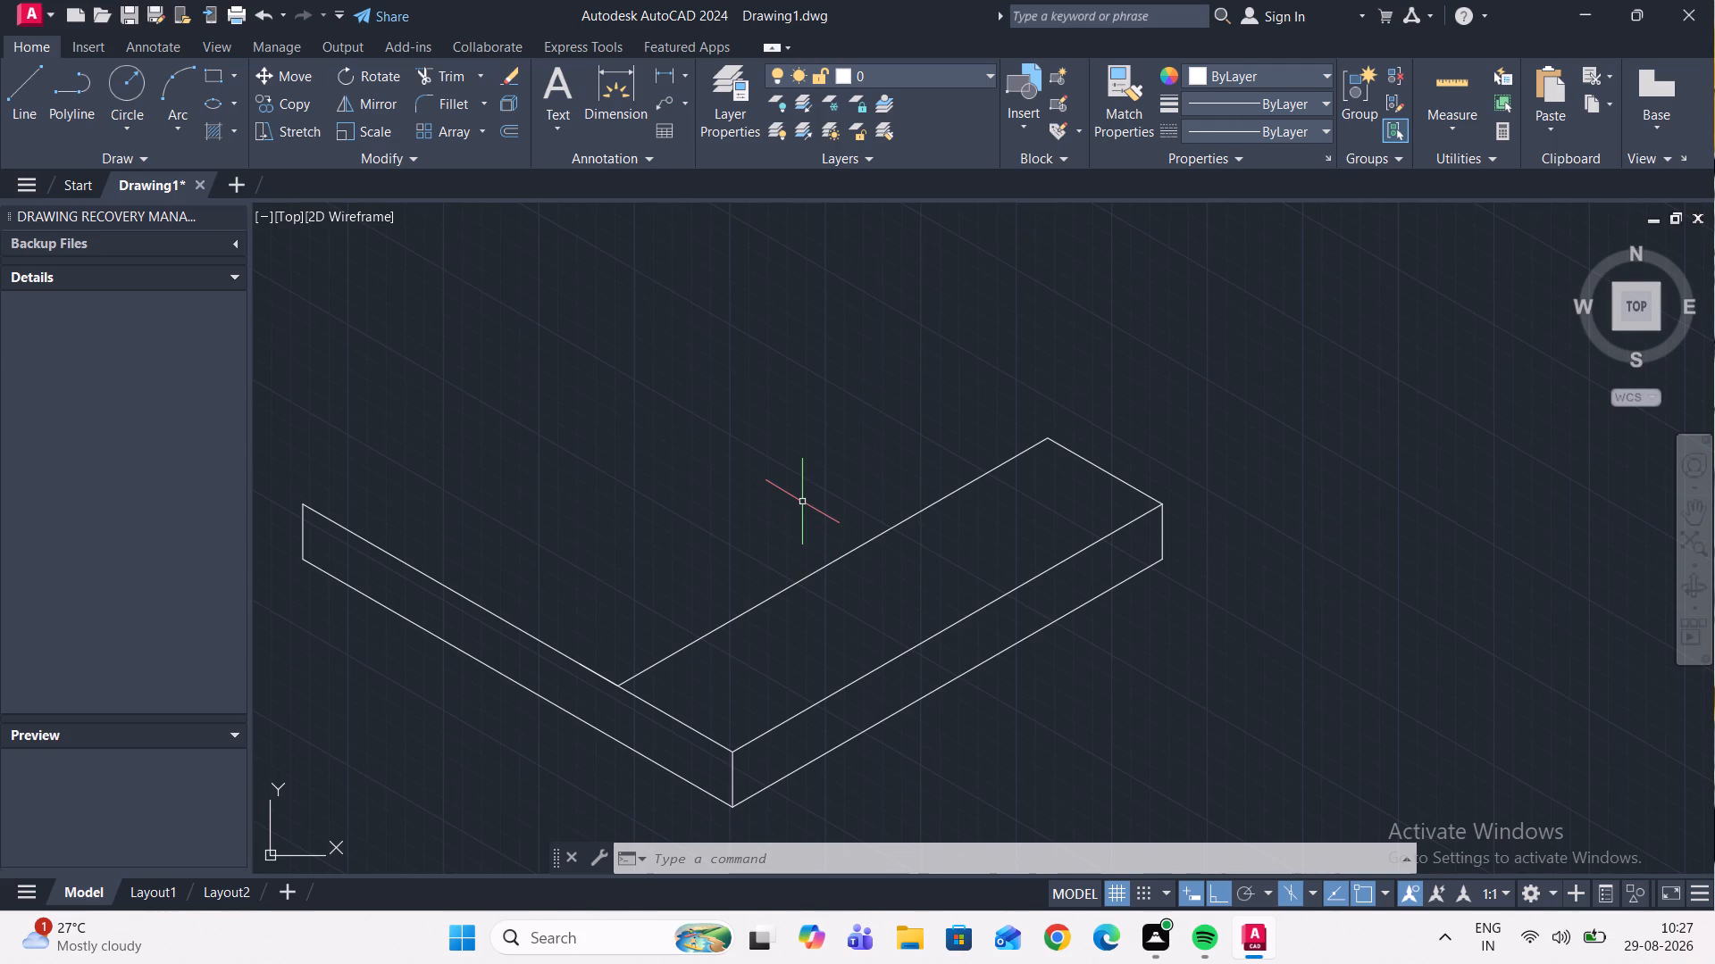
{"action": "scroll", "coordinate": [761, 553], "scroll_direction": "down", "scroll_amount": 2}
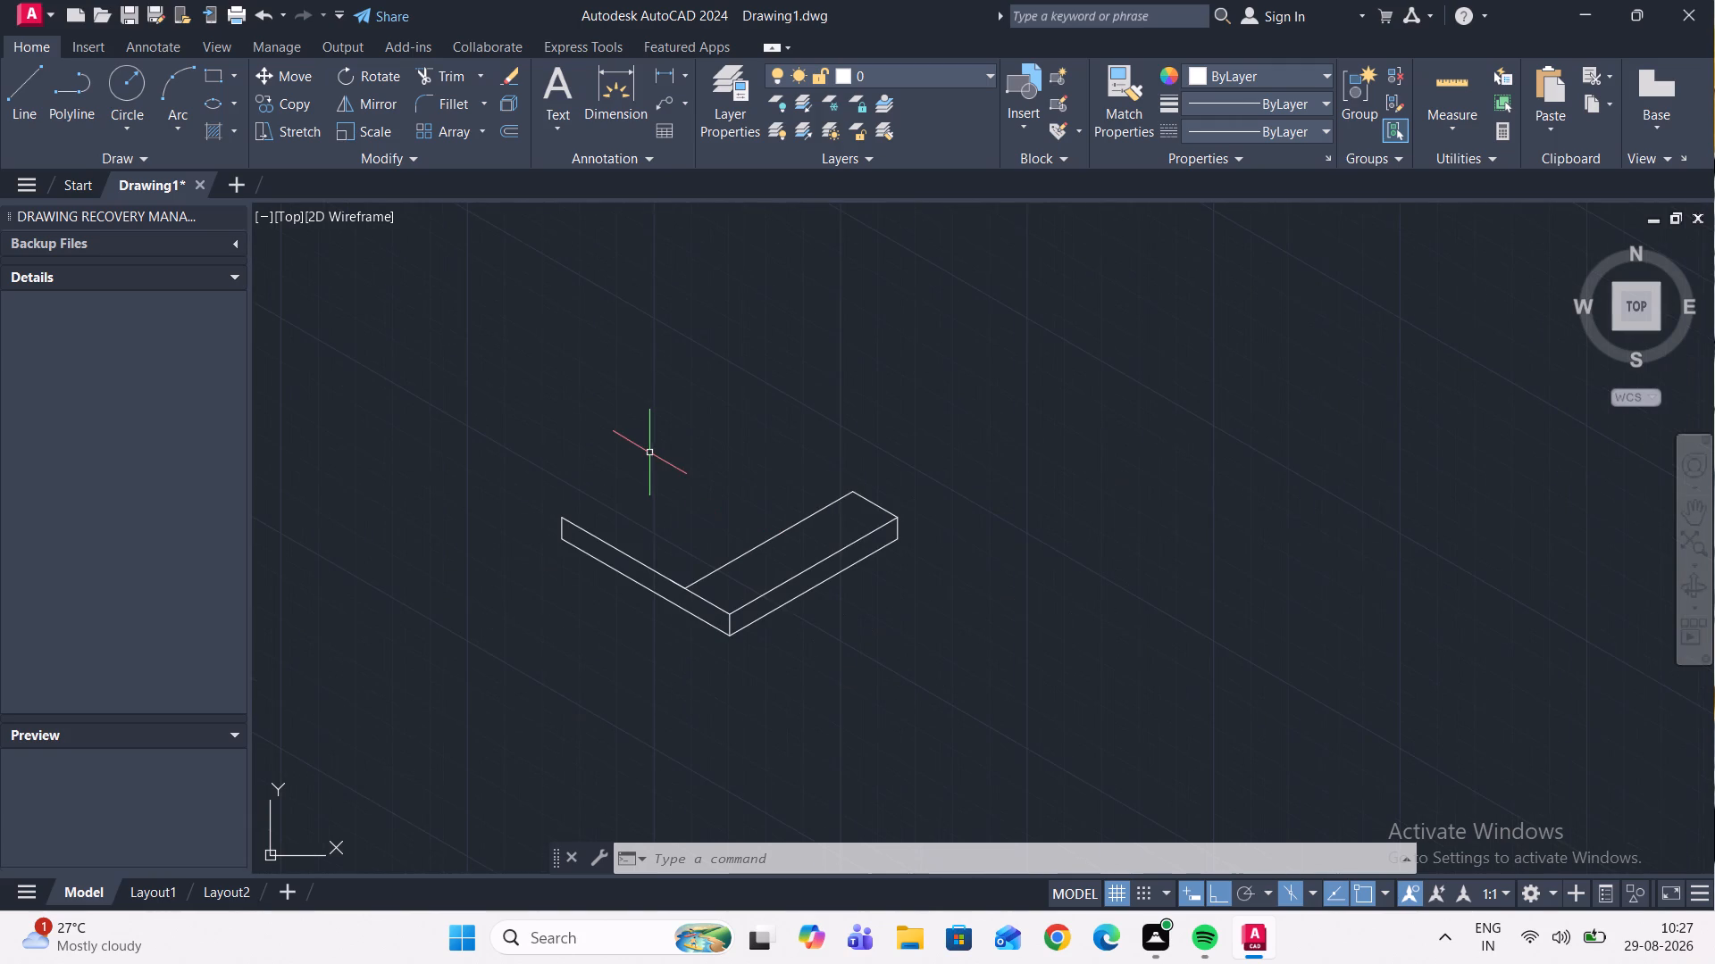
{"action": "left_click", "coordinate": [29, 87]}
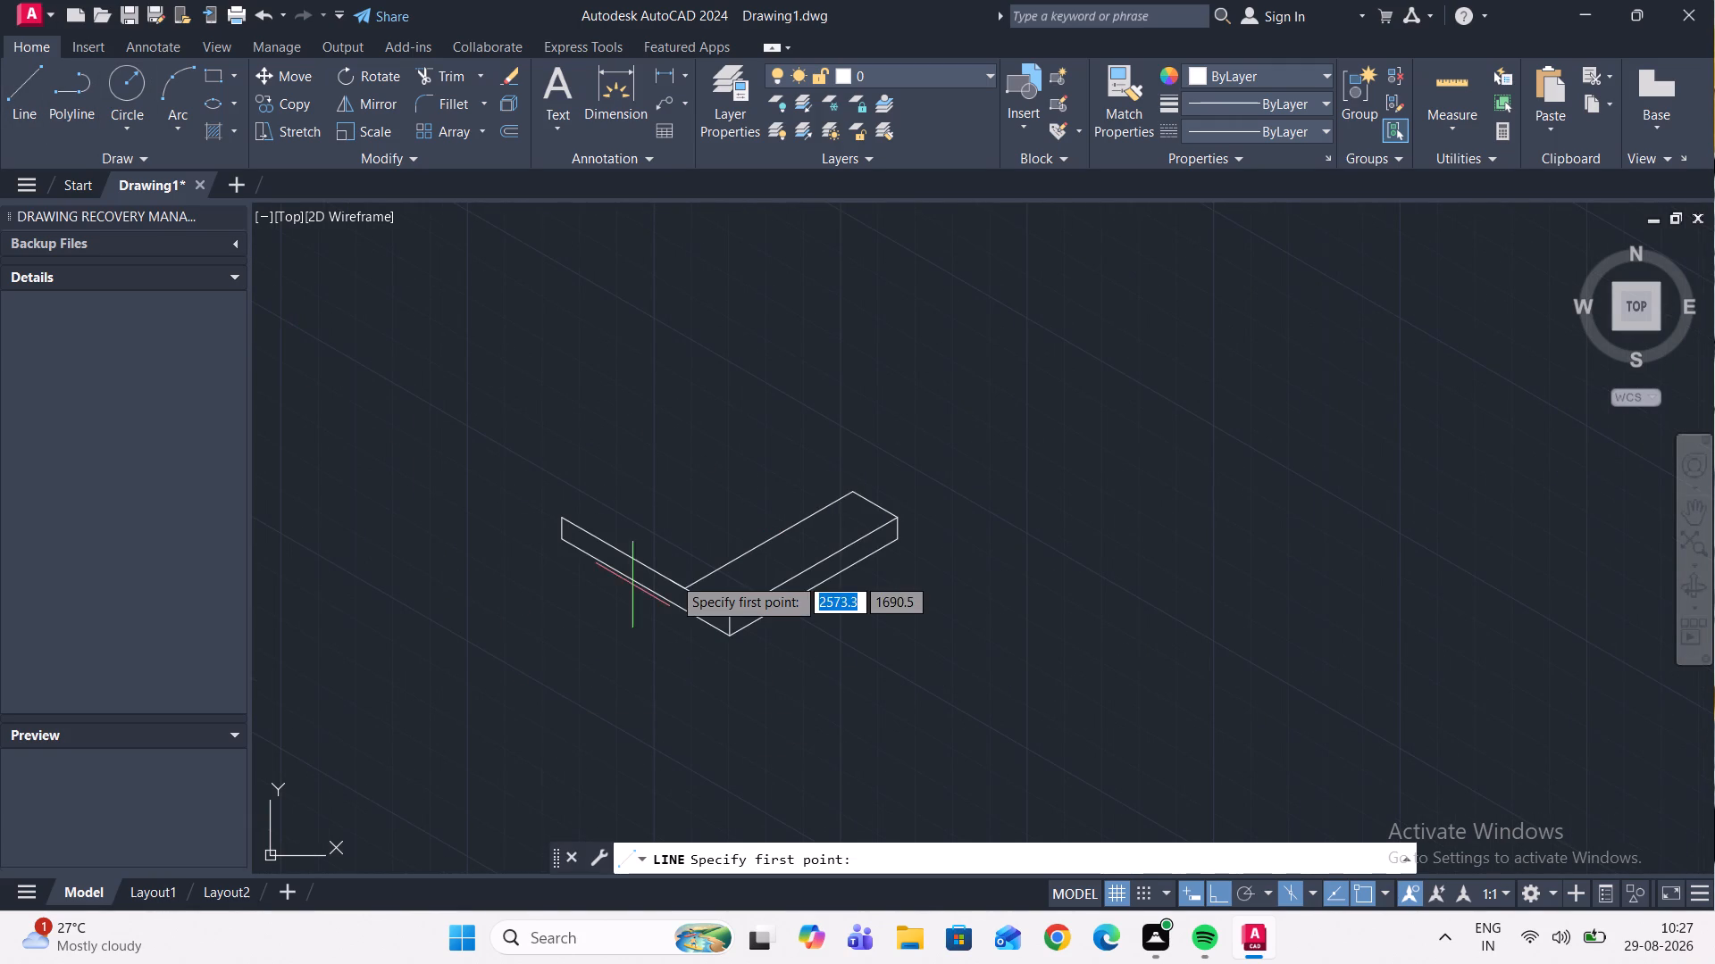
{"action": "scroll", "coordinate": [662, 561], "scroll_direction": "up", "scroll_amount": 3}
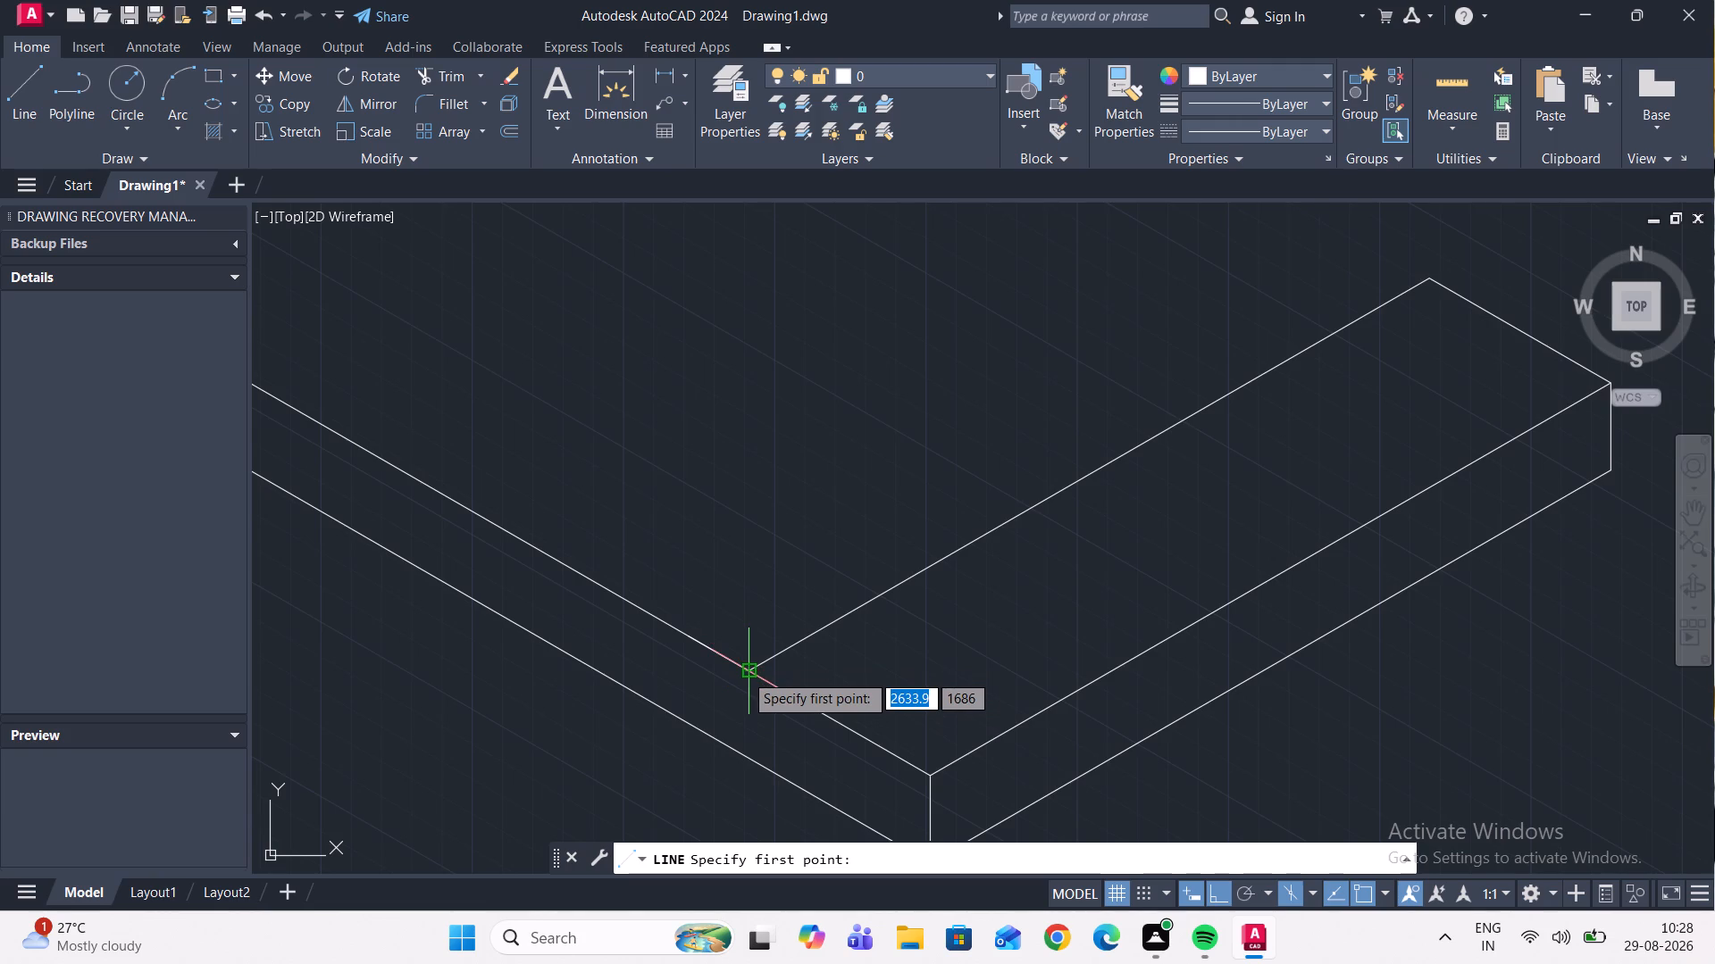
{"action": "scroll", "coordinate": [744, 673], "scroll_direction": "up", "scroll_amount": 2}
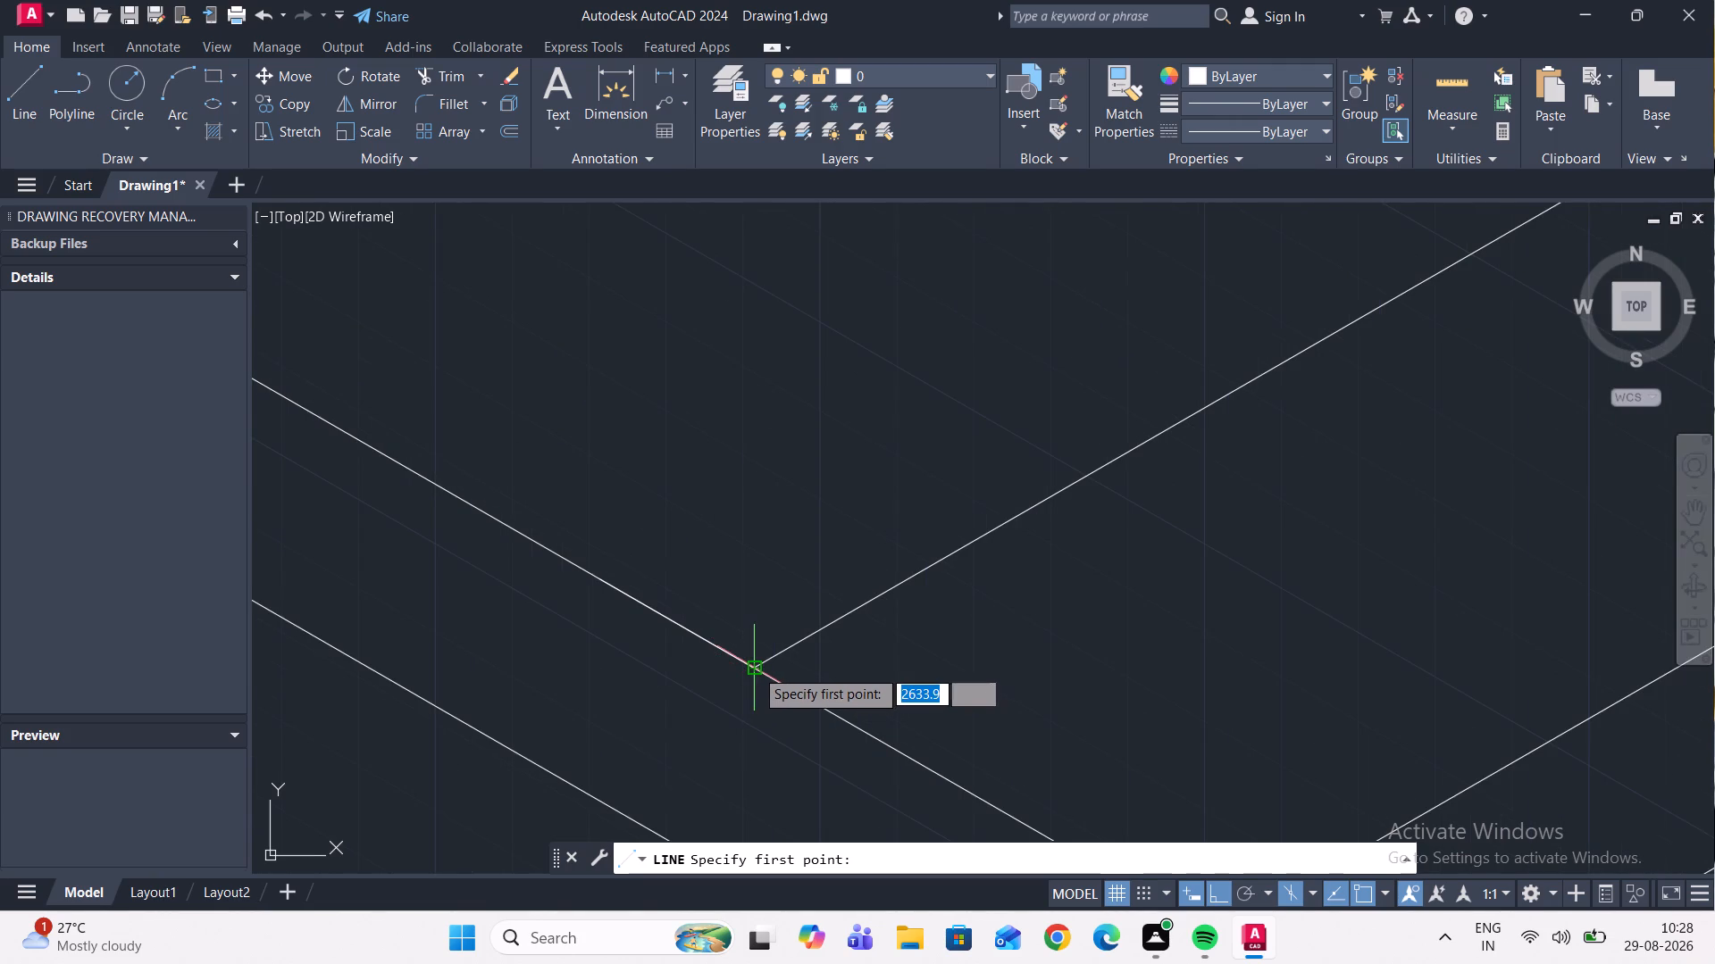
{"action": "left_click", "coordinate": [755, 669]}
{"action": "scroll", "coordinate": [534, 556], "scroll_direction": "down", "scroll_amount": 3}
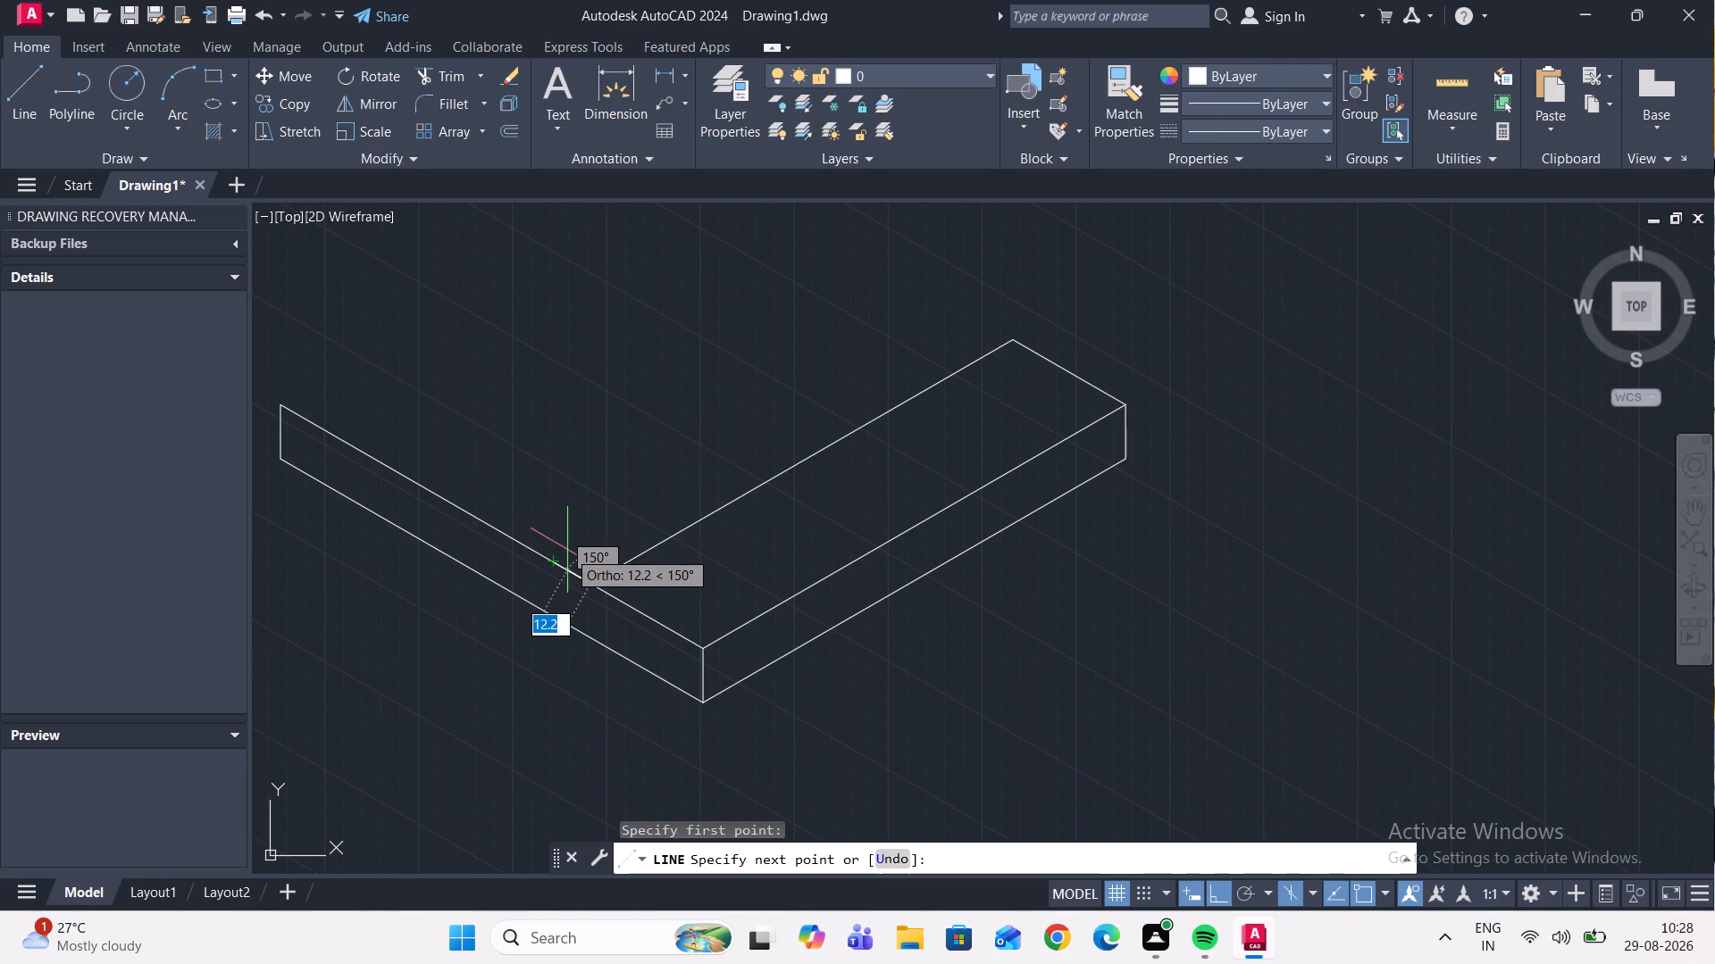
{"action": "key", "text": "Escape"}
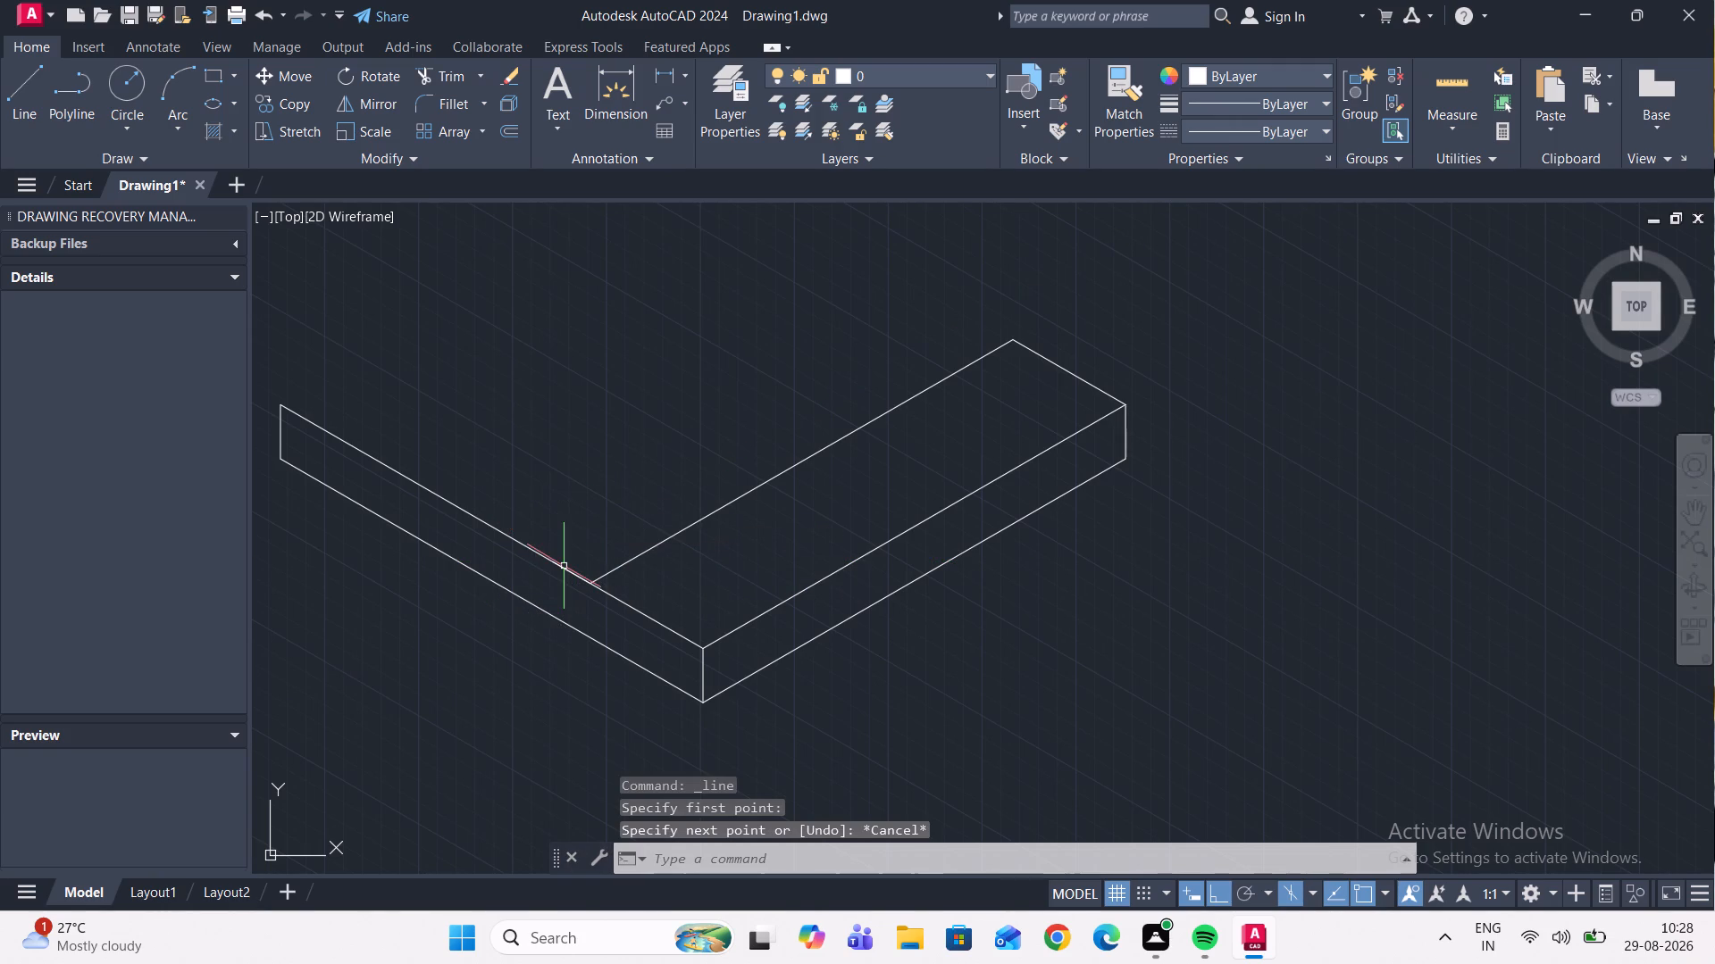
Draw a vertical line about 21 mm high from the base's top edge, just behind the inner line's junction with it.
{"action": "key", "text": "space"}
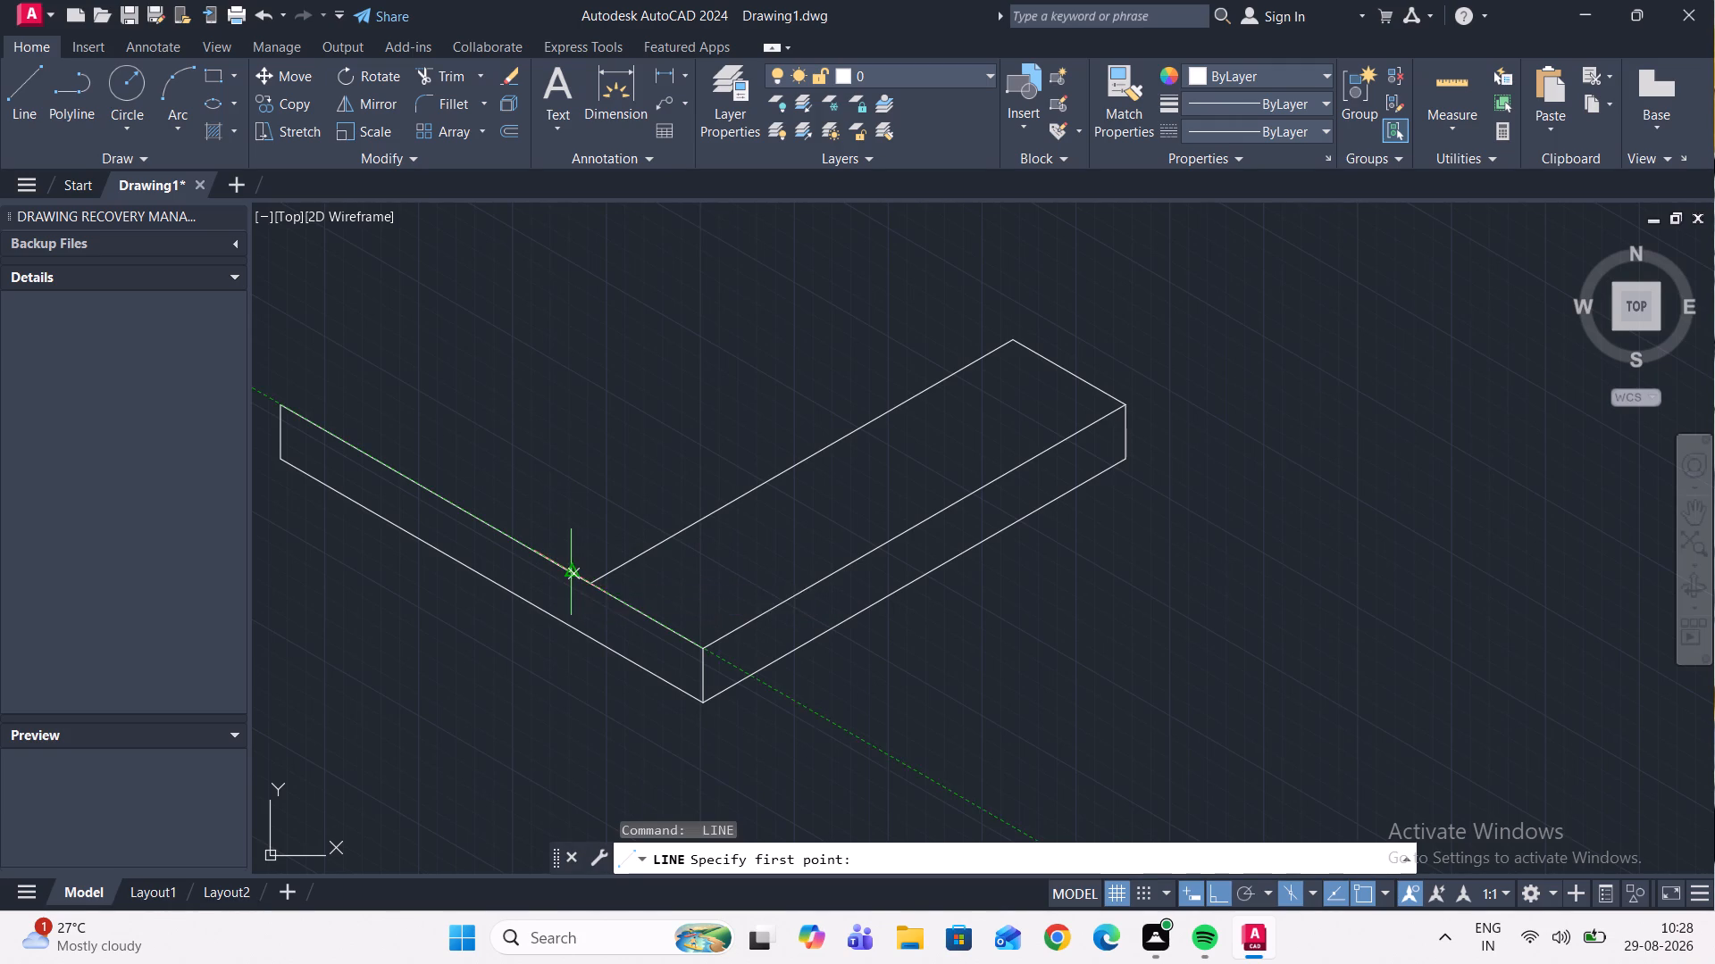
{"action": "left_click", "coordinate": [556, 563]}
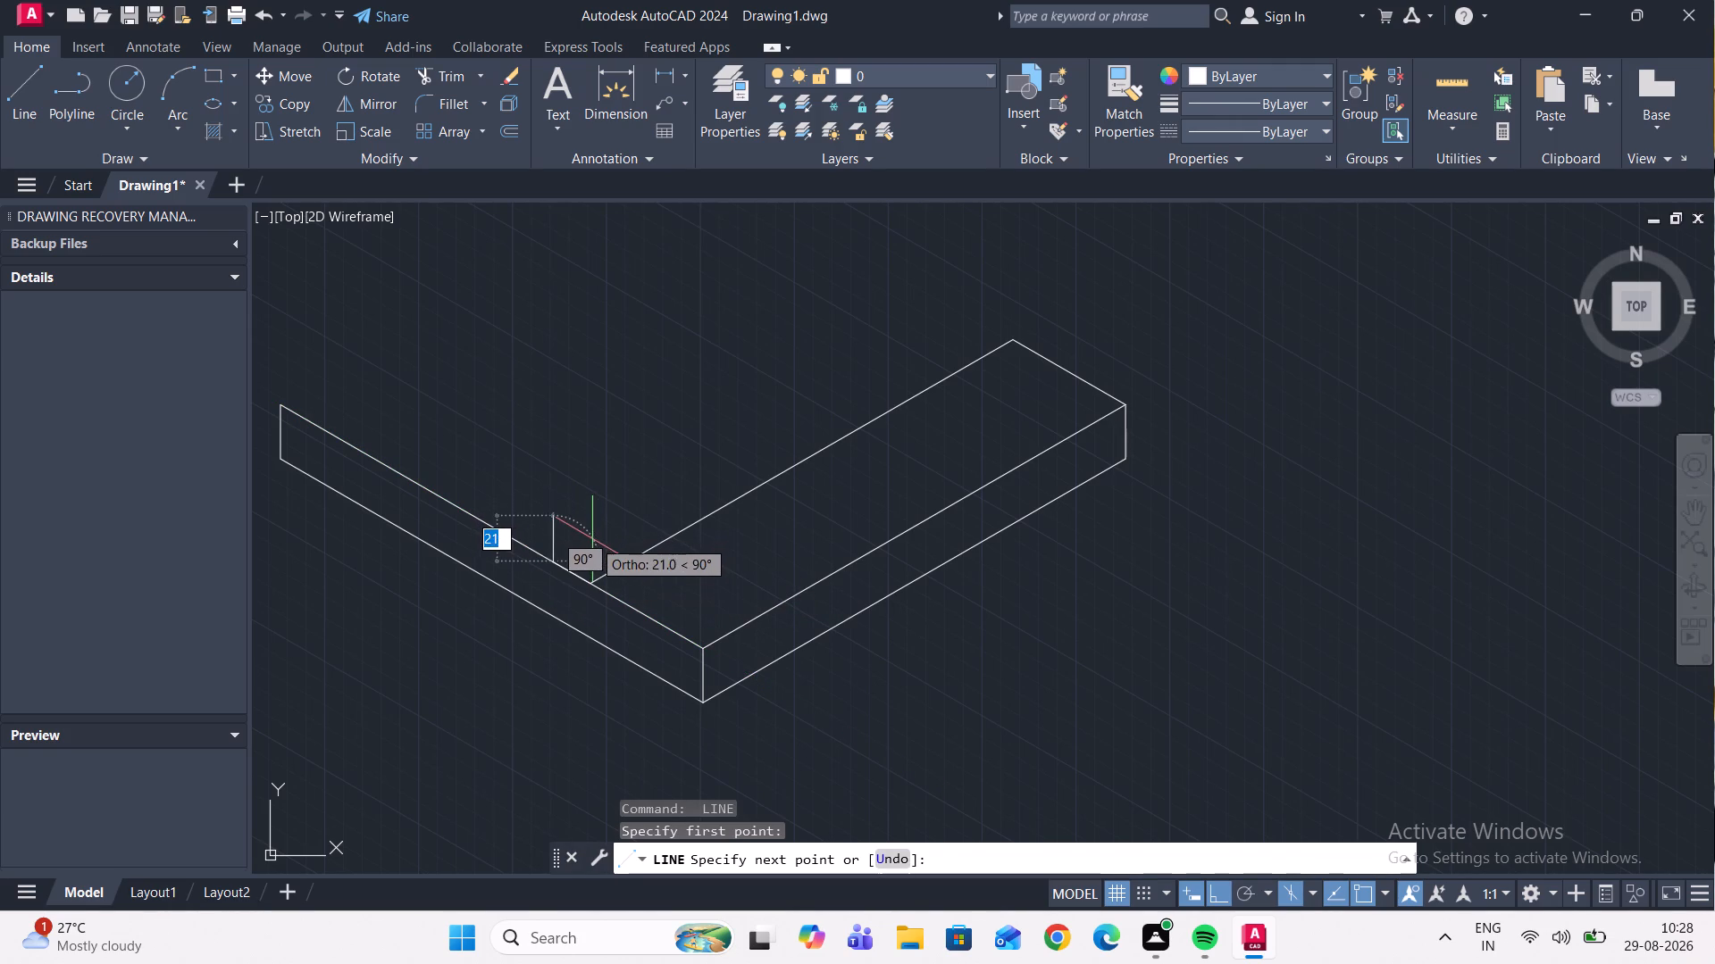
{"action": "left_click", "coordinate": [592, 539]}
{"action": "key", "text": "Escape"}
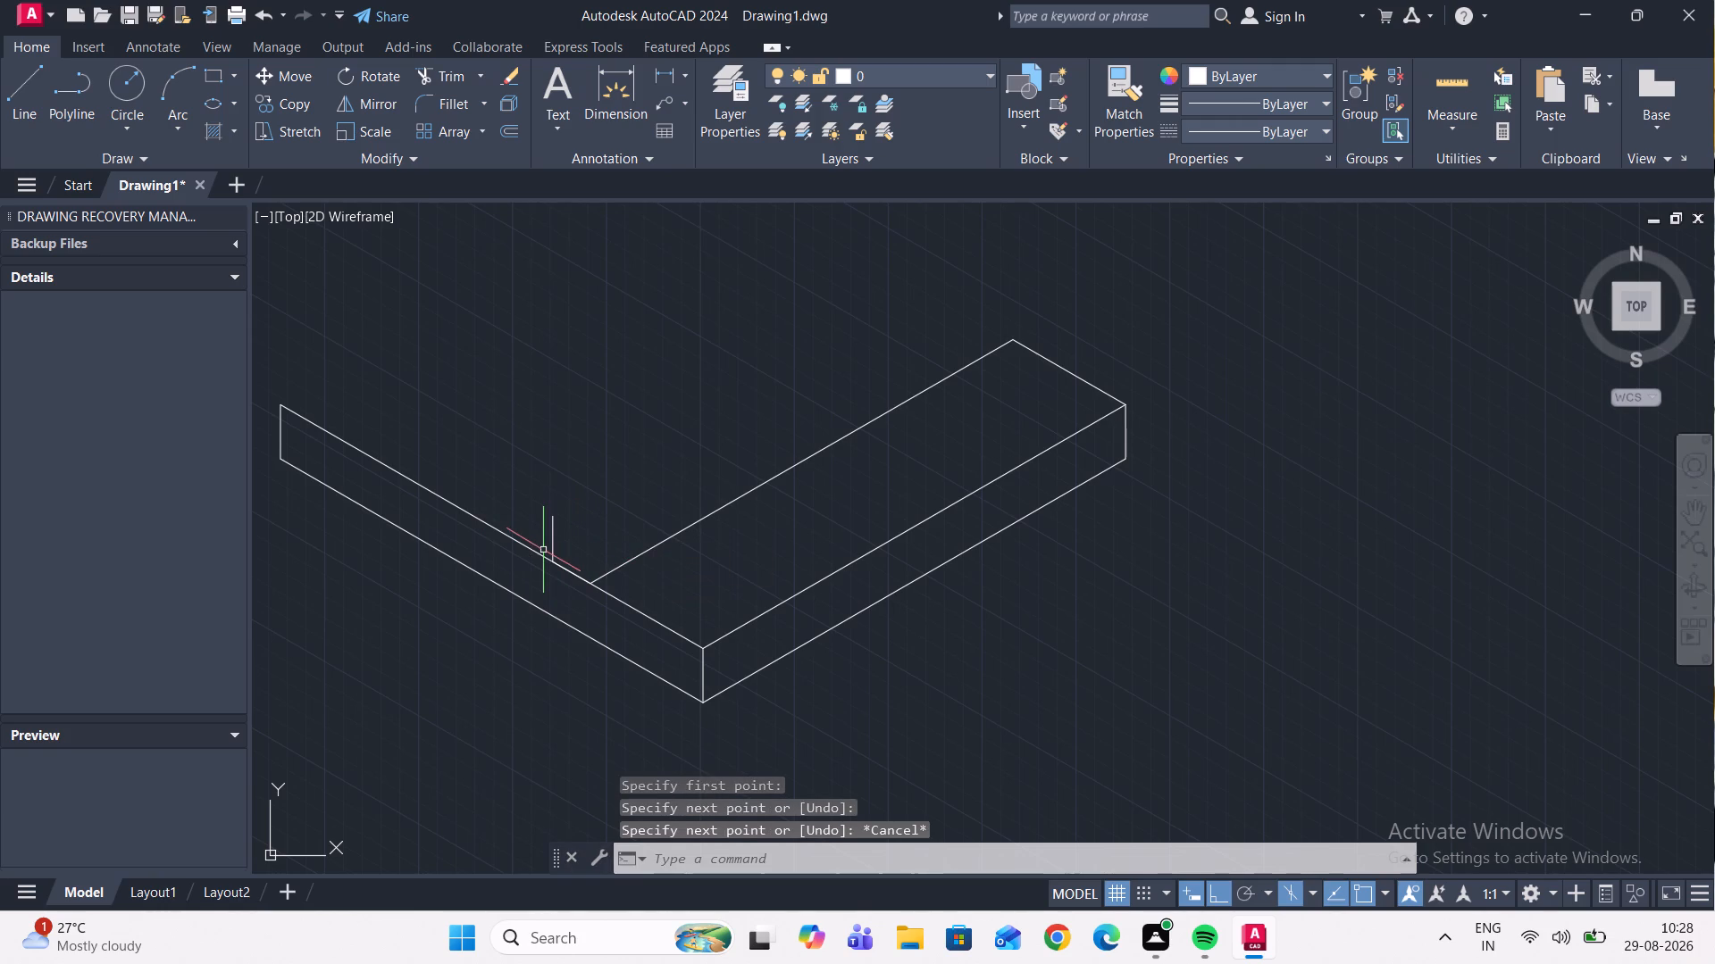
Draw a 65 mm line at 150° along the base's top edge from the vertical line's foot, ending with a vertical tick about 11.5 mm high.
{"action": "key", "text": "space"}
{"action": "left_click", "coordinate": [550, 563]}
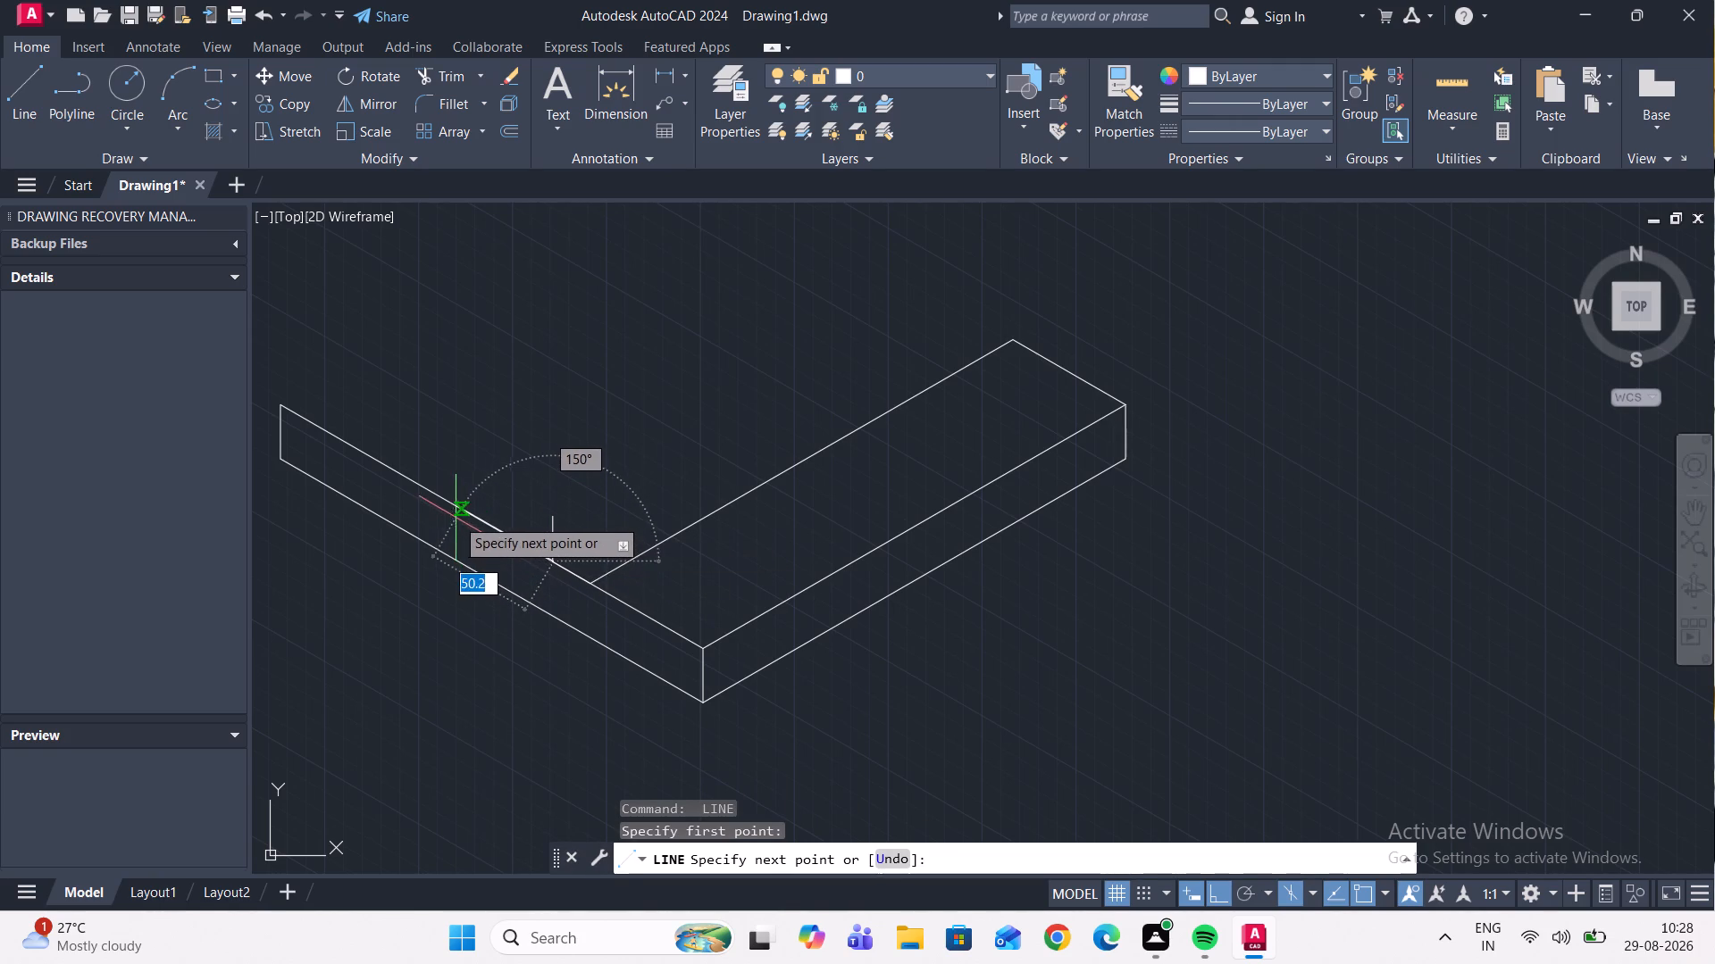
{"action": "type", "text": "65"}
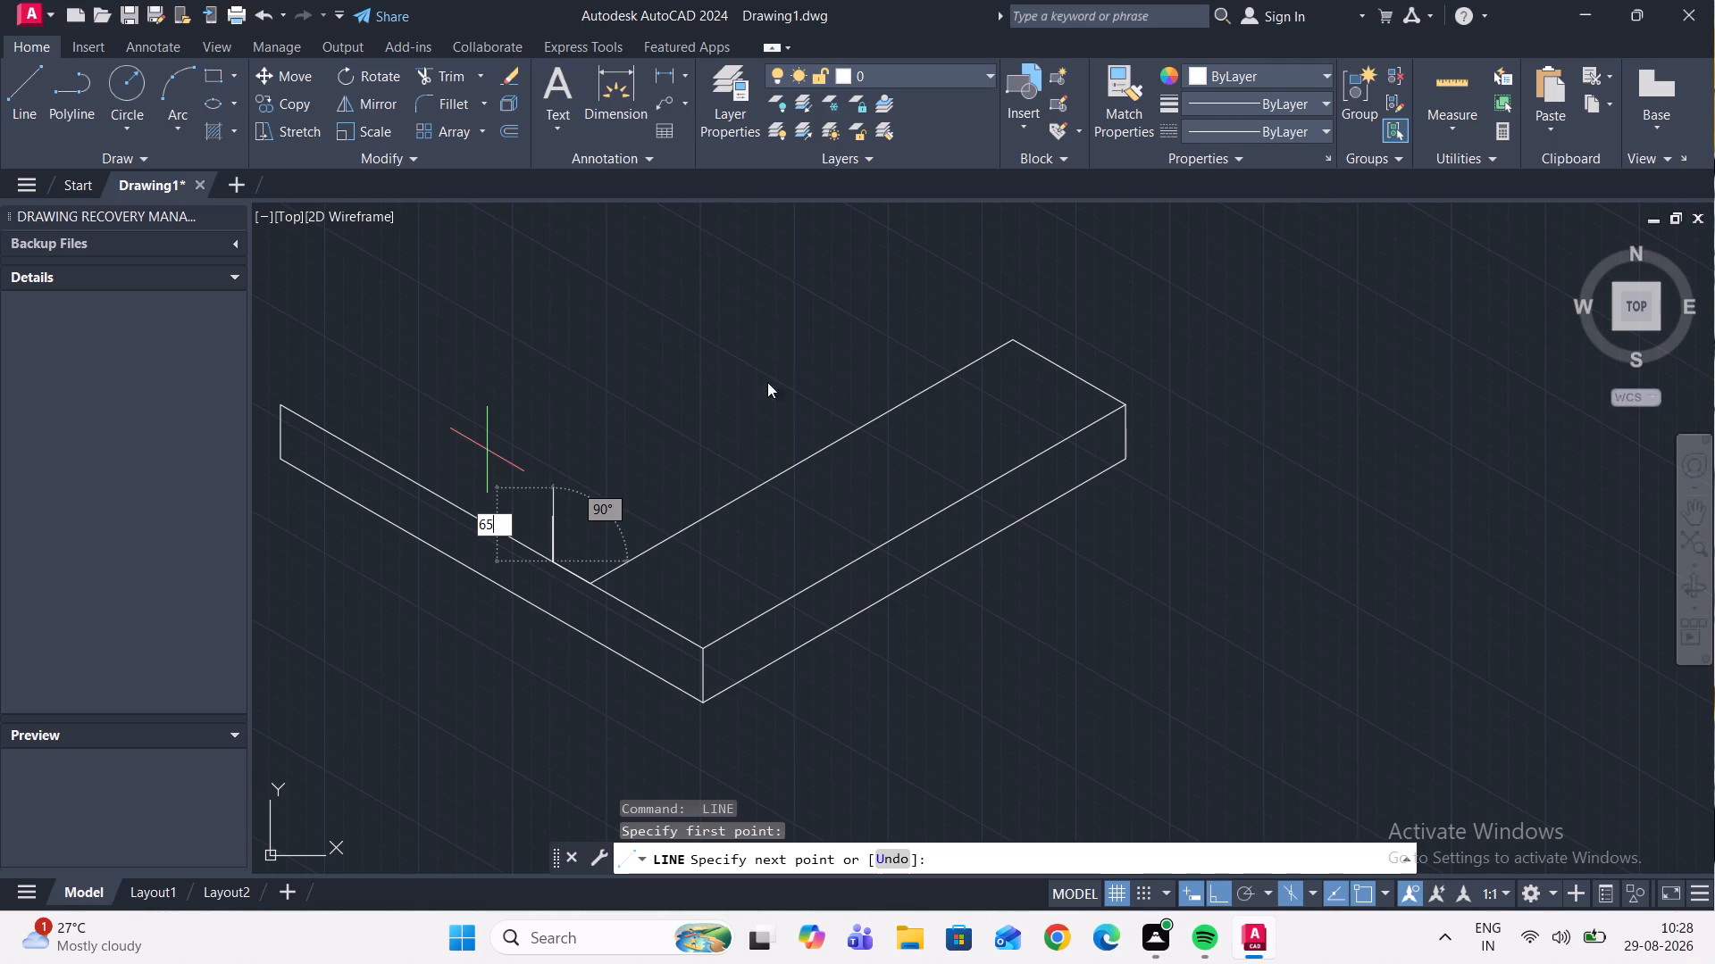
{"action": "scroll", "coordinate": [635, 569], "scroll_direction": "down", "scroll_amount": 2}
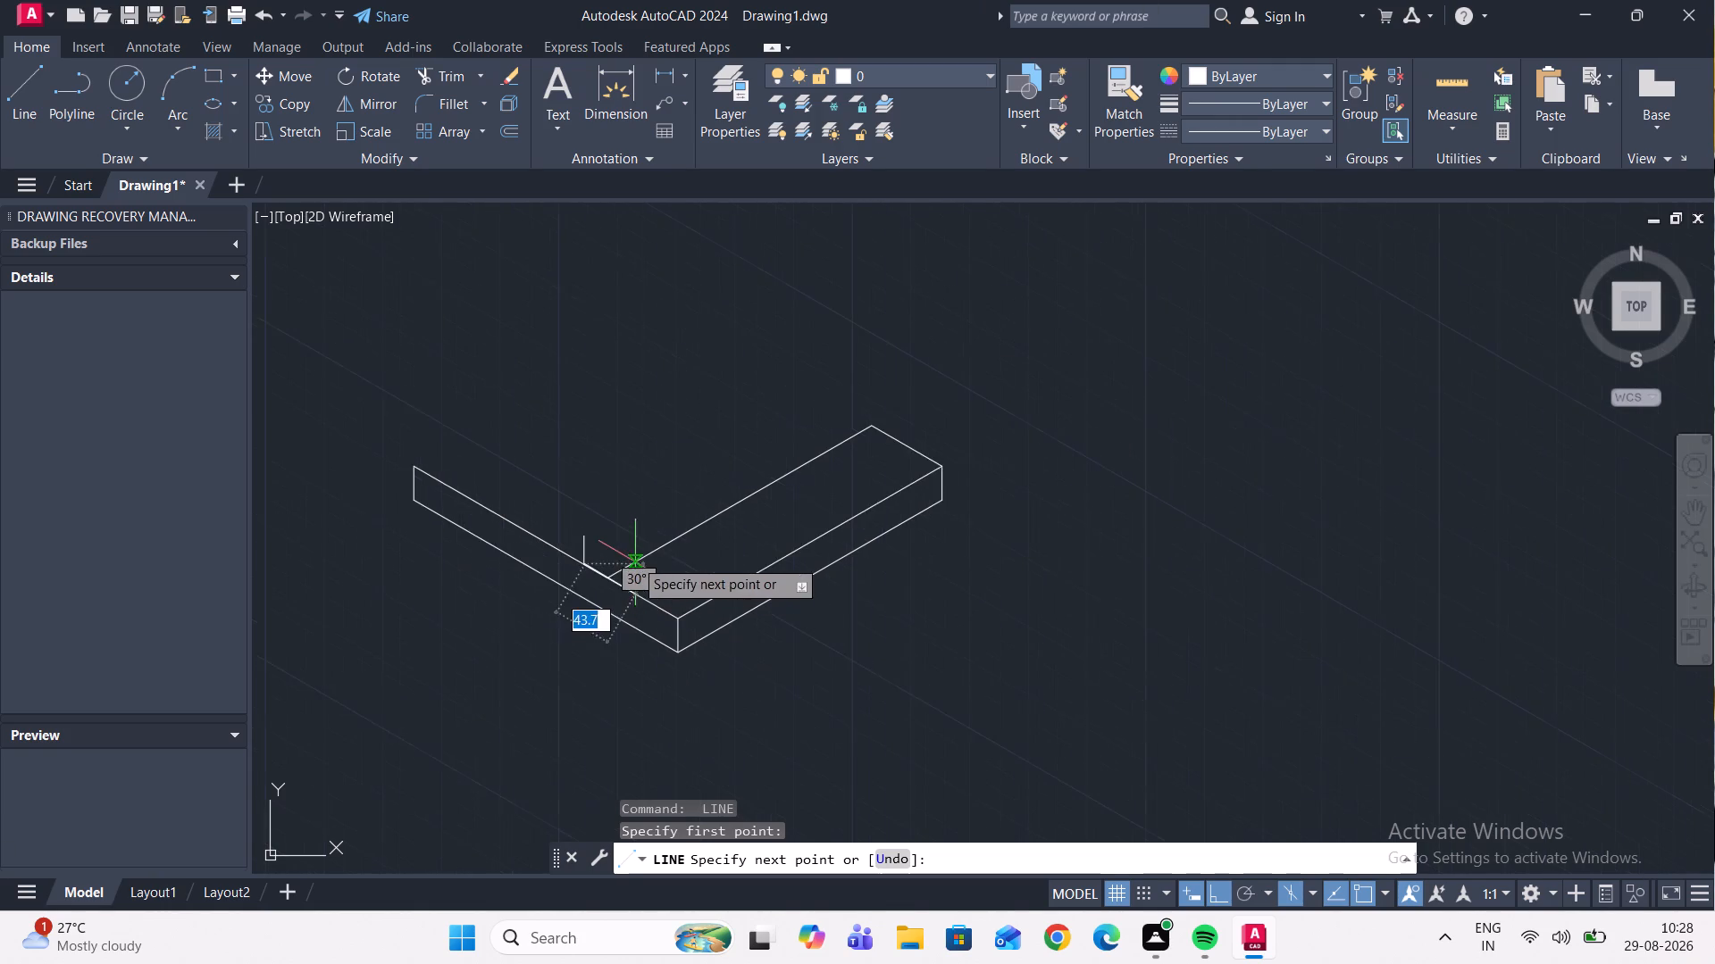
{"action": "scroll", "coordinate": [581, 534], "scroll_direction": "up", "scroll_amount": 3}
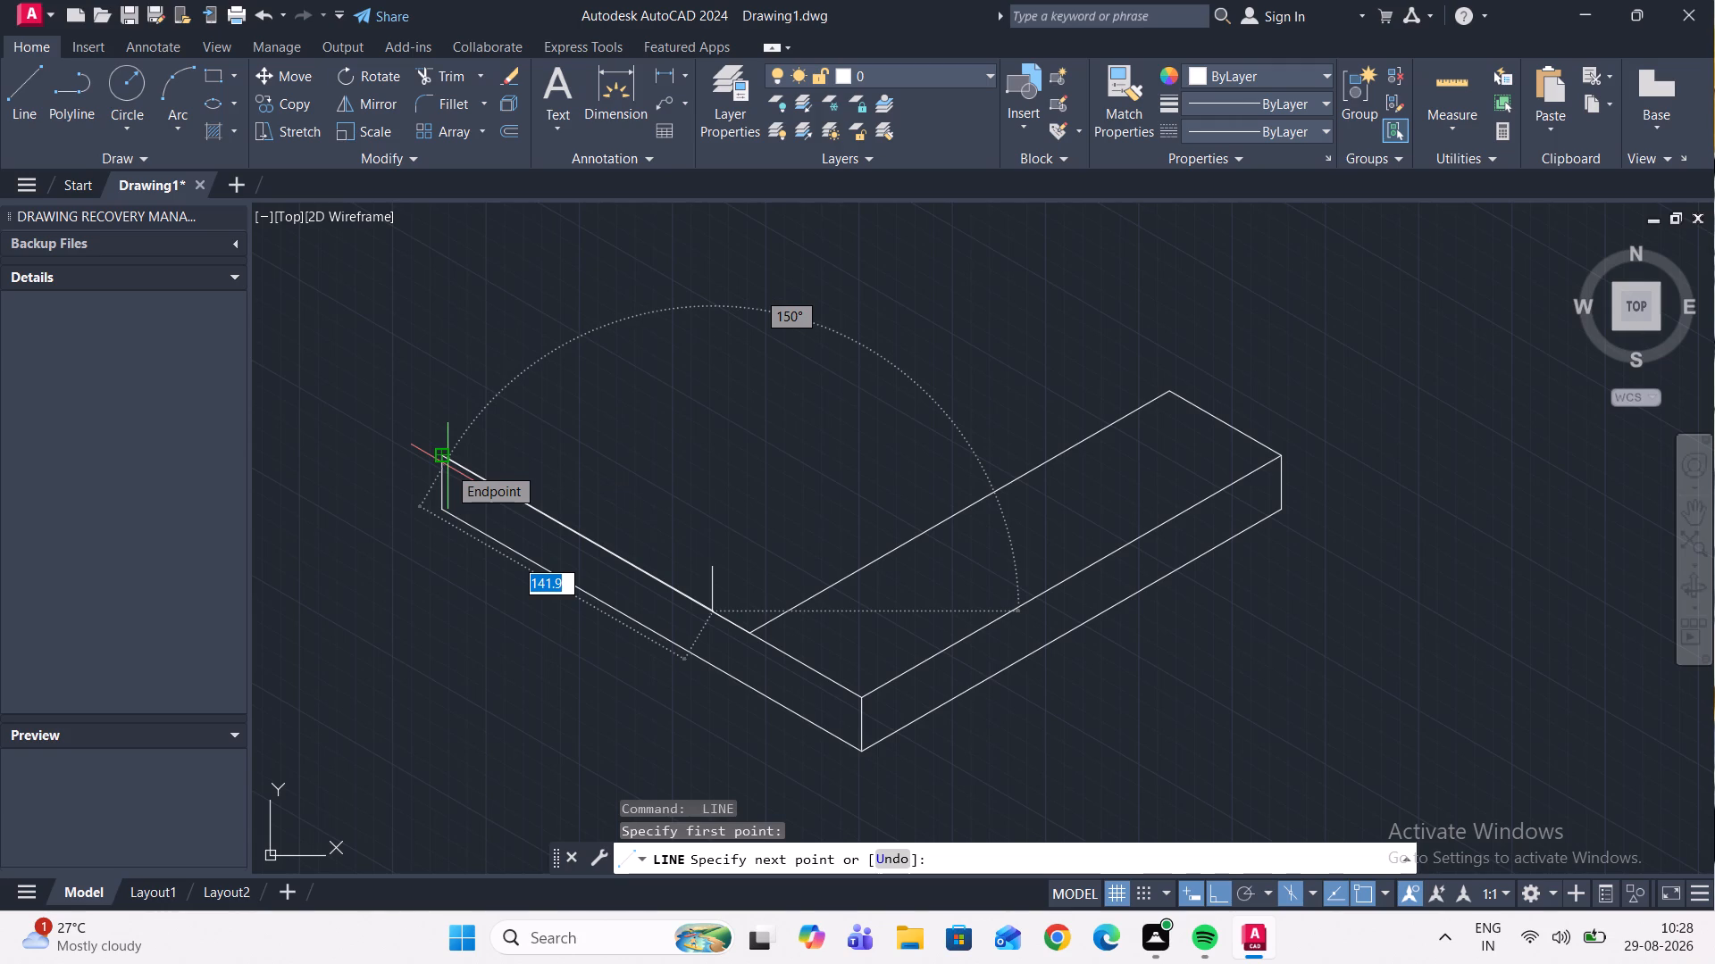
{"action": "type", "text": "65"}
{"action": "key", "text": "Return"}
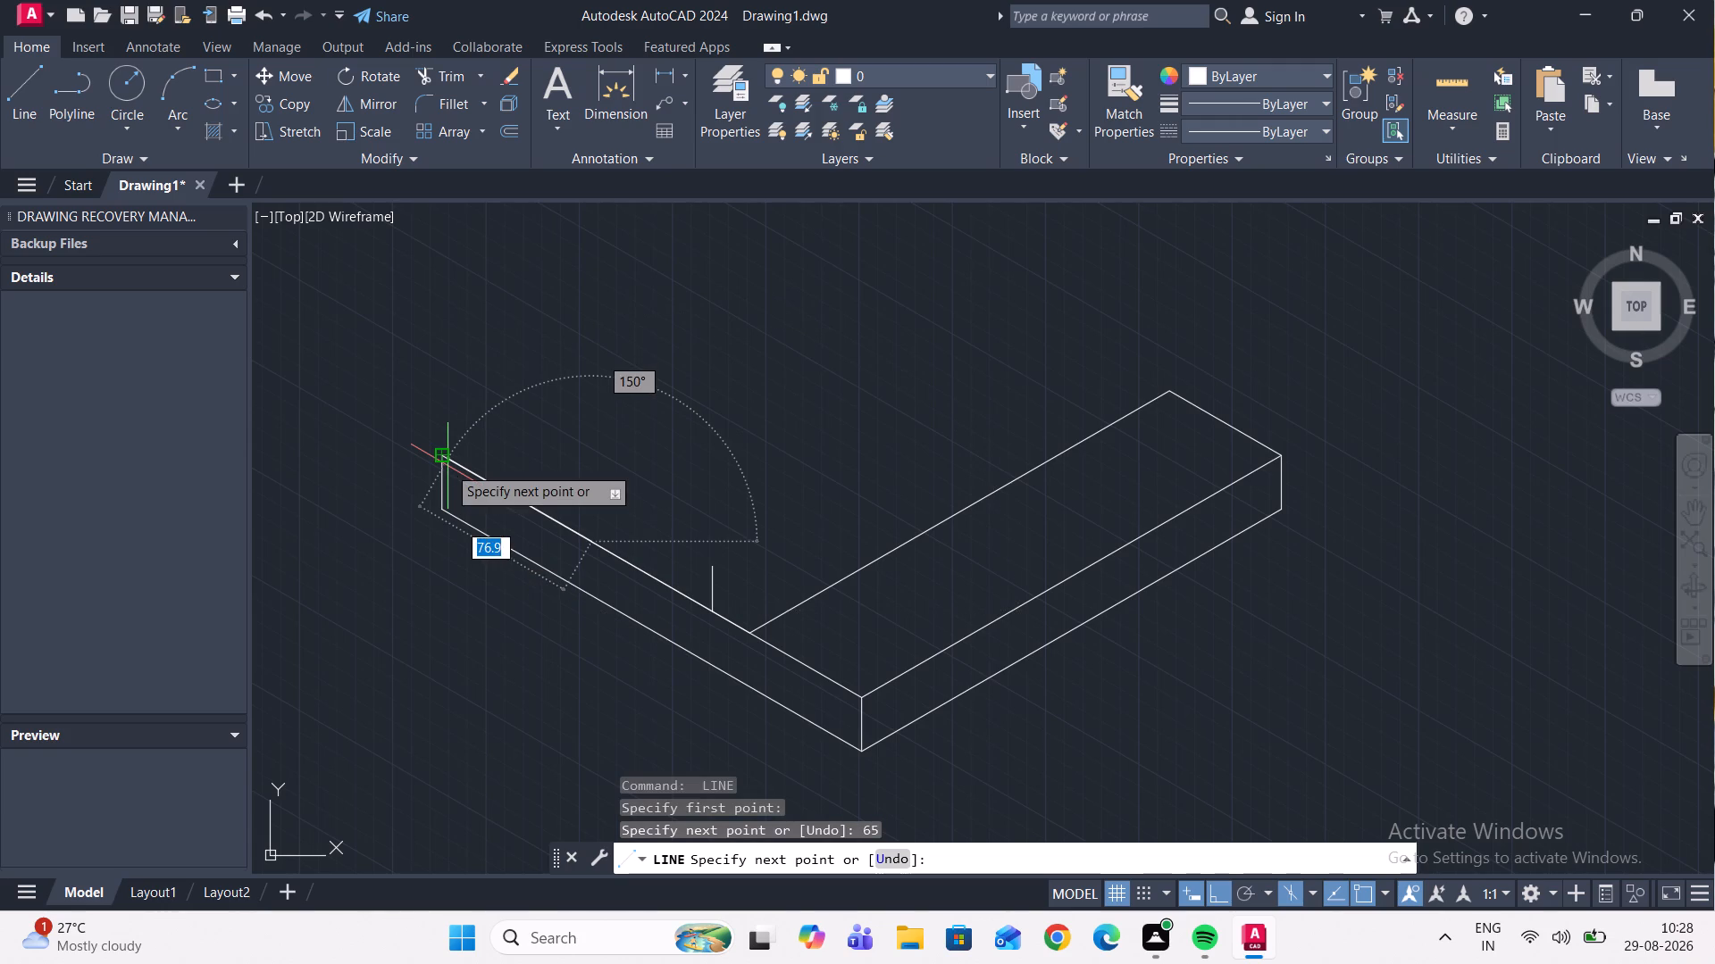
{"action": "scroll", "coordinate": [604, 511], "scroll_direction": "up", "scroll_amount": 1}
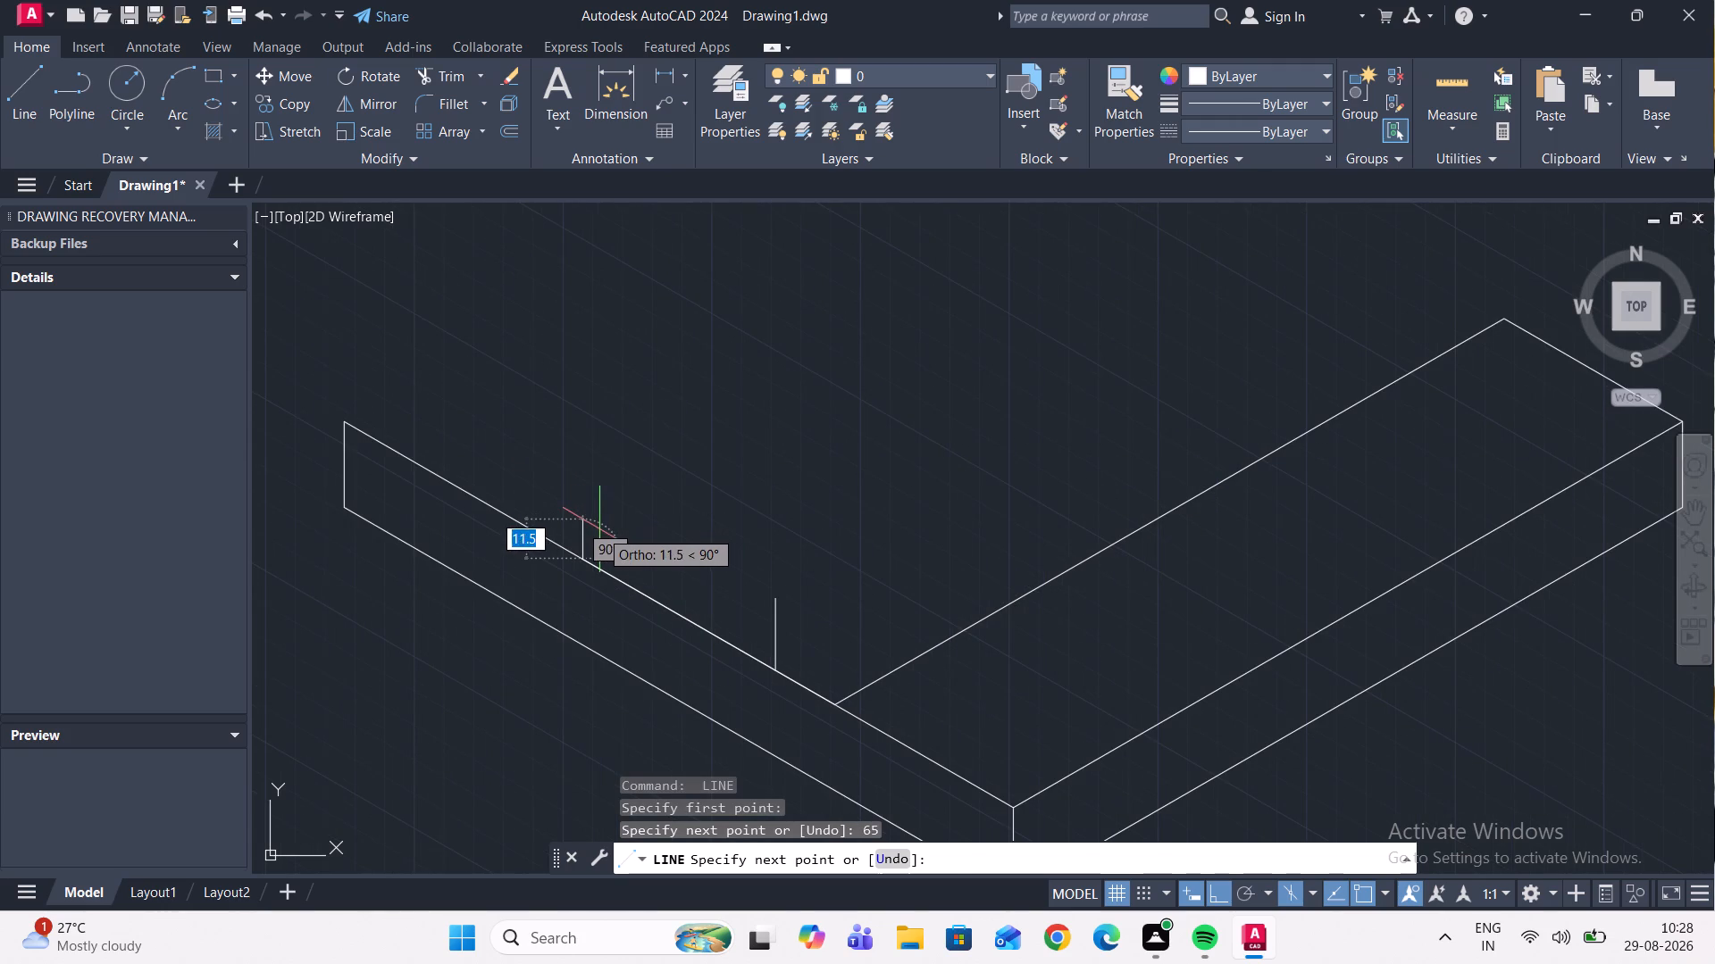
{"action": "left_click", "coordinate": [599, 529]}
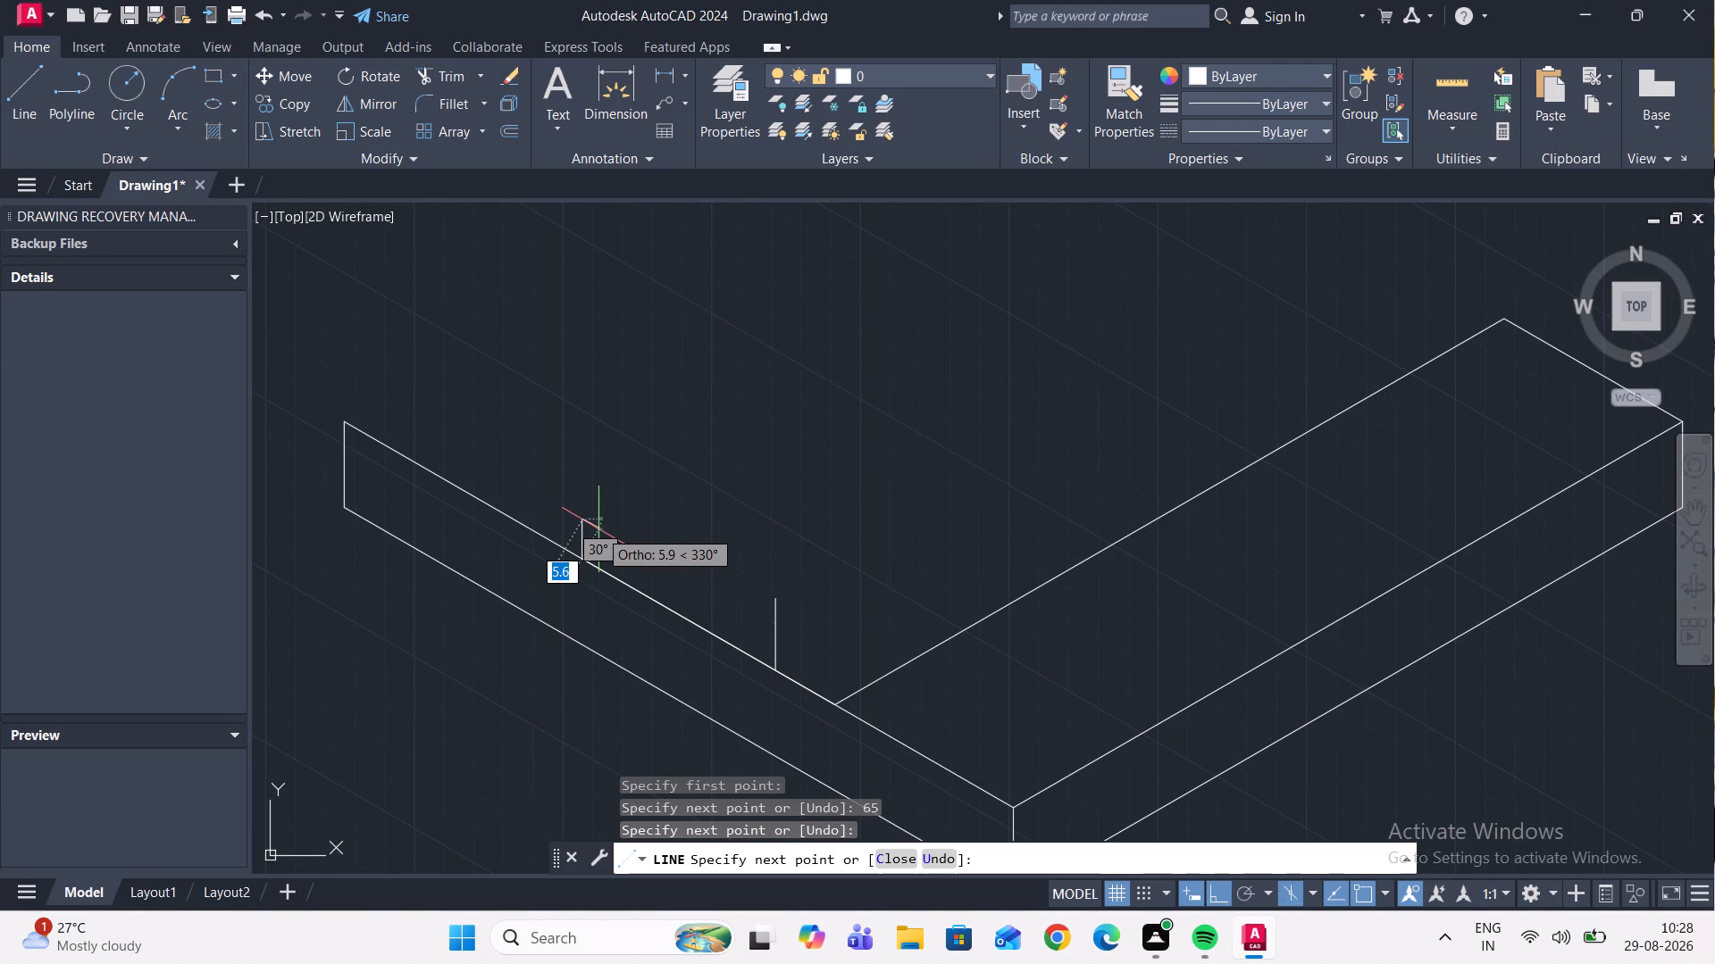
{"action": "key", "text": "Escape"}
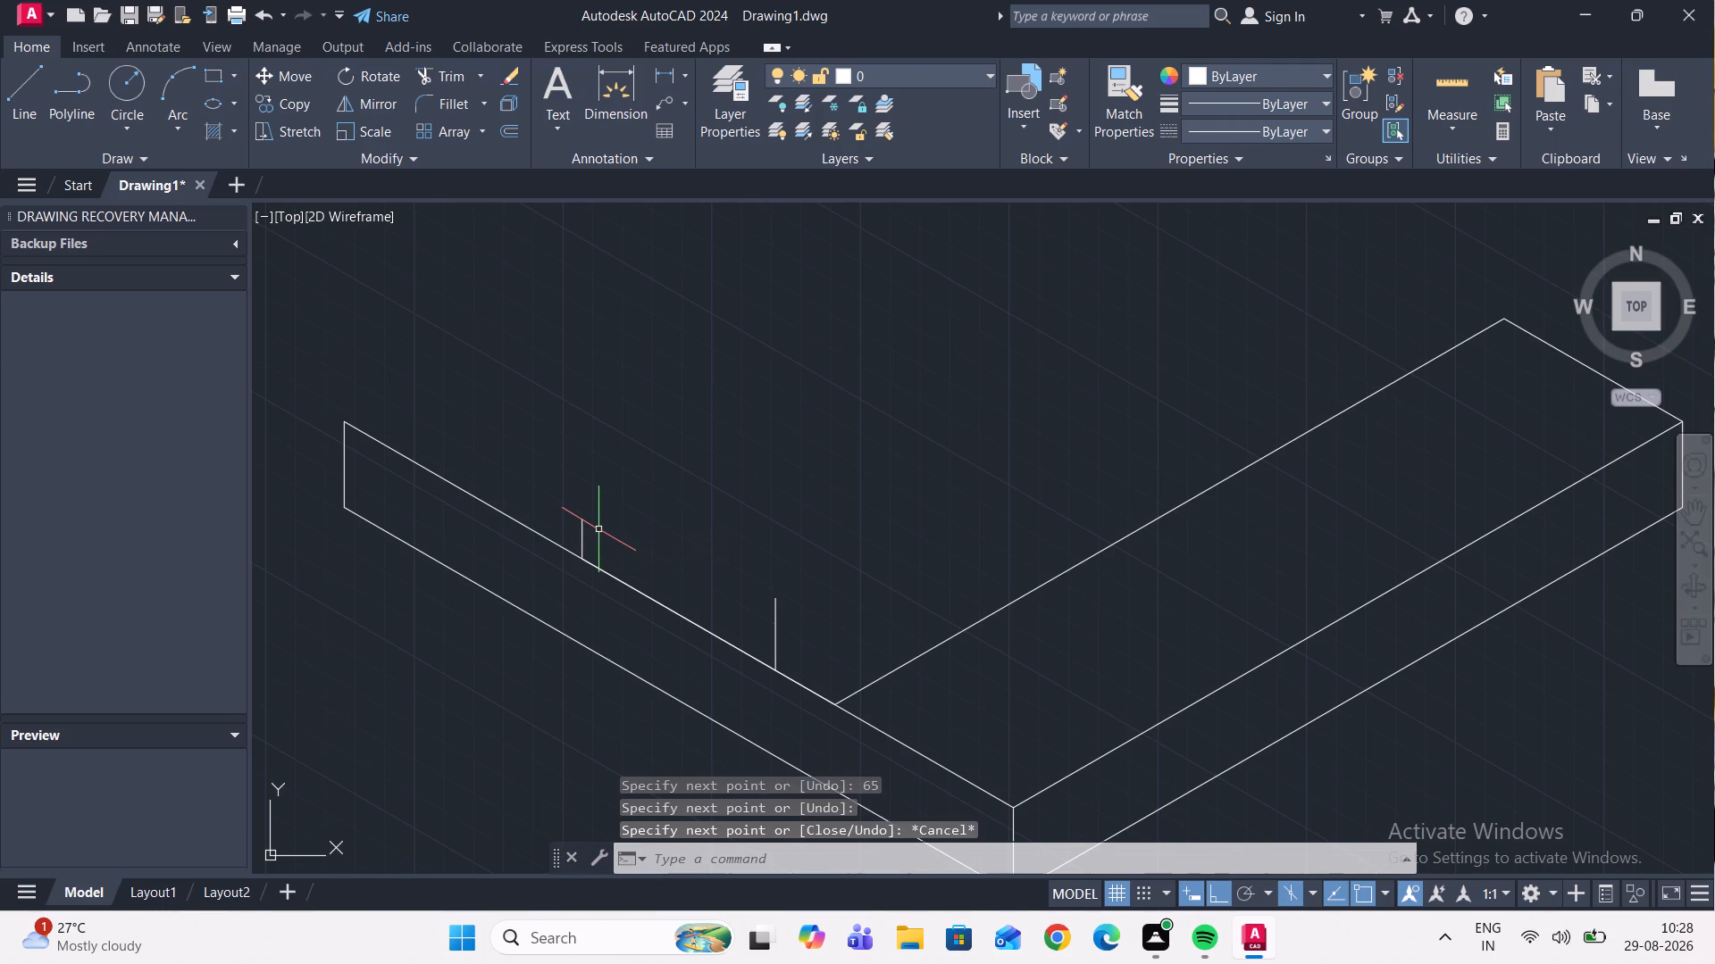
Draw a 20 mm line at 150° along the base edge from the new tick's foot, ending with another vertical tick about 10.7 mm high.
{"action": "key", "text": "space"}
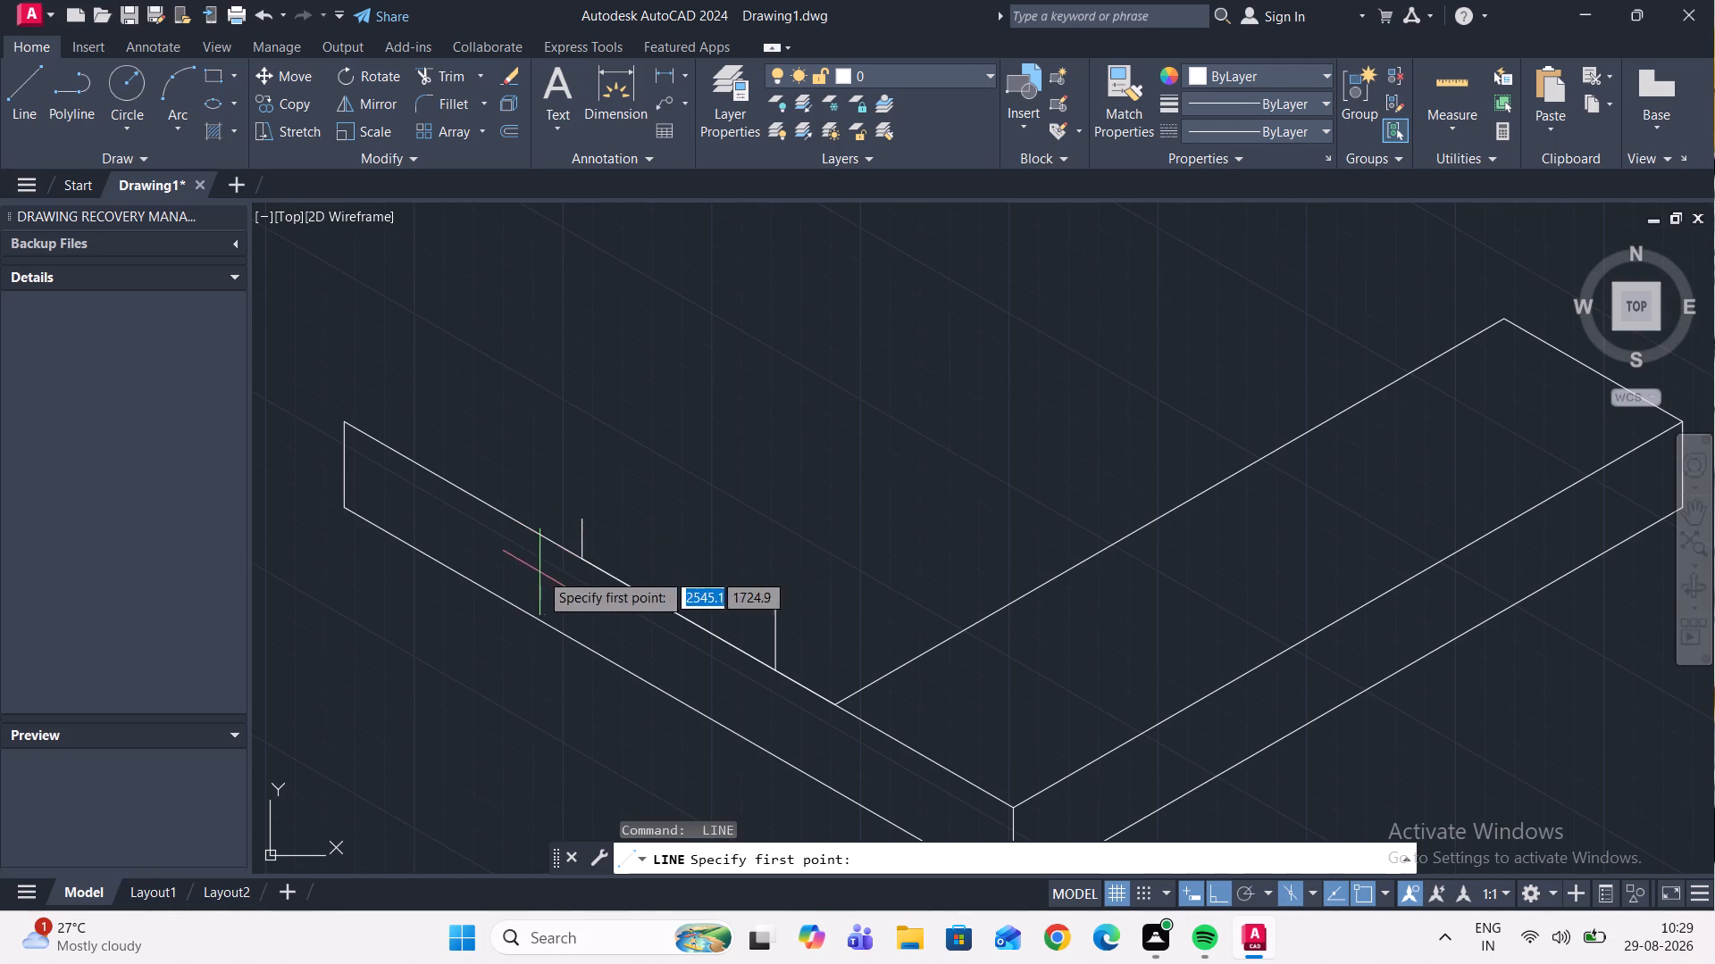
{"action": "left_click", "coordinate": [581, 562]}
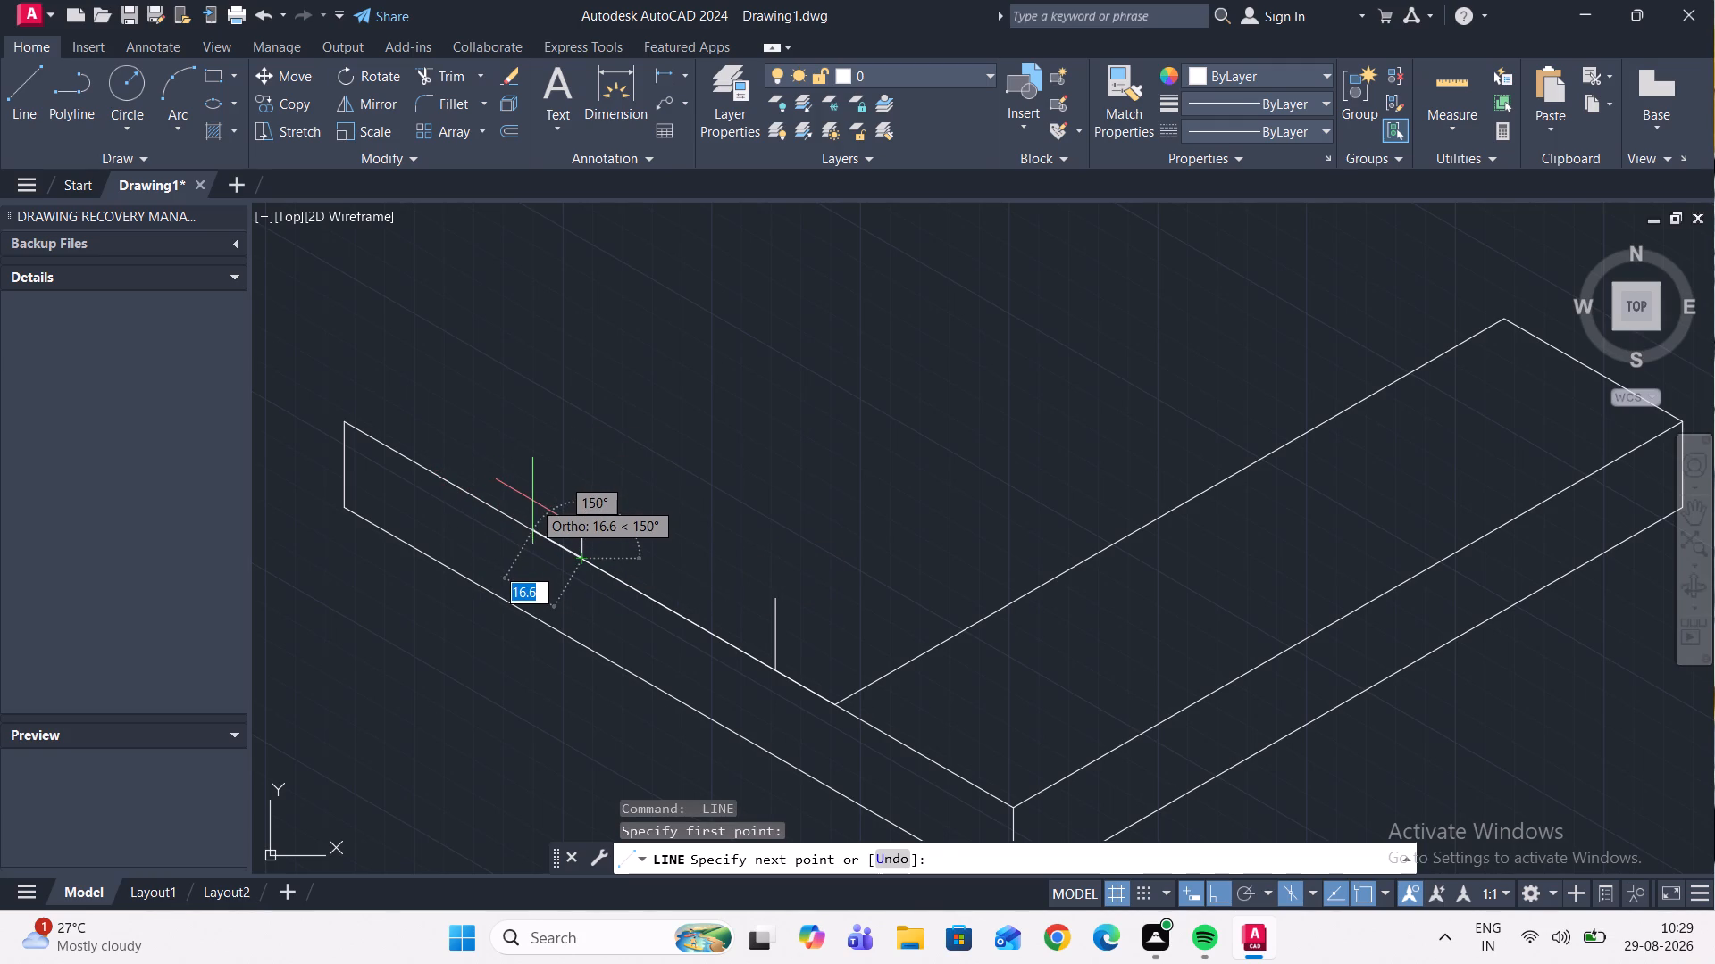
{"action": "type", "text": "20"}
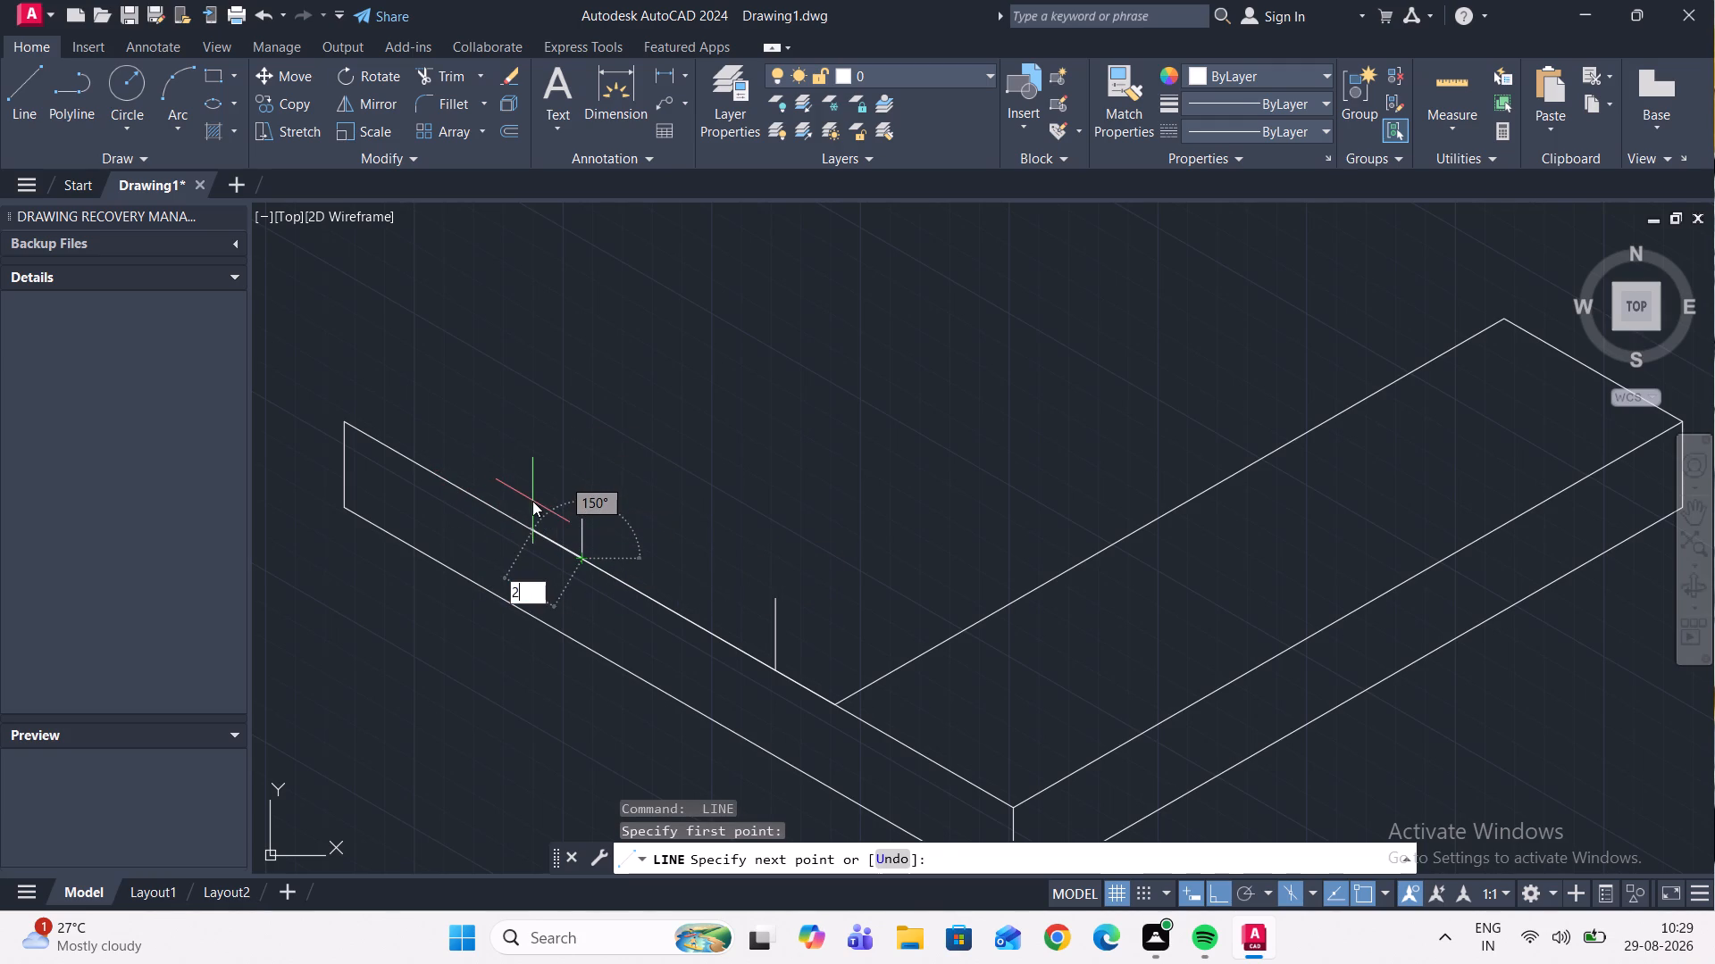
{"action": "key", "text": "Return"}
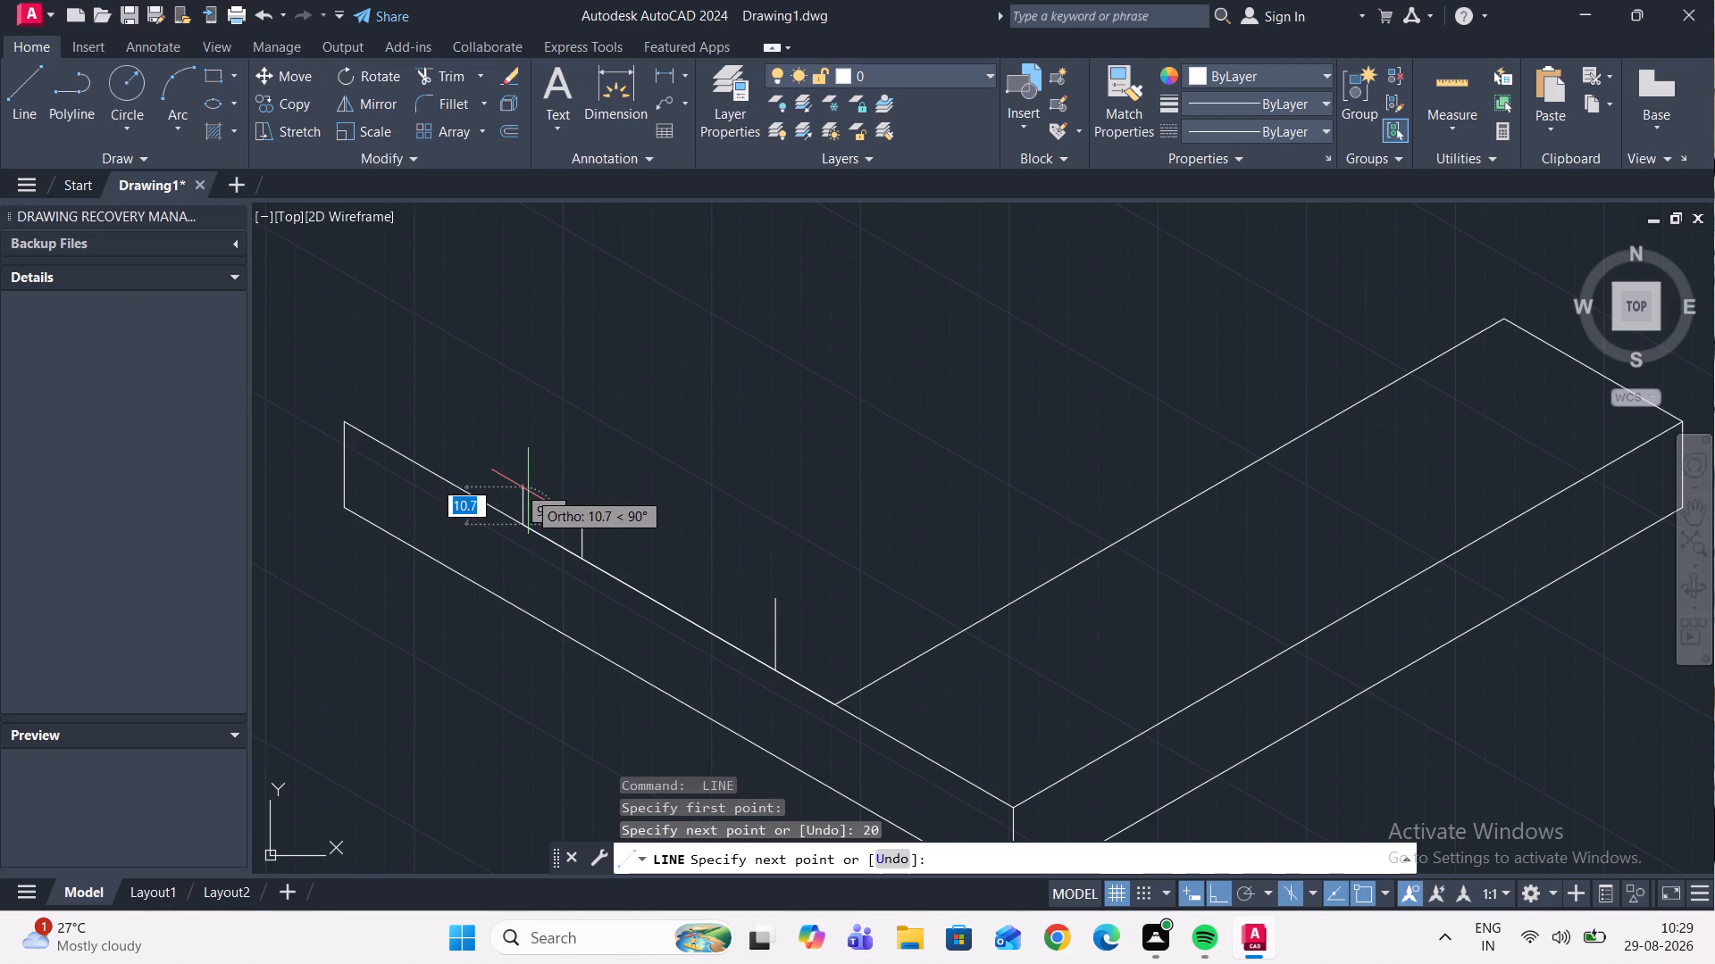
{"action": "left_click", "coordinate": [527, 494]}
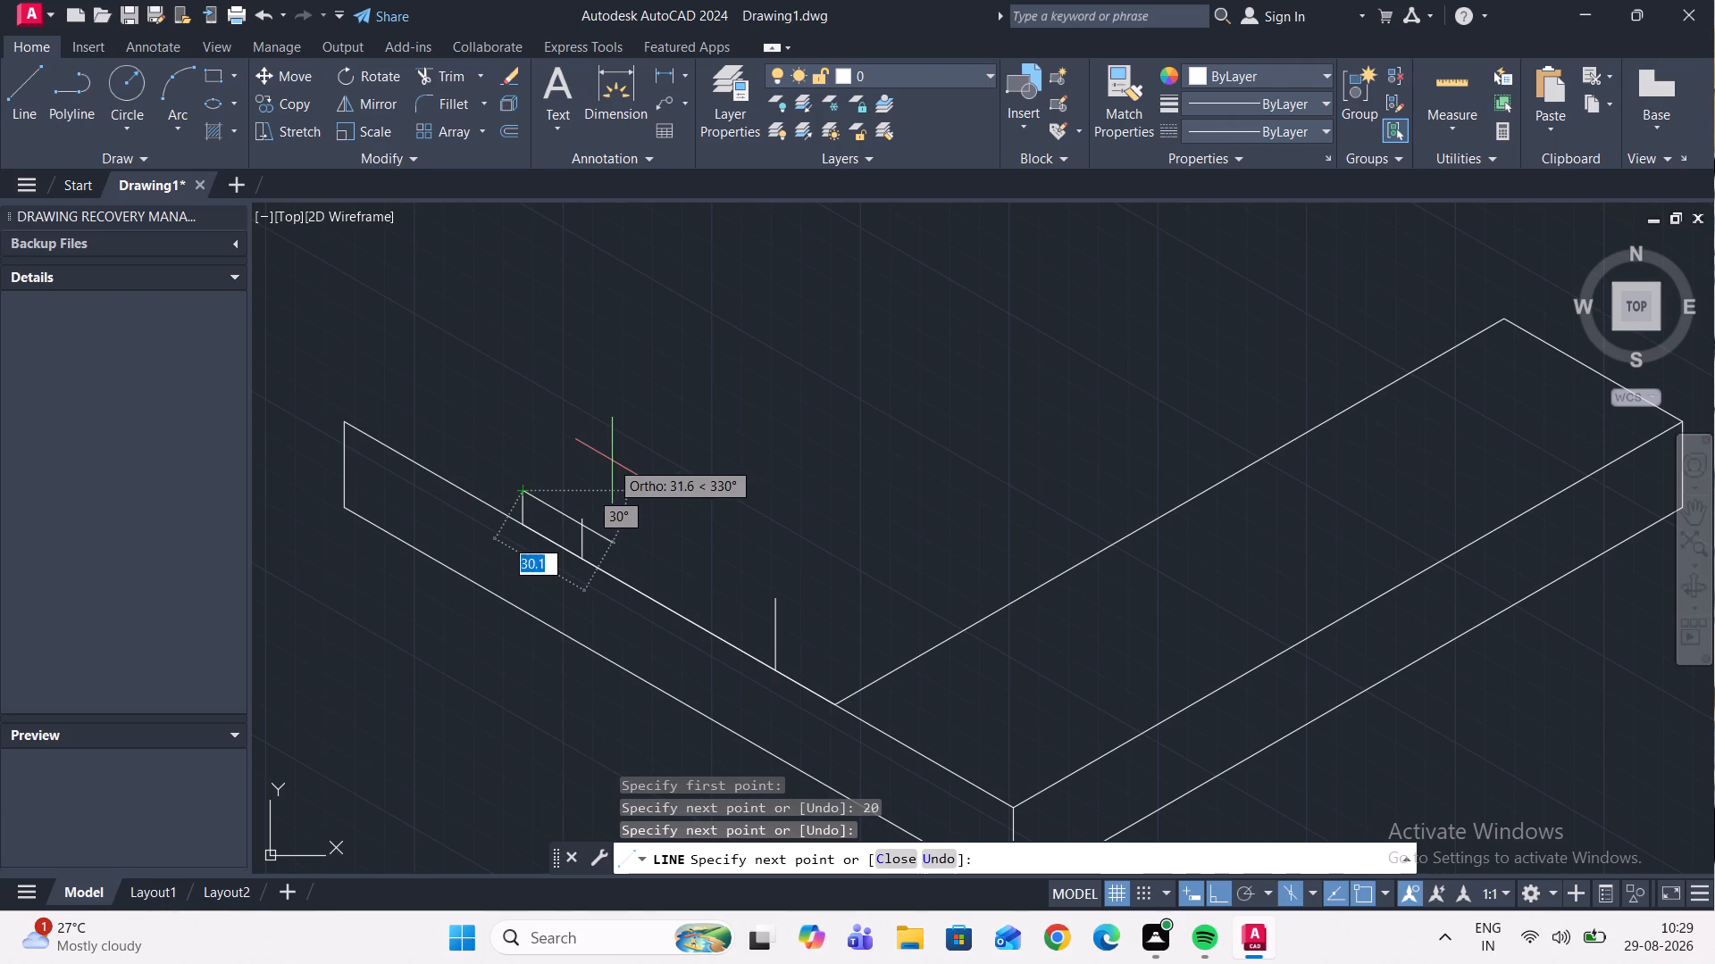
{"action": "key", "text": "Escape"}
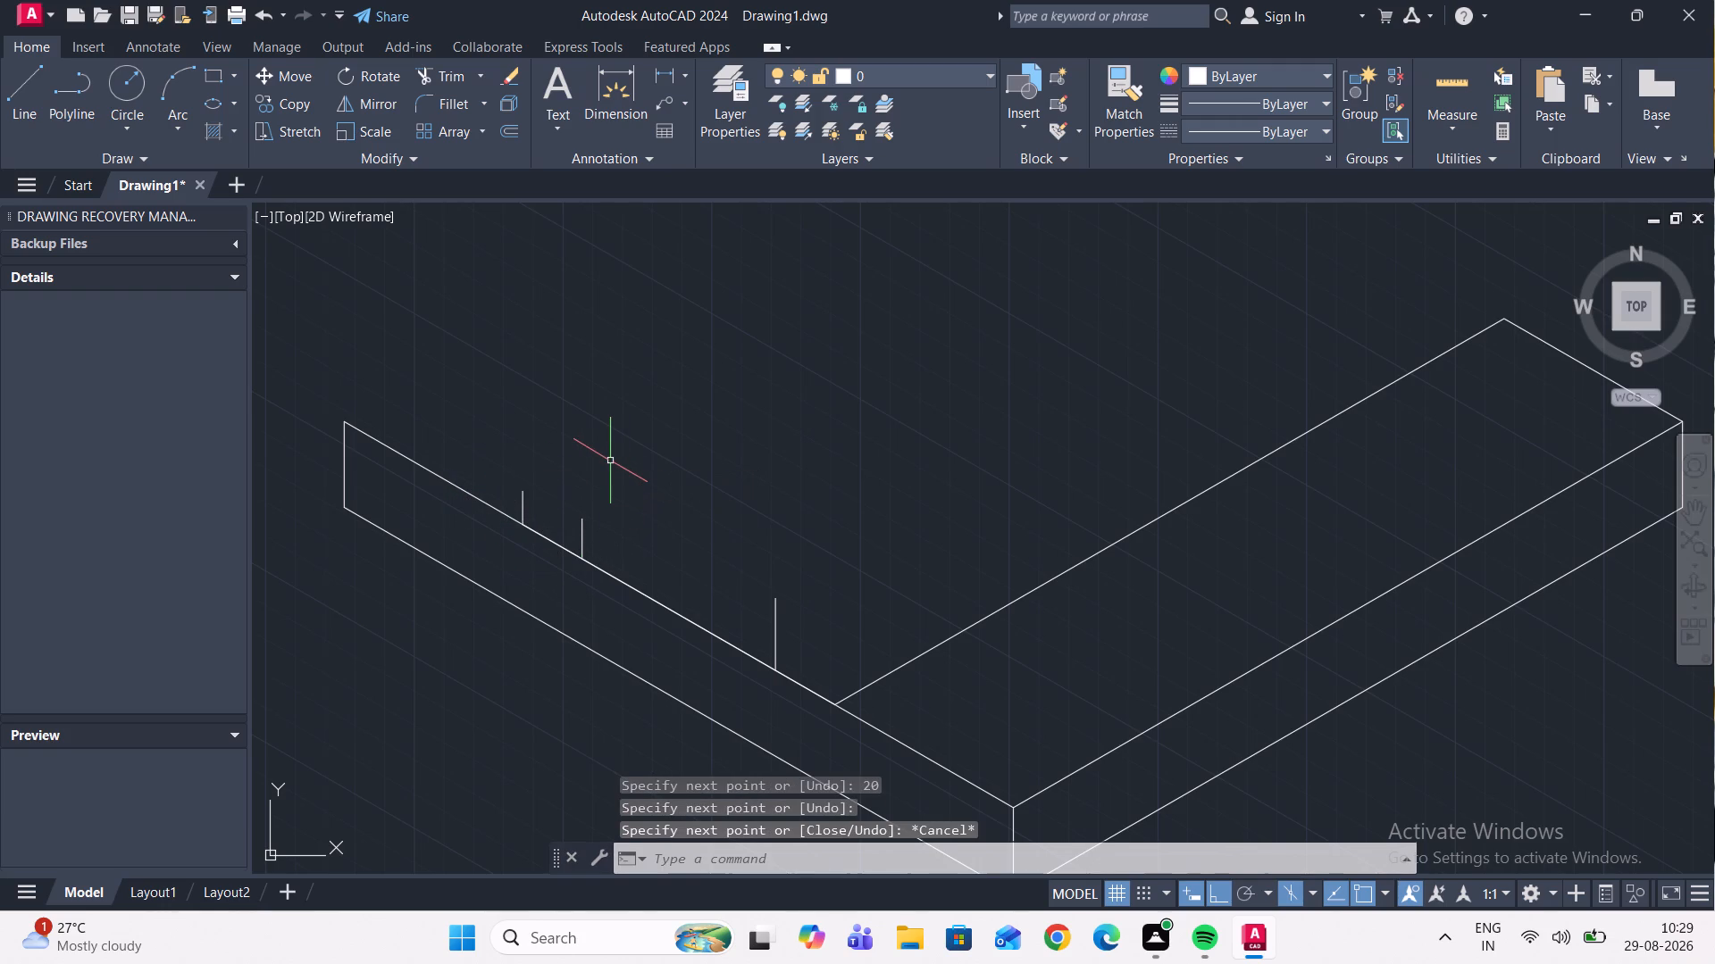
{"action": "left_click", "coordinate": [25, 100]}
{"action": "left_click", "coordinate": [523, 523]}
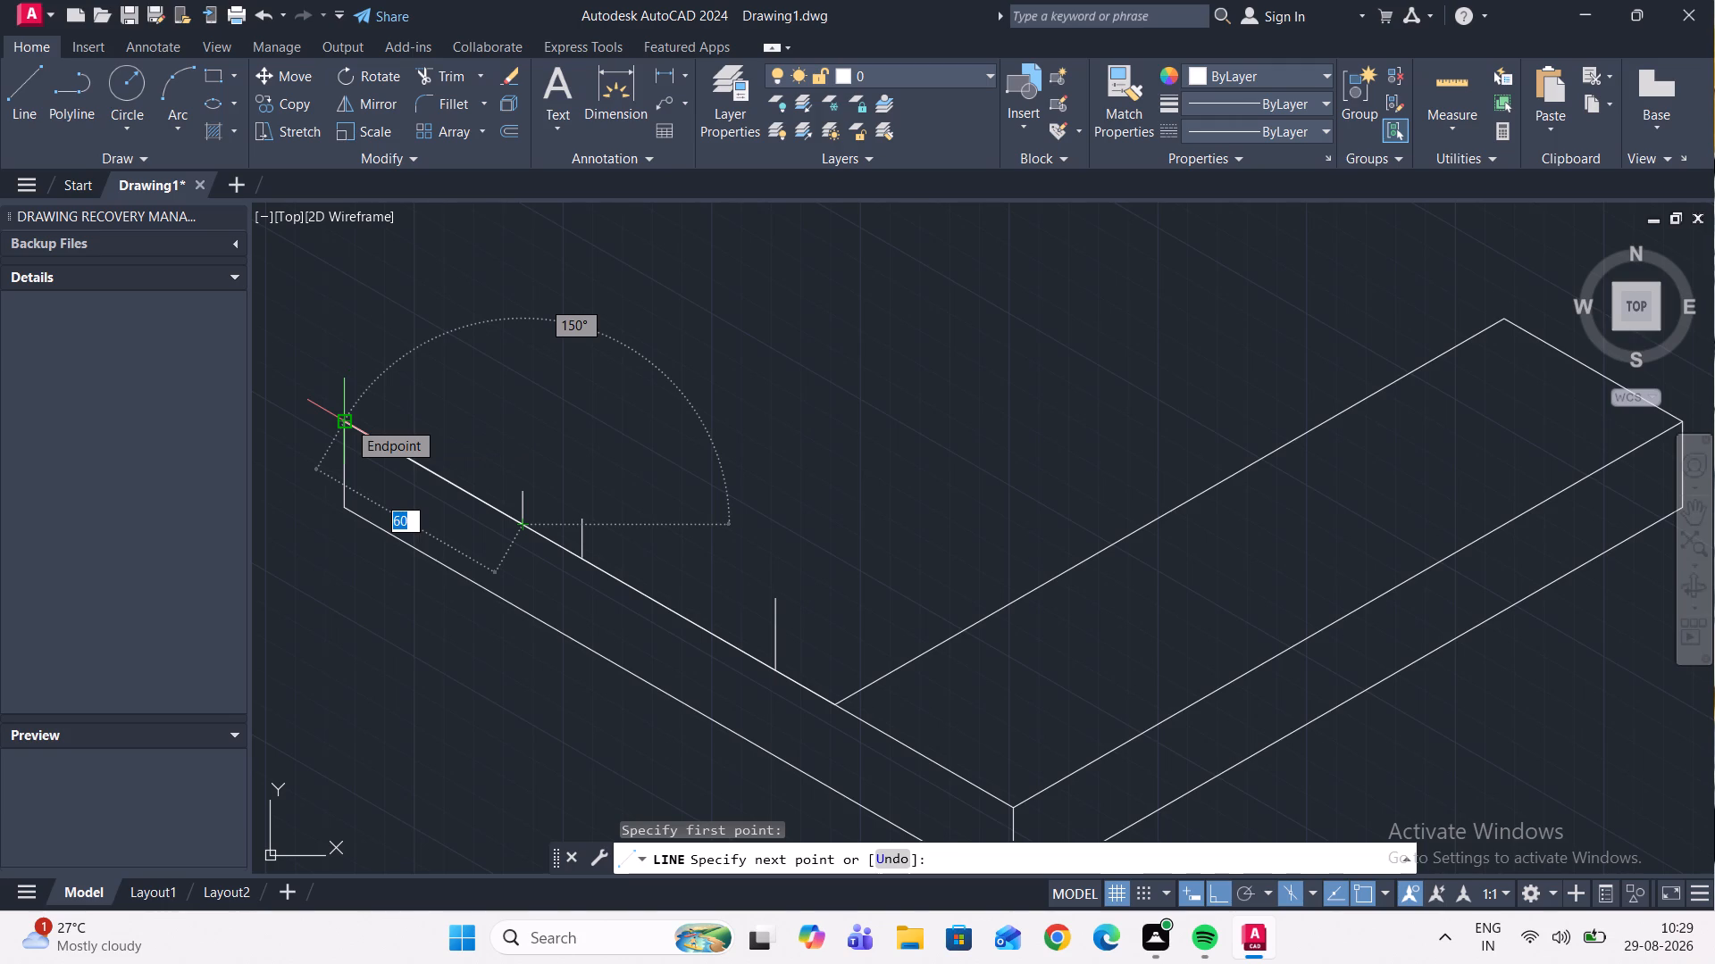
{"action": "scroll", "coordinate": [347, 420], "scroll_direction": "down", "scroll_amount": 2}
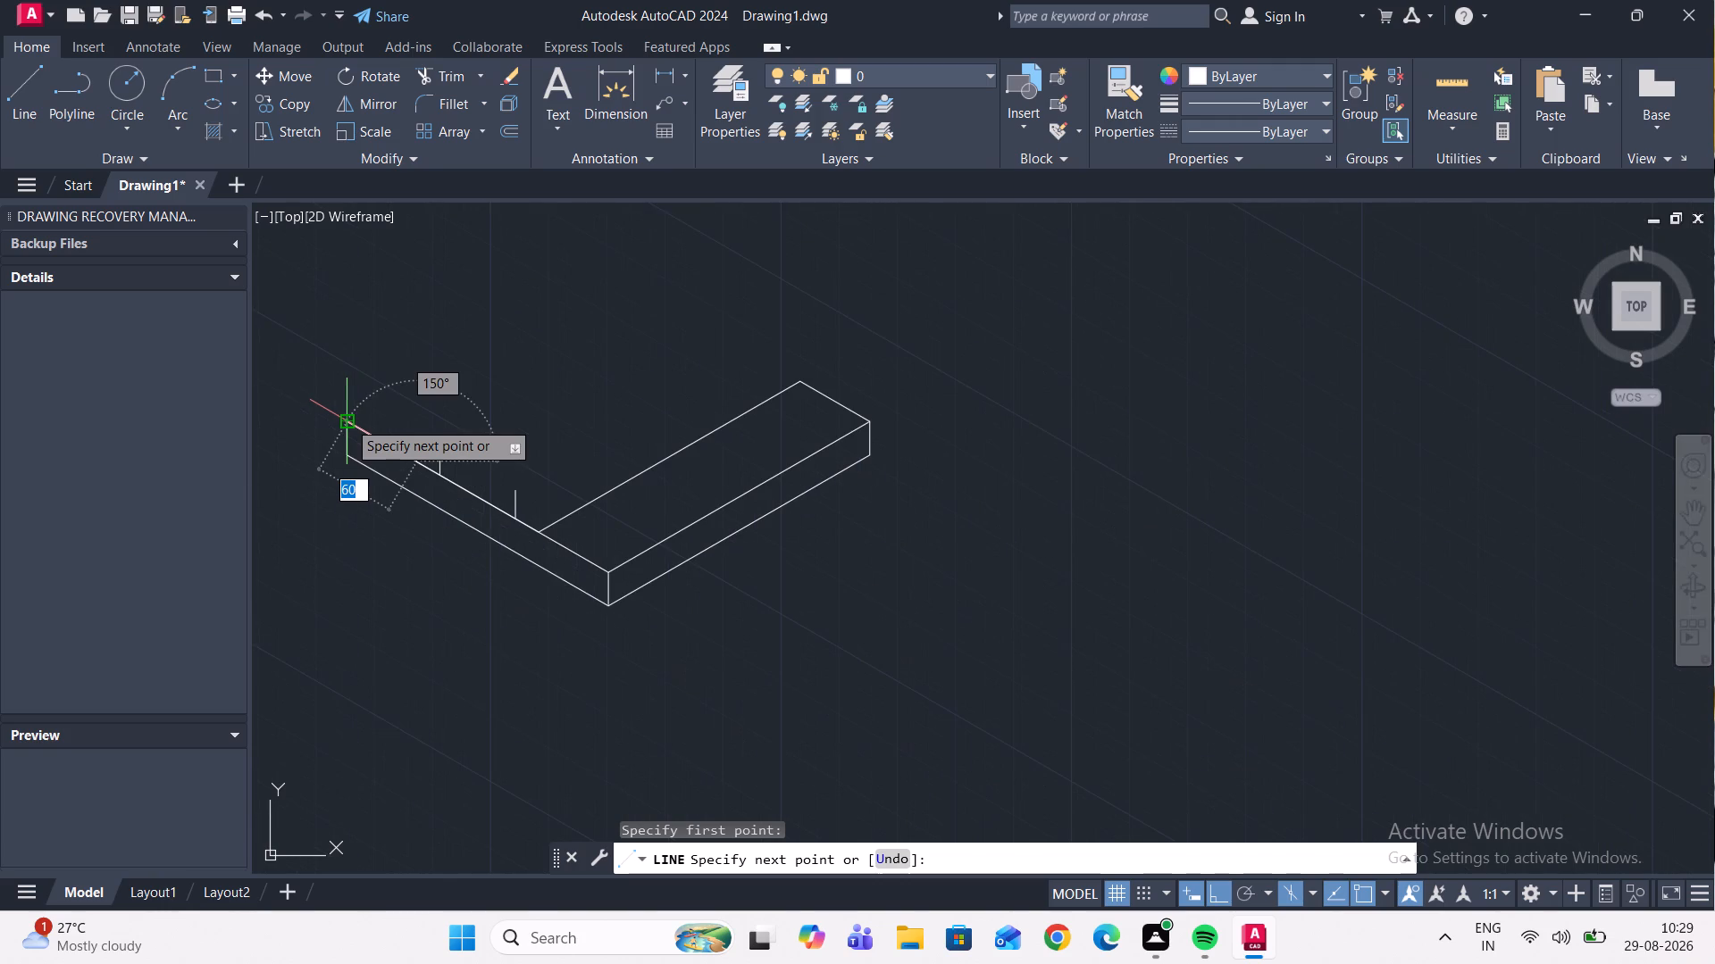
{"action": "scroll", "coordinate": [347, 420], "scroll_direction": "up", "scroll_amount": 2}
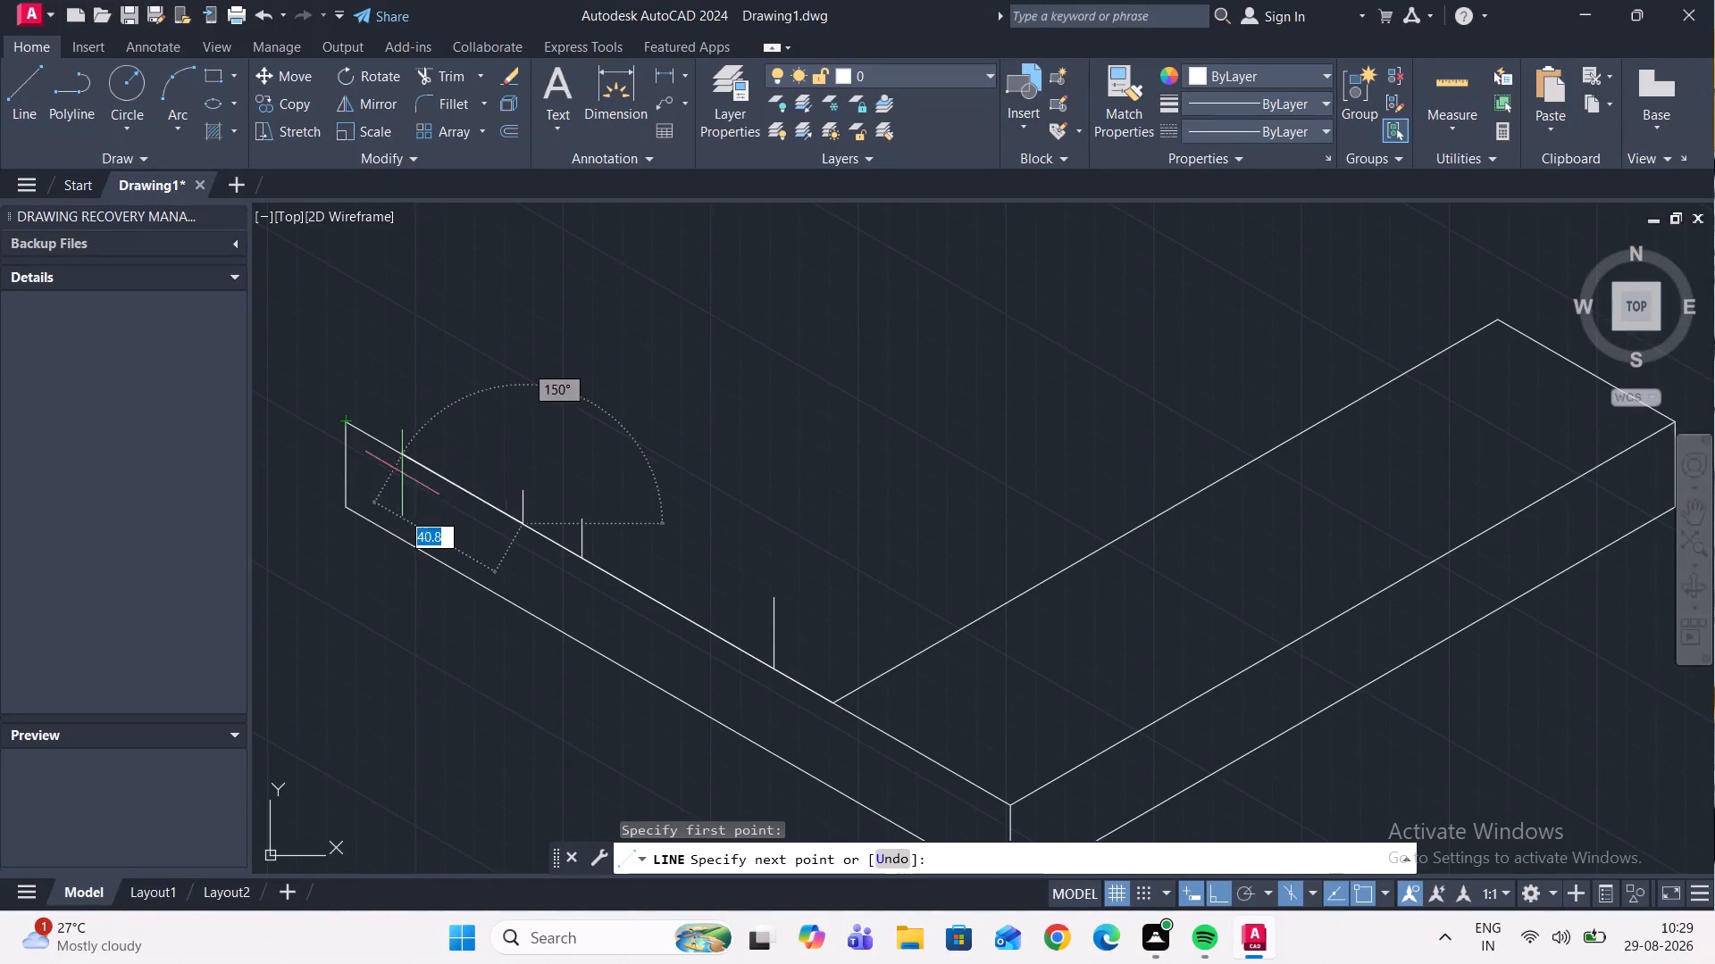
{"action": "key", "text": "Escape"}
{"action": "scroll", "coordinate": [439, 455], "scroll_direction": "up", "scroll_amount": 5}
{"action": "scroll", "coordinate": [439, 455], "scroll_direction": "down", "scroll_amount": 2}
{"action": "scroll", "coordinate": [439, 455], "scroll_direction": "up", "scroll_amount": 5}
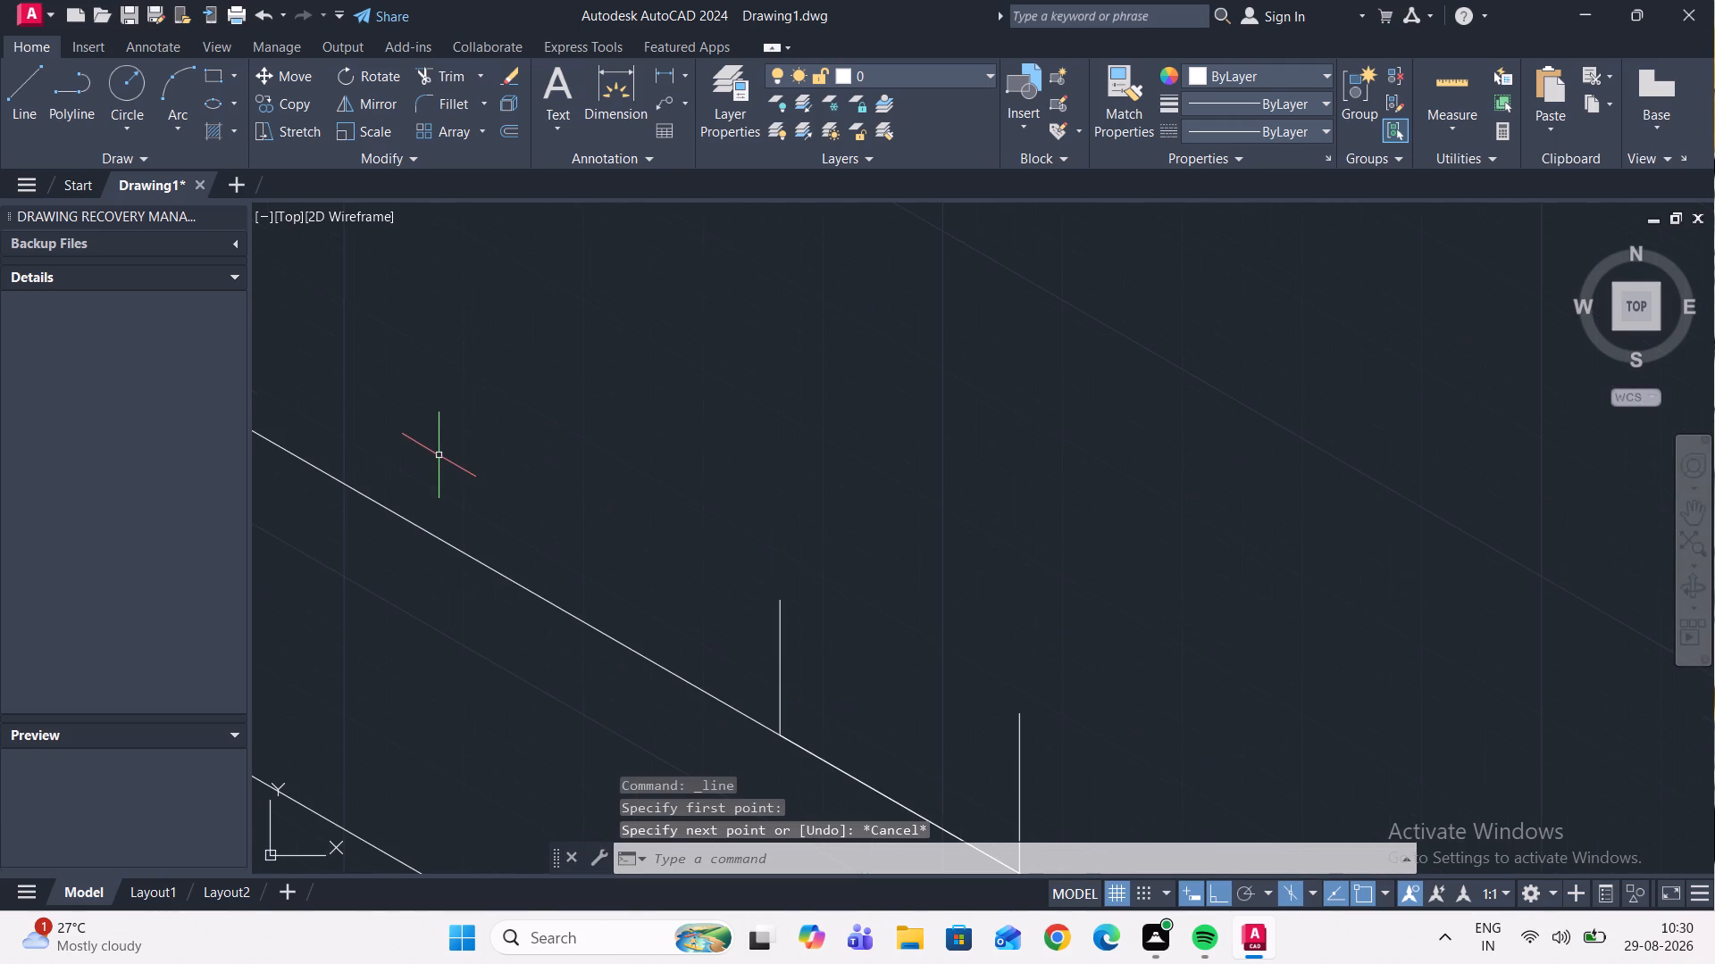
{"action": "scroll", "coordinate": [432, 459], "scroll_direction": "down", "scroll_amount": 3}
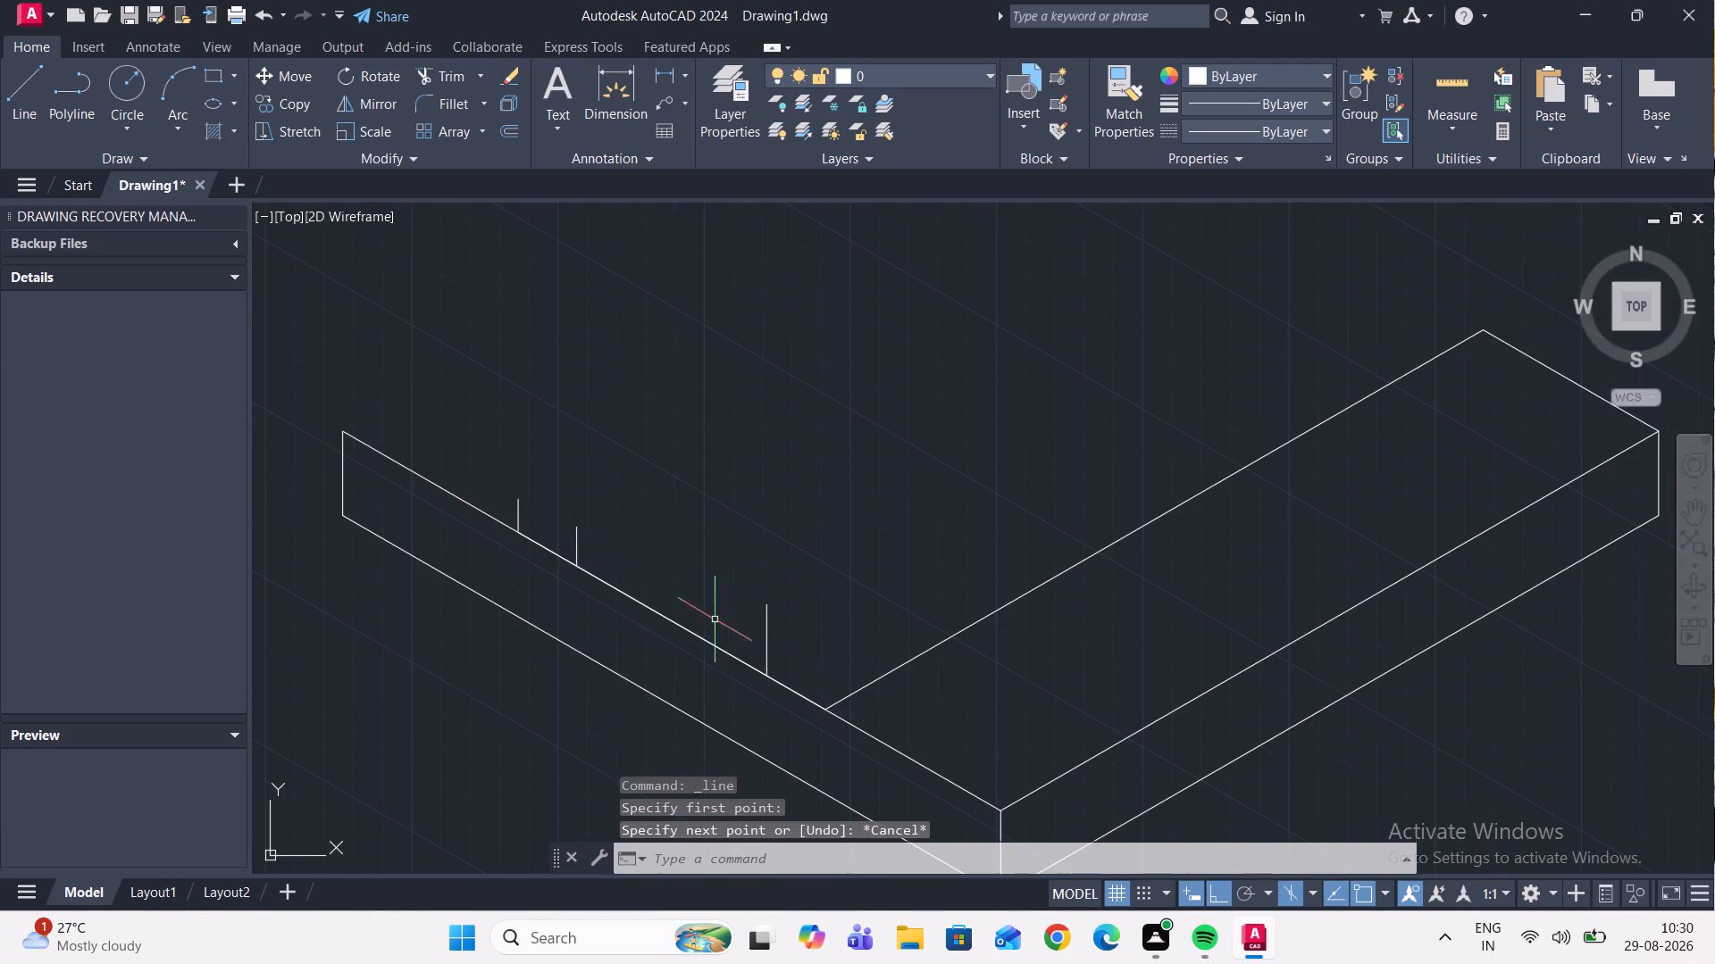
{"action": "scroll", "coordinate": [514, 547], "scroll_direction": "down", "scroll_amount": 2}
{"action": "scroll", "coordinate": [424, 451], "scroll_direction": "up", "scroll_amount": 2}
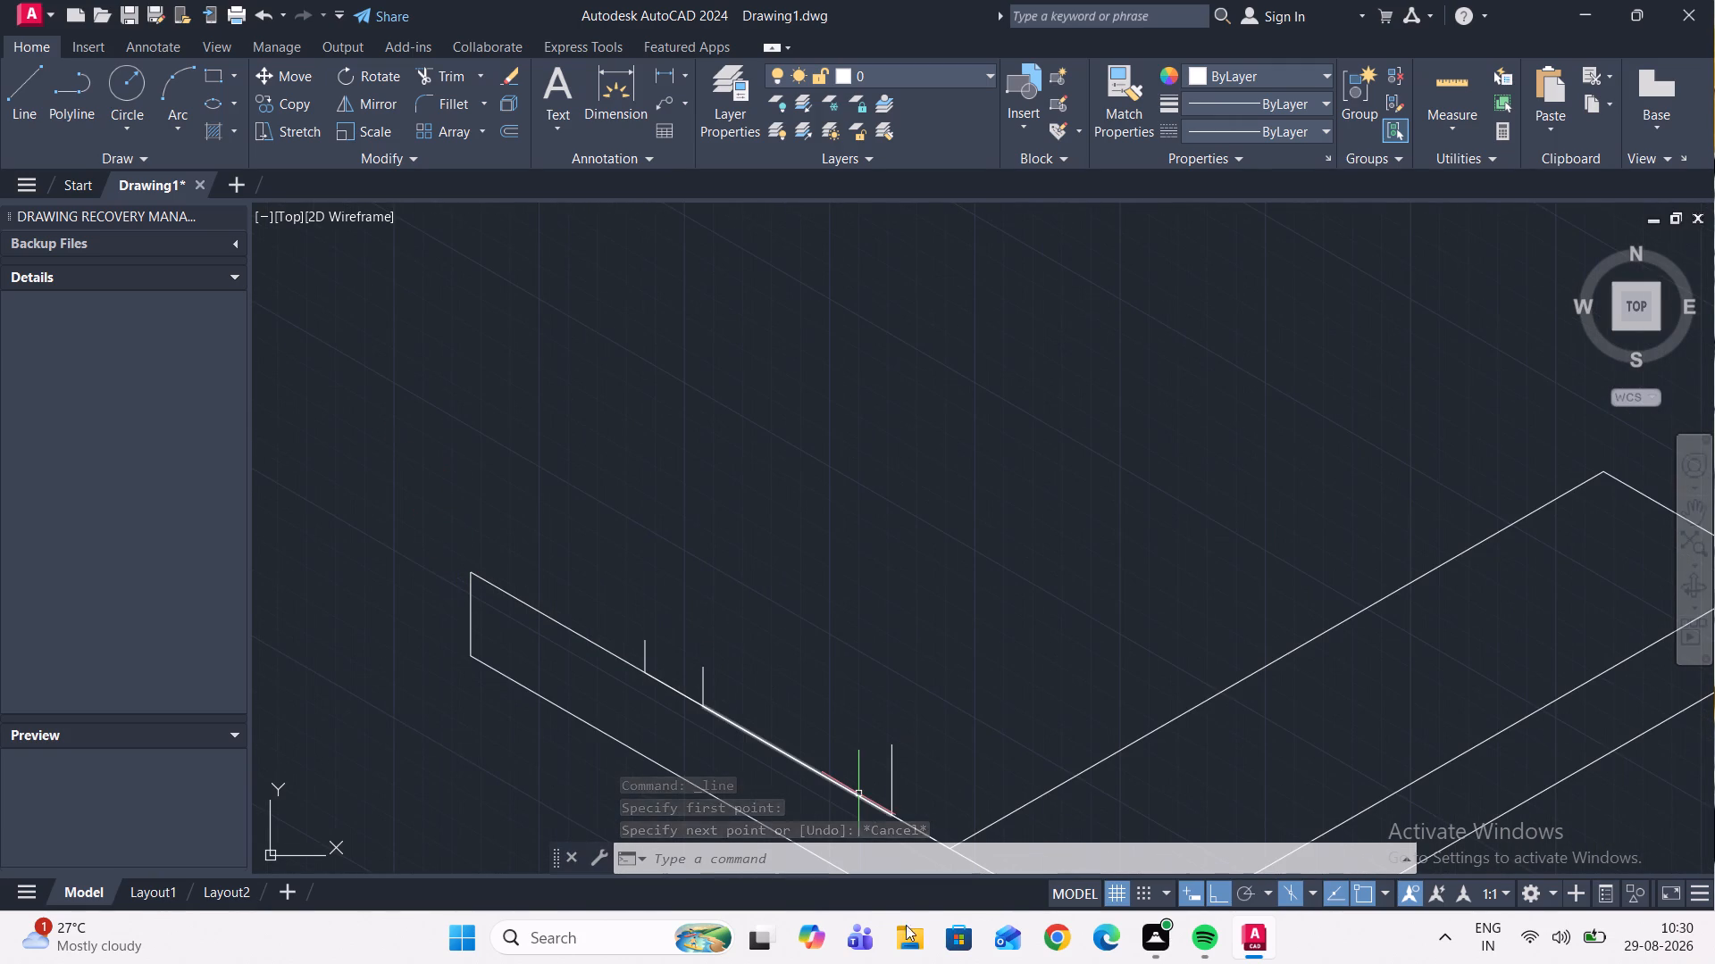
In the top isoplane, draw a 225 mm line at 30° from the base's open top corner and close it to the inner line's far end.
{"action": "key", "text": "space"}
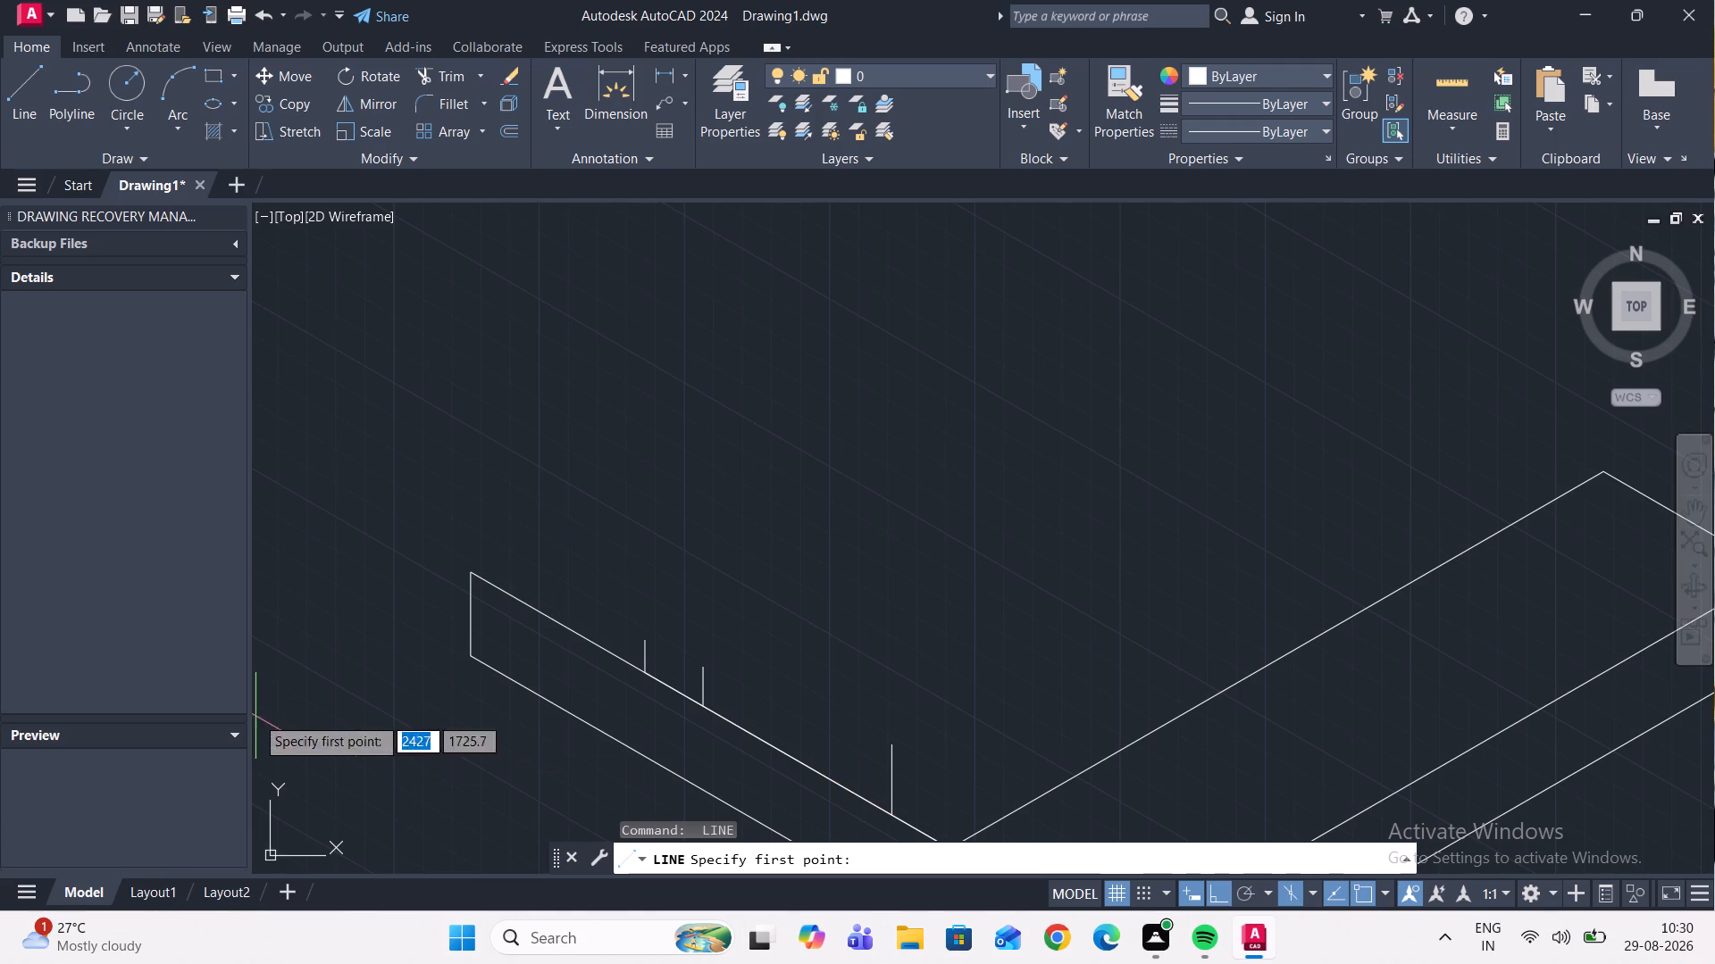
{"action": "left_click", "coordinate": [467, 570]}
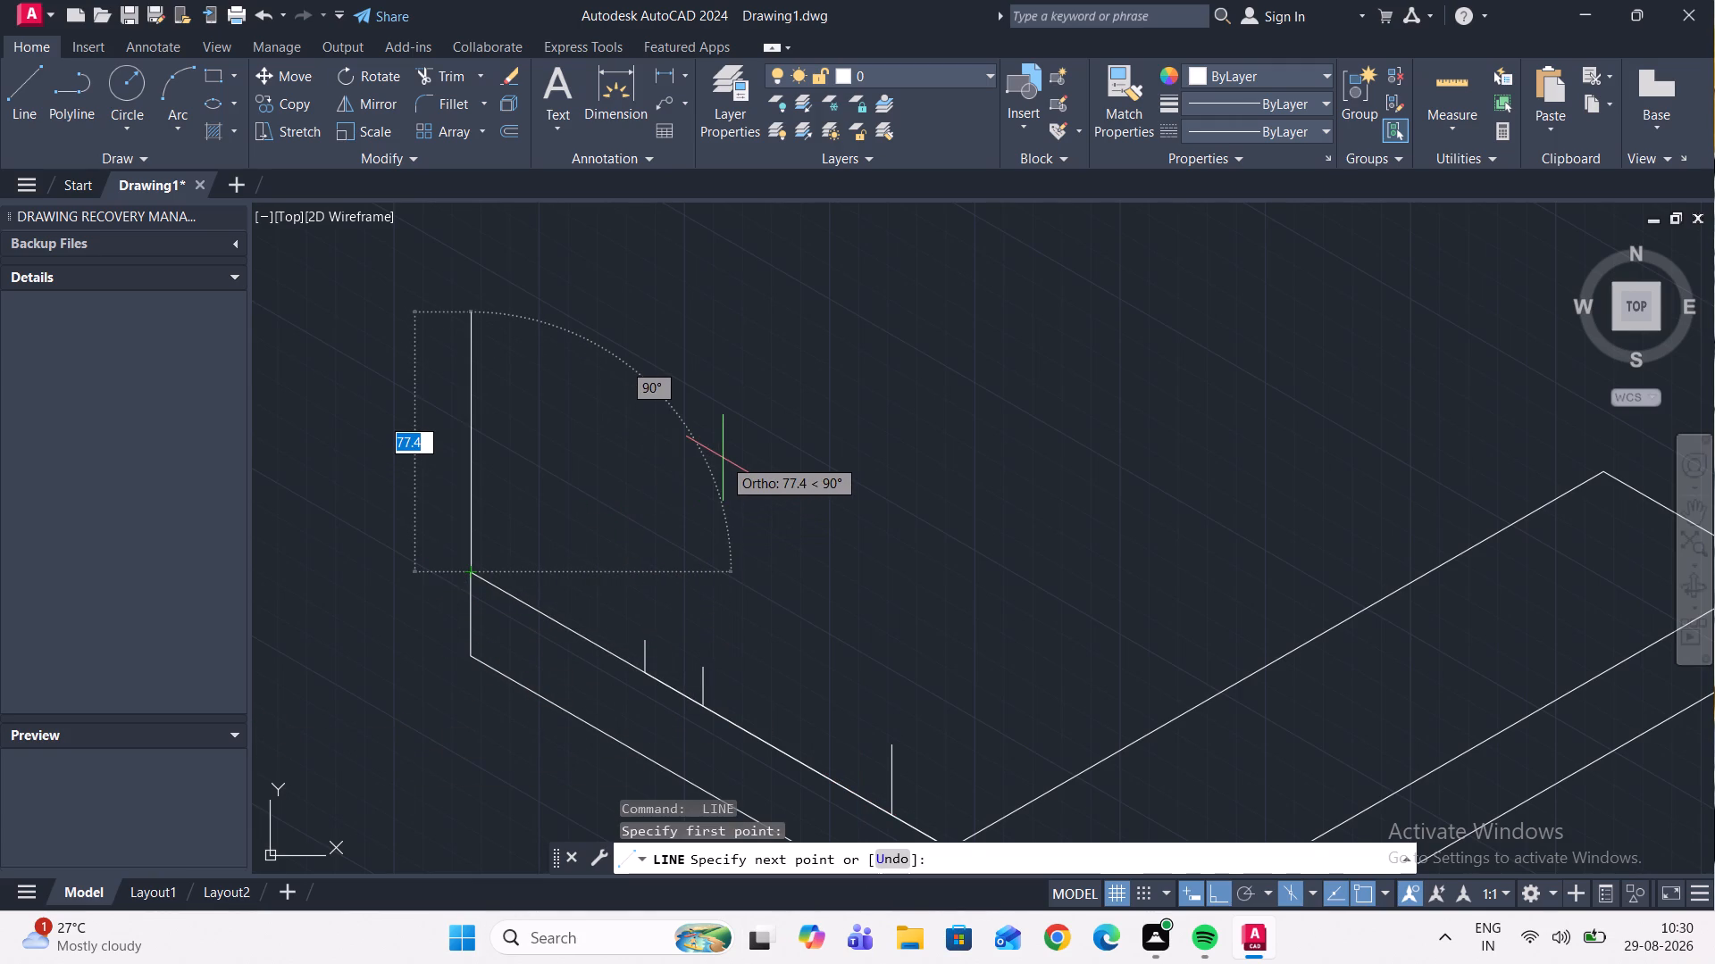
{"action": "key", "text": "F5"}
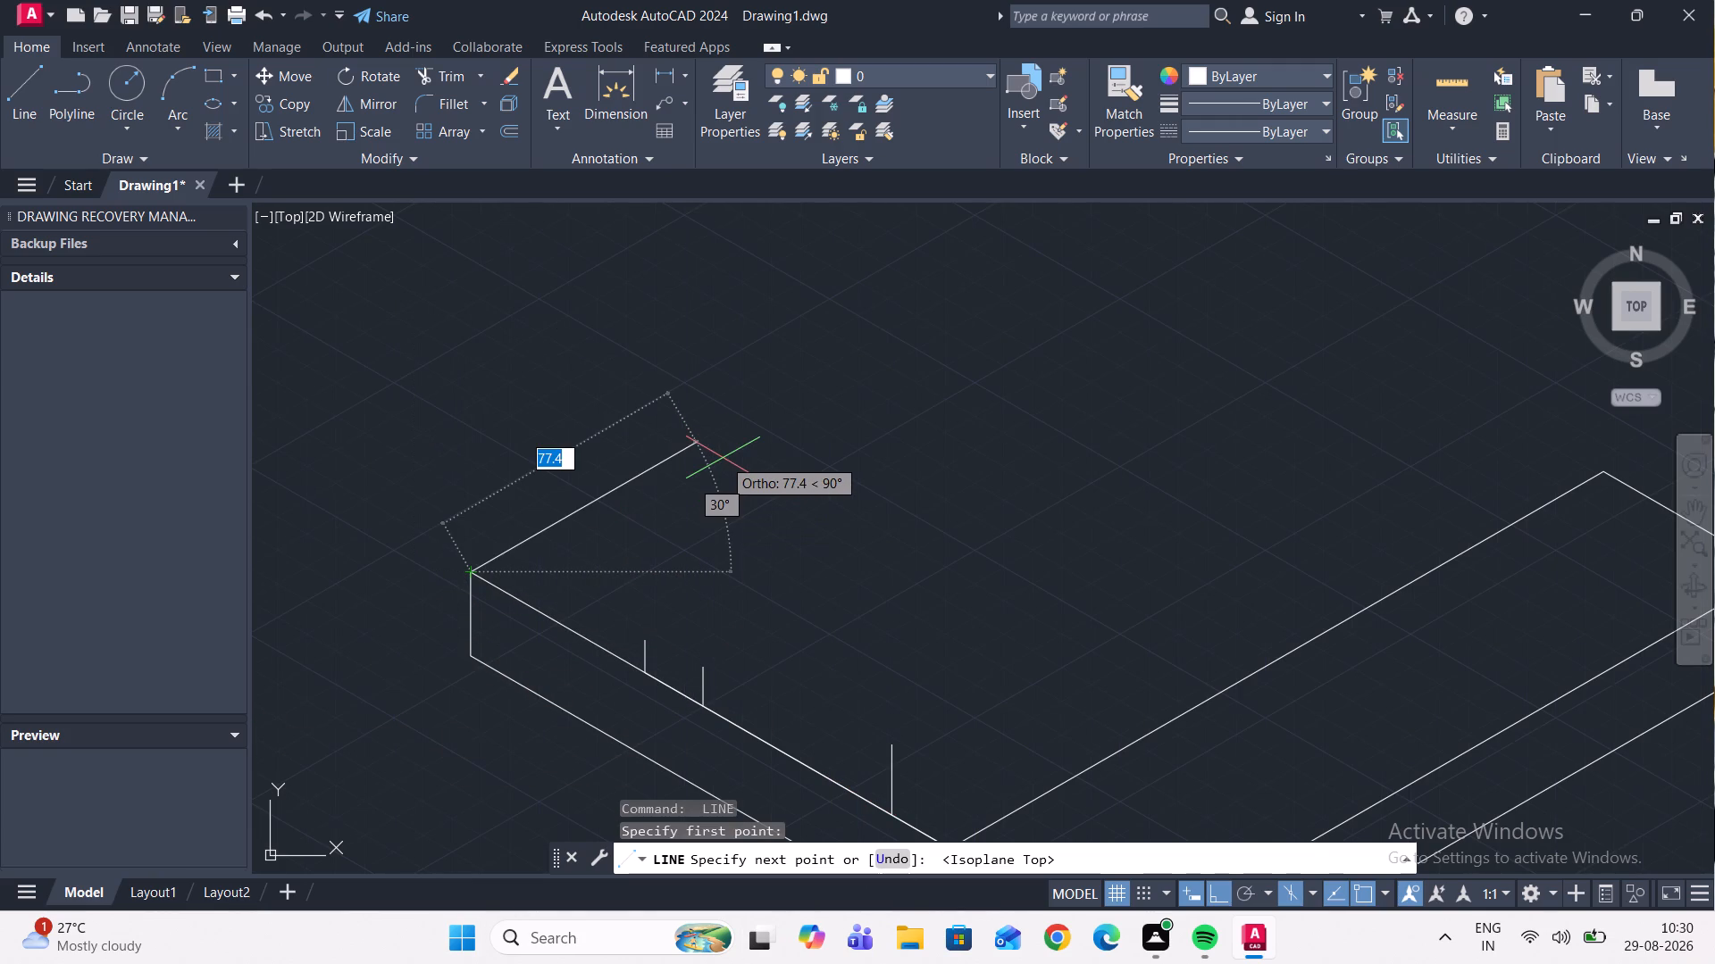
{"action": "type", "text": "225"}
{"action": "key", "text": "Return"}
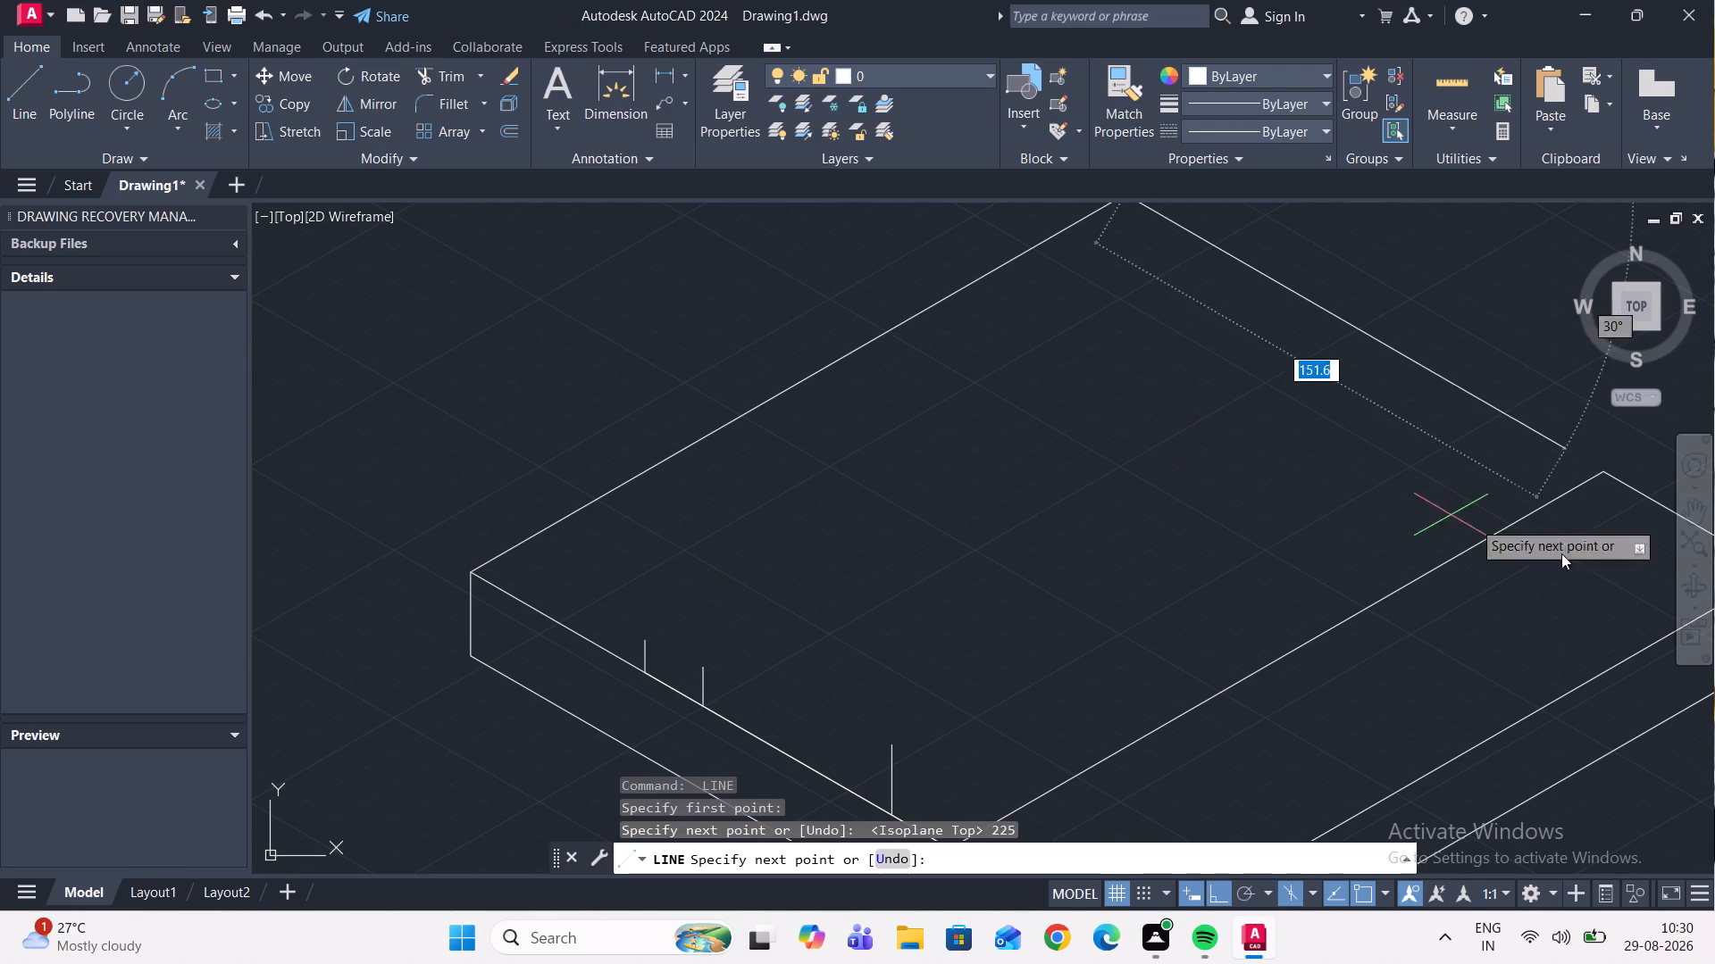
{"action": "scroll", "coordinate": [1565, 494], "scroll_direction": "up", "scroll_amount": 2}
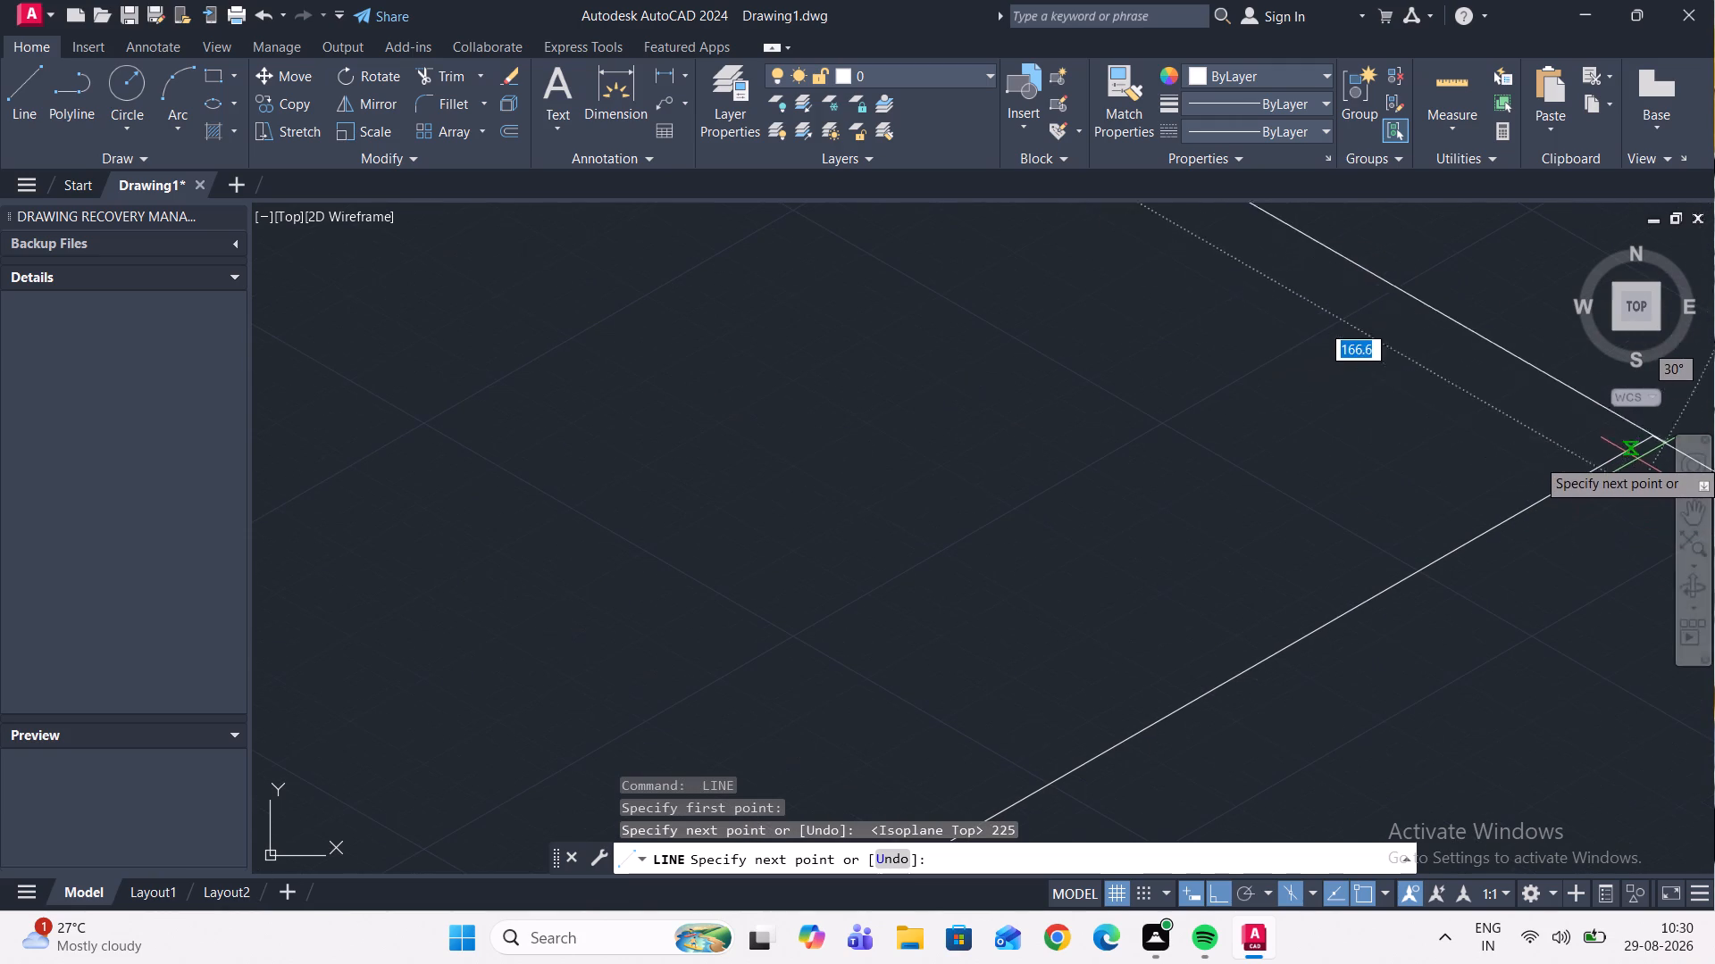
{"action": "left_click", "coordinate": [1652, 442]}
{"action": "key", "text": "Escape"}
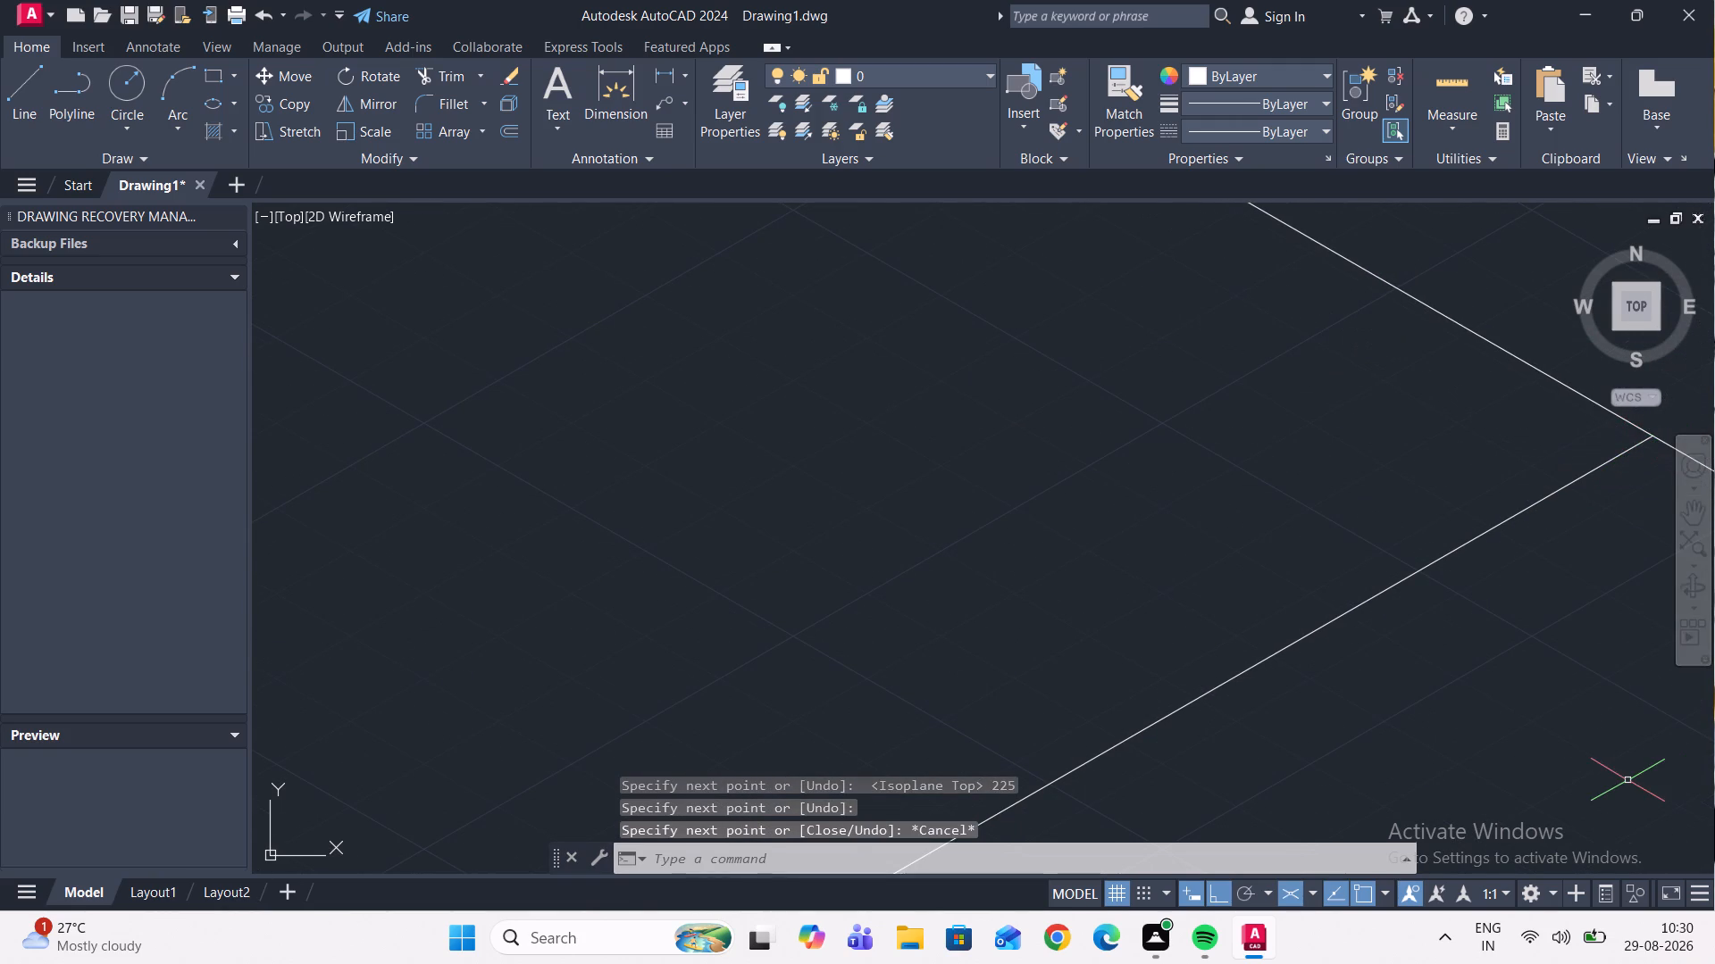
Draw a line at 30° across the base's top face from the foot of the 65 mm tick, running past the far edge.
{"action": "scroll", "coordinate": [864, 284], "scroll_direction": "down", "scroll_amount": 5}
{"action": "scroll", "coordinate": [702, 322], "scroll_direction": "up", "scroll_amount": 3}
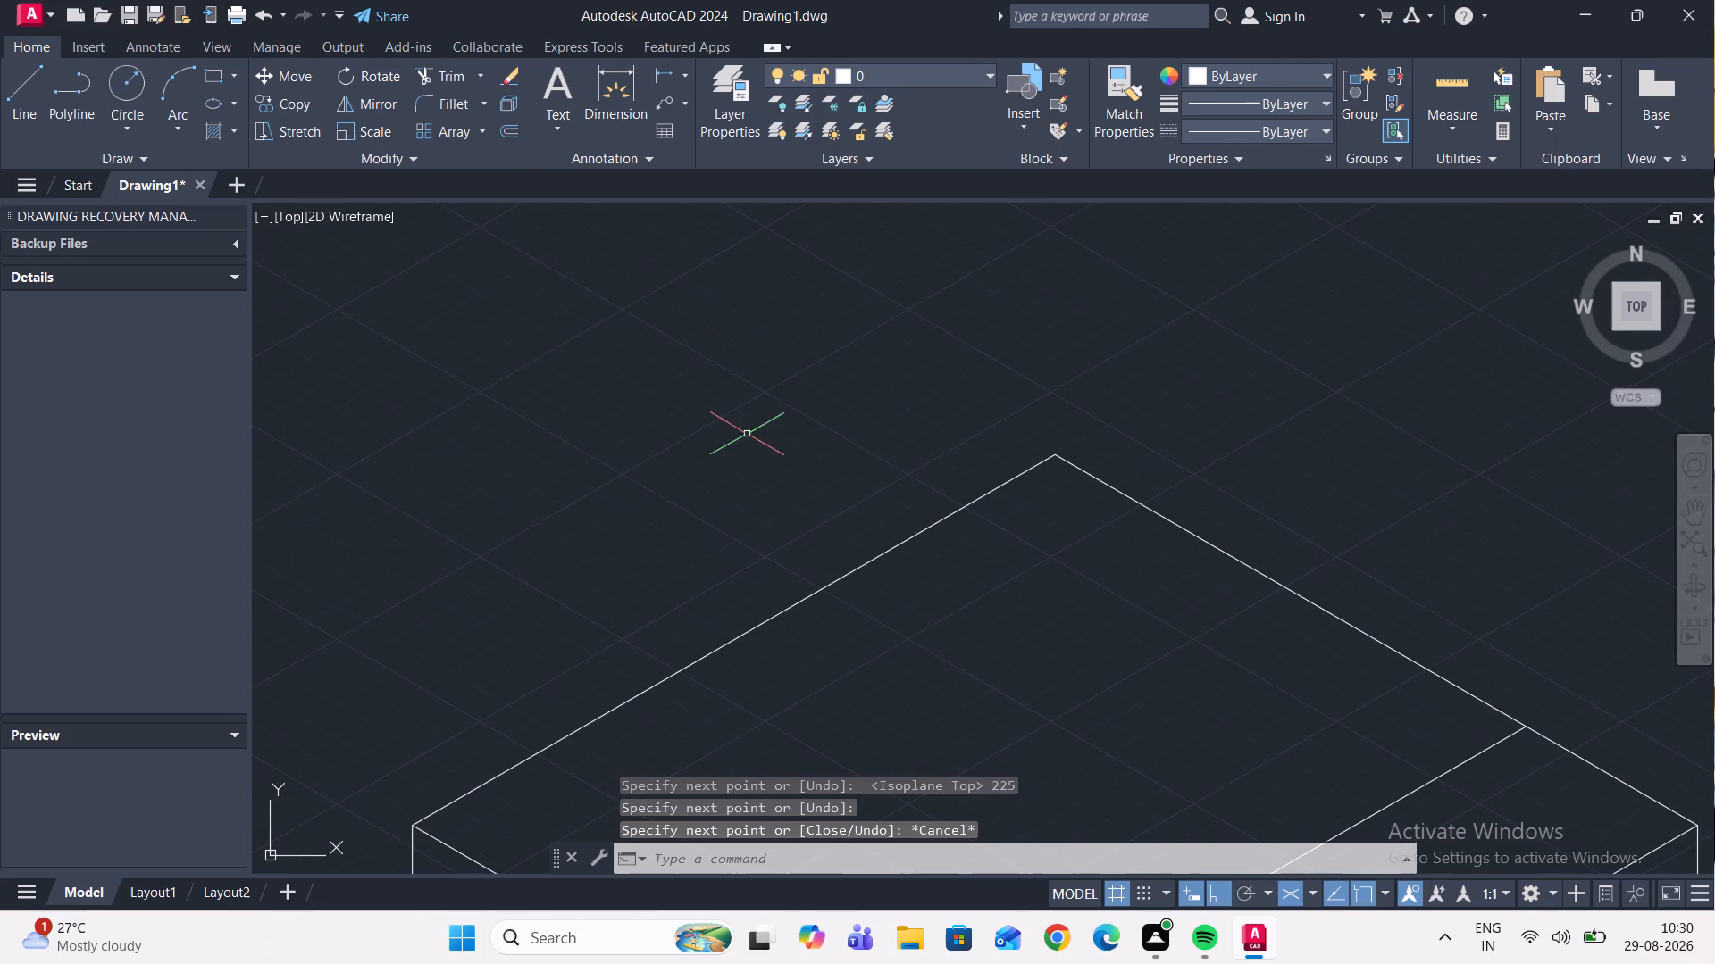
{"action": "scroll", "coordinate": [757, 451], "scroll_direction": "down", "scroll_amount": 2}
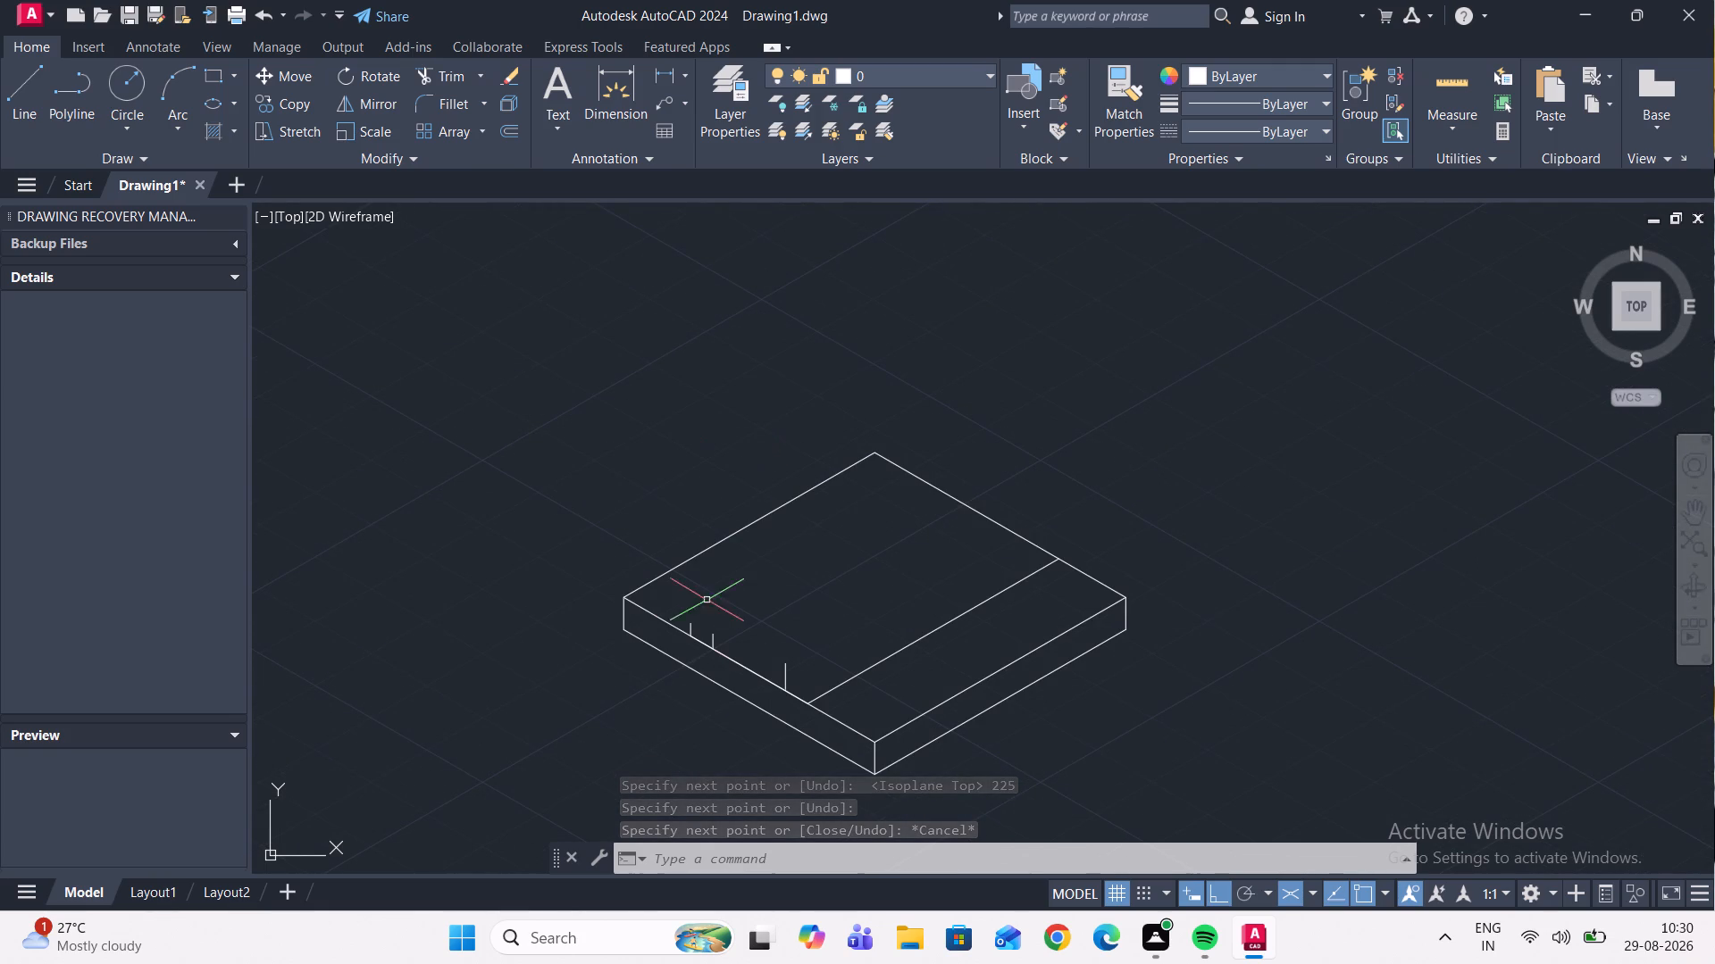
{"action": "left_click", "coordinate": [18, 92]}
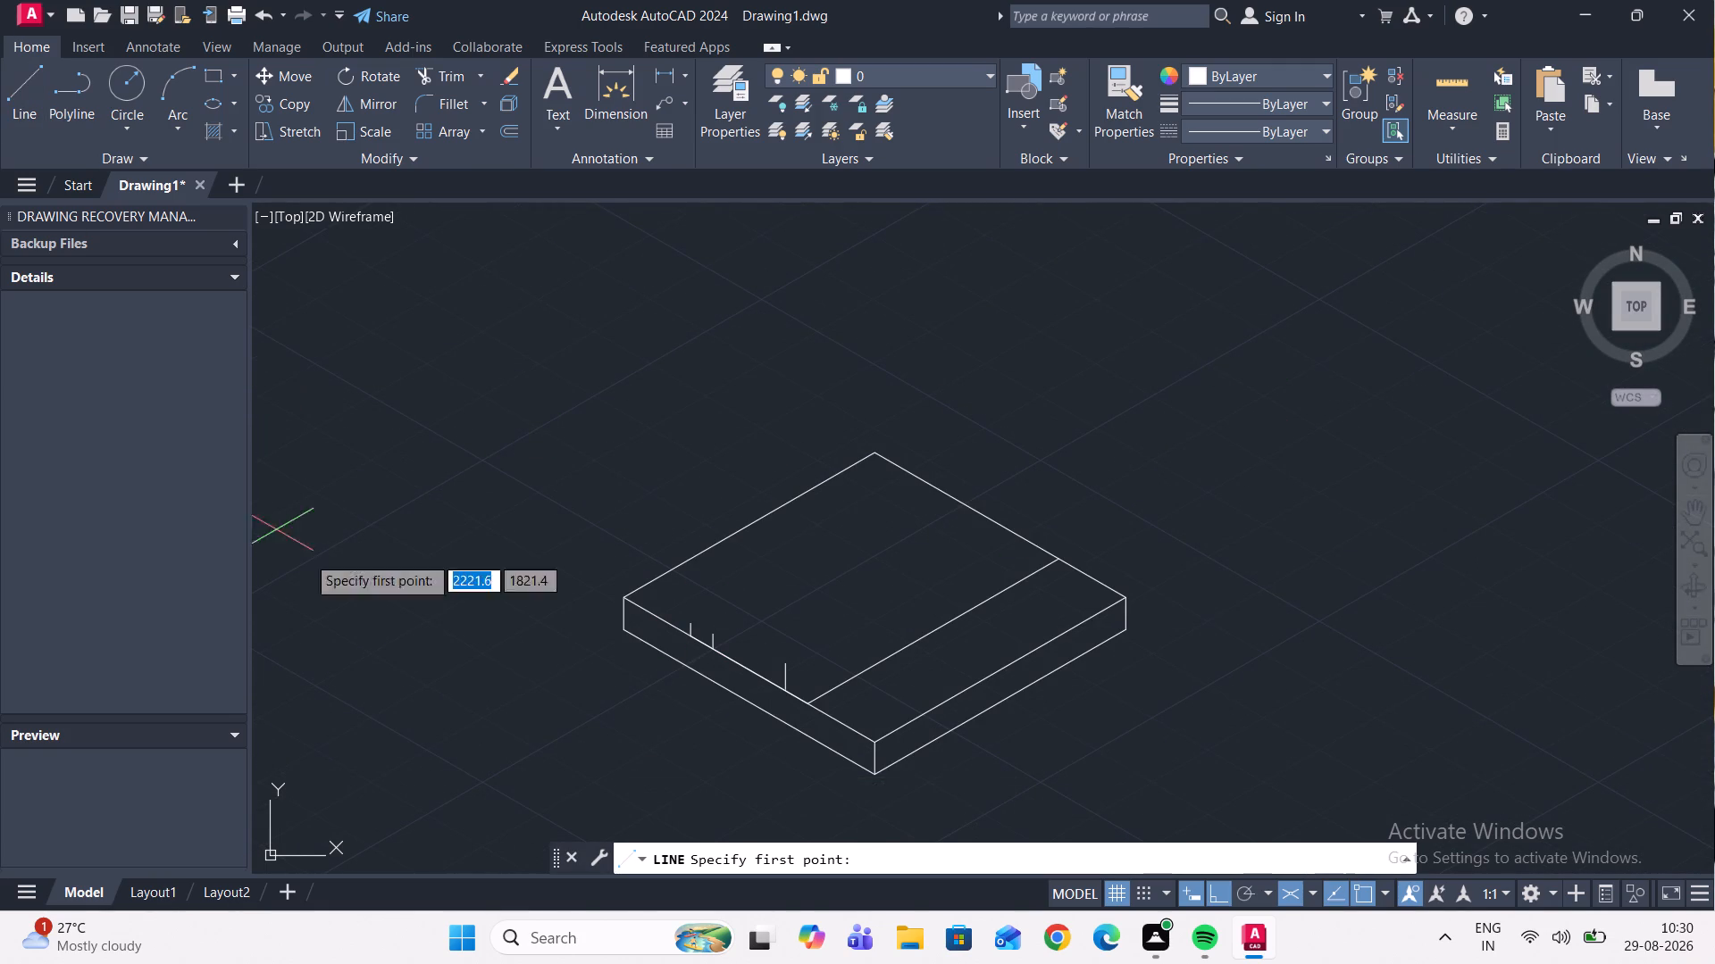
{"action": "left_click", "coordinate": [711, 648]}
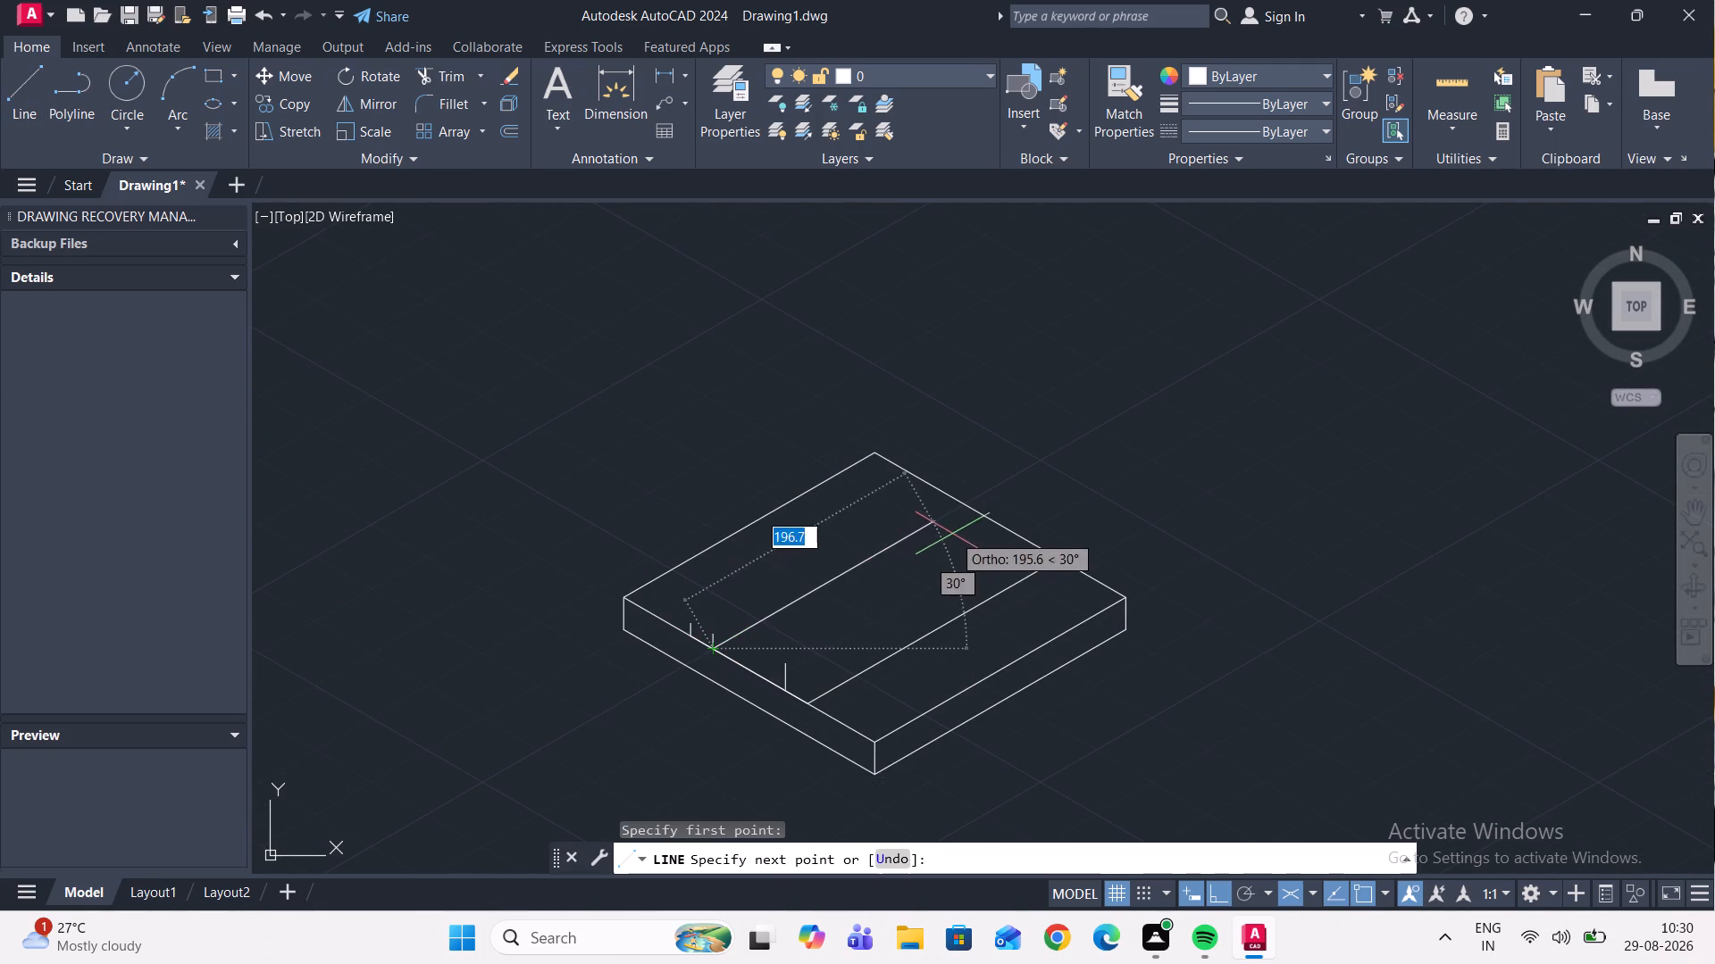
{"action": "left_click", "coordinate": [1066, 460]}
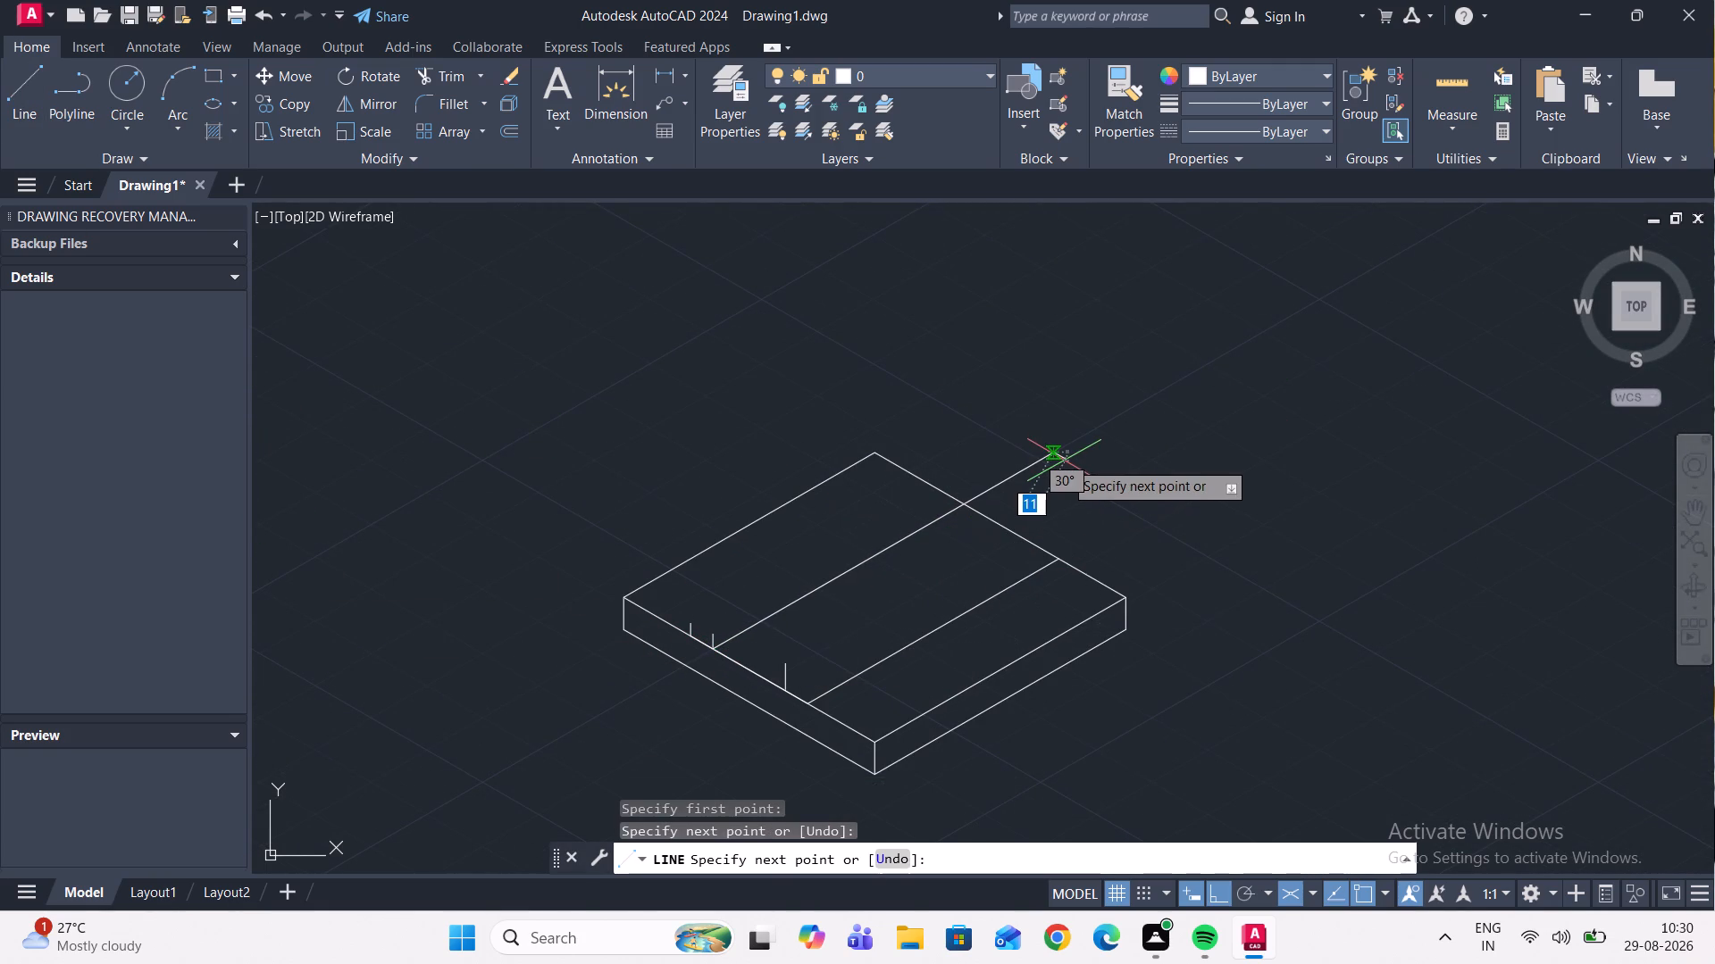
{"action": "key", "text": "Escape"}
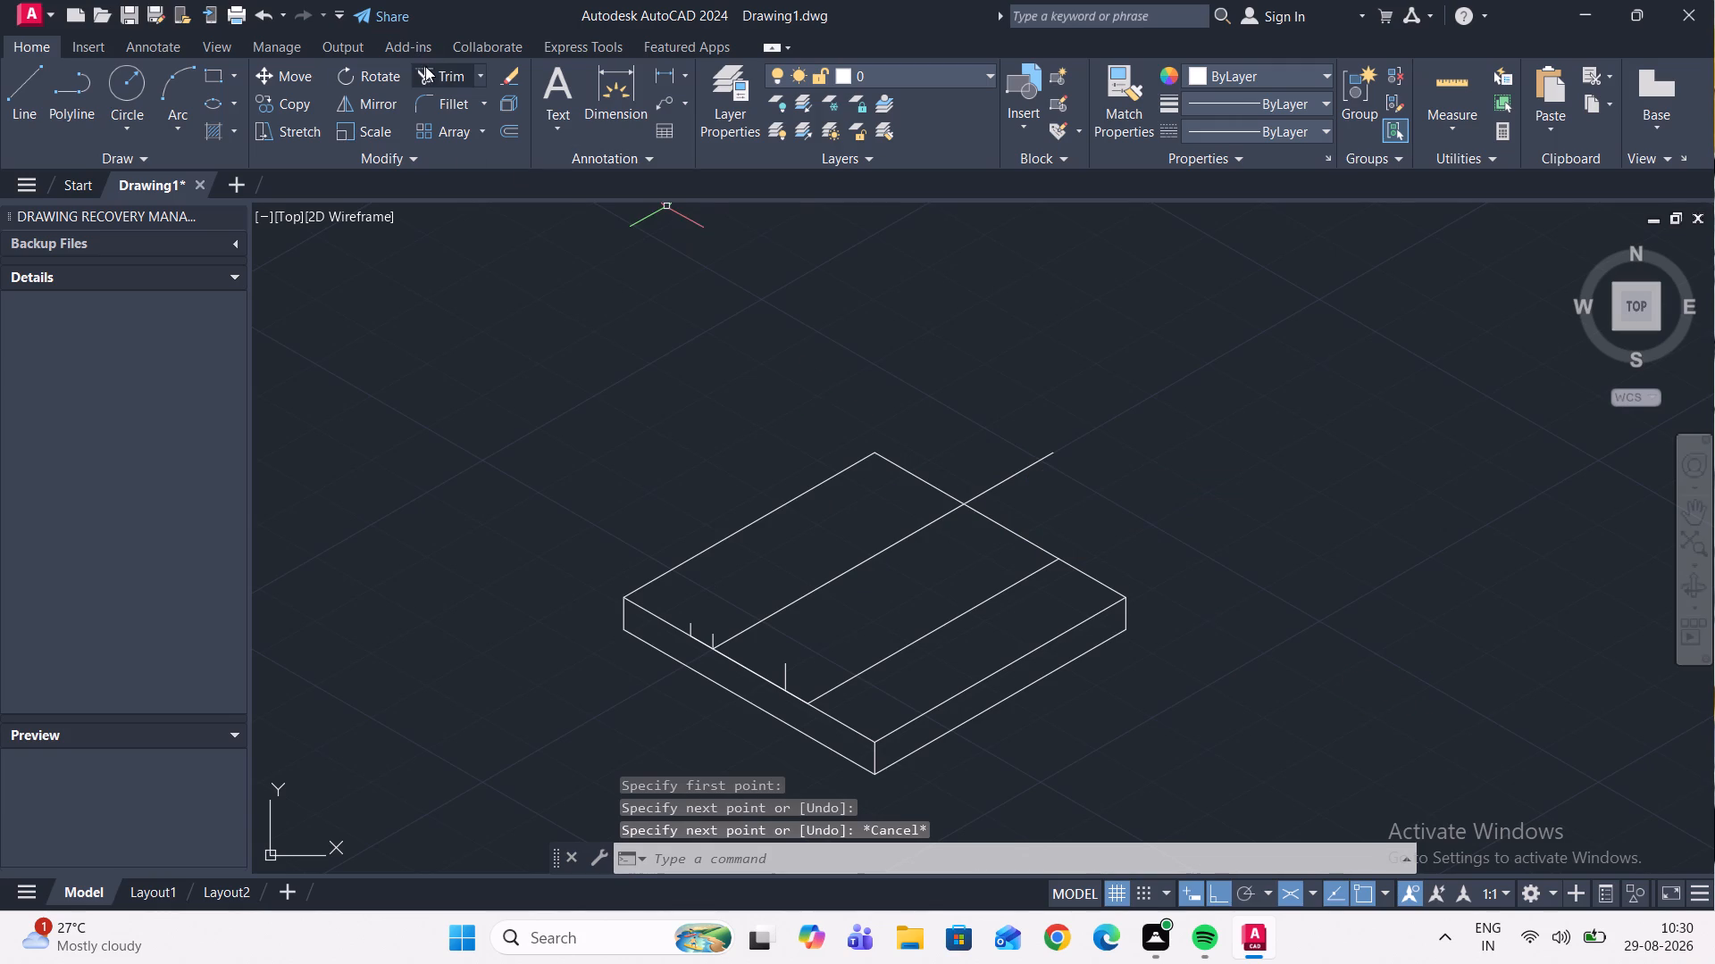
Trim the new line's overhang beyond the base's far edge.
{"action": "left_click", "coordinate": [425, 66]}
{"action": "left_click", "coordinate": [1004, 486]}
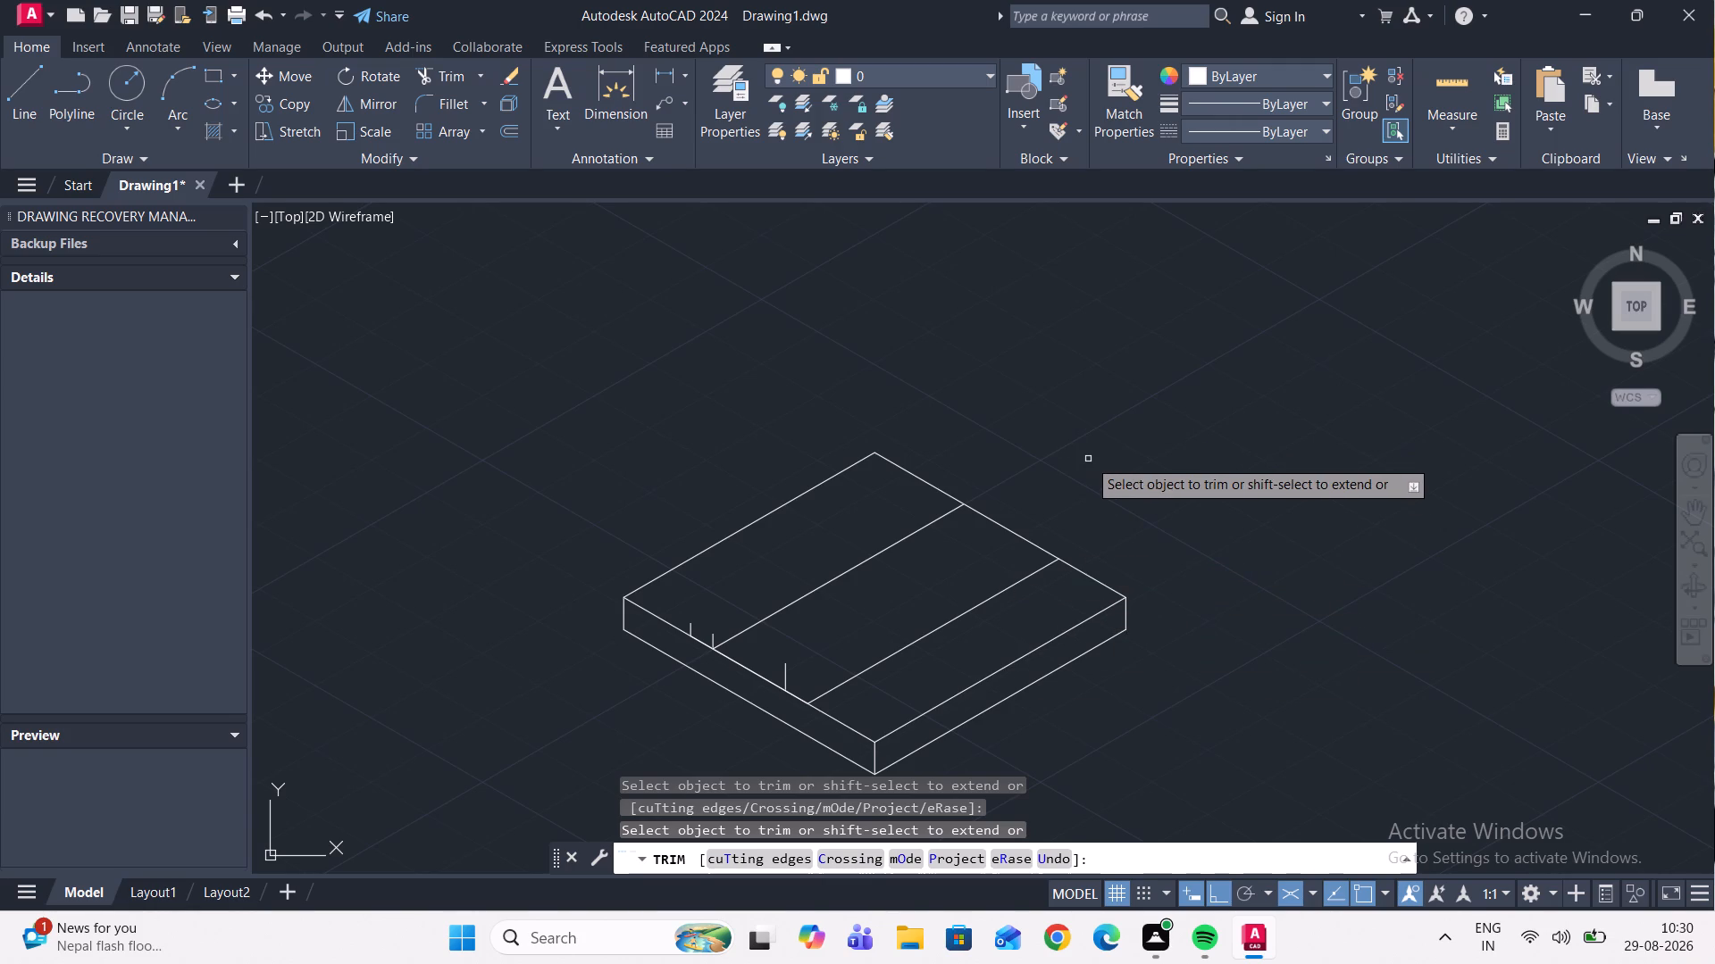
{"action": "key", "text": "Escape"}
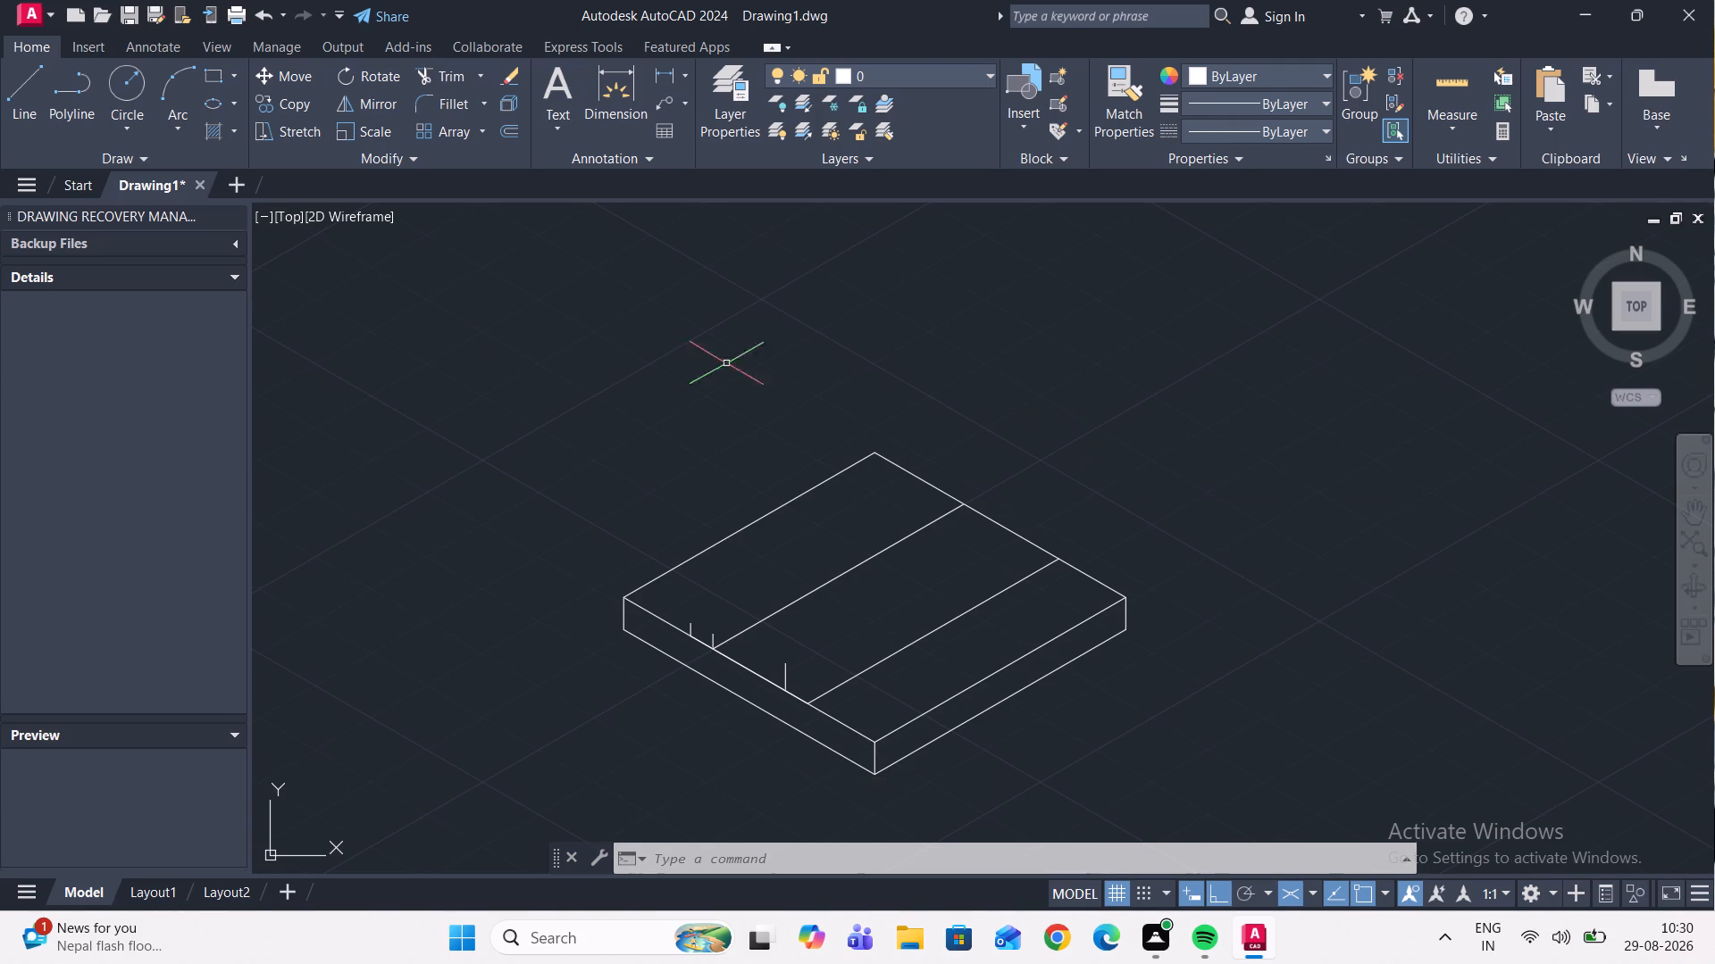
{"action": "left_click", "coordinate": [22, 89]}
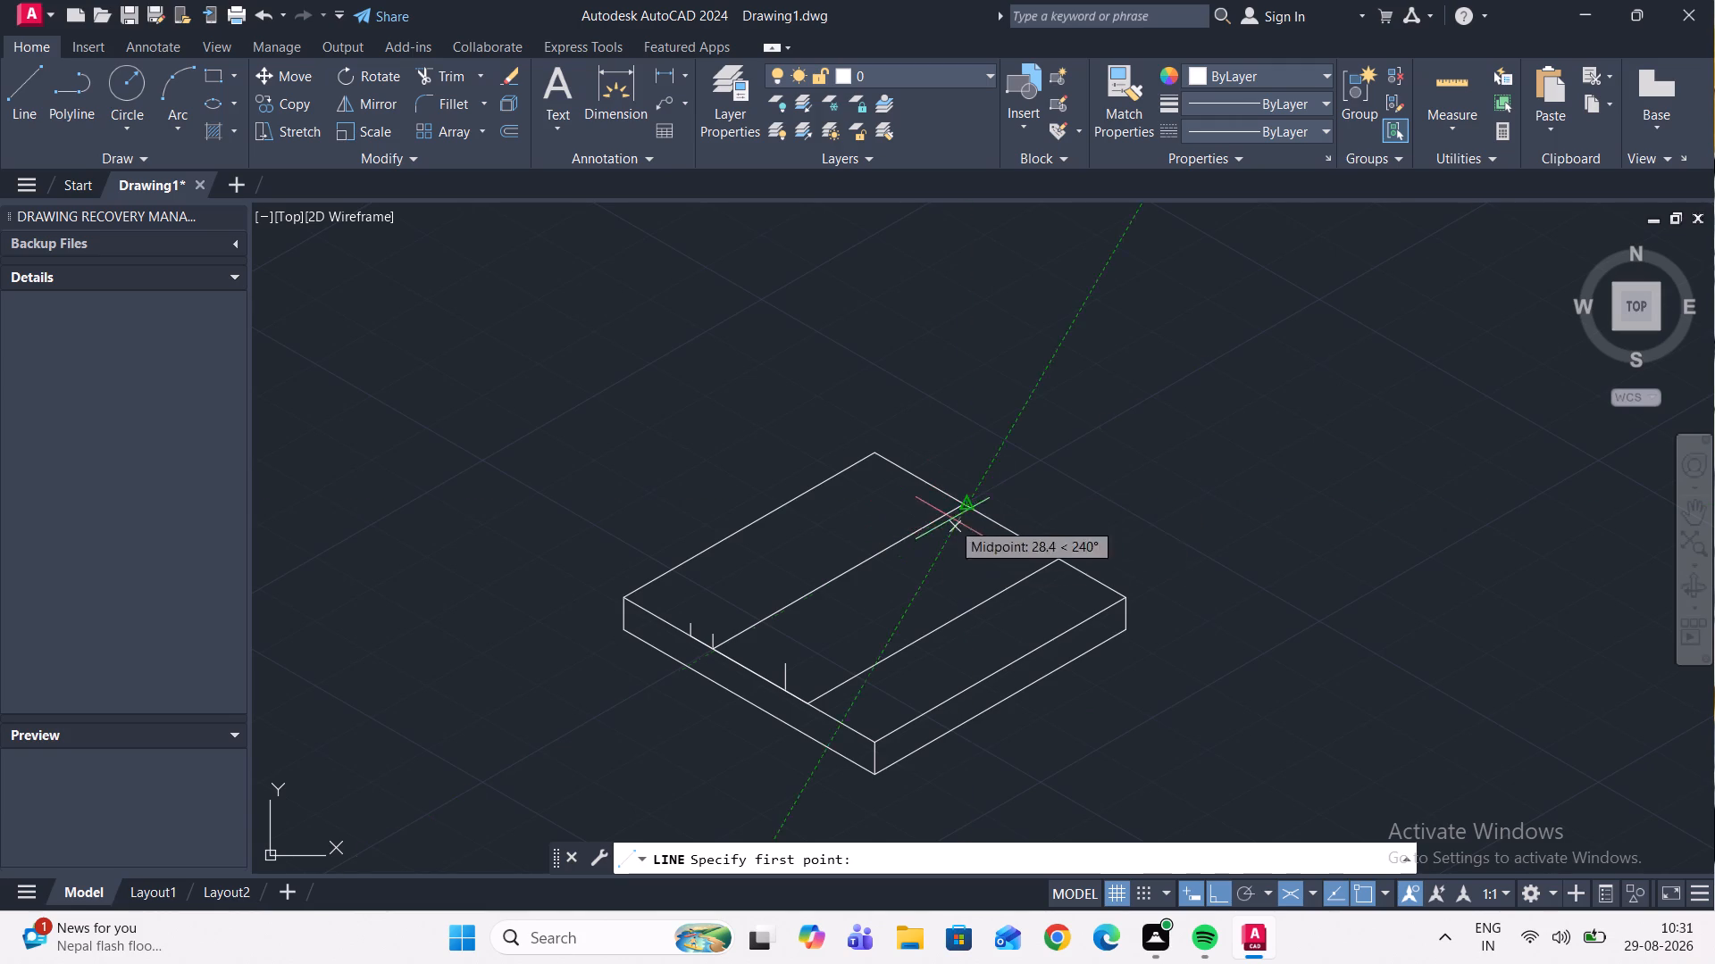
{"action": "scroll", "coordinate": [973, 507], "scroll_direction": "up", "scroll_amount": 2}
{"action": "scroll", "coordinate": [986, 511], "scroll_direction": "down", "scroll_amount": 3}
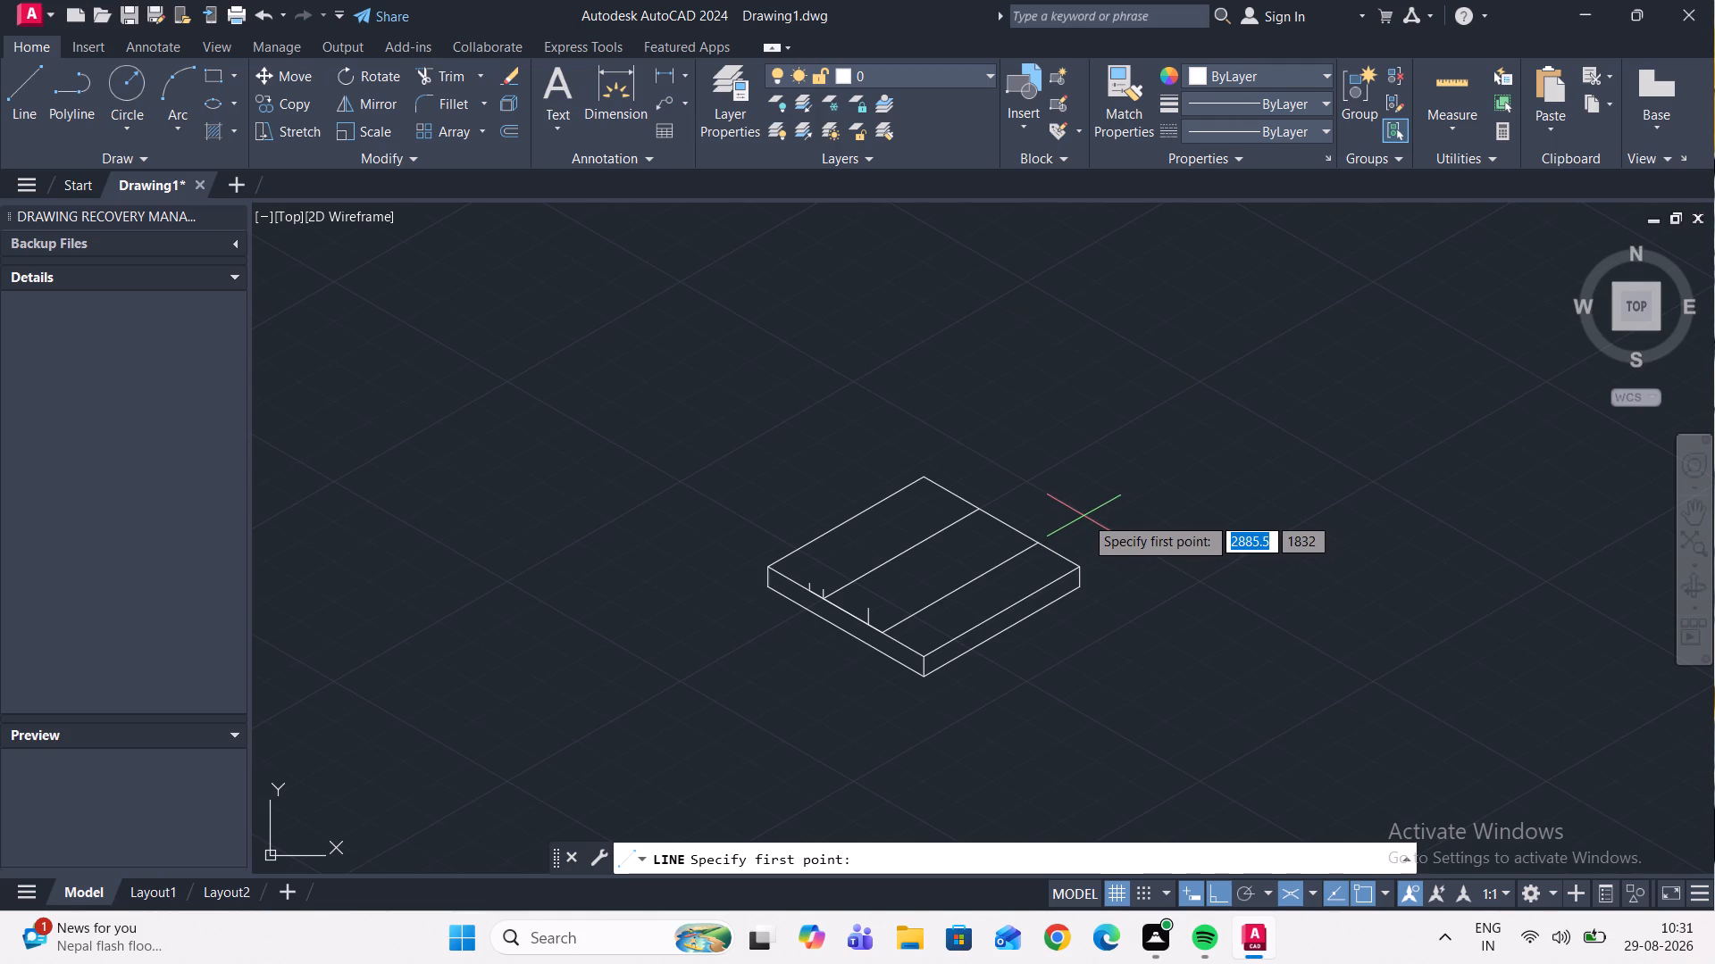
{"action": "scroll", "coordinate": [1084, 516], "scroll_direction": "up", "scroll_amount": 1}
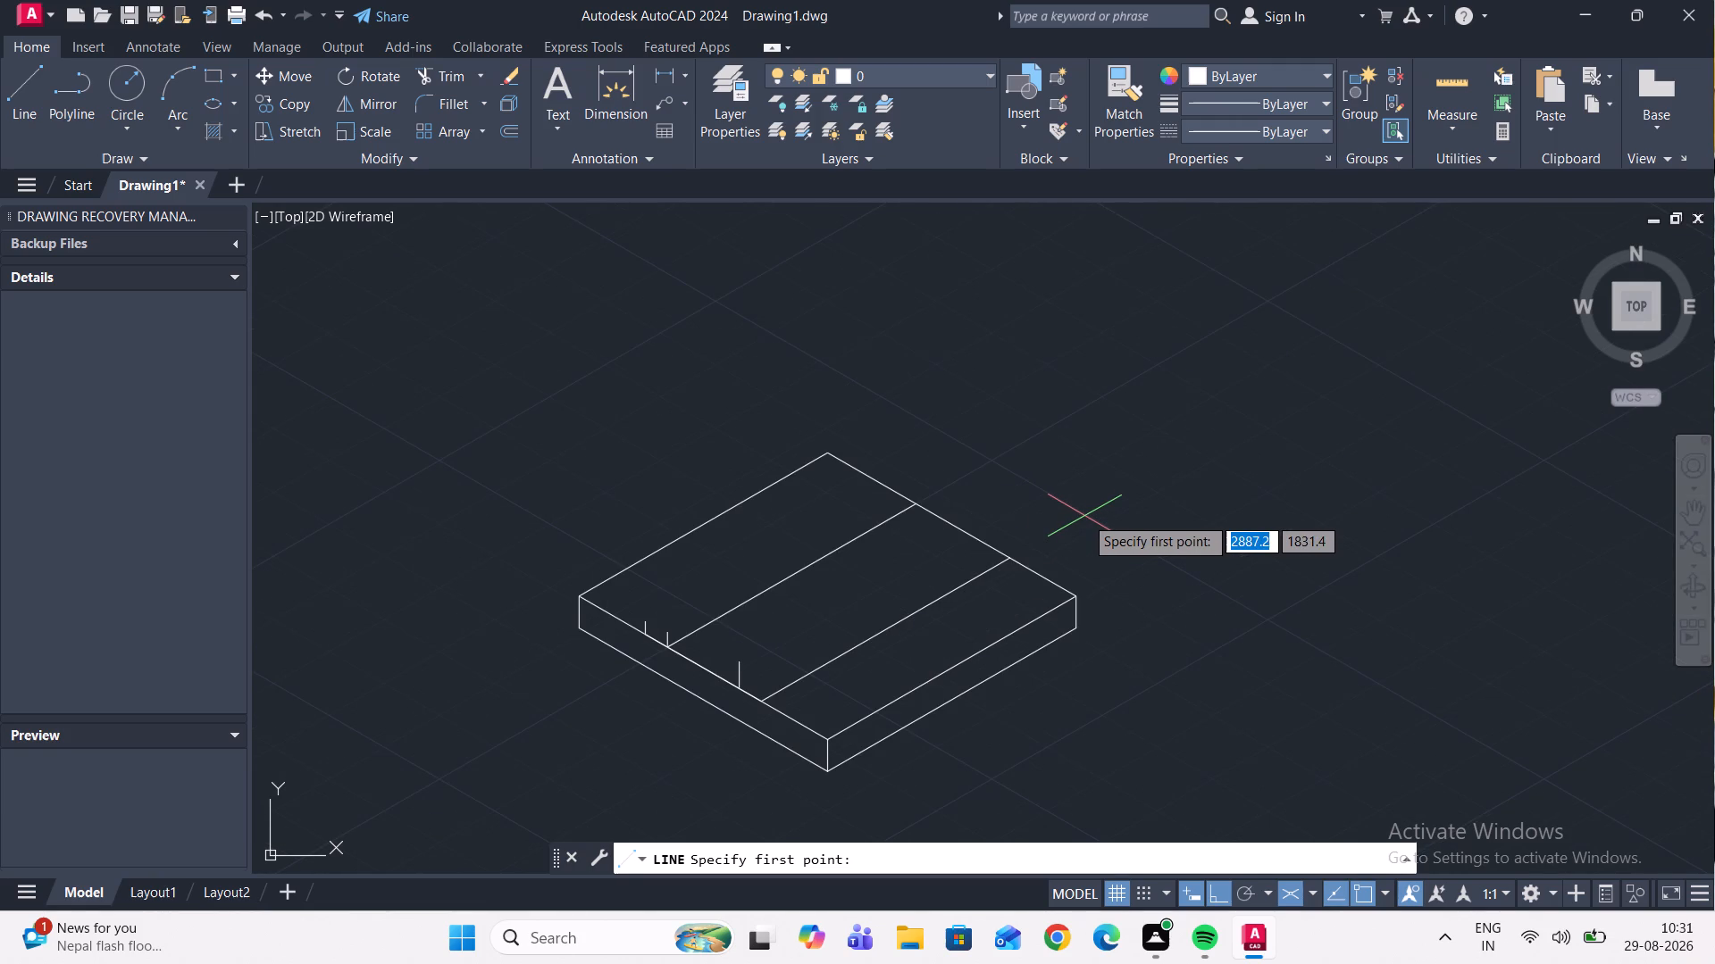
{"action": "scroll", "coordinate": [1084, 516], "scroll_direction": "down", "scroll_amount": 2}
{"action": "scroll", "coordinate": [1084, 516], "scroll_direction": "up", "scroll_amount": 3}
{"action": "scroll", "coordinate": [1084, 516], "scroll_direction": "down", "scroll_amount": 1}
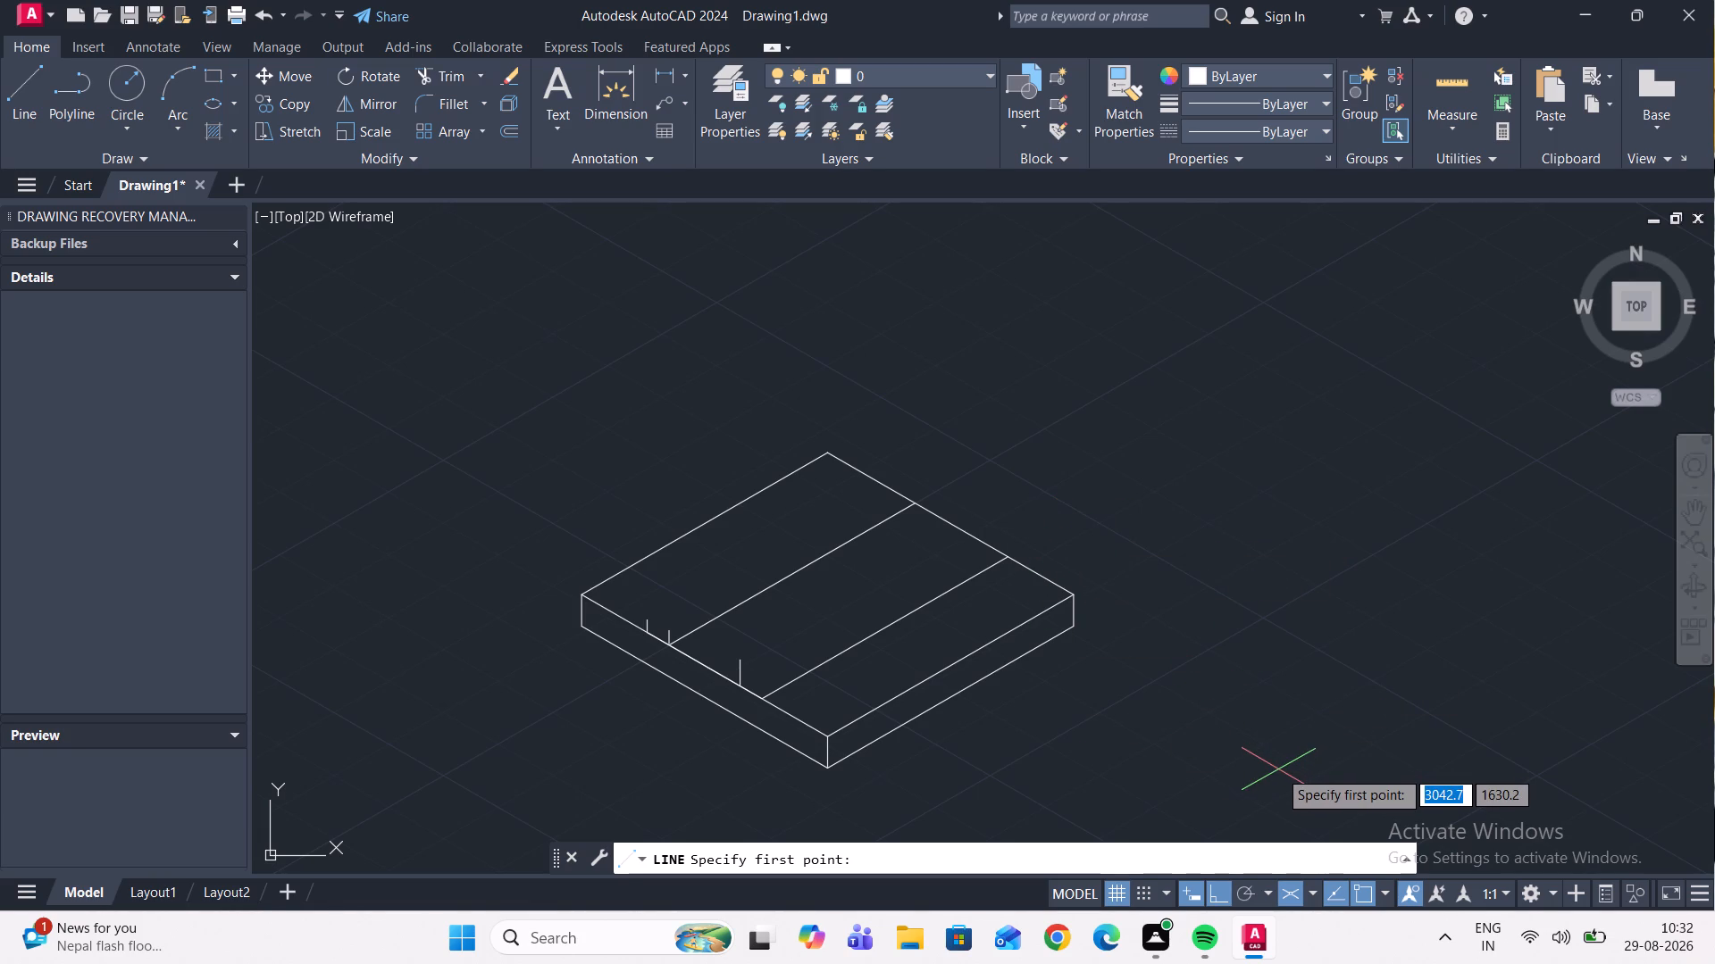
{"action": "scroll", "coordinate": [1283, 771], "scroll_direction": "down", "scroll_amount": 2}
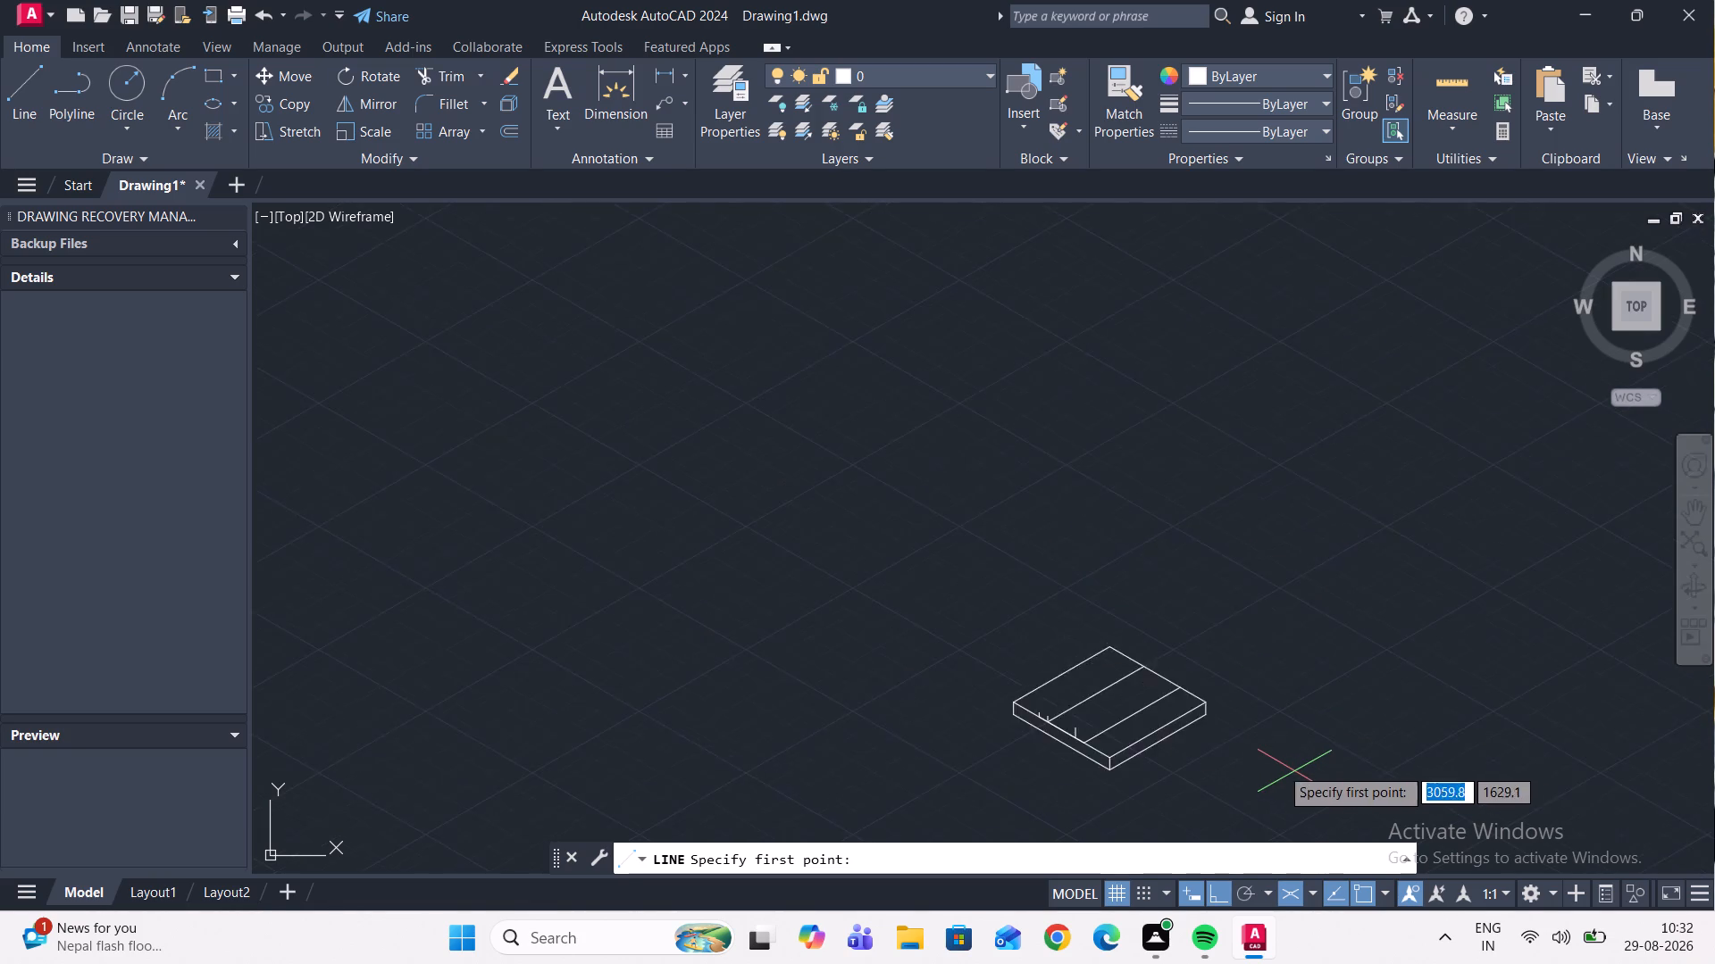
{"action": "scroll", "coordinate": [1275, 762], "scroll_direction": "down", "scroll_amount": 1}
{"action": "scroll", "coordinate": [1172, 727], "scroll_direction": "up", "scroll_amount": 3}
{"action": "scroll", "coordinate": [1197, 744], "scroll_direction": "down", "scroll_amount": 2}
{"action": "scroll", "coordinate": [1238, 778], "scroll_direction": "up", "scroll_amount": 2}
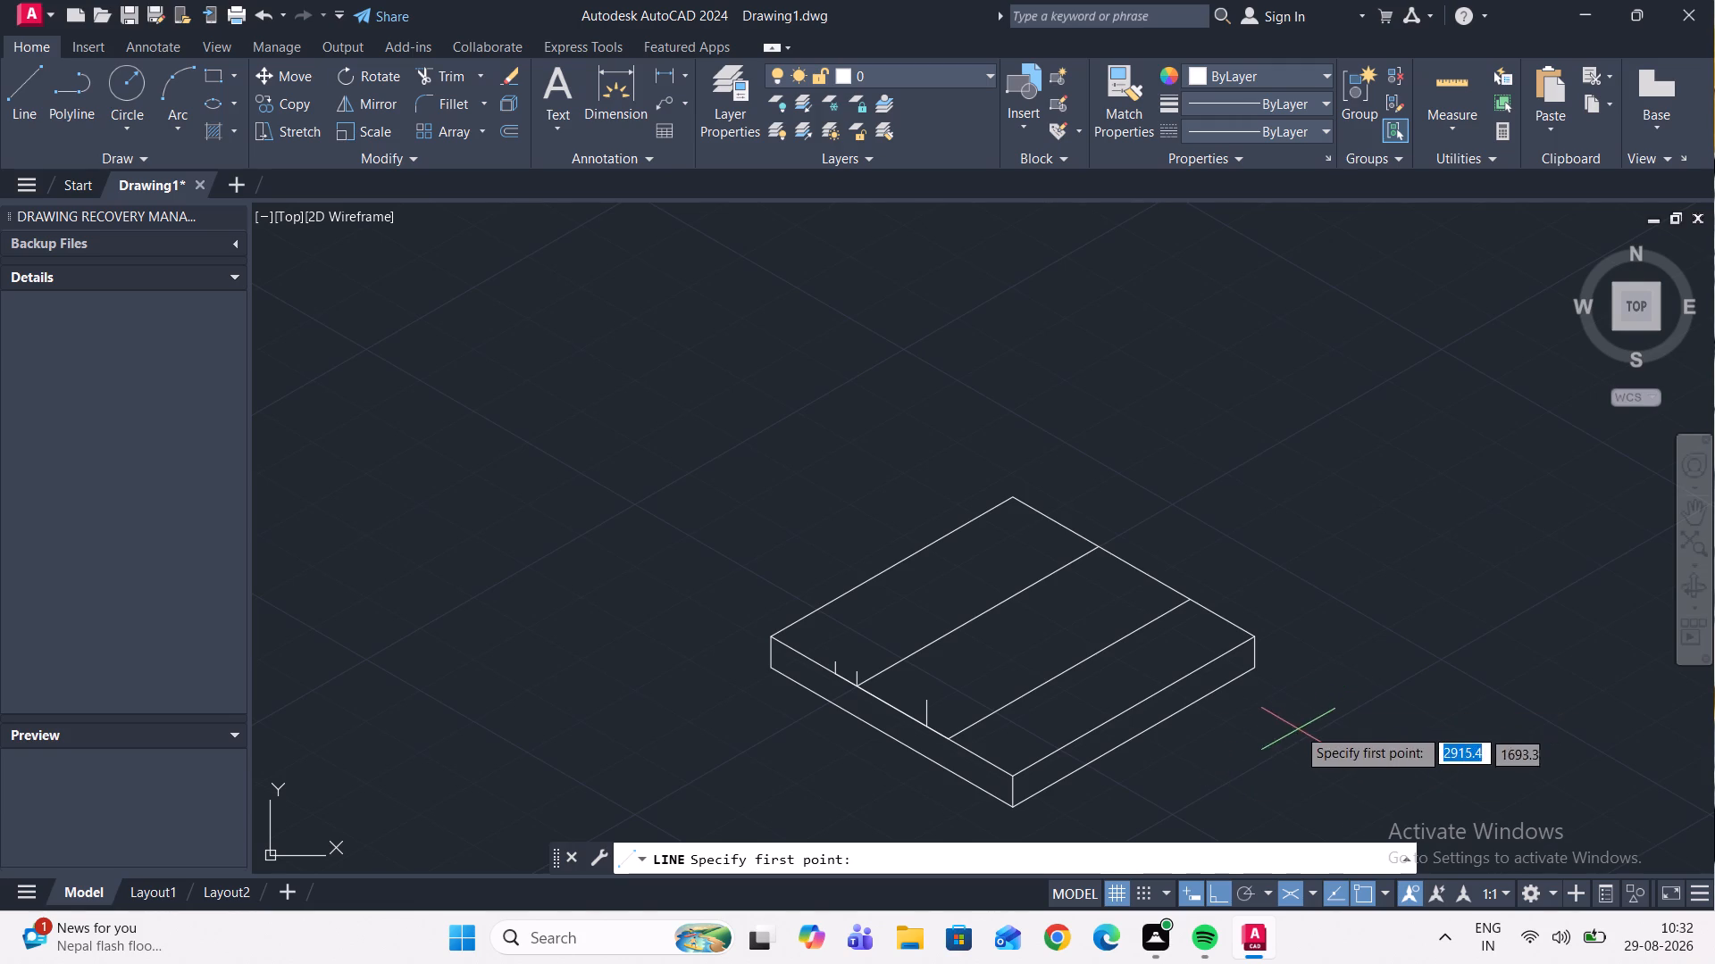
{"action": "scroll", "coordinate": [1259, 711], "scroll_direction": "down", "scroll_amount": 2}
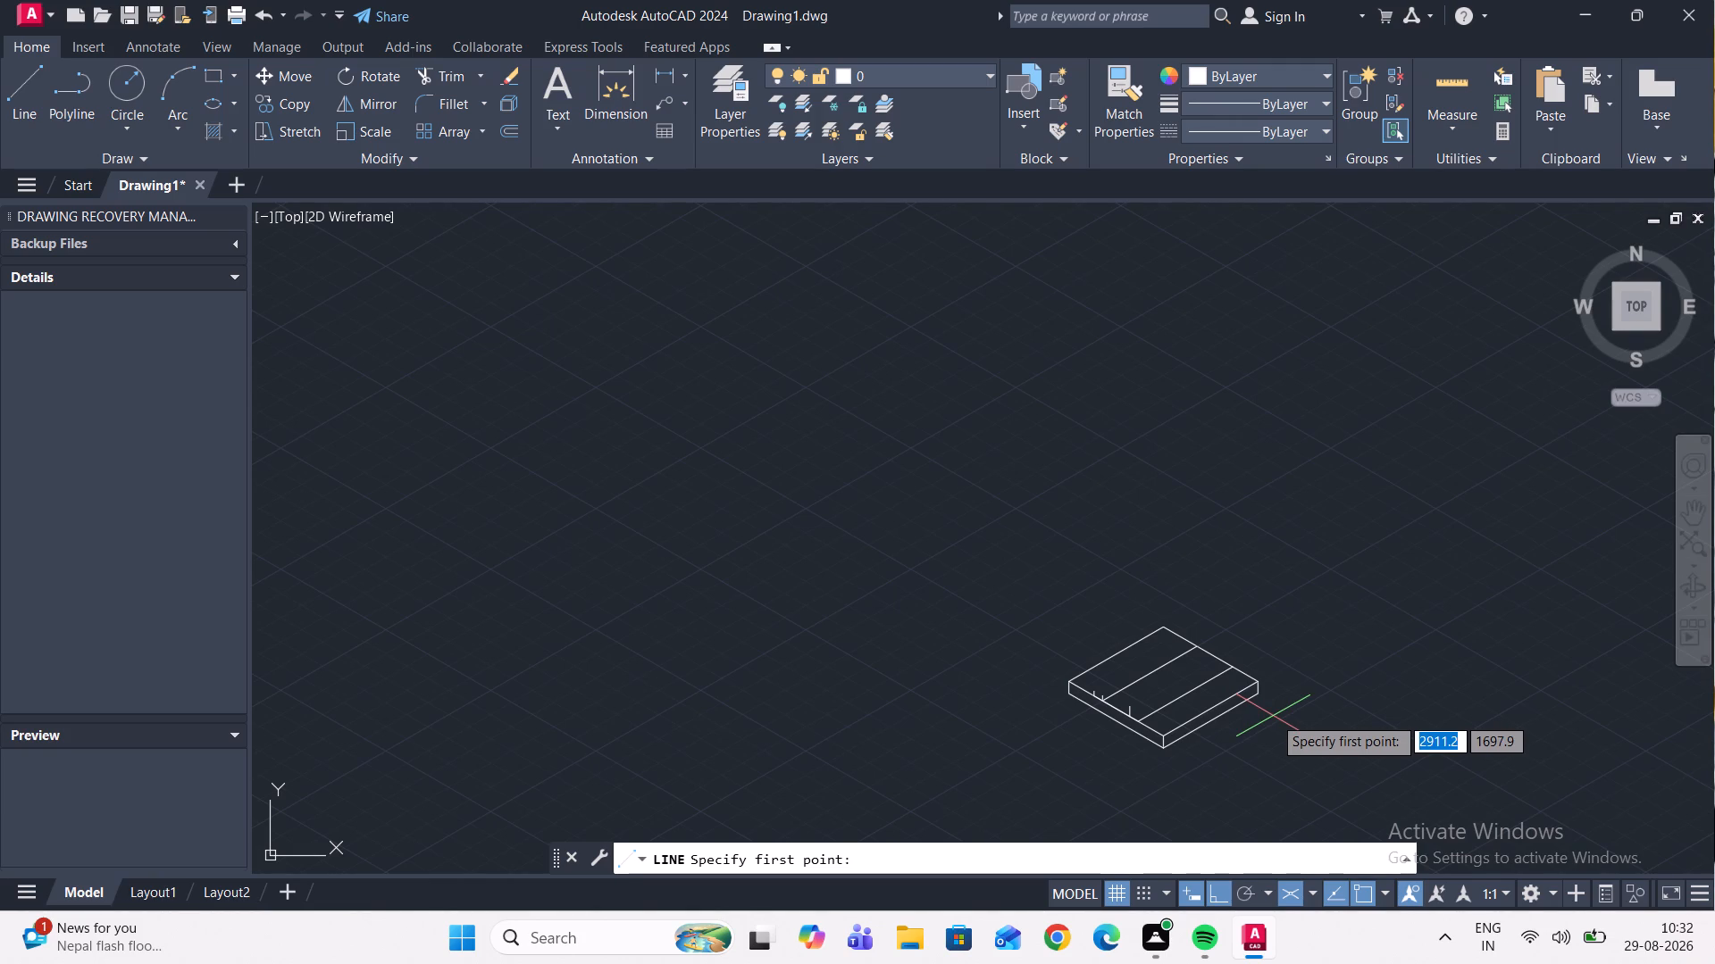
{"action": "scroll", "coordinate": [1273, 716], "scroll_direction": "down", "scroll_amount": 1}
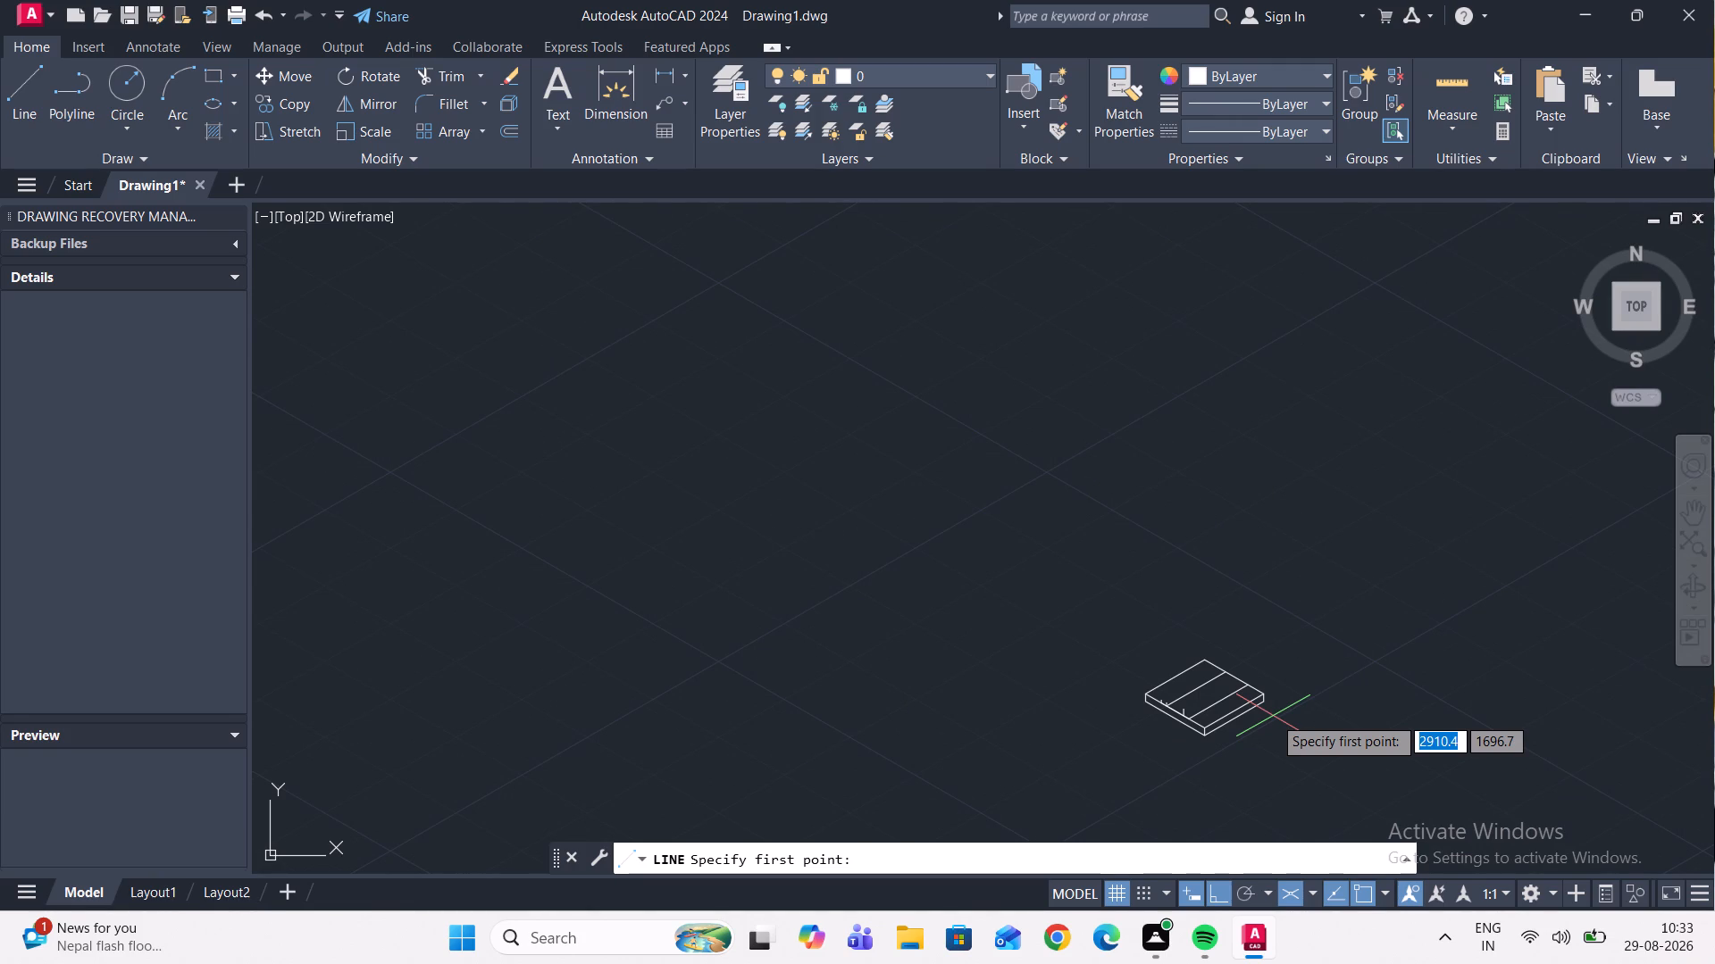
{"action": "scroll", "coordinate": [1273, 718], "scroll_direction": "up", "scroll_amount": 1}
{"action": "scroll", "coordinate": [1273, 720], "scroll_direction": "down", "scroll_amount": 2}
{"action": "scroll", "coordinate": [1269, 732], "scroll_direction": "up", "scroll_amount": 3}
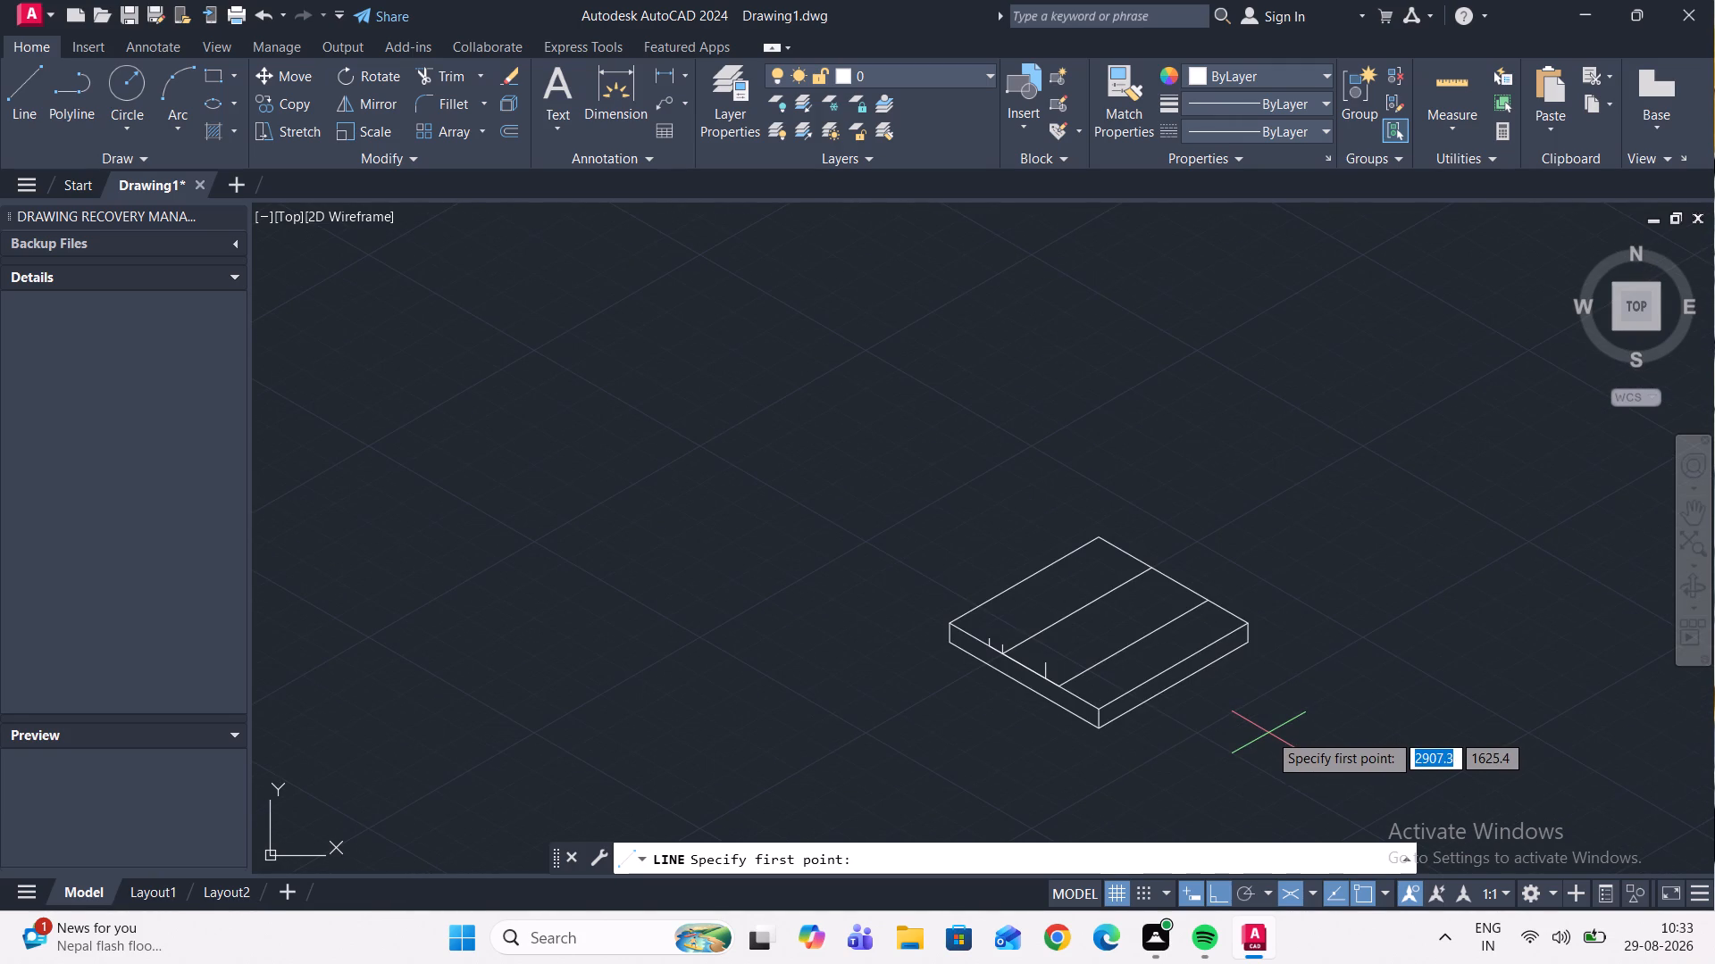
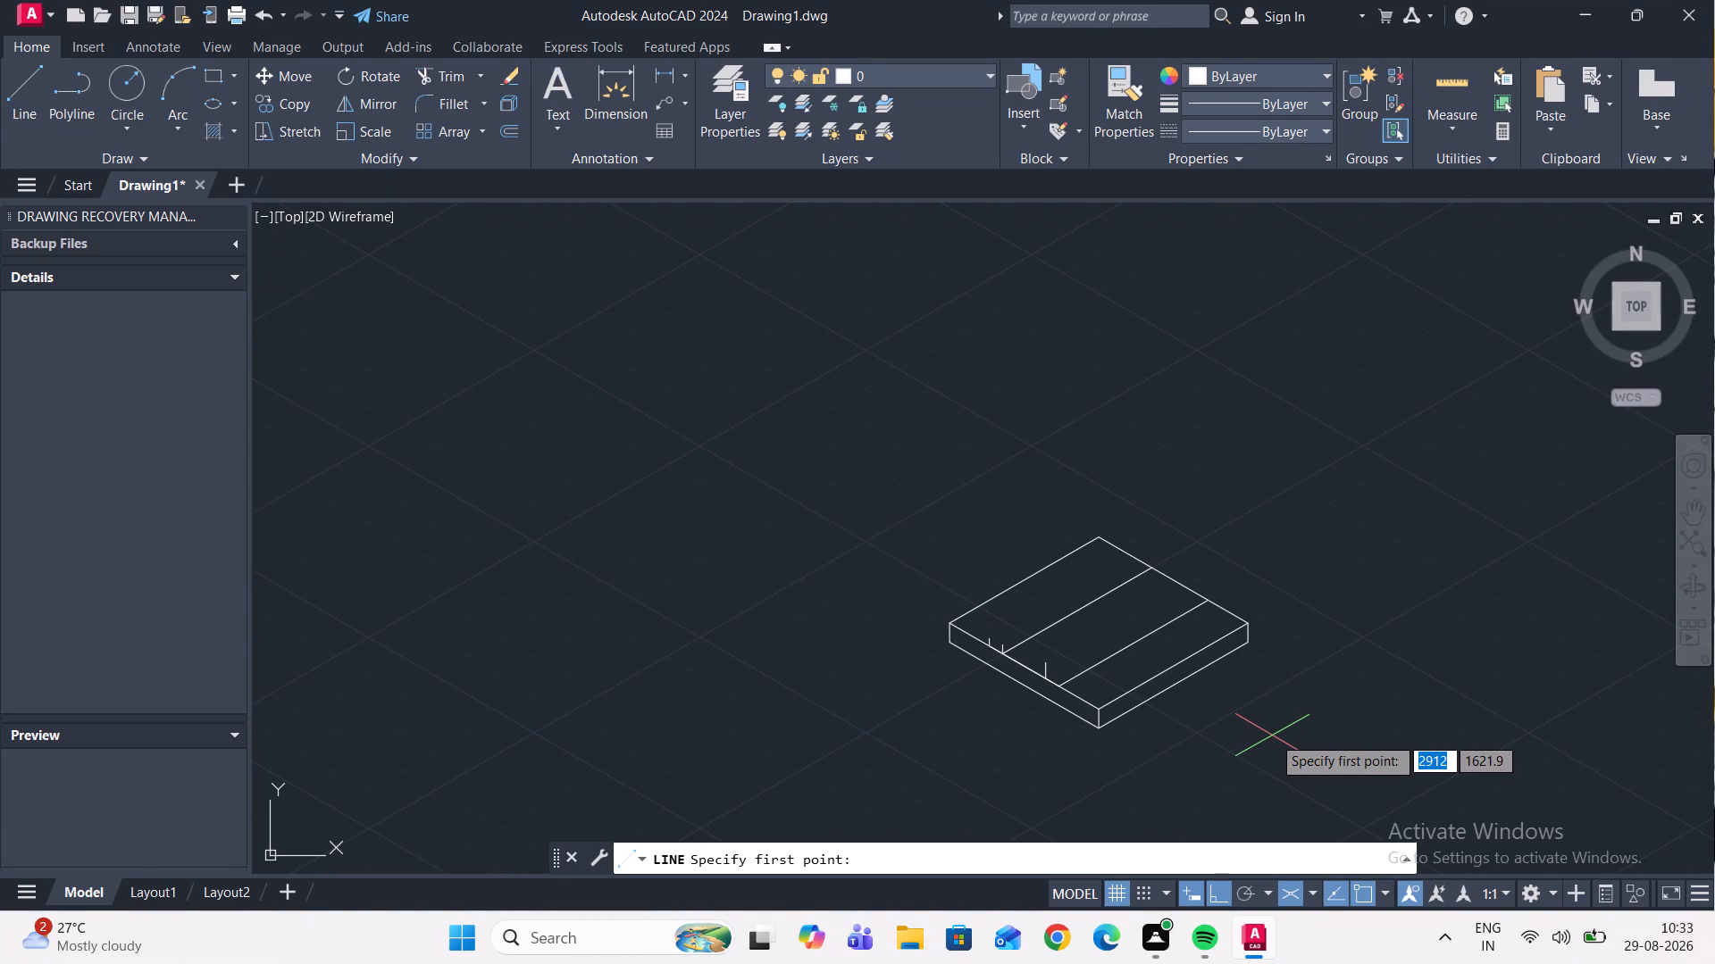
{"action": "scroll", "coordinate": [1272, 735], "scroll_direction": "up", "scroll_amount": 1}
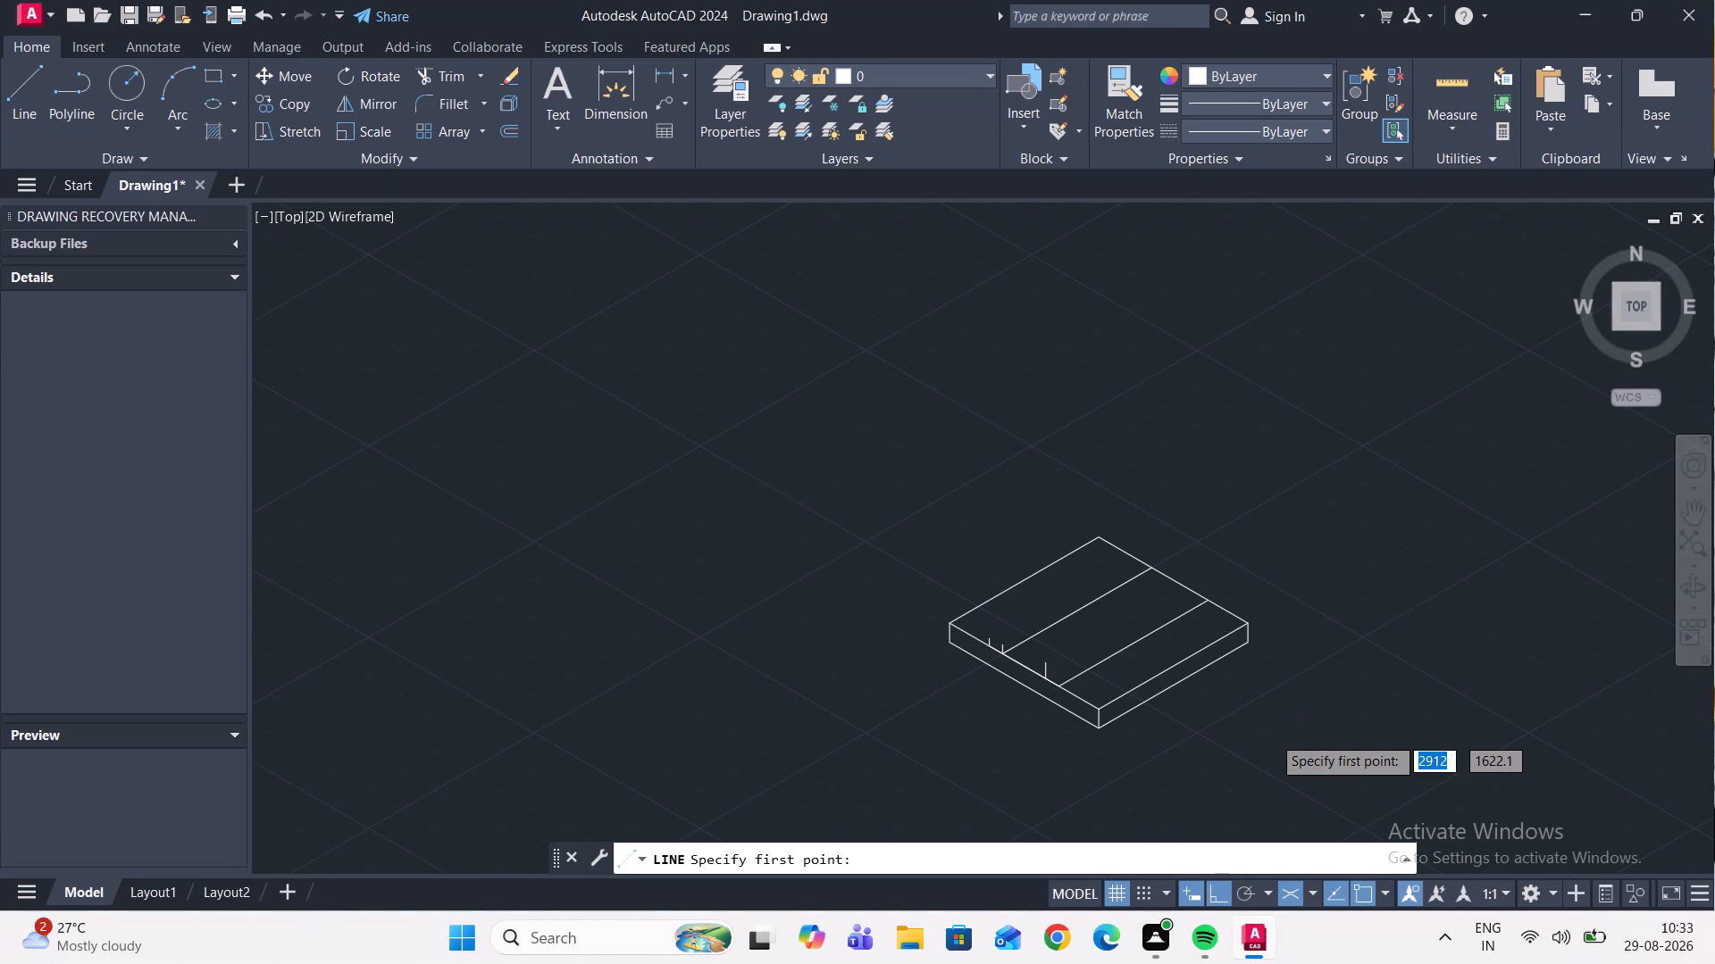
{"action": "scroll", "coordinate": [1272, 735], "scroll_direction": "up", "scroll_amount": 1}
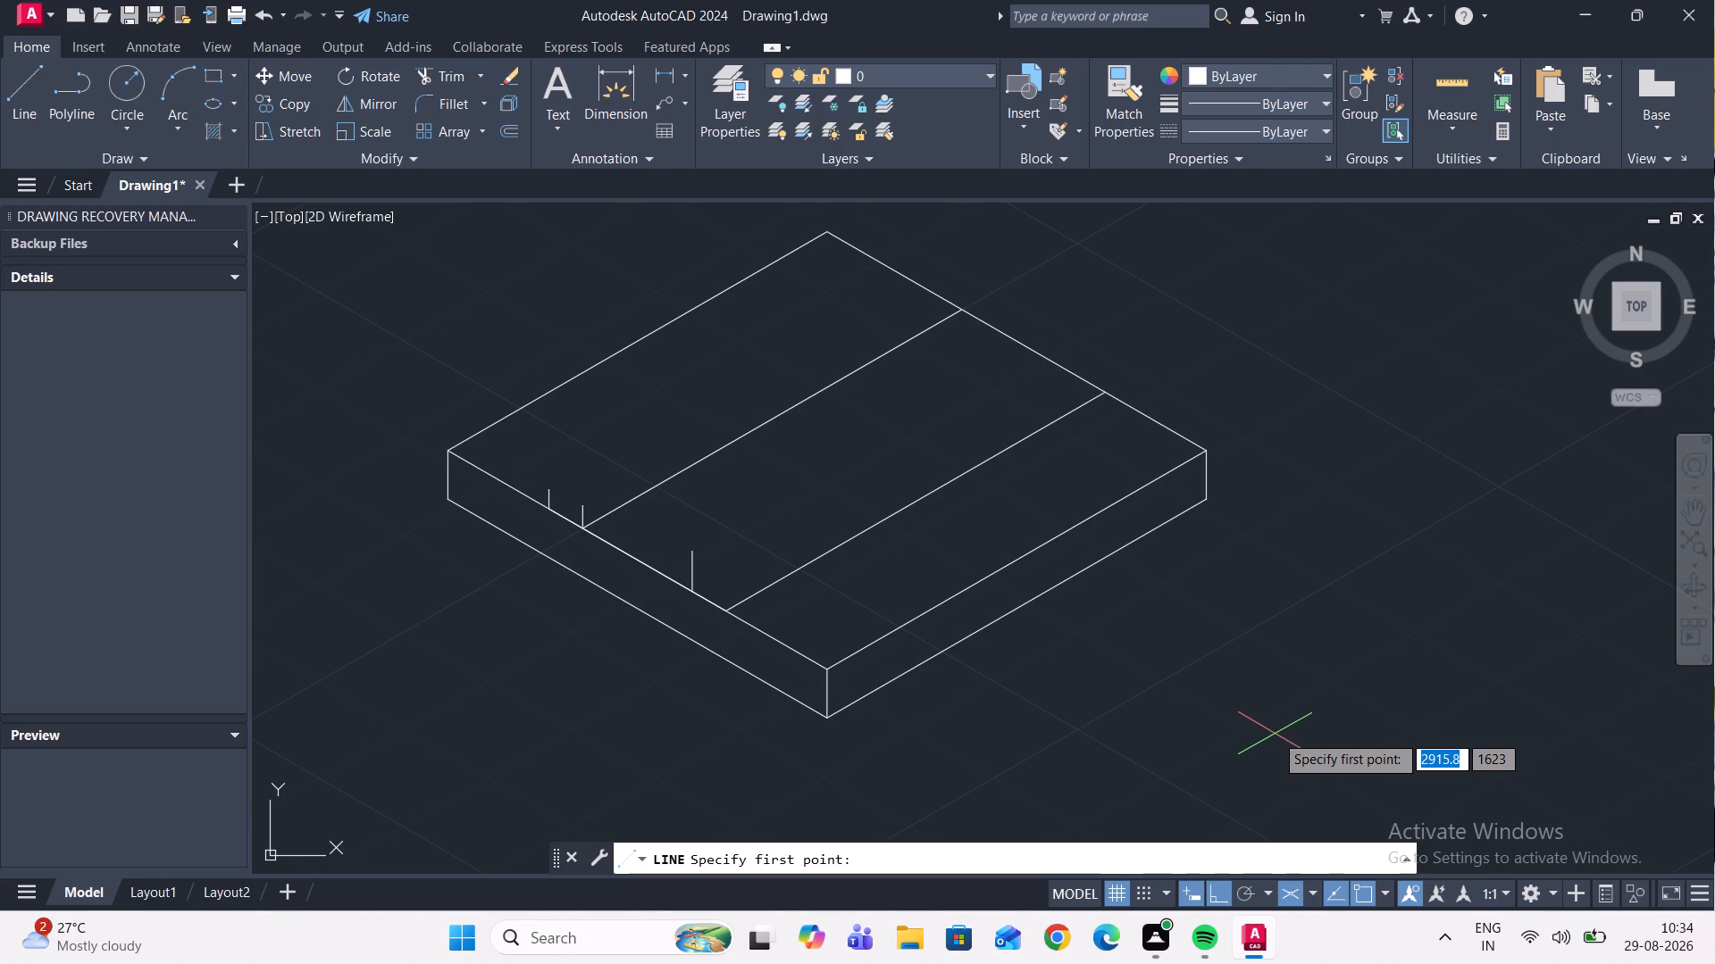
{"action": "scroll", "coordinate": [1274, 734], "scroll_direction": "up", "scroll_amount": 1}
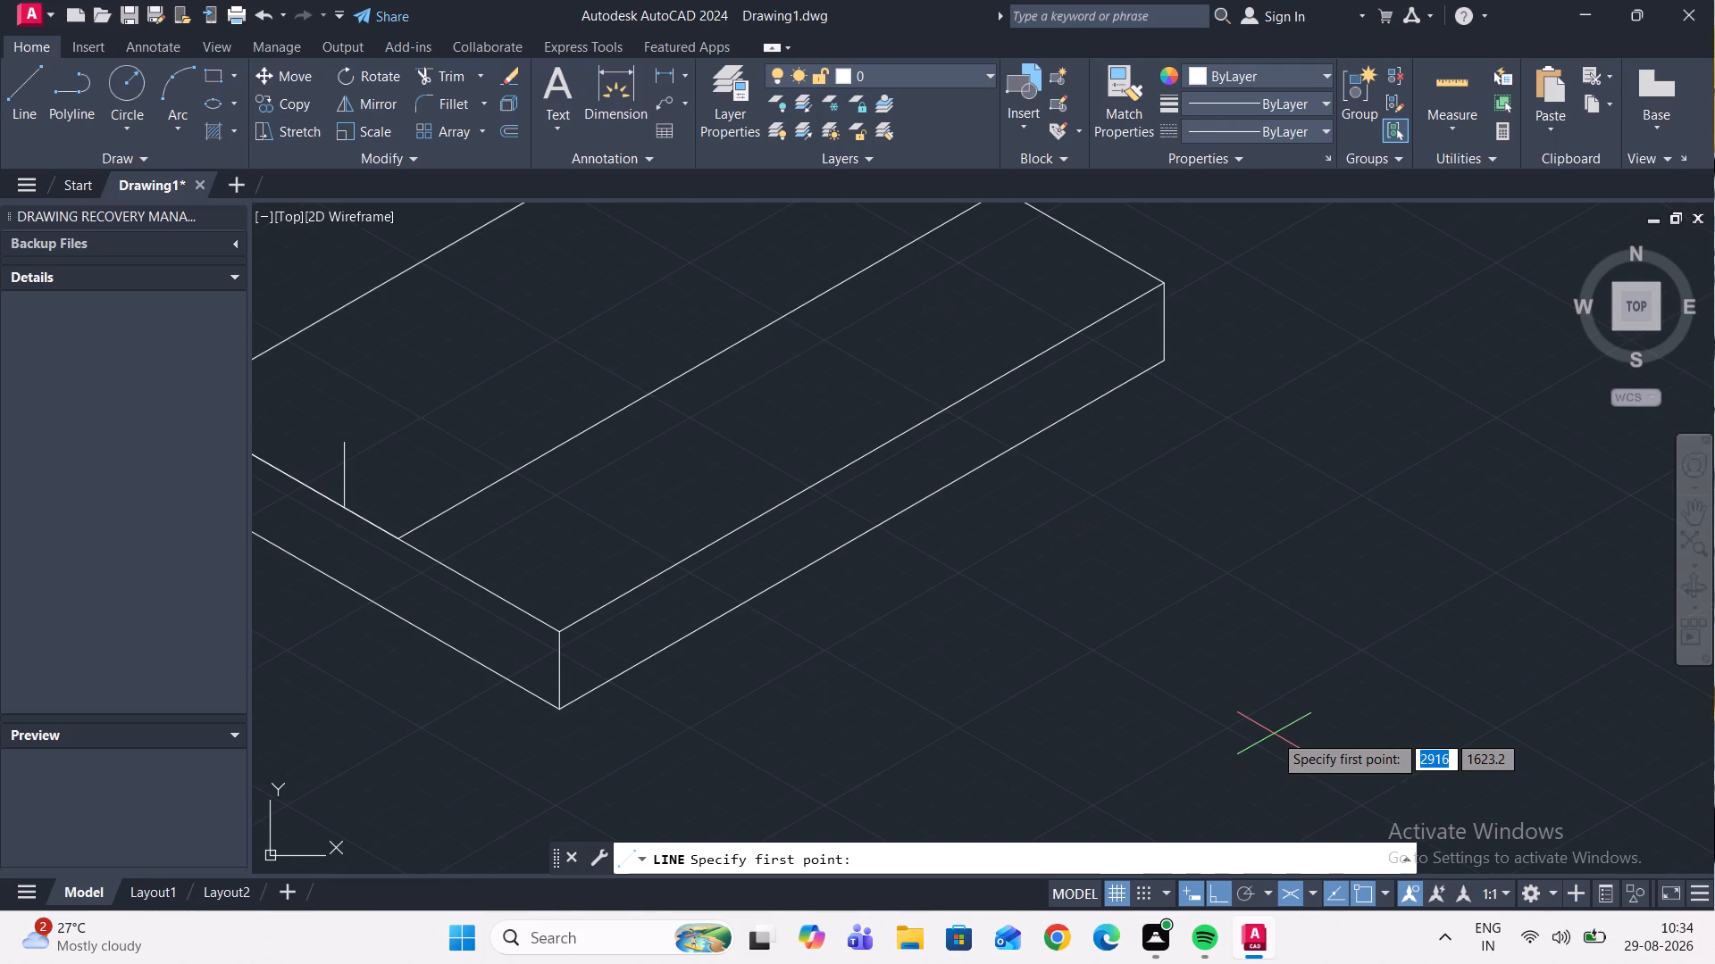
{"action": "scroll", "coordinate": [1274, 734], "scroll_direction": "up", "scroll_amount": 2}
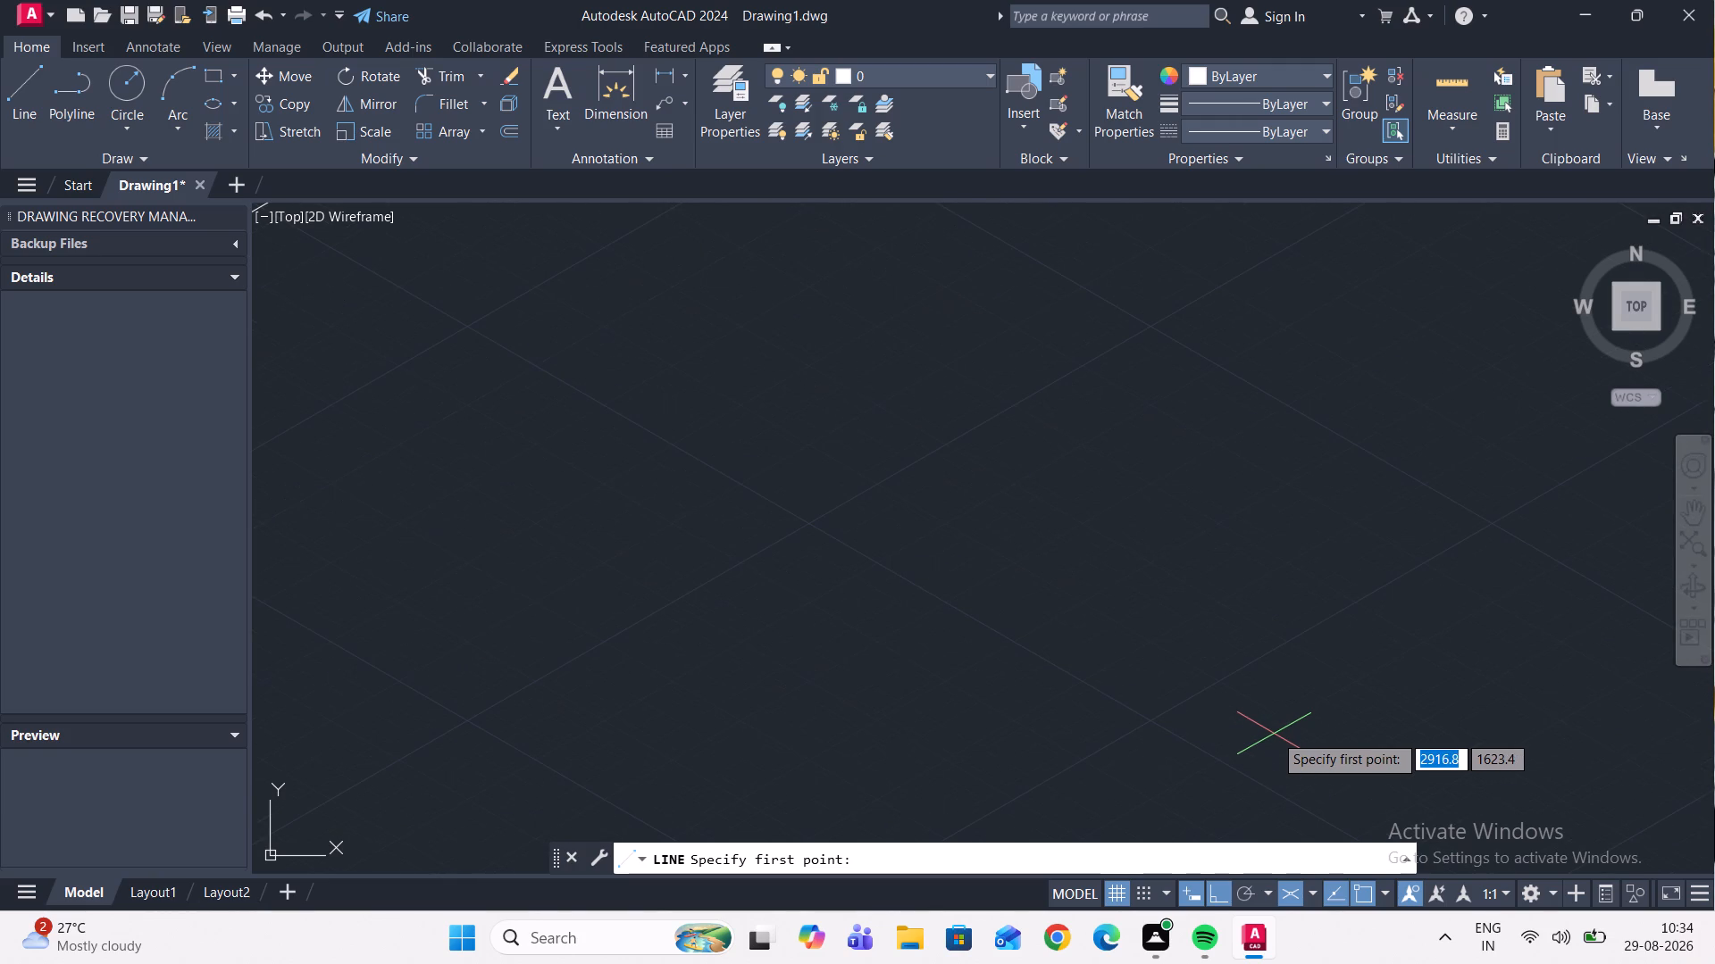
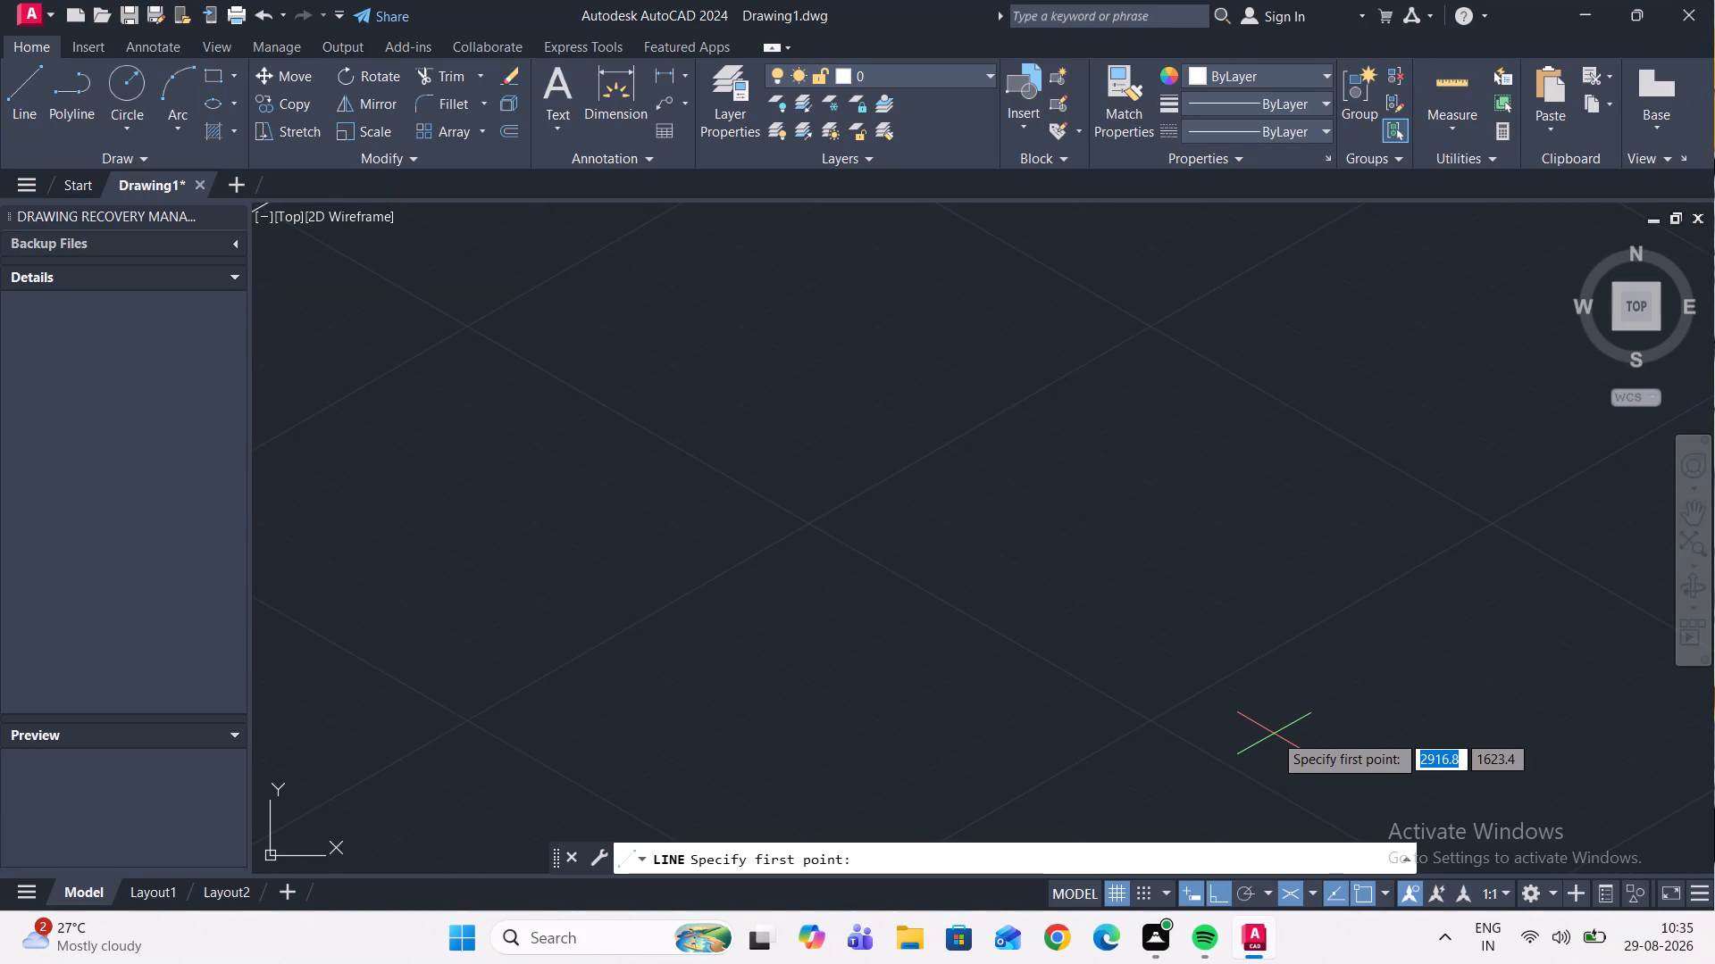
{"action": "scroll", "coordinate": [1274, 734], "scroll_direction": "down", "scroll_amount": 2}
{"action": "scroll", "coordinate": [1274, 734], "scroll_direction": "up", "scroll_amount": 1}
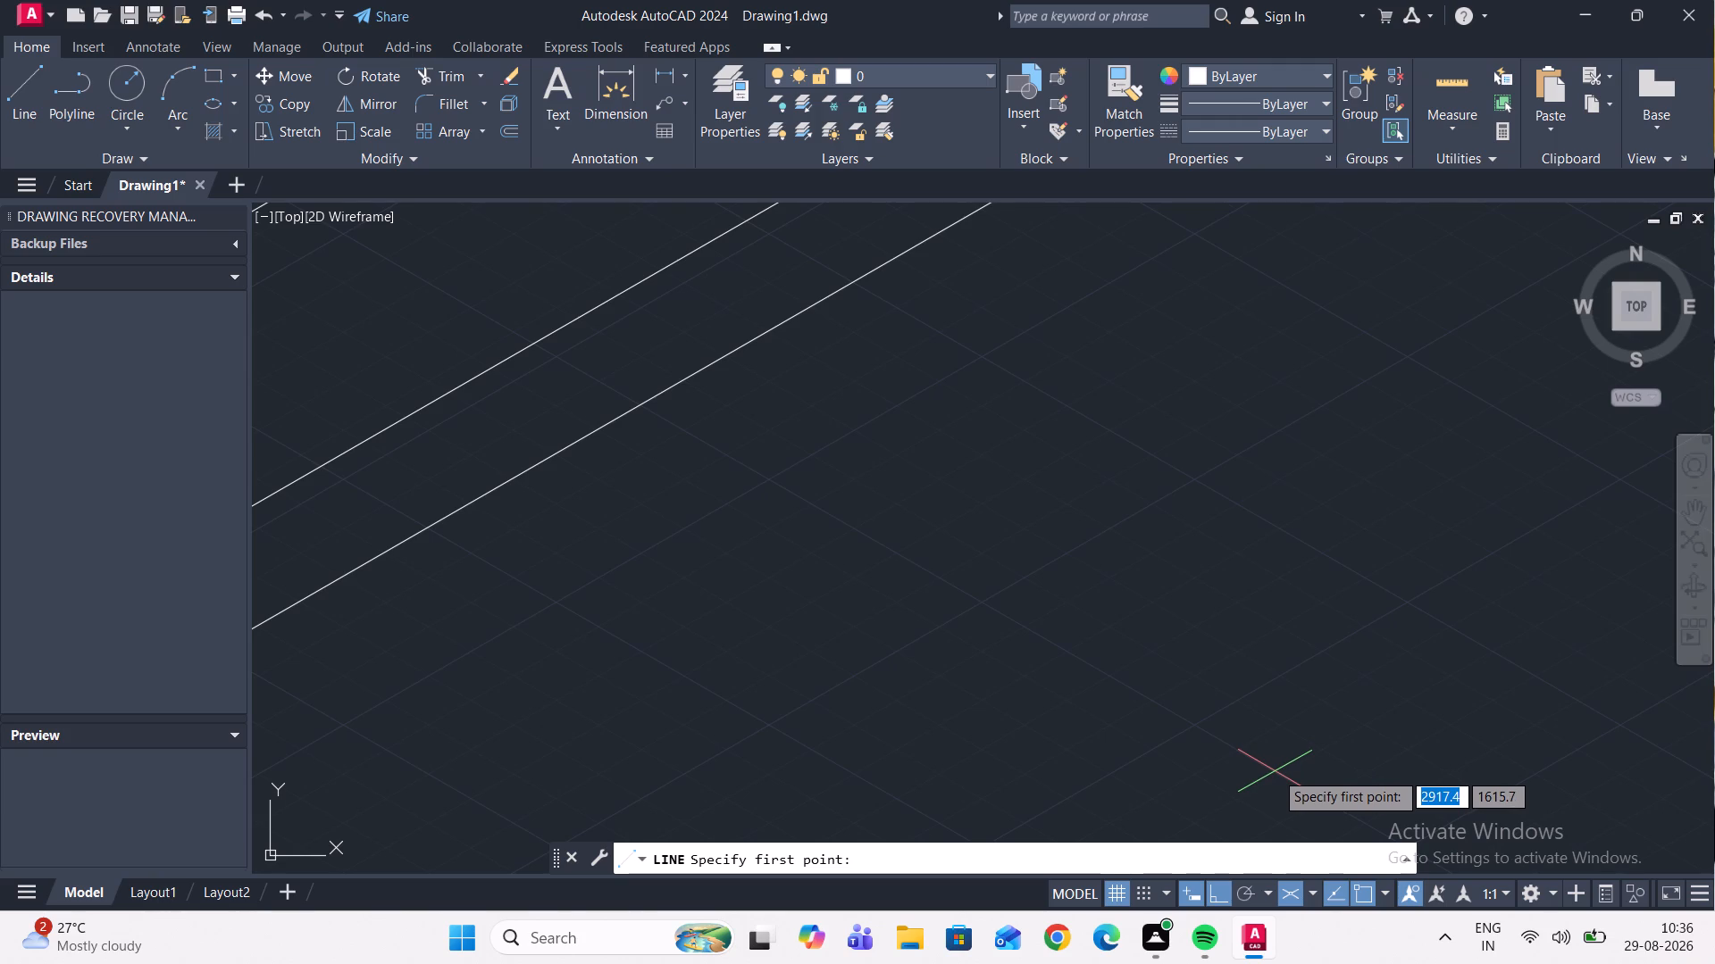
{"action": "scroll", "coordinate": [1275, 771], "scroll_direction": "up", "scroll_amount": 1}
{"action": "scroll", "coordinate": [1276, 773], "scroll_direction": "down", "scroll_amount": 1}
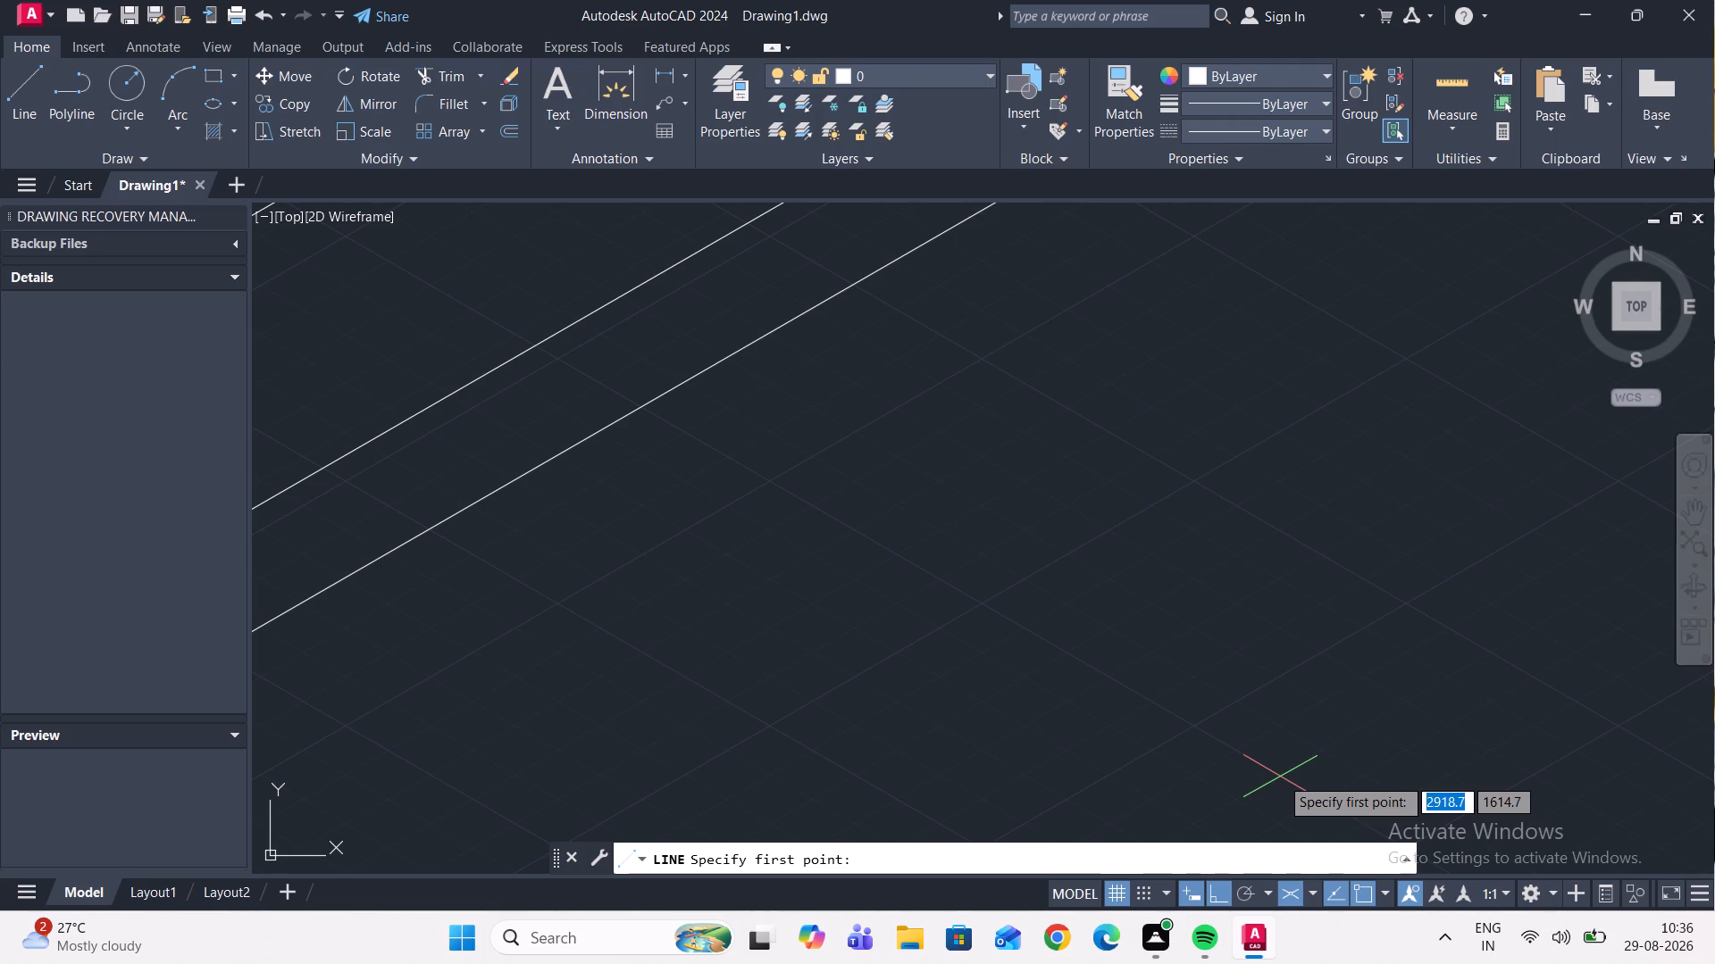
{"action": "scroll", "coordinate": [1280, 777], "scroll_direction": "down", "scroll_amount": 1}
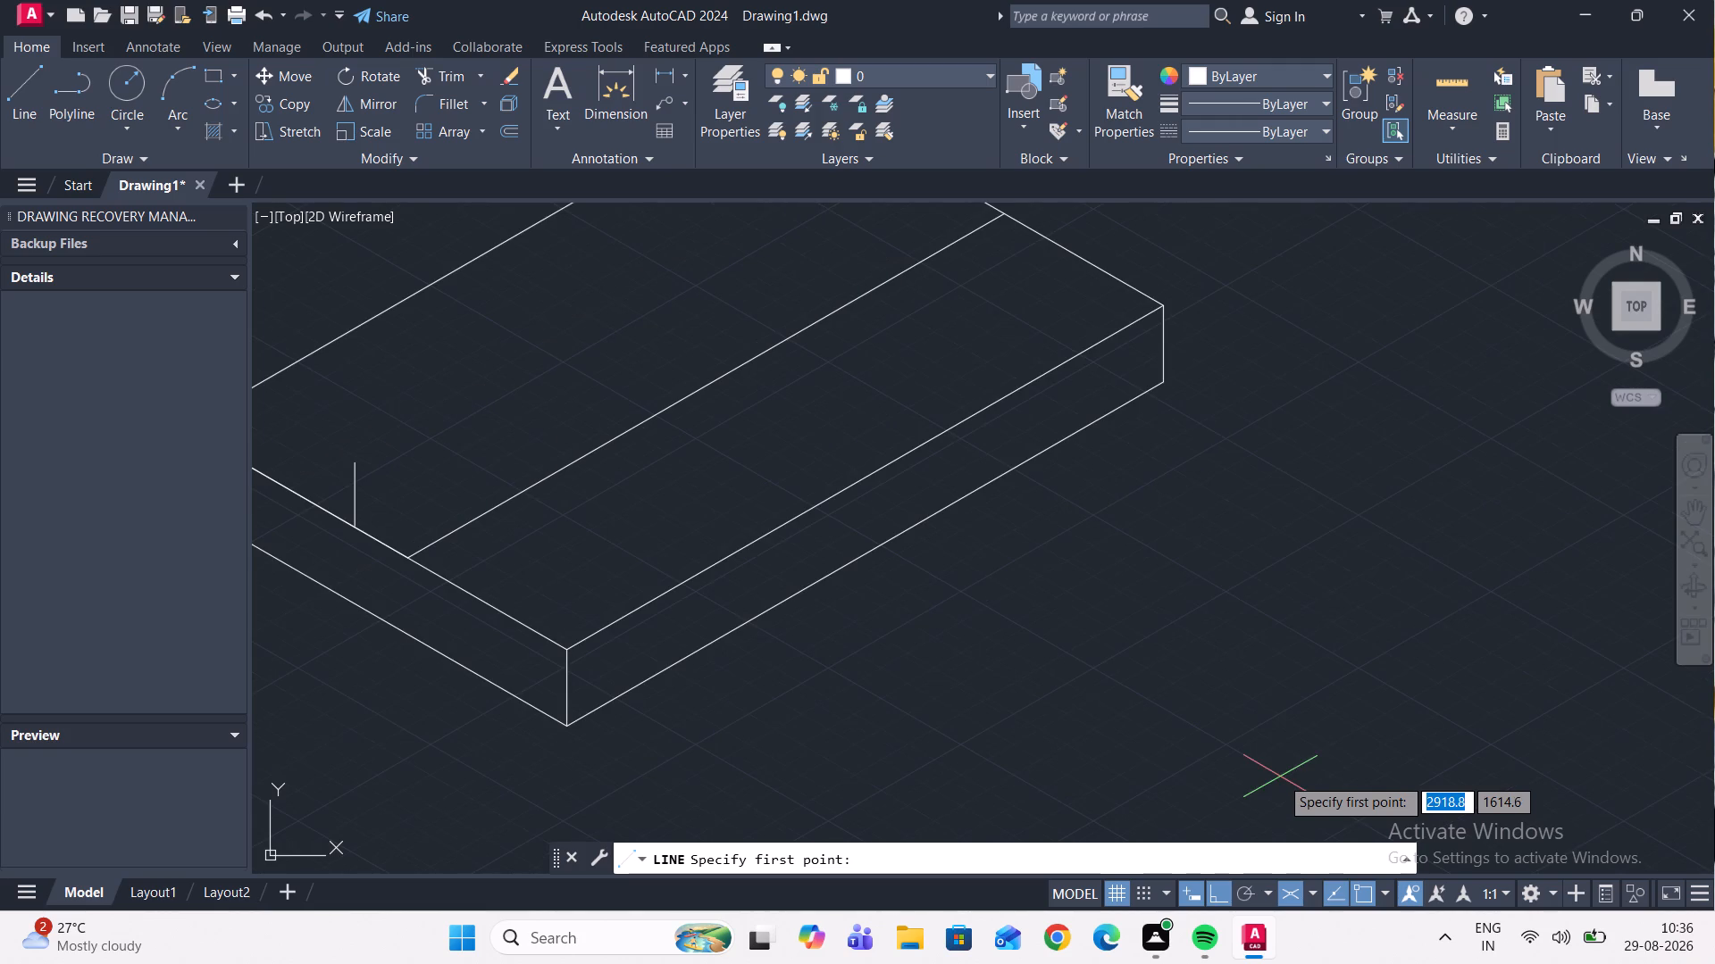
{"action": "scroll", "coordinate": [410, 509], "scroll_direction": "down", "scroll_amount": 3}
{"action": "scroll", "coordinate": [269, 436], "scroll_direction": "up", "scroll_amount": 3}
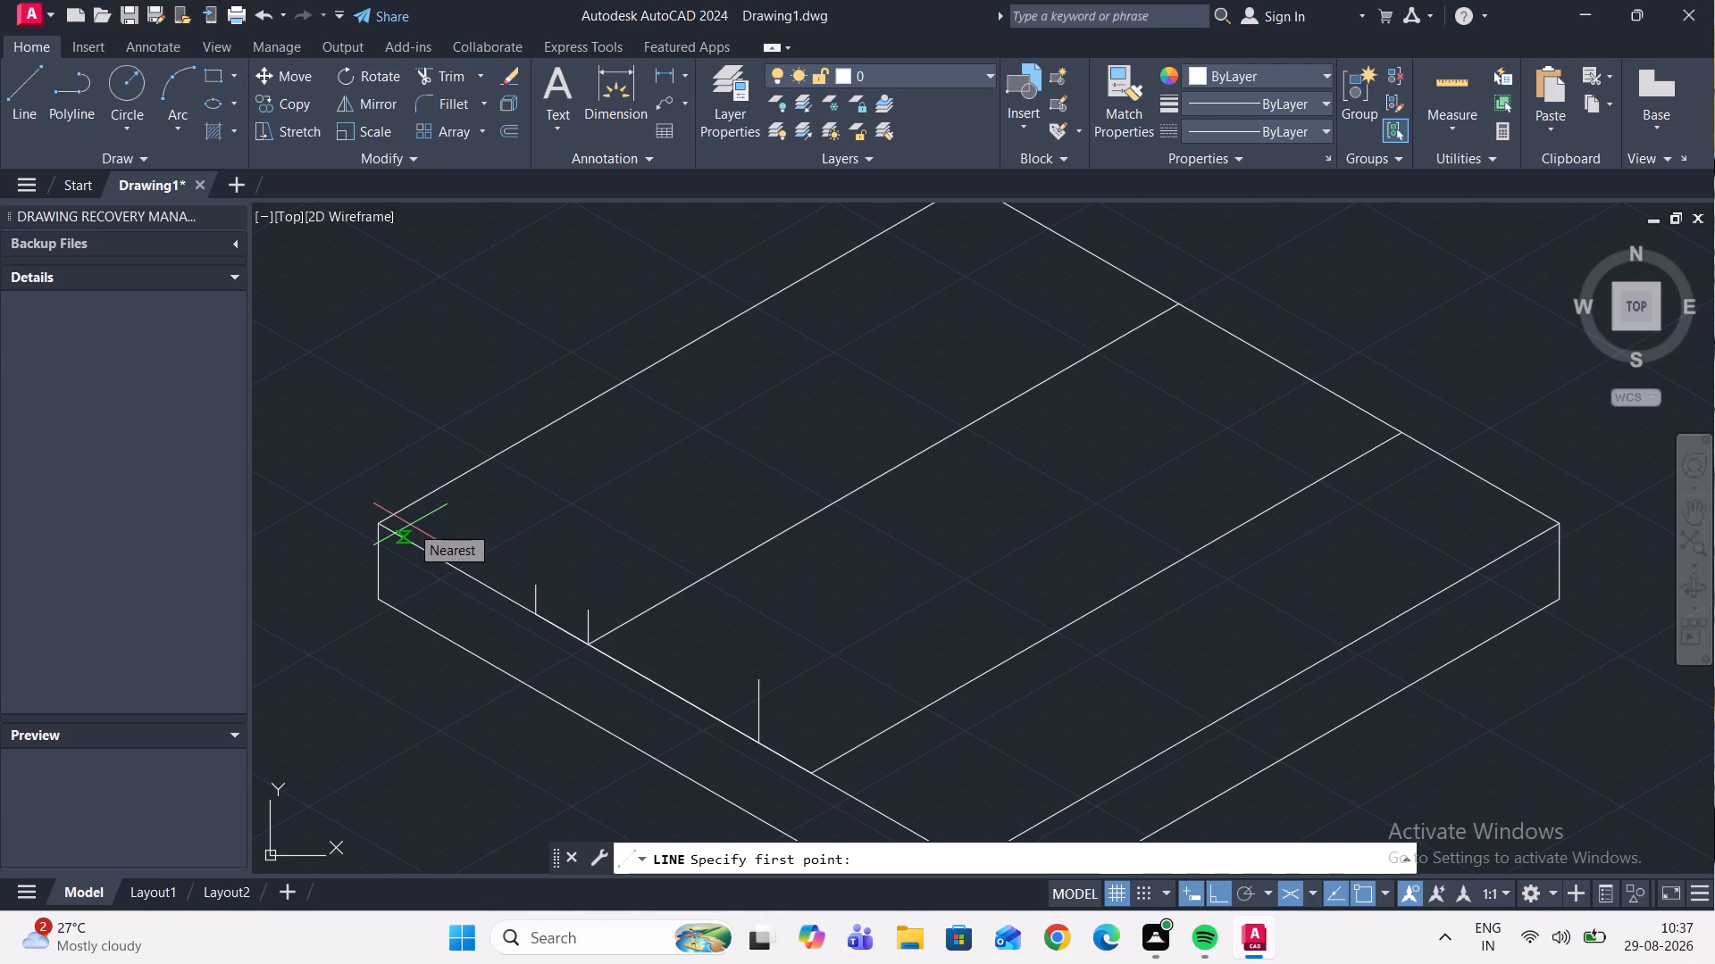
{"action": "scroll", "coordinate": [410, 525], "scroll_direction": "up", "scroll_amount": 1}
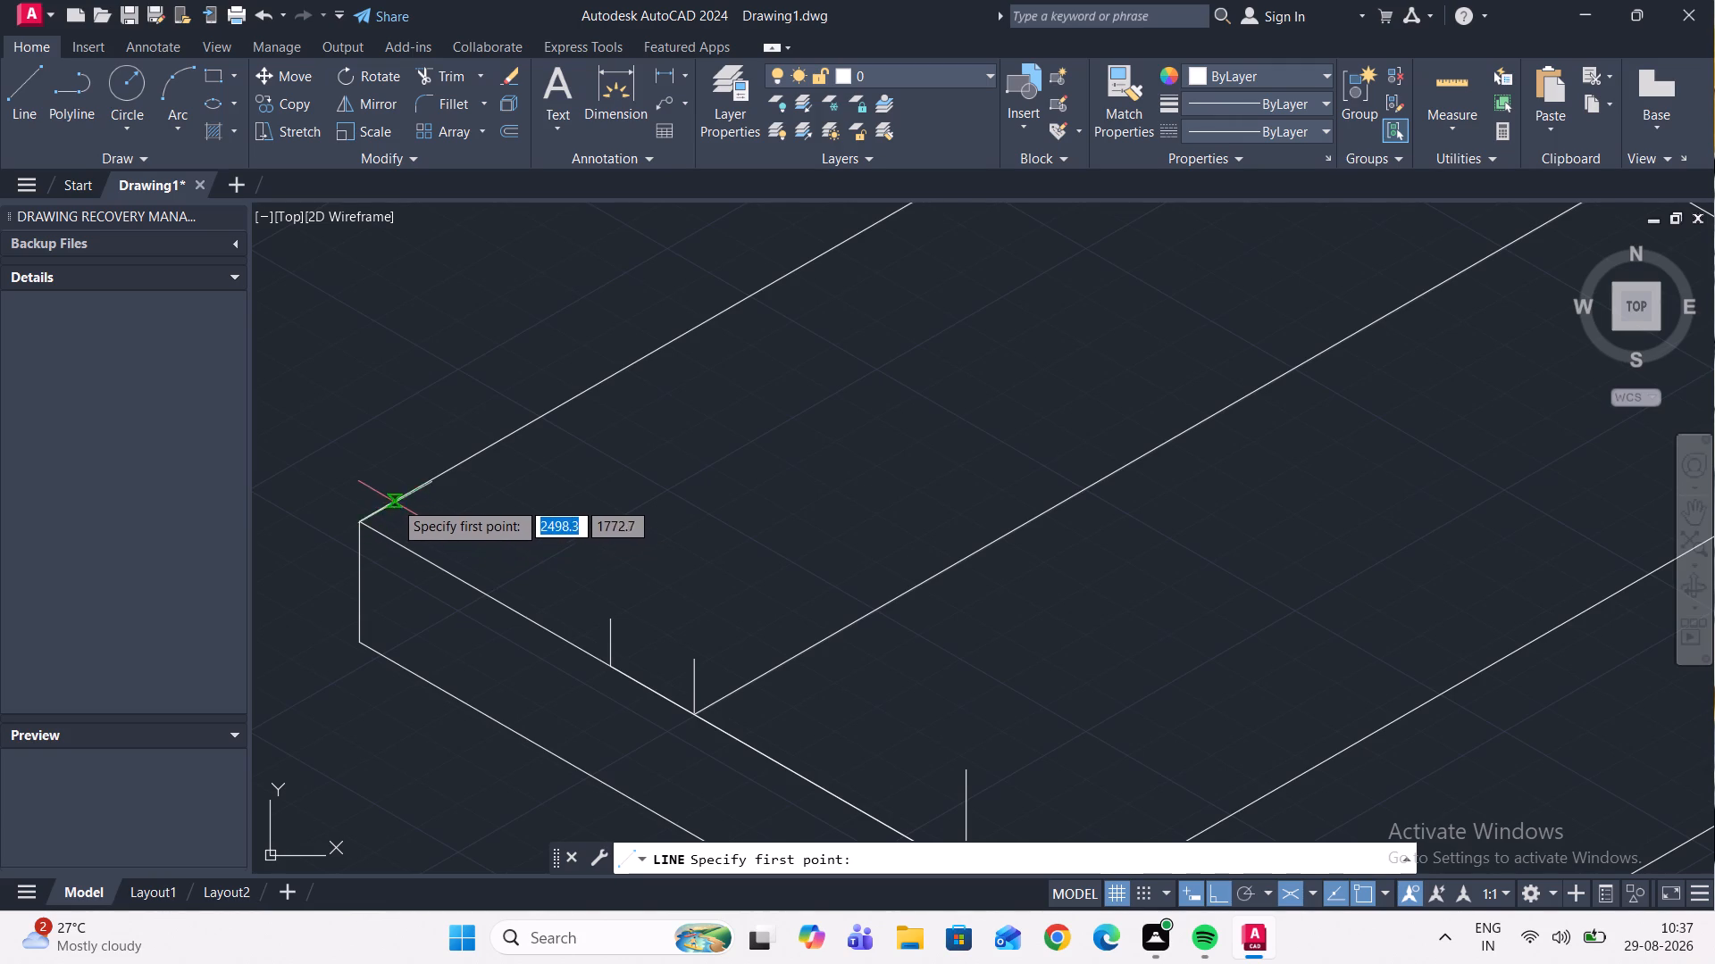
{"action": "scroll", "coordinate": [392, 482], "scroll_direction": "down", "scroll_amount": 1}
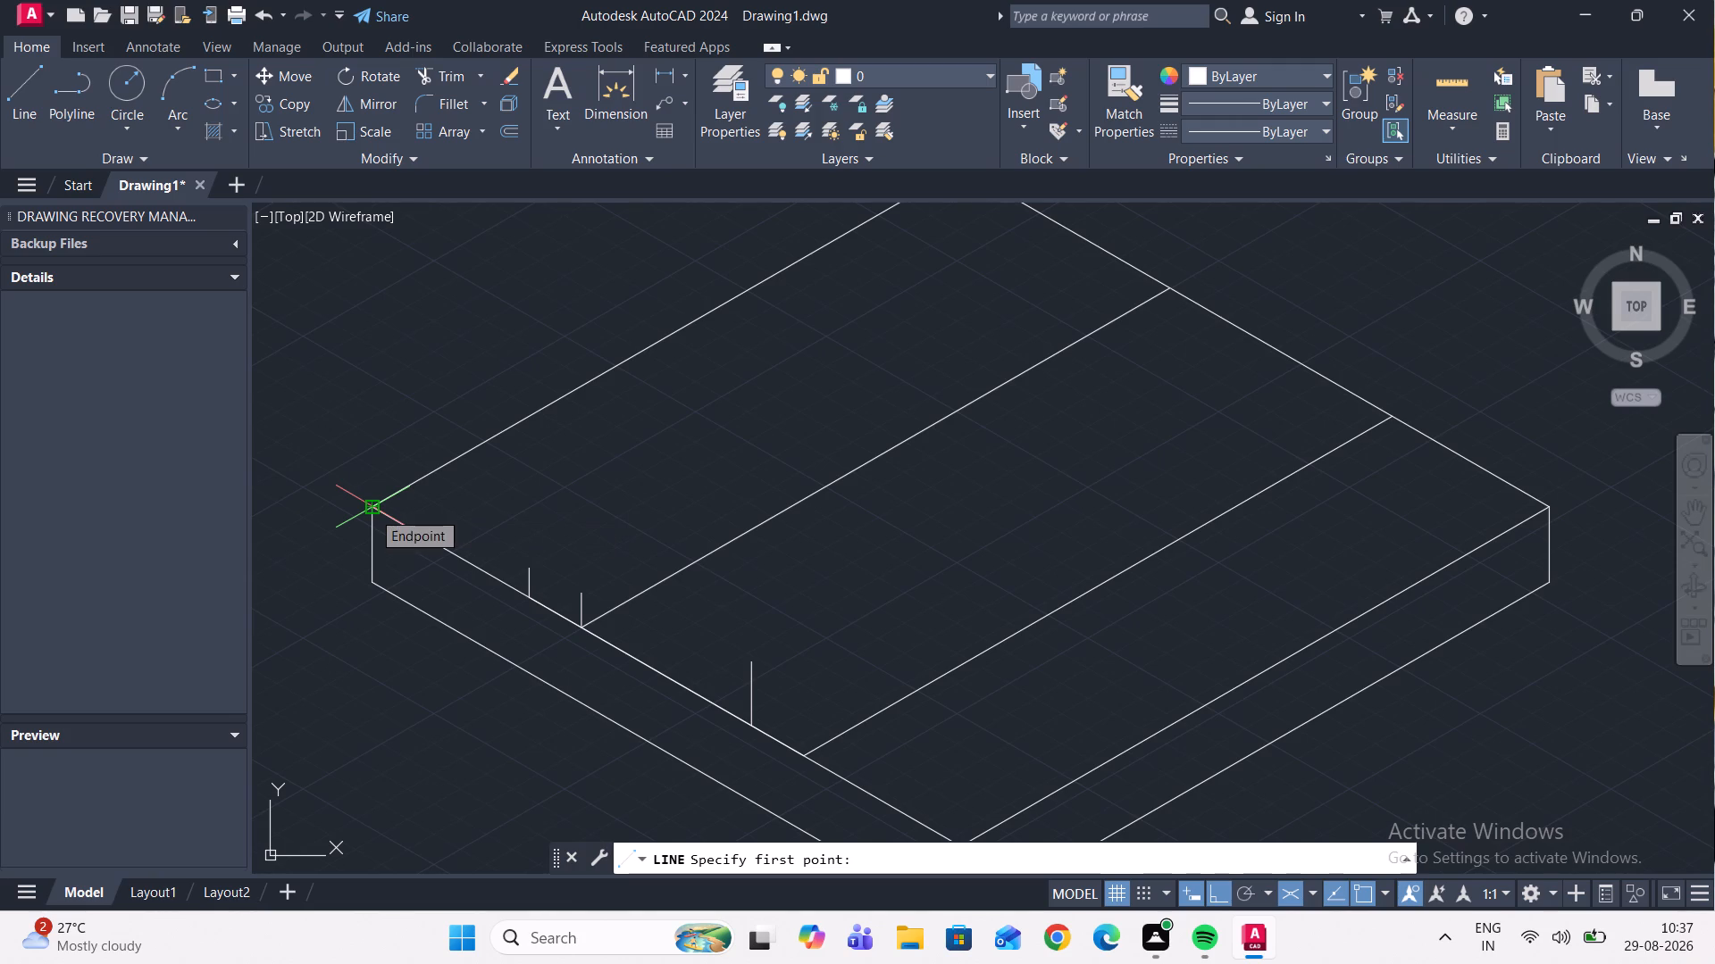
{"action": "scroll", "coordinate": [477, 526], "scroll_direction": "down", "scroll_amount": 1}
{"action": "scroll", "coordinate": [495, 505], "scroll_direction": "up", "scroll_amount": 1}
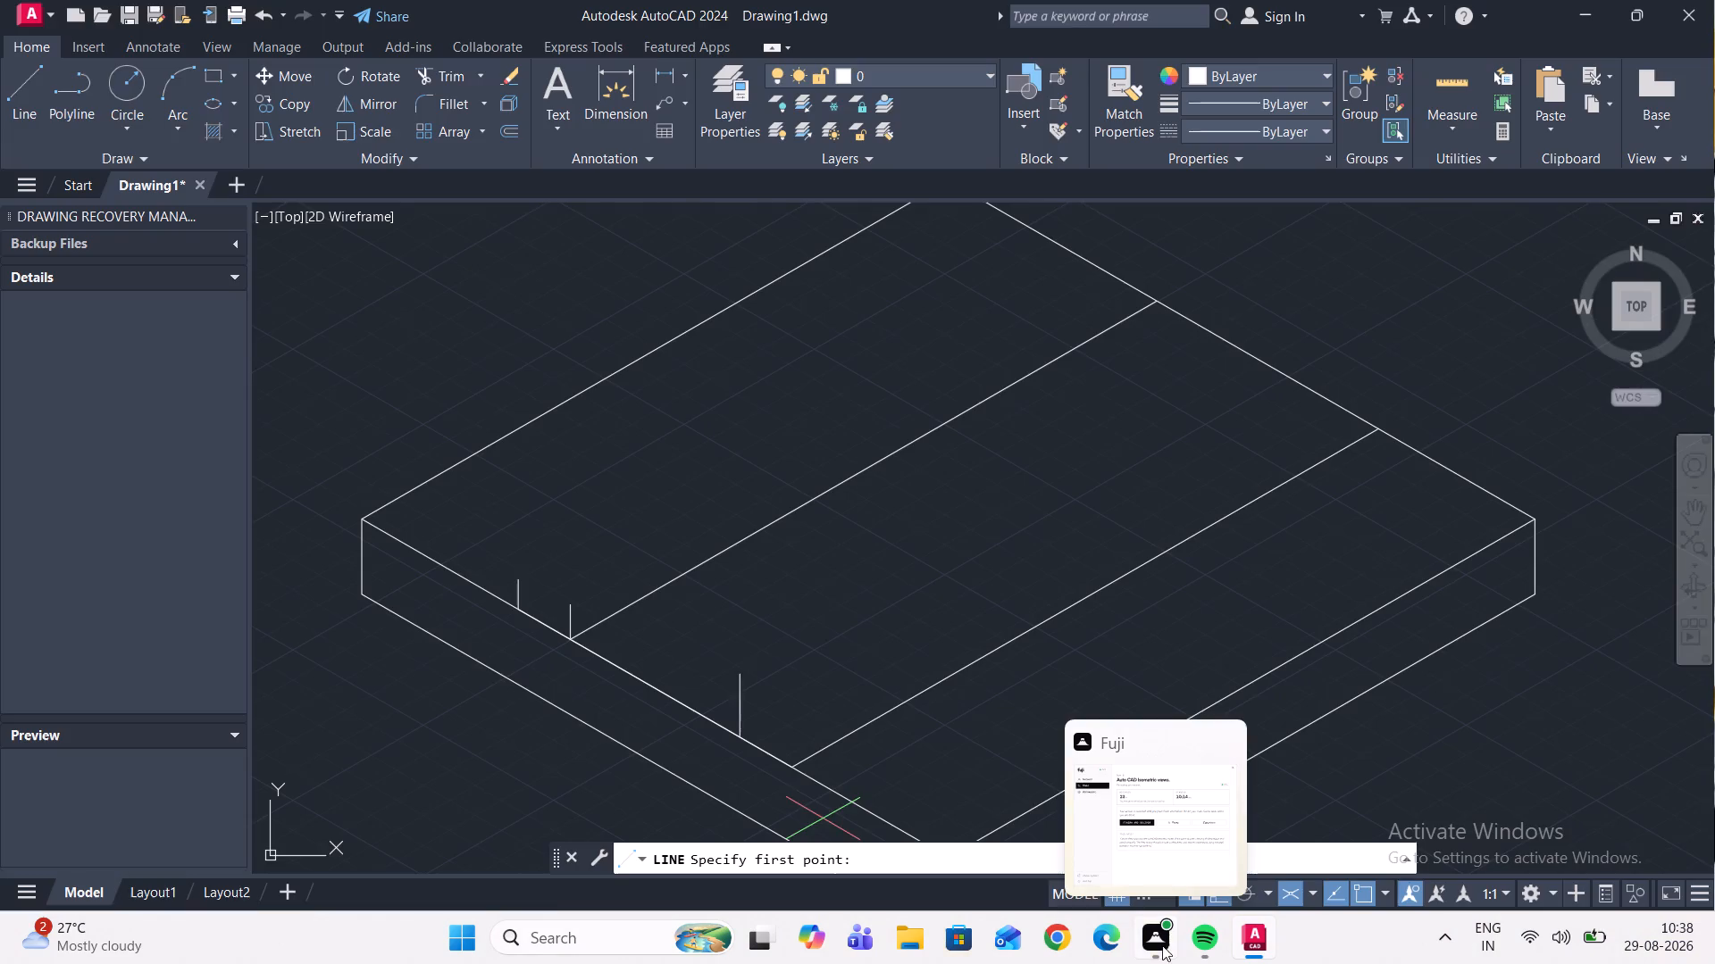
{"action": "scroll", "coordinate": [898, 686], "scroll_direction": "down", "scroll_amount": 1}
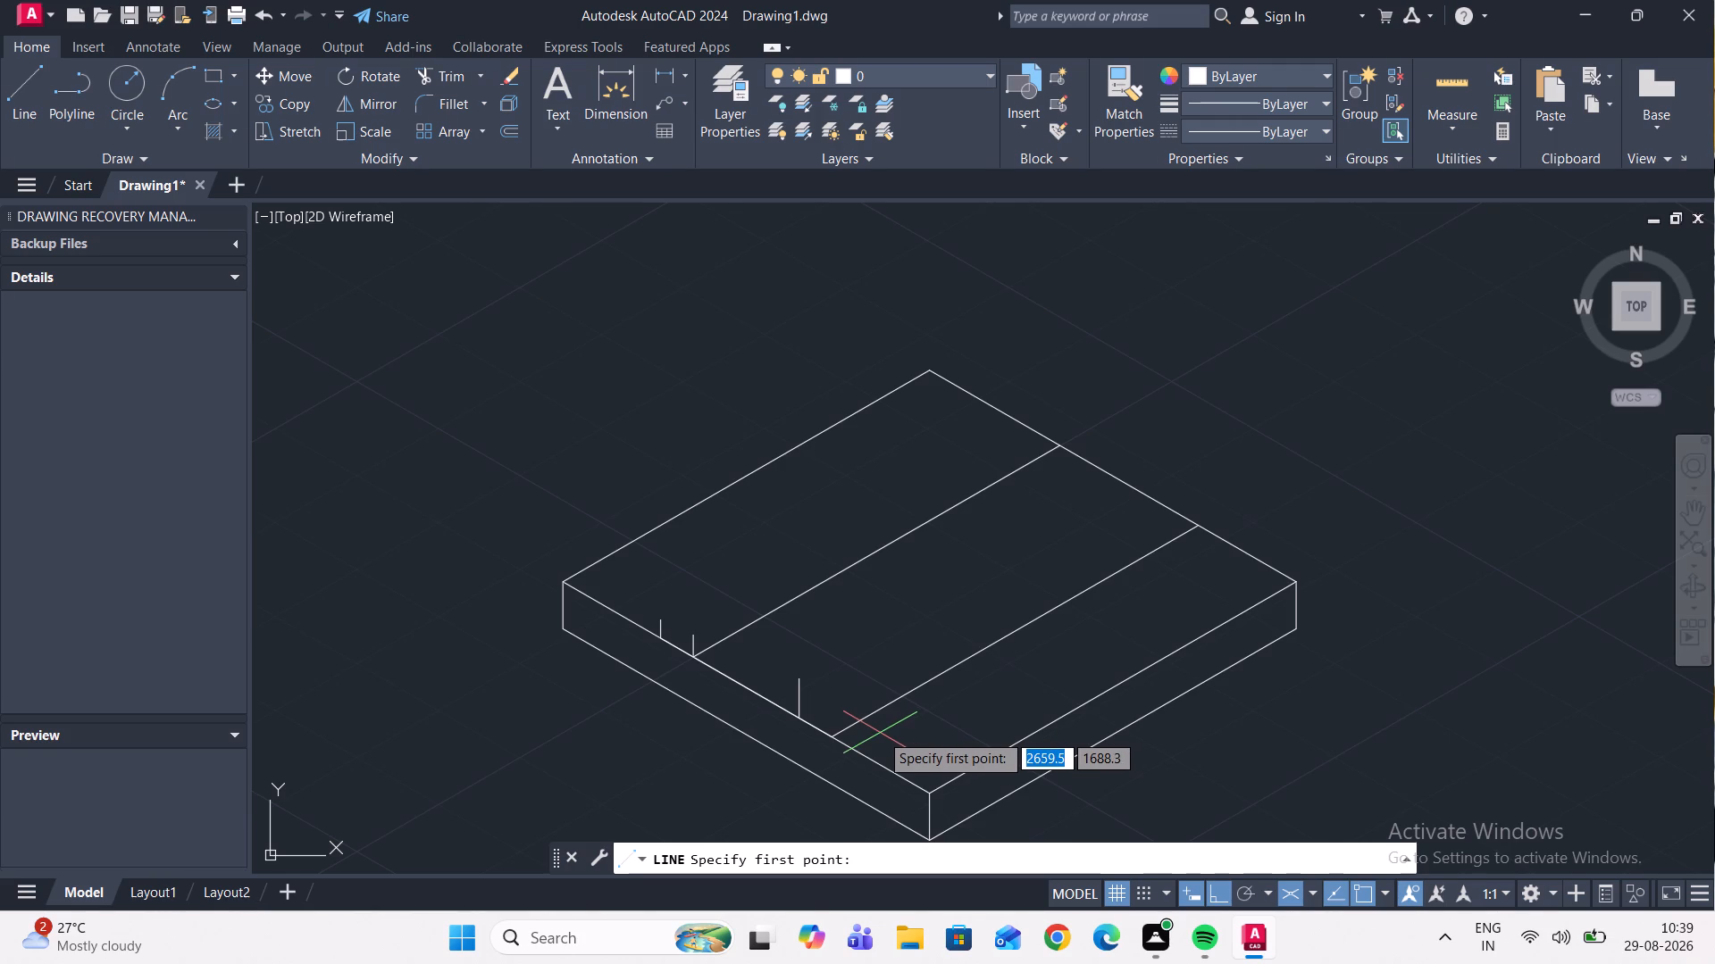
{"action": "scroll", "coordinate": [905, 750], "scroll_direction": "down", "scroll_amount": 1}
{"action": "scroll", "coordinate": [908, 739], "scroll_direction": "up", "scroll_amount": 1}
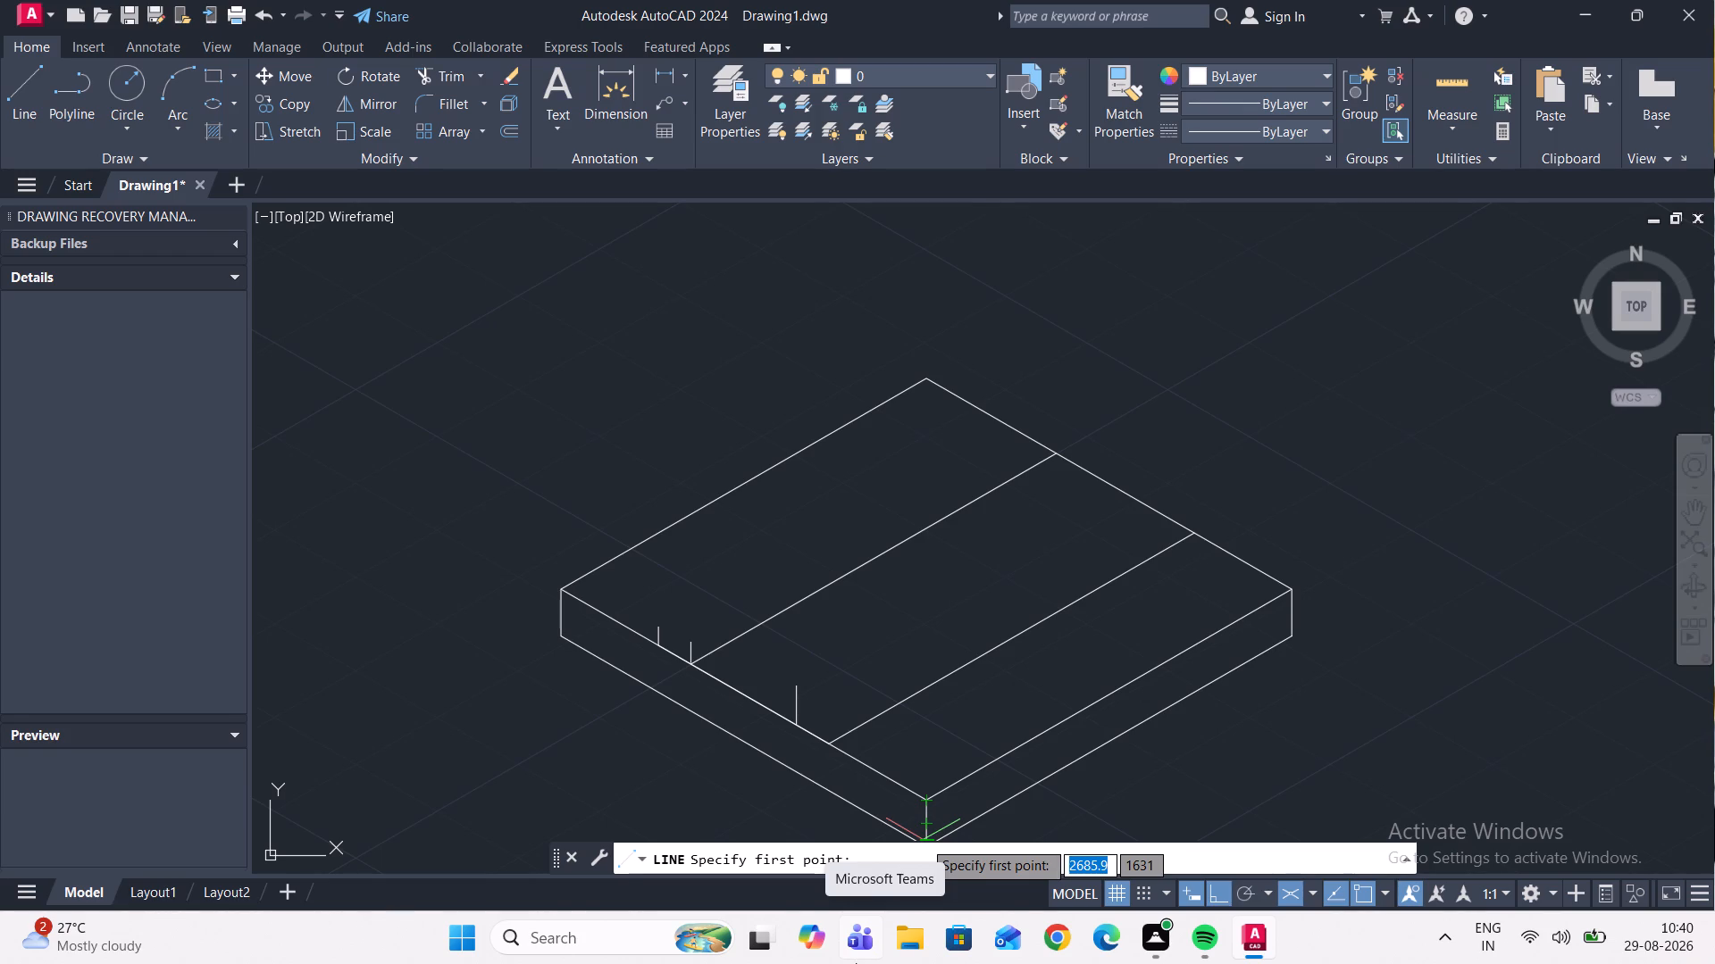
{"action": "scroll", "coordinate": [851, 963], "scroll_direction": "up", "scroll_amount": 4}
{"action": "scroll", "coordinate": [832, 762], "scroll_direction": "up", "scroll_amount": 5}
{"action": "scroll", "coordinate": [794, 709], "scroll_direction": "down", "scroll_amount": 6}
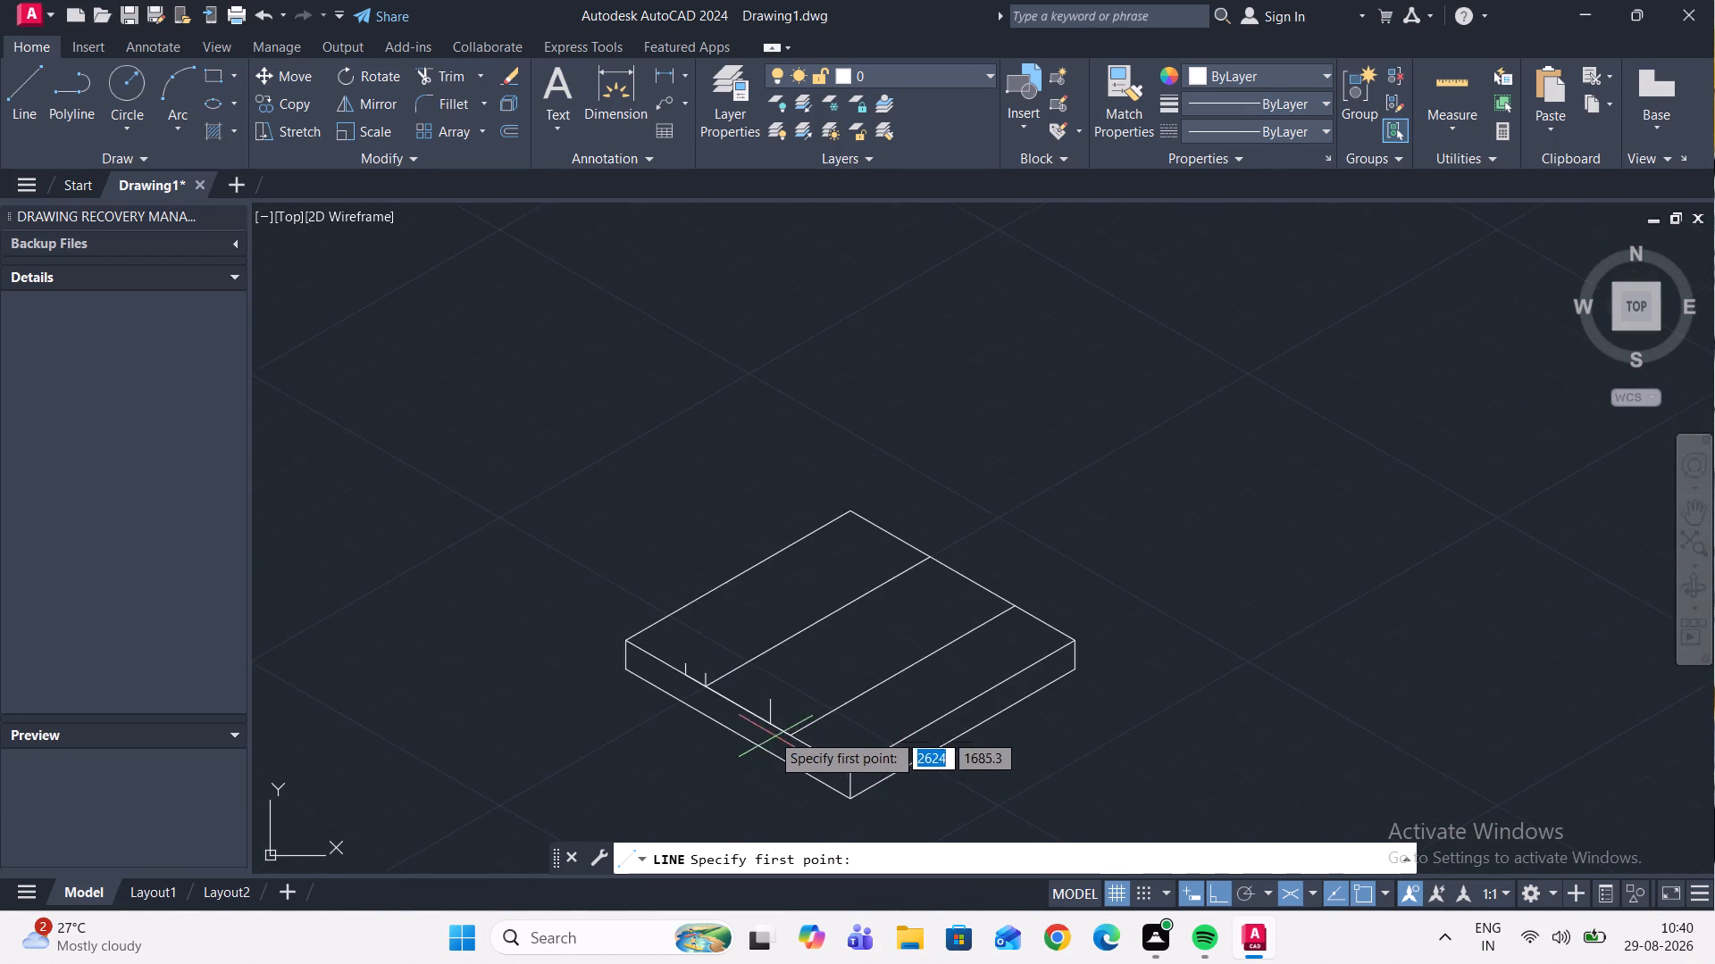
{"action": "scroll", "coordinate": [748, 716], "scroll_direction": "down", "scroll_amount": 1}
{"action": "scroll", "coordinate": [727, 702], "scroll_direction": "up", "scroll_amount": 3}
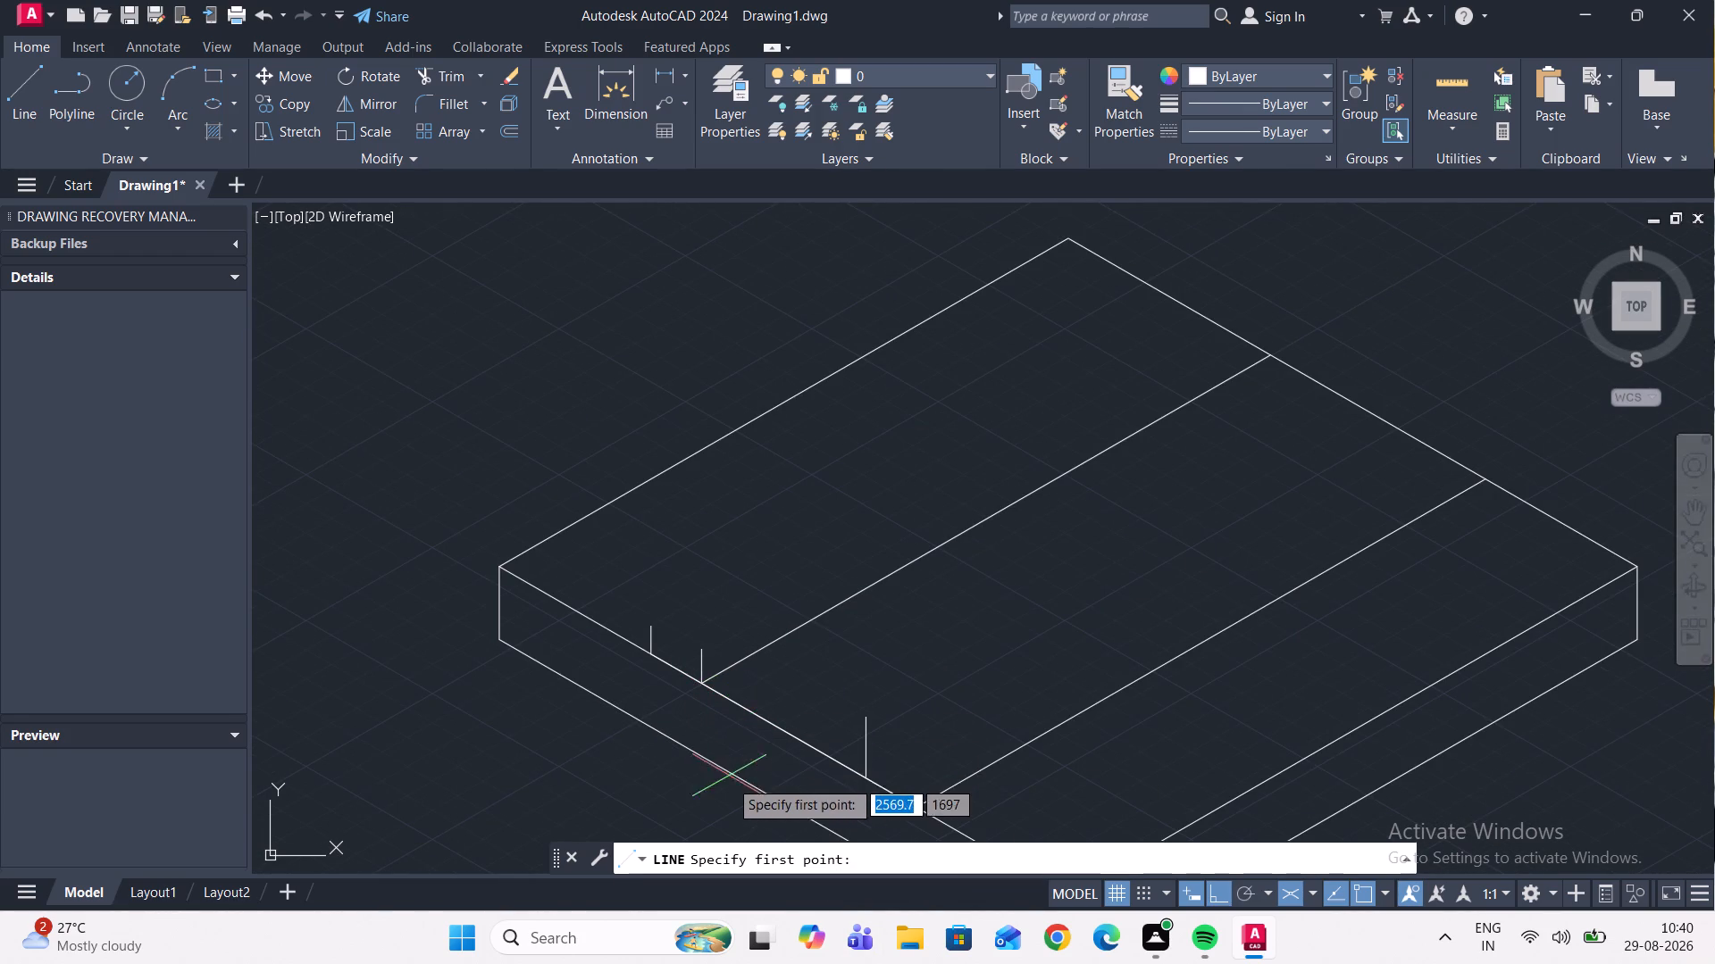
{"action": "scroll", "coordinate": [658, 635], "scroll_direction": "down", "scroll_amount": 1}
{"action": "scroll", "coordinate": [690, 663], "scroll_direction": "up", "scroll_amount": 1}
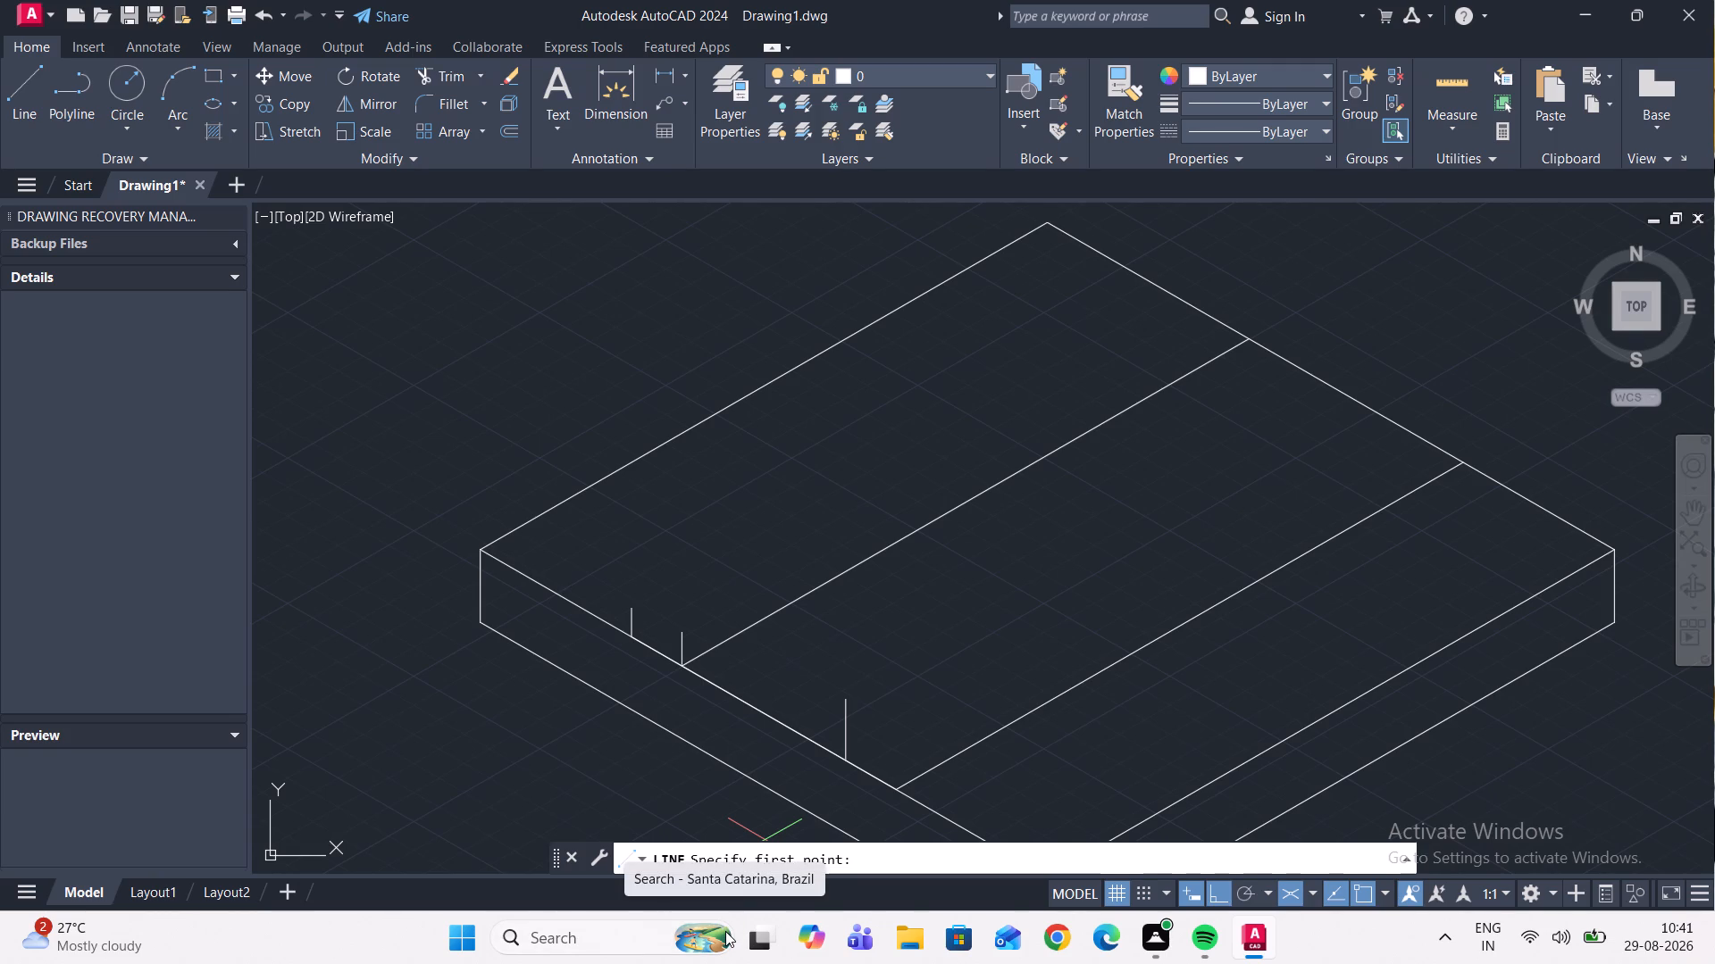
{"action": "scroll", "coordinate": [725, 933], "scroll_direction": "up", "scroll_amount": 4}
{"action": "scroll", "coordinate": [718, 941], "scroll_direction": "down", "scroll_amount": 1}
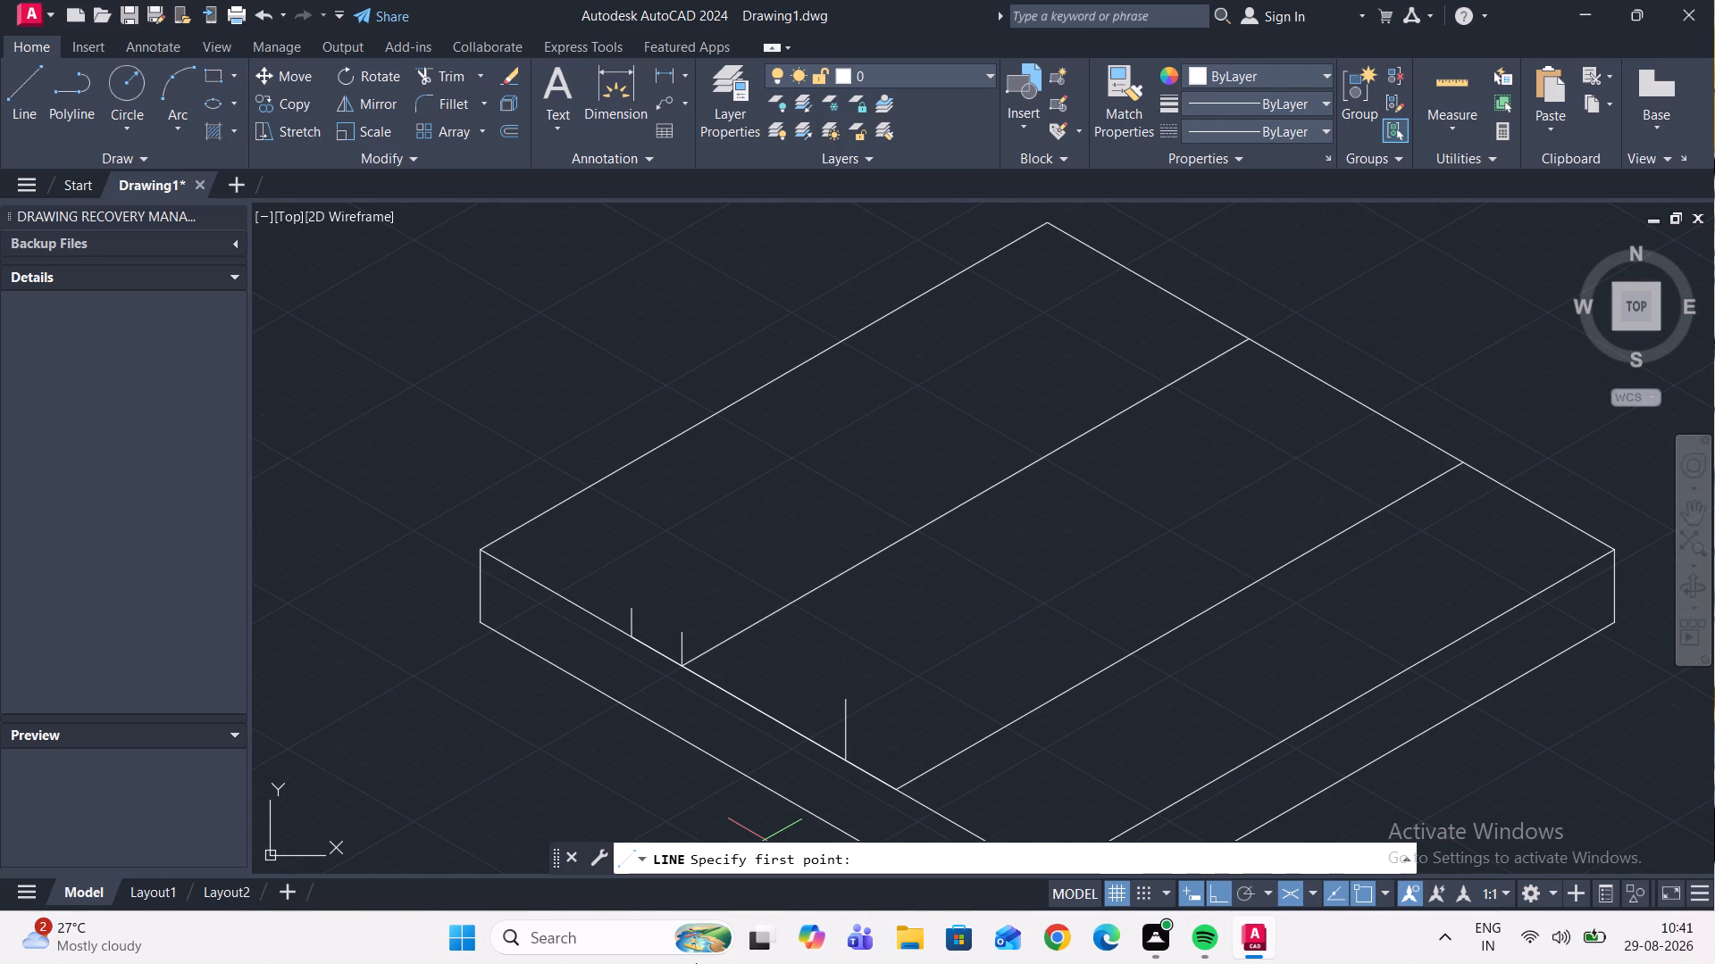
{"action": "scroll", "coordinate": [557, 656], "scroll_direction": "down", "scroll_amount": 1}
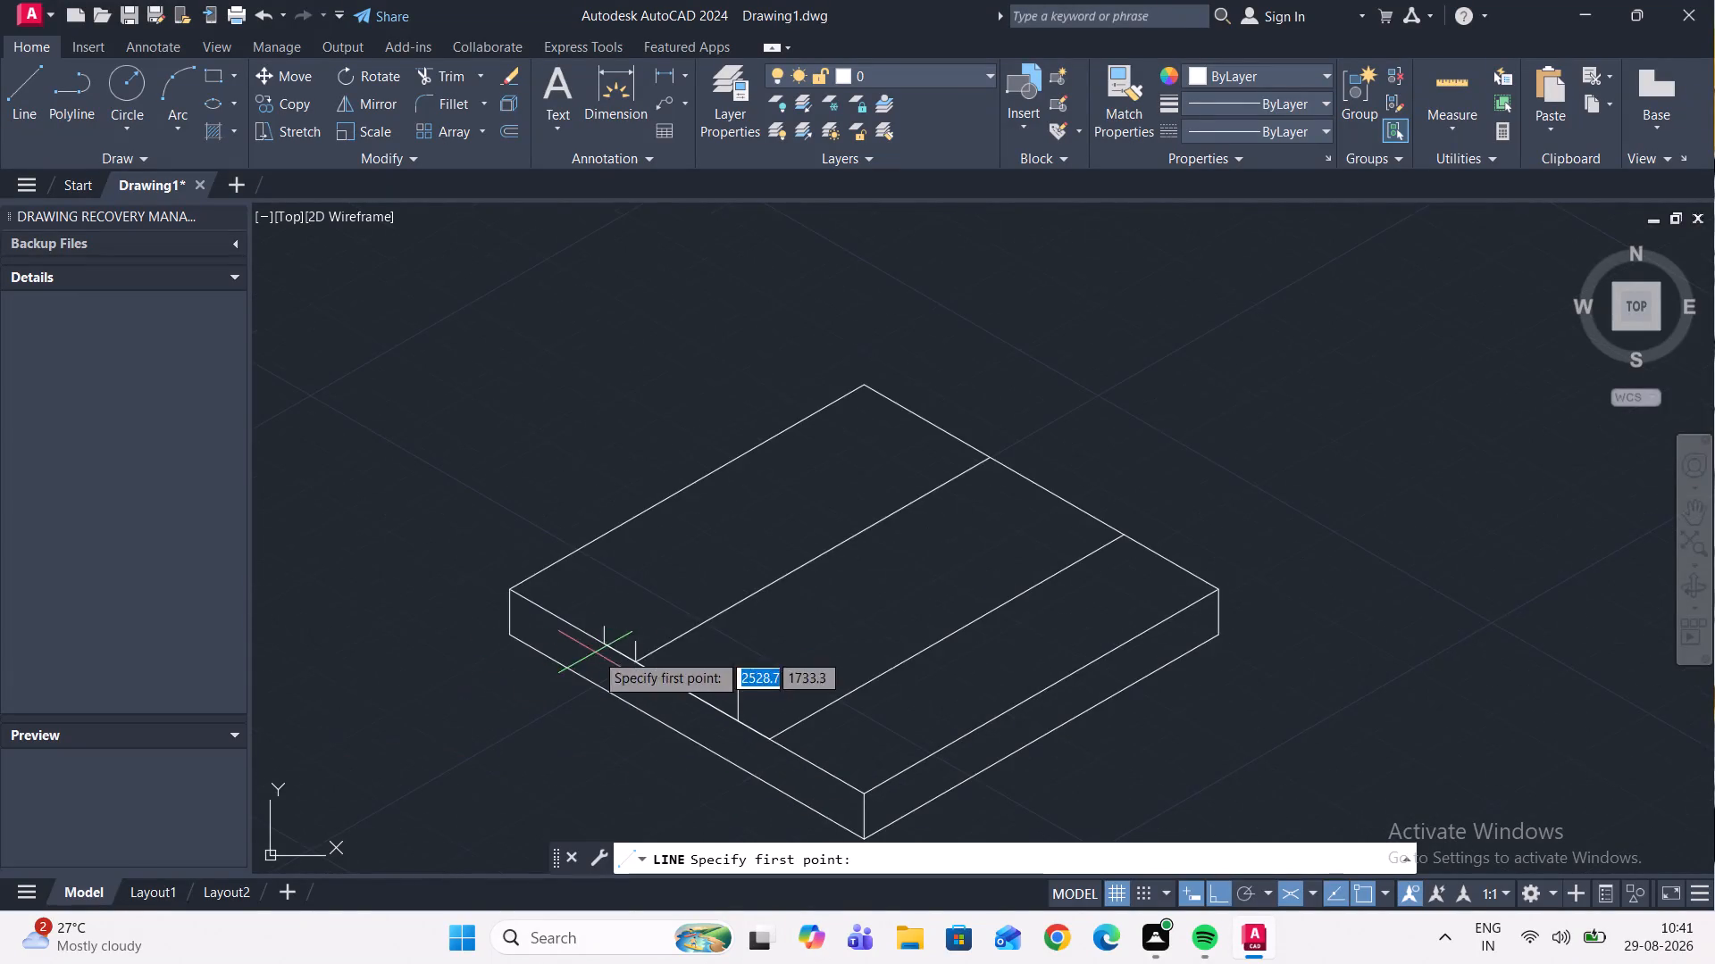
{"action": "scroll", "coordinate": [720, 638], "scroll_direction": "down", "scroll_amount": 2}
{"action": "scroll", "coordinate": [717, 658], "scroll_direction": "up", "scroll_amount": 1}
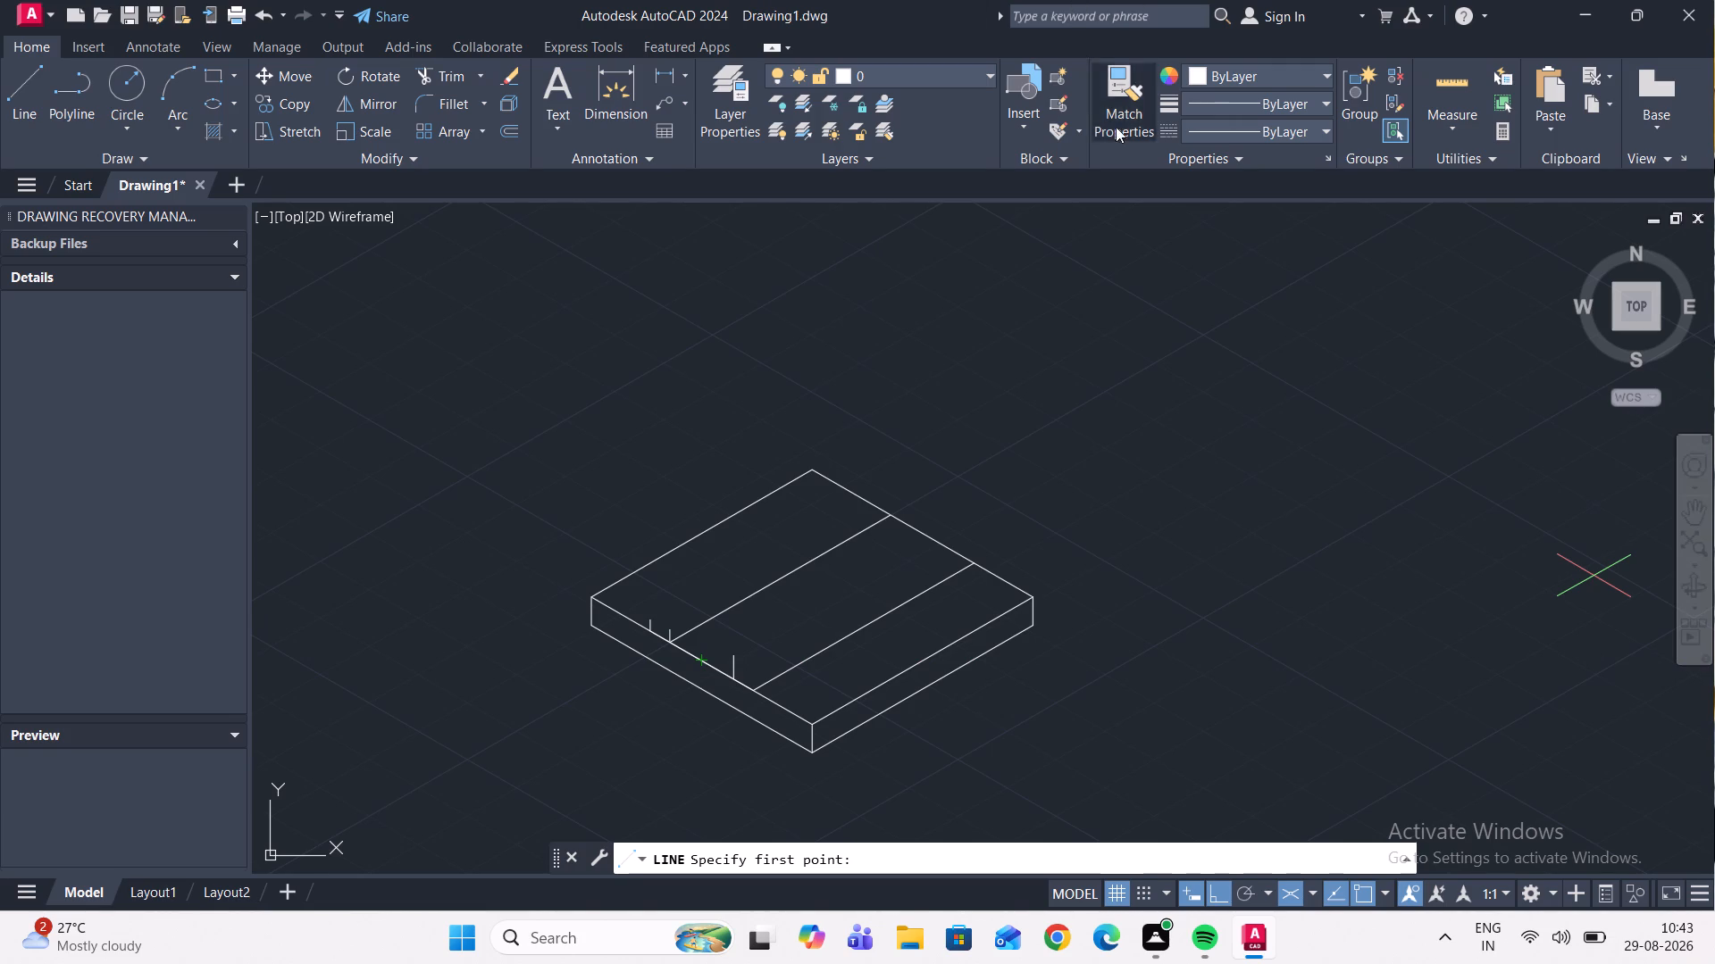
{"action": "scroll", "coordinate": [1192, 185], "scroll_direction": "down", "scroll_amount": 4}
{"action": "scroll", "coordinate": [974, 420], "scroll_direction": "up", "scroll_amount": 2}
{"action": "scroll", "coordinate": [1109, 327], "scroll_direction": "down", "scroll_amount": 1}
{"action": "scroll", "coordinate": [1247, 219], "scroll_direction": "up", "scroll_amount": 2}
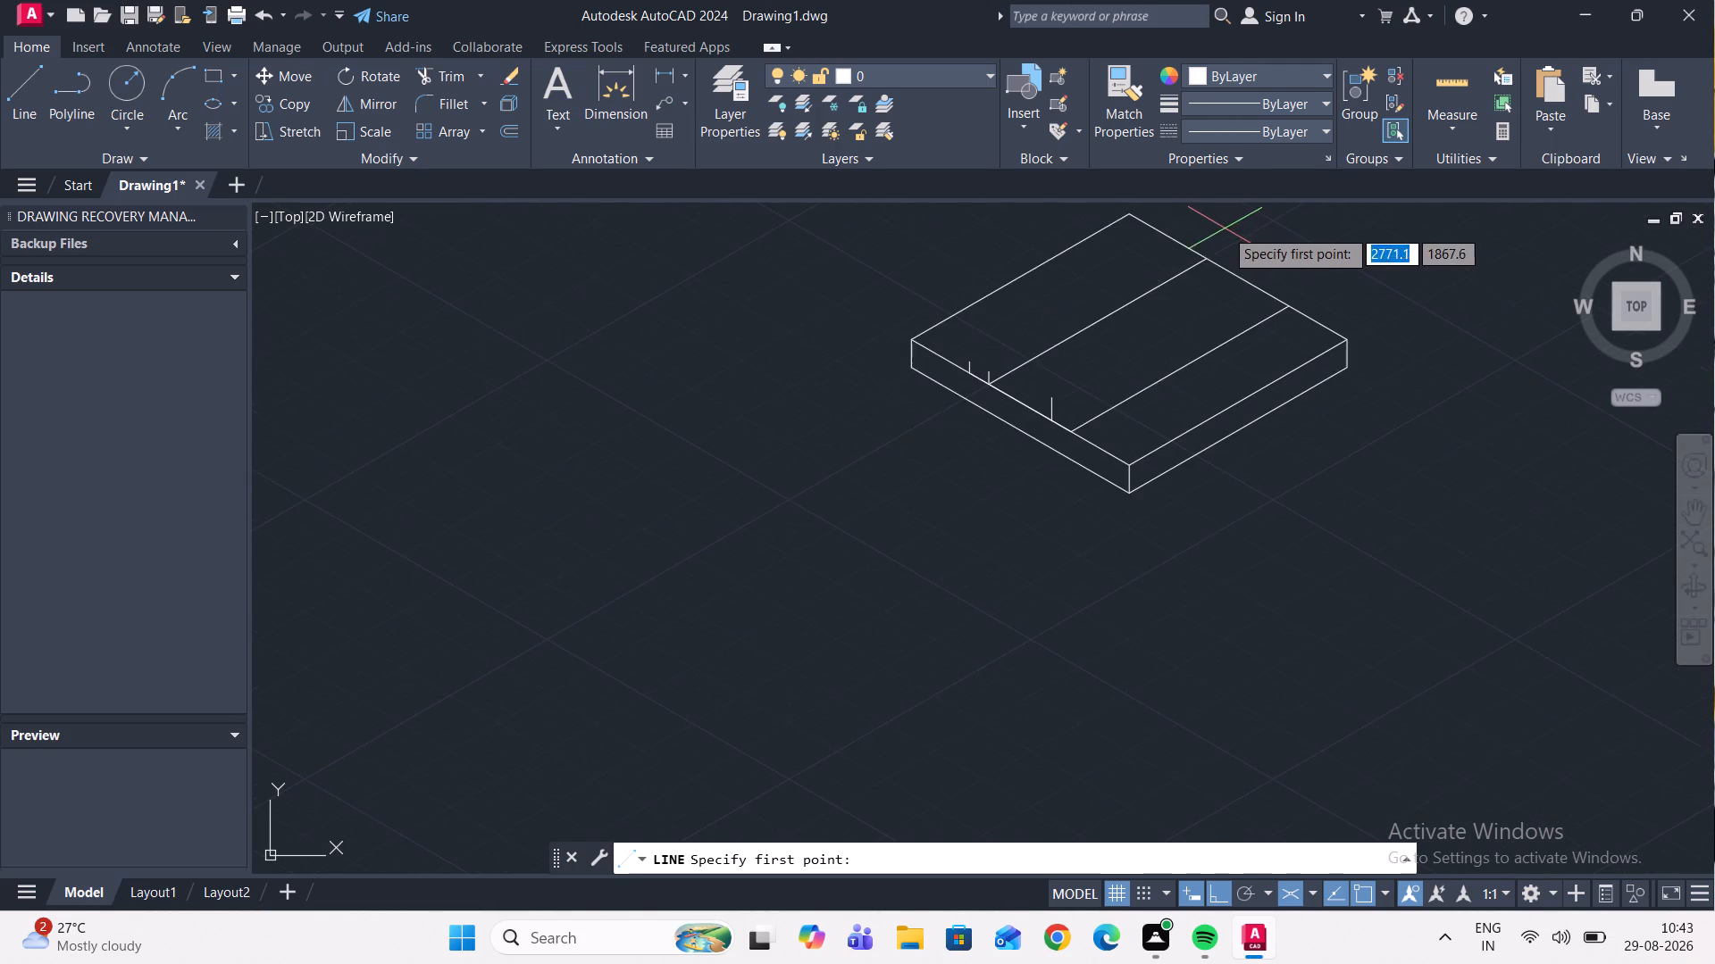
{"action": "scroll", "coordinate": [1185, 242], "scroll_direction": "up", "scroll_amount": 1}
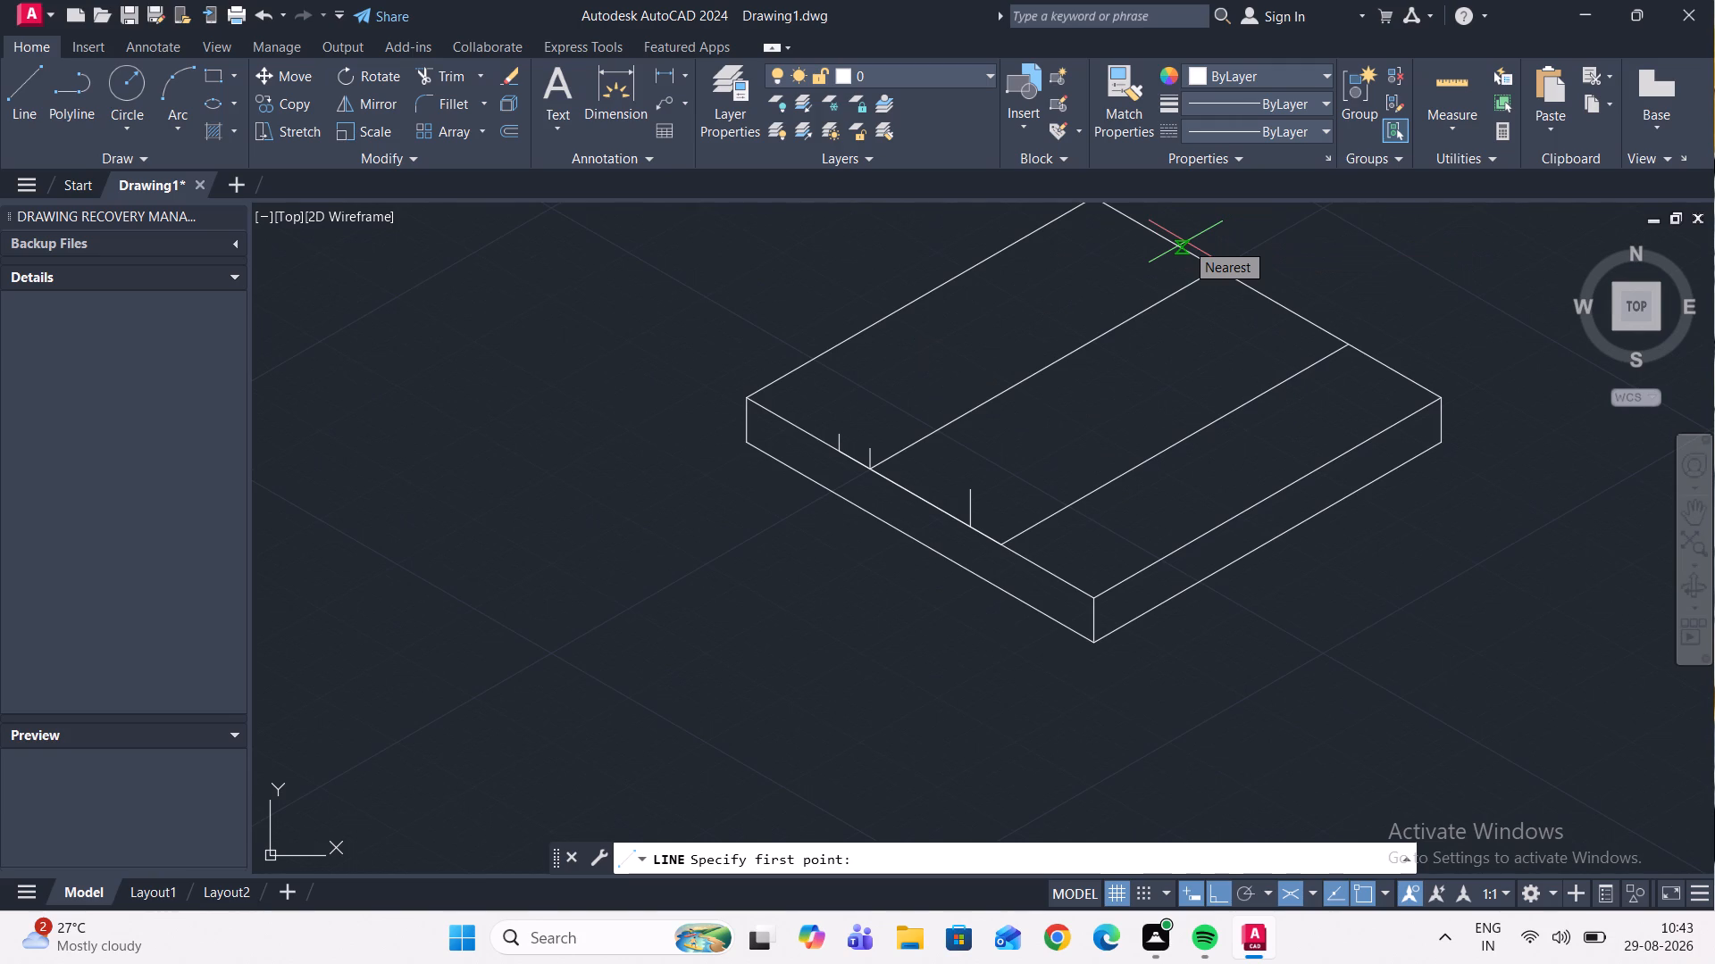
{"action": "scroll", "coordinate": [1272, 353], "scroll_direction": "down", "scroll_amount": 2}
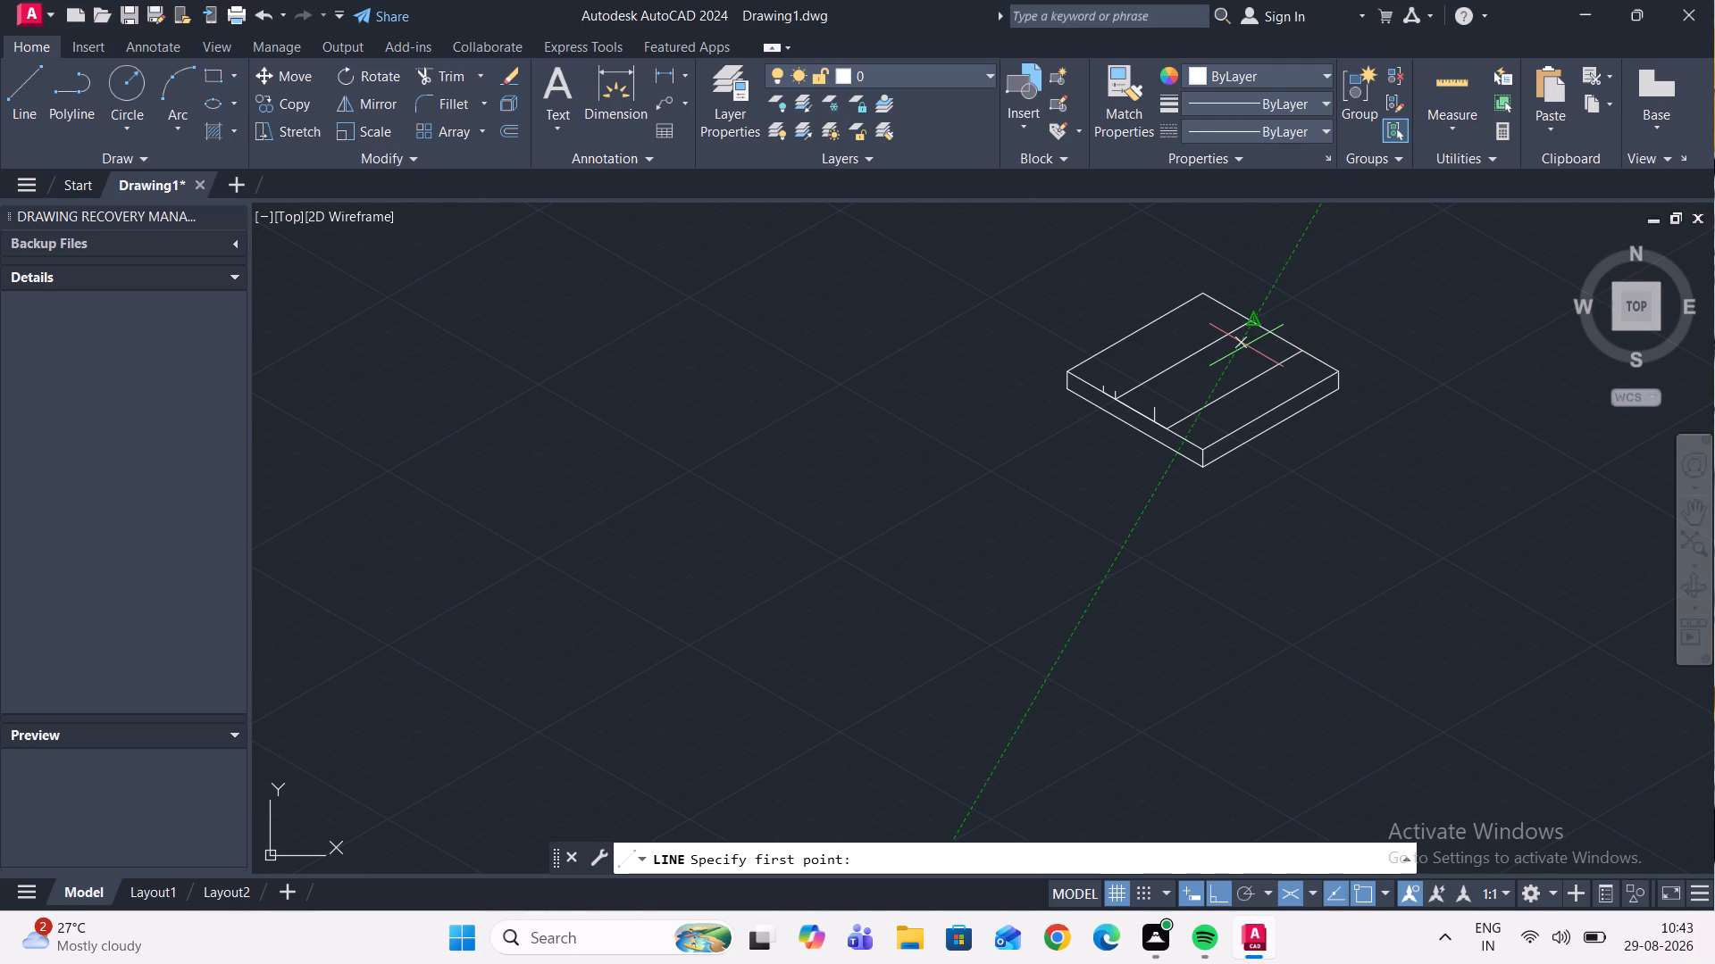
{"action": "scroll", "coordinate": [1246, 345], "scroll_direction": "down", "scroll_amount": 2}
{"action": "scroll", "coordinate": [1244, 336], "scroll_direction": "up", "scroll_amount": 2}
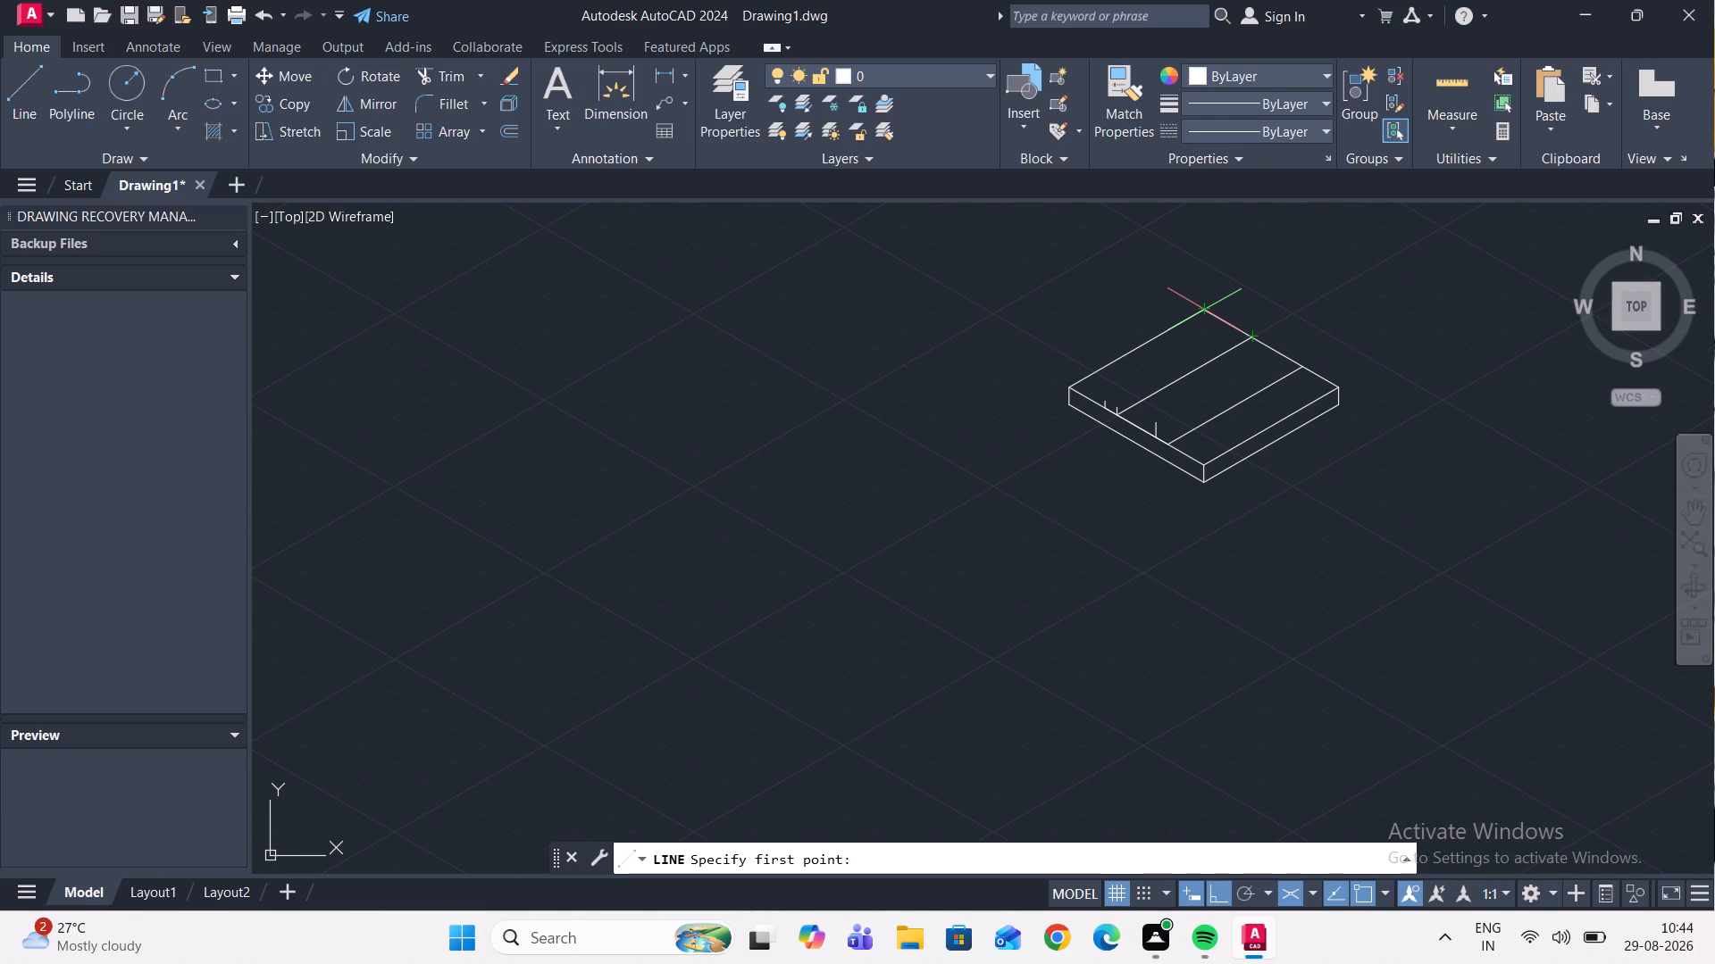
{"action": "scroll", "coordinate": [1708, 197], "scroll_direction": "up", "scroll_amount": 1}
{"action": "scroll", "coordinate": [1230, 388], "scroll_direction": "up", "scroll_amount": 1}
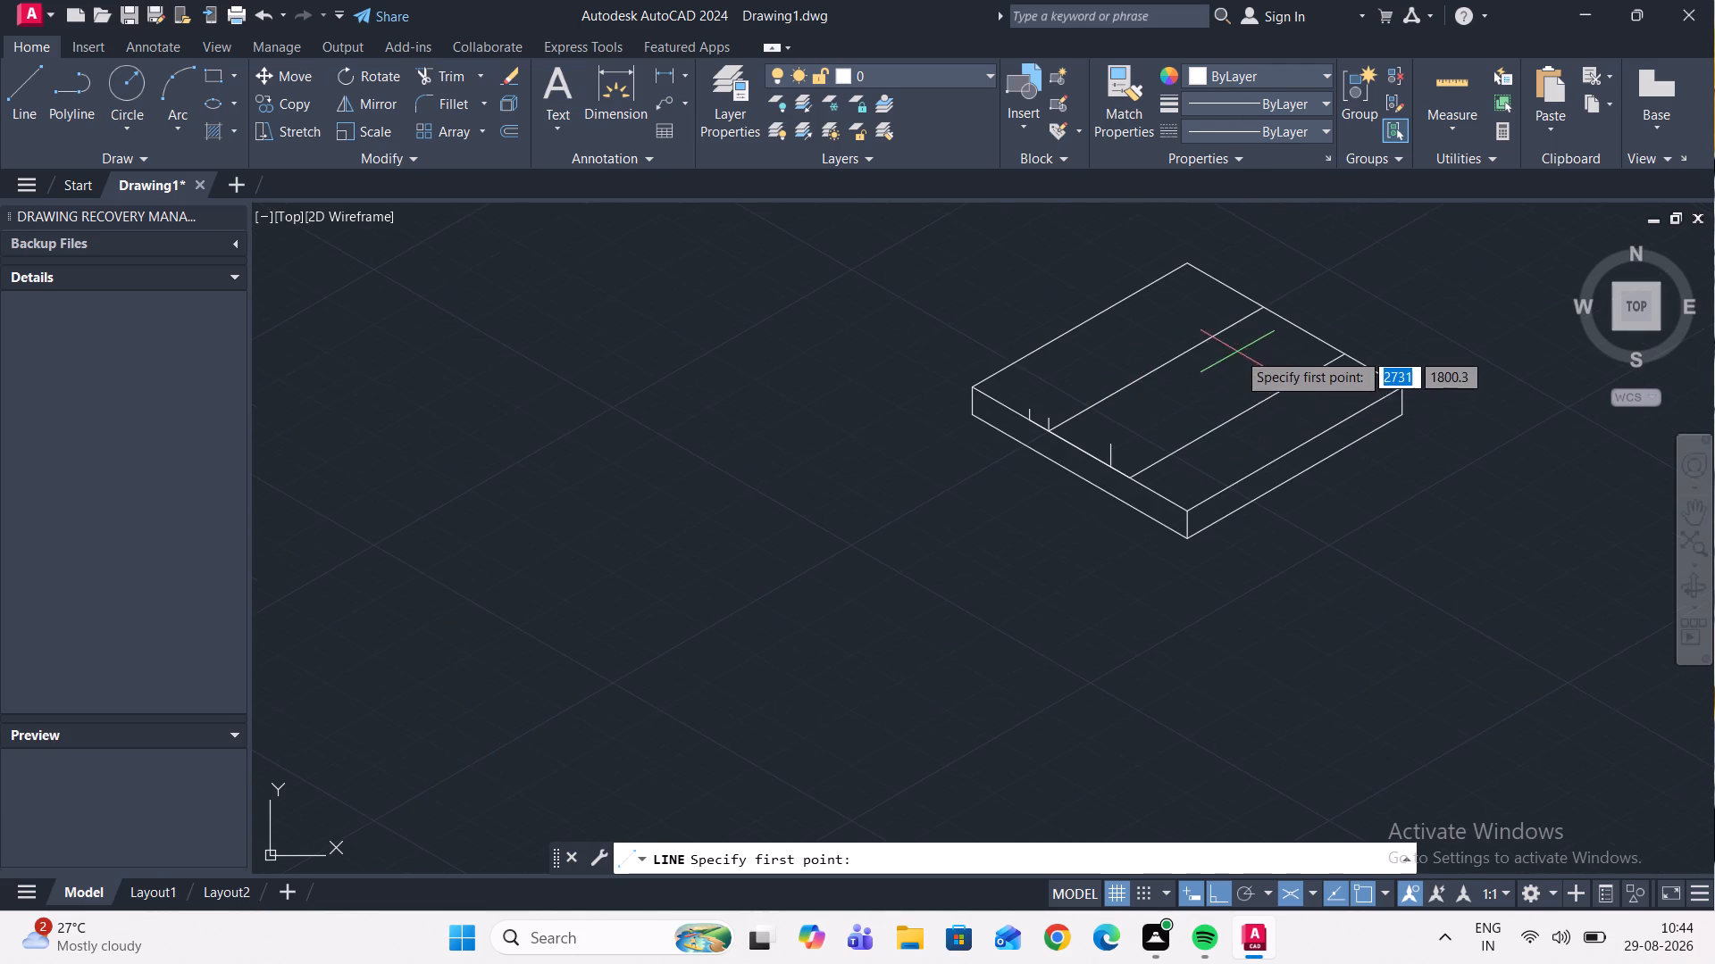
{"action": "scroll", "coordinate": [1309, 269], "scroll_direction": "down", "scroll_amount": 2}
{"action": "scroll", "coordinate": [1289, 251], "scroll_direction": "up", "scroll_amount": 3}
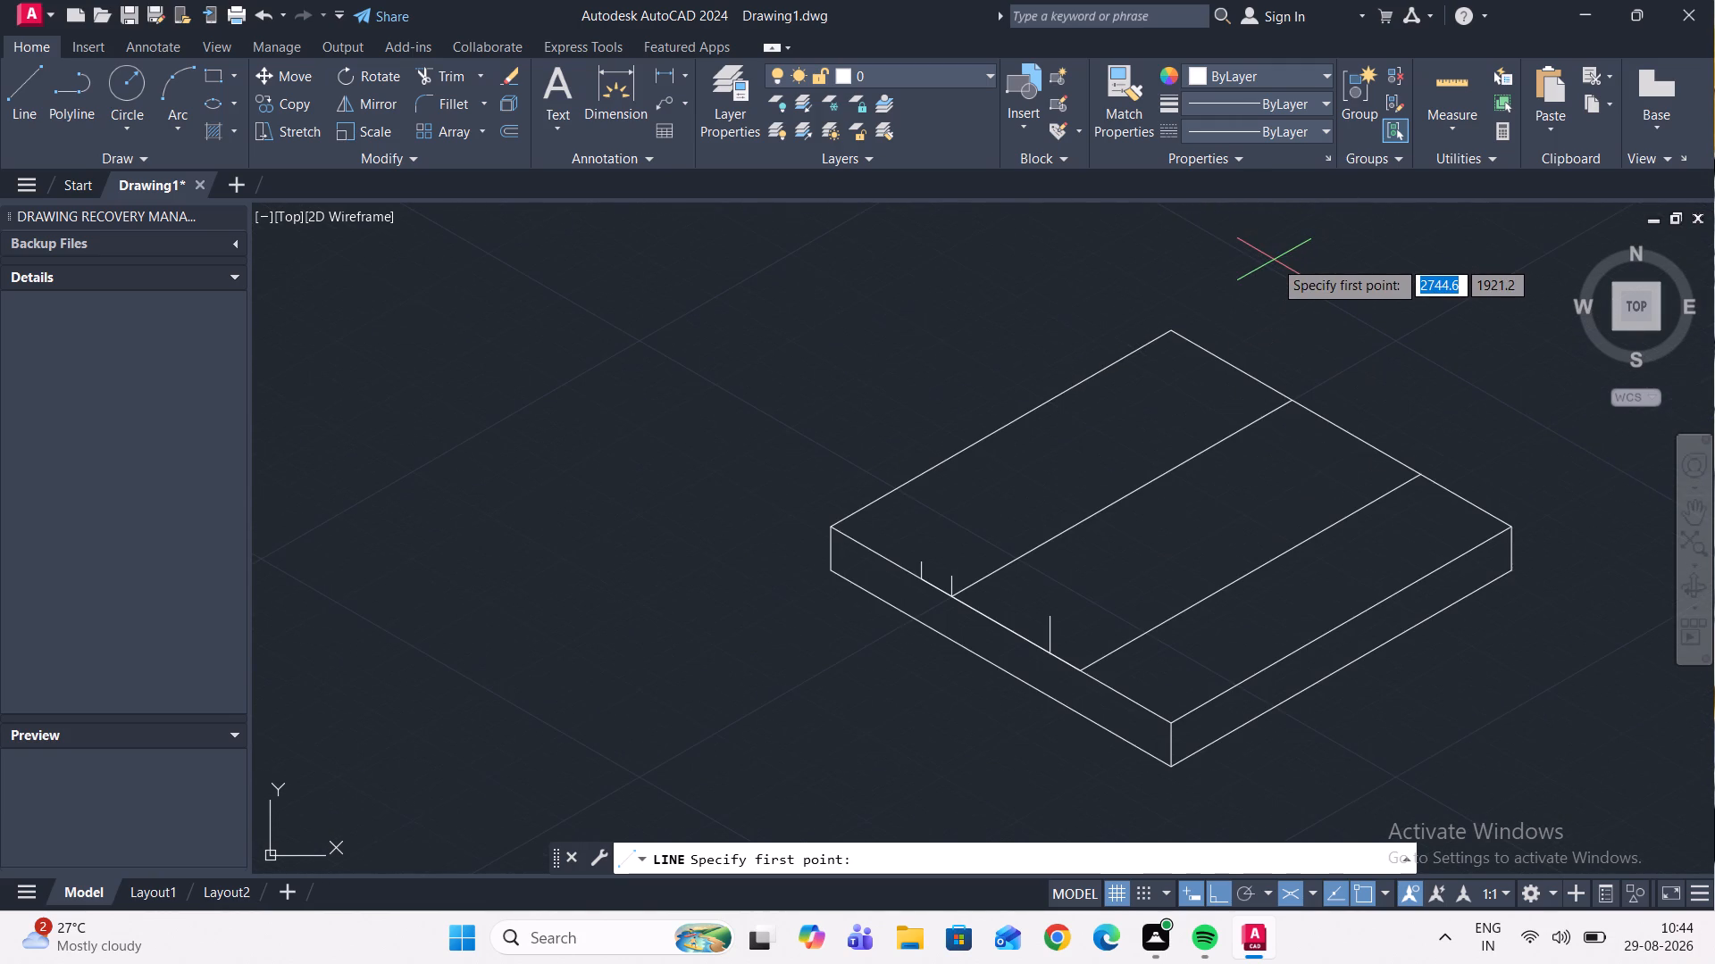
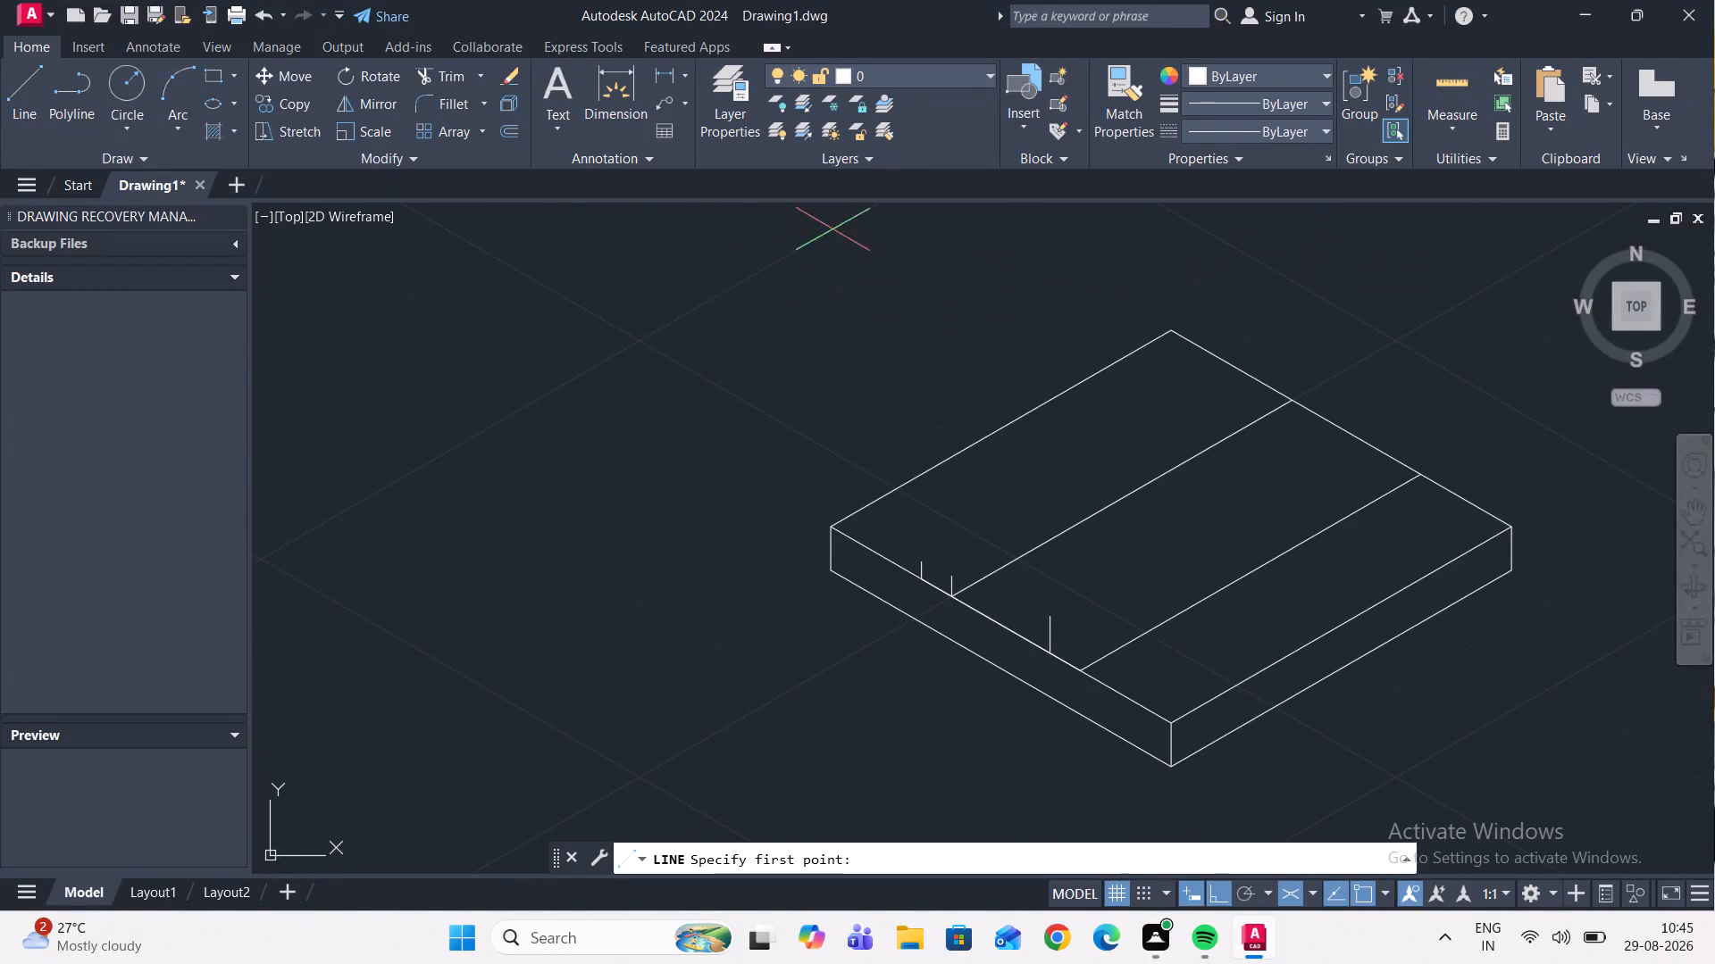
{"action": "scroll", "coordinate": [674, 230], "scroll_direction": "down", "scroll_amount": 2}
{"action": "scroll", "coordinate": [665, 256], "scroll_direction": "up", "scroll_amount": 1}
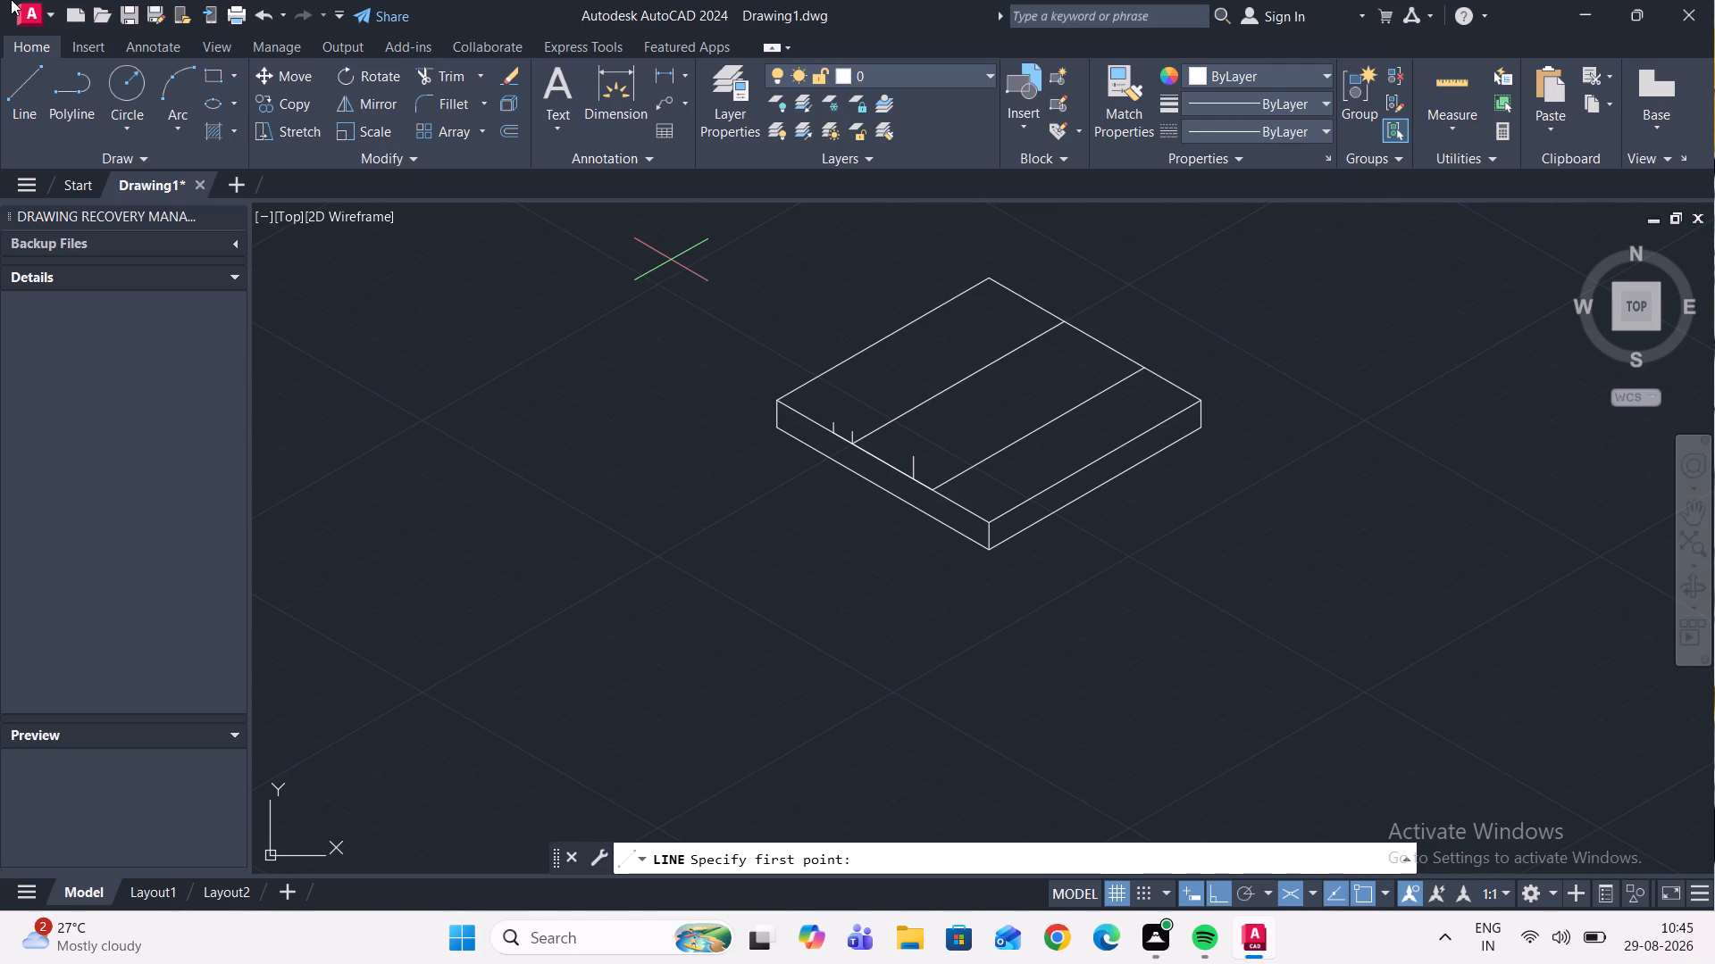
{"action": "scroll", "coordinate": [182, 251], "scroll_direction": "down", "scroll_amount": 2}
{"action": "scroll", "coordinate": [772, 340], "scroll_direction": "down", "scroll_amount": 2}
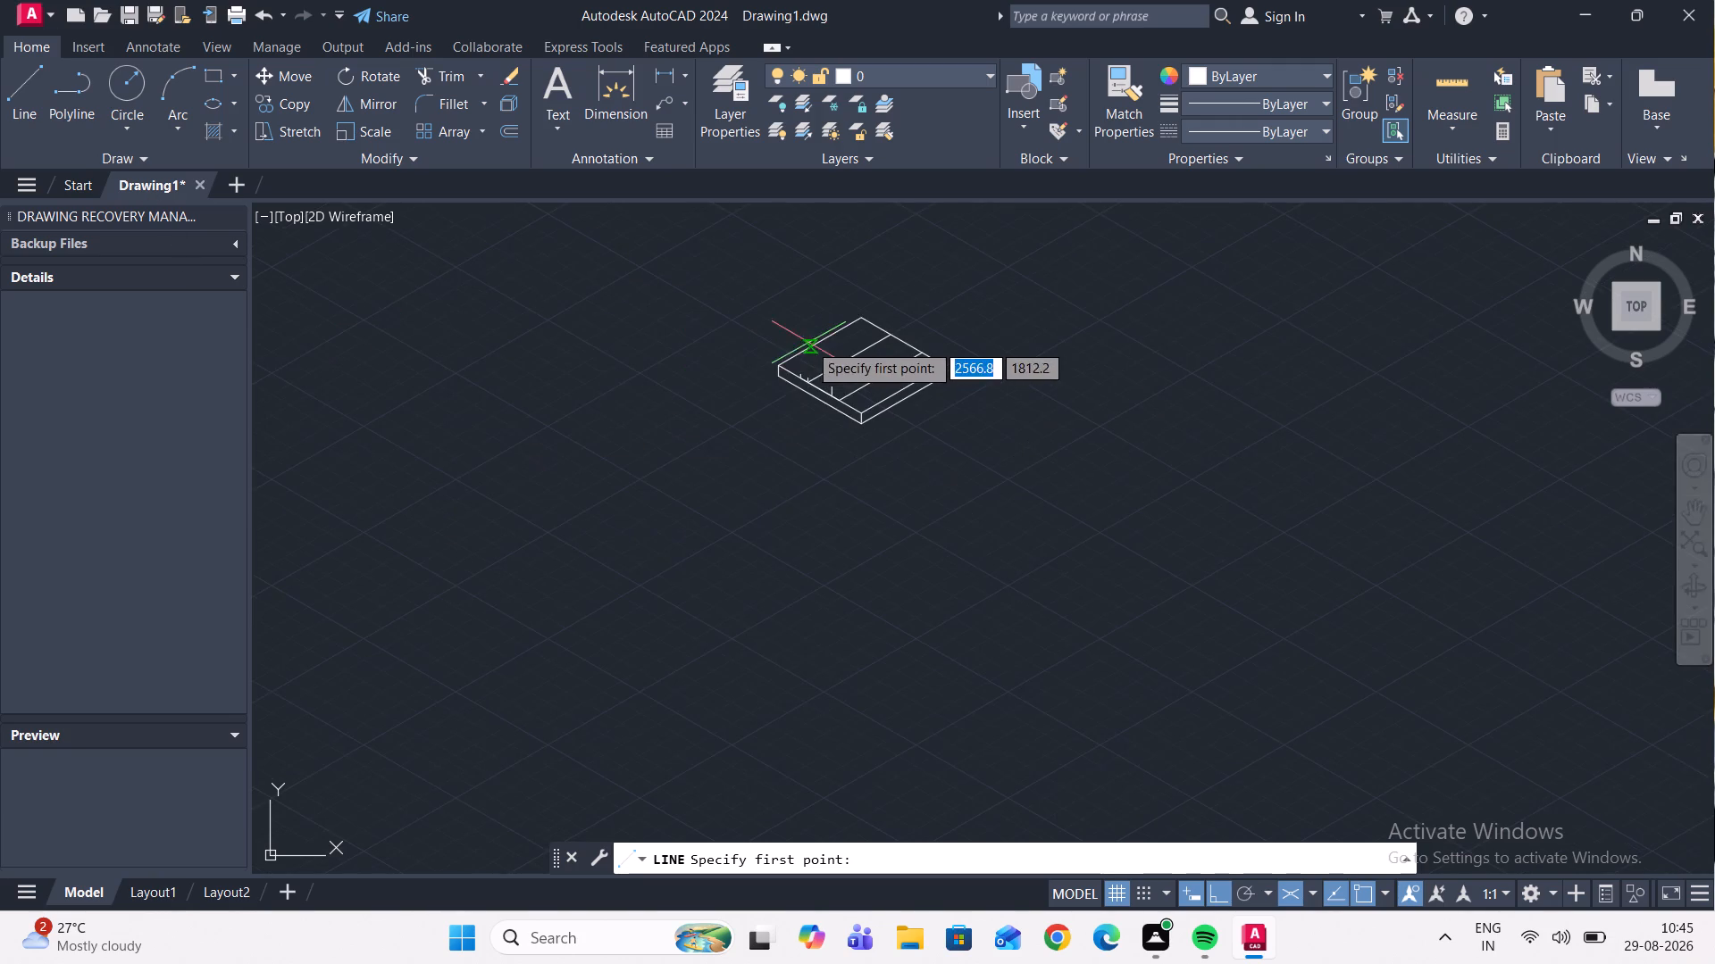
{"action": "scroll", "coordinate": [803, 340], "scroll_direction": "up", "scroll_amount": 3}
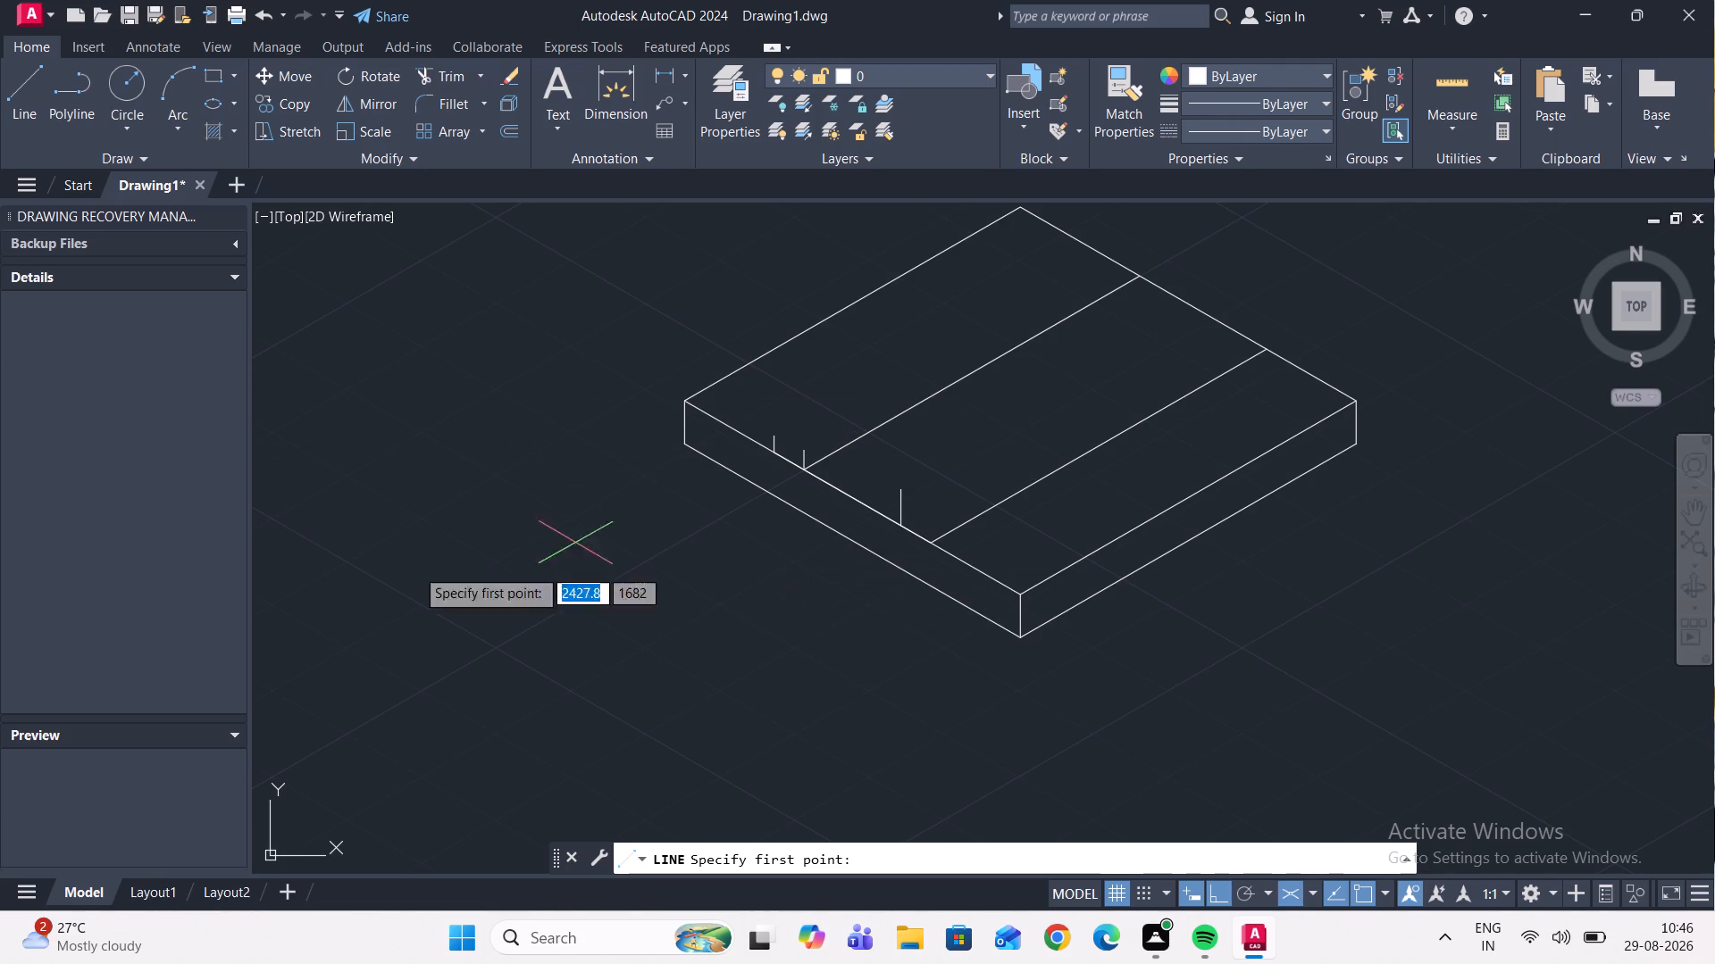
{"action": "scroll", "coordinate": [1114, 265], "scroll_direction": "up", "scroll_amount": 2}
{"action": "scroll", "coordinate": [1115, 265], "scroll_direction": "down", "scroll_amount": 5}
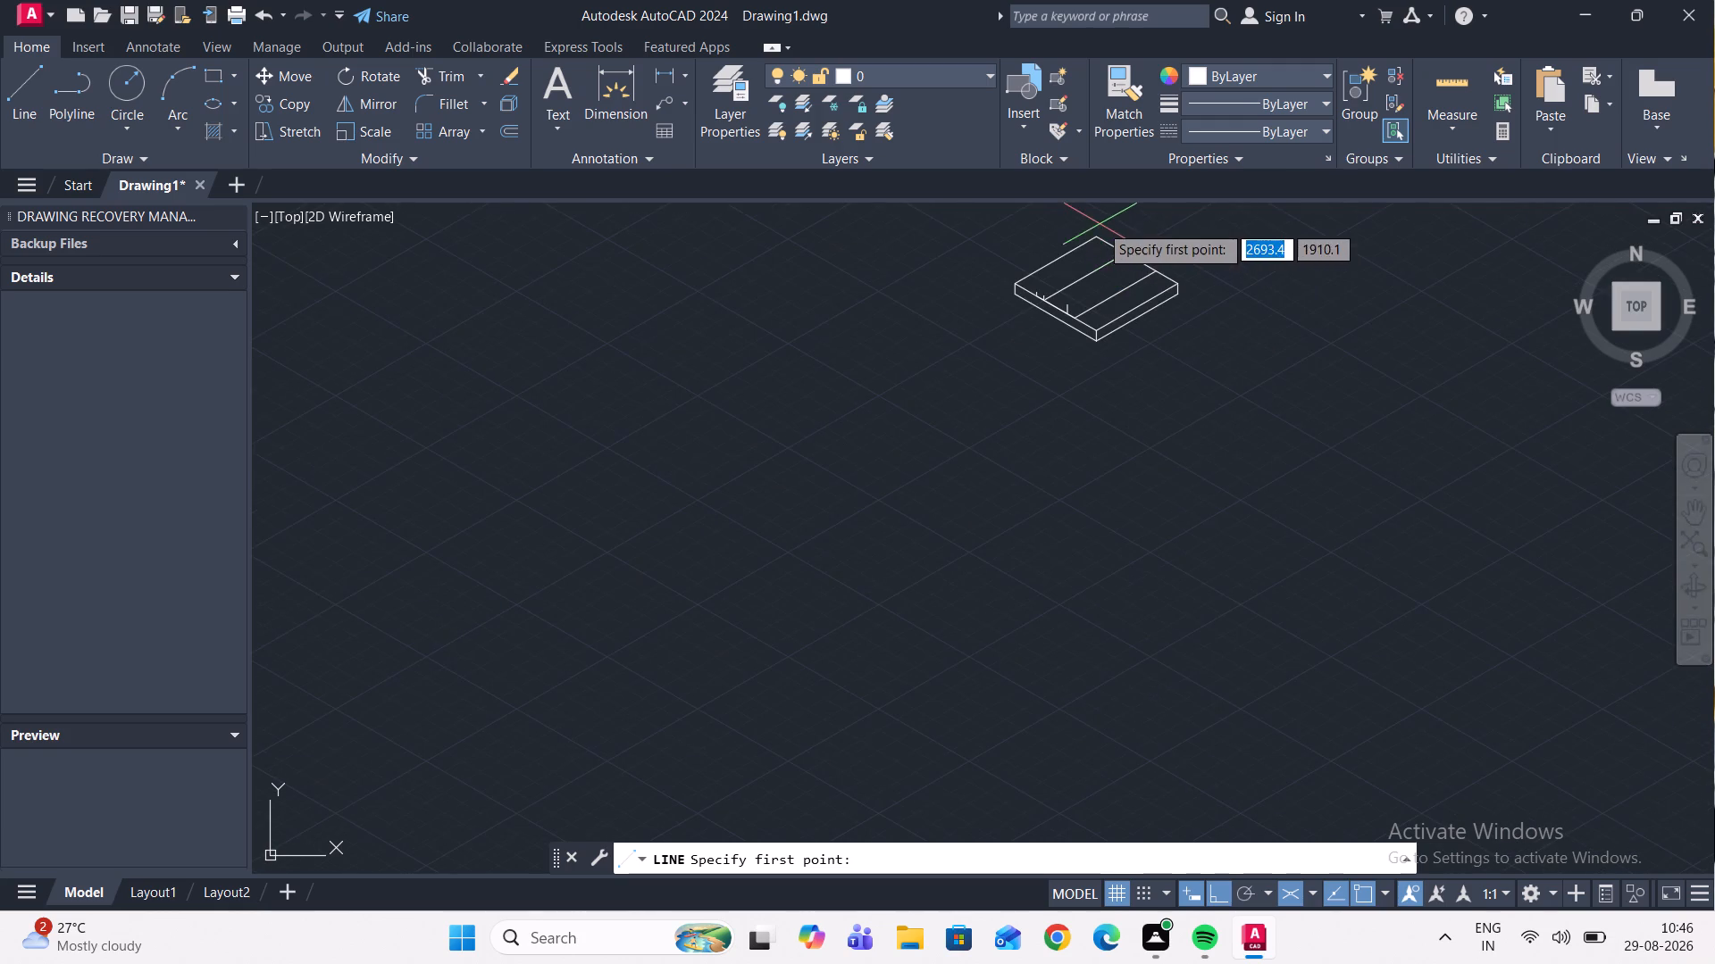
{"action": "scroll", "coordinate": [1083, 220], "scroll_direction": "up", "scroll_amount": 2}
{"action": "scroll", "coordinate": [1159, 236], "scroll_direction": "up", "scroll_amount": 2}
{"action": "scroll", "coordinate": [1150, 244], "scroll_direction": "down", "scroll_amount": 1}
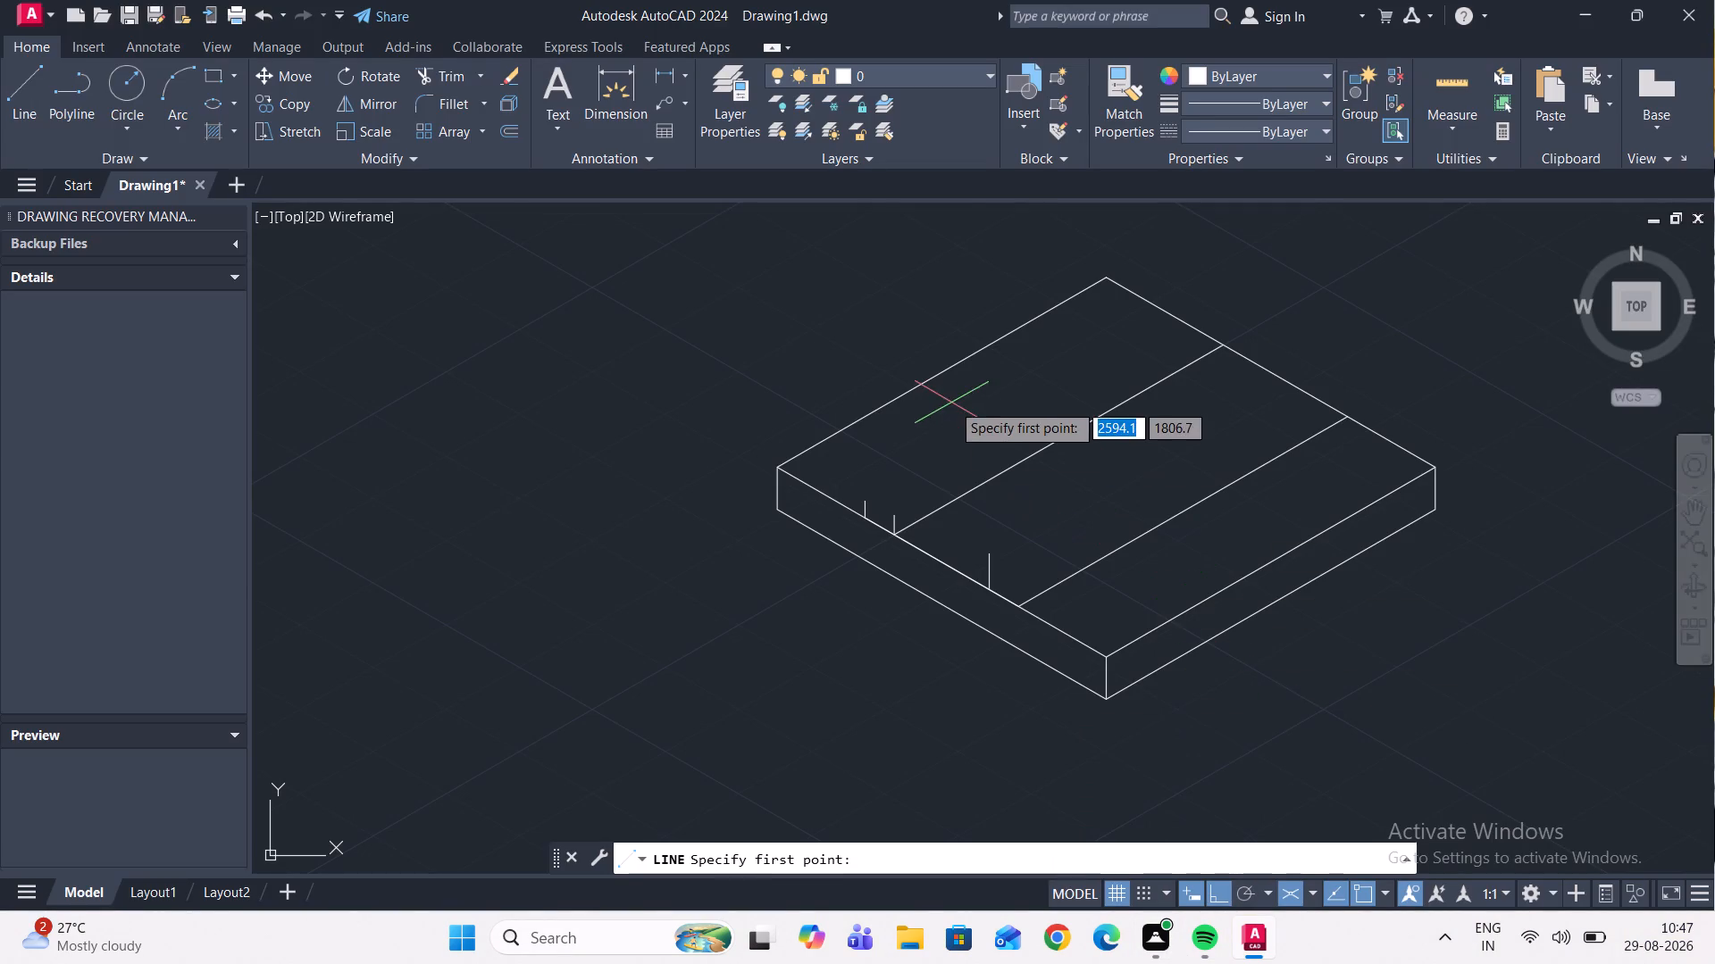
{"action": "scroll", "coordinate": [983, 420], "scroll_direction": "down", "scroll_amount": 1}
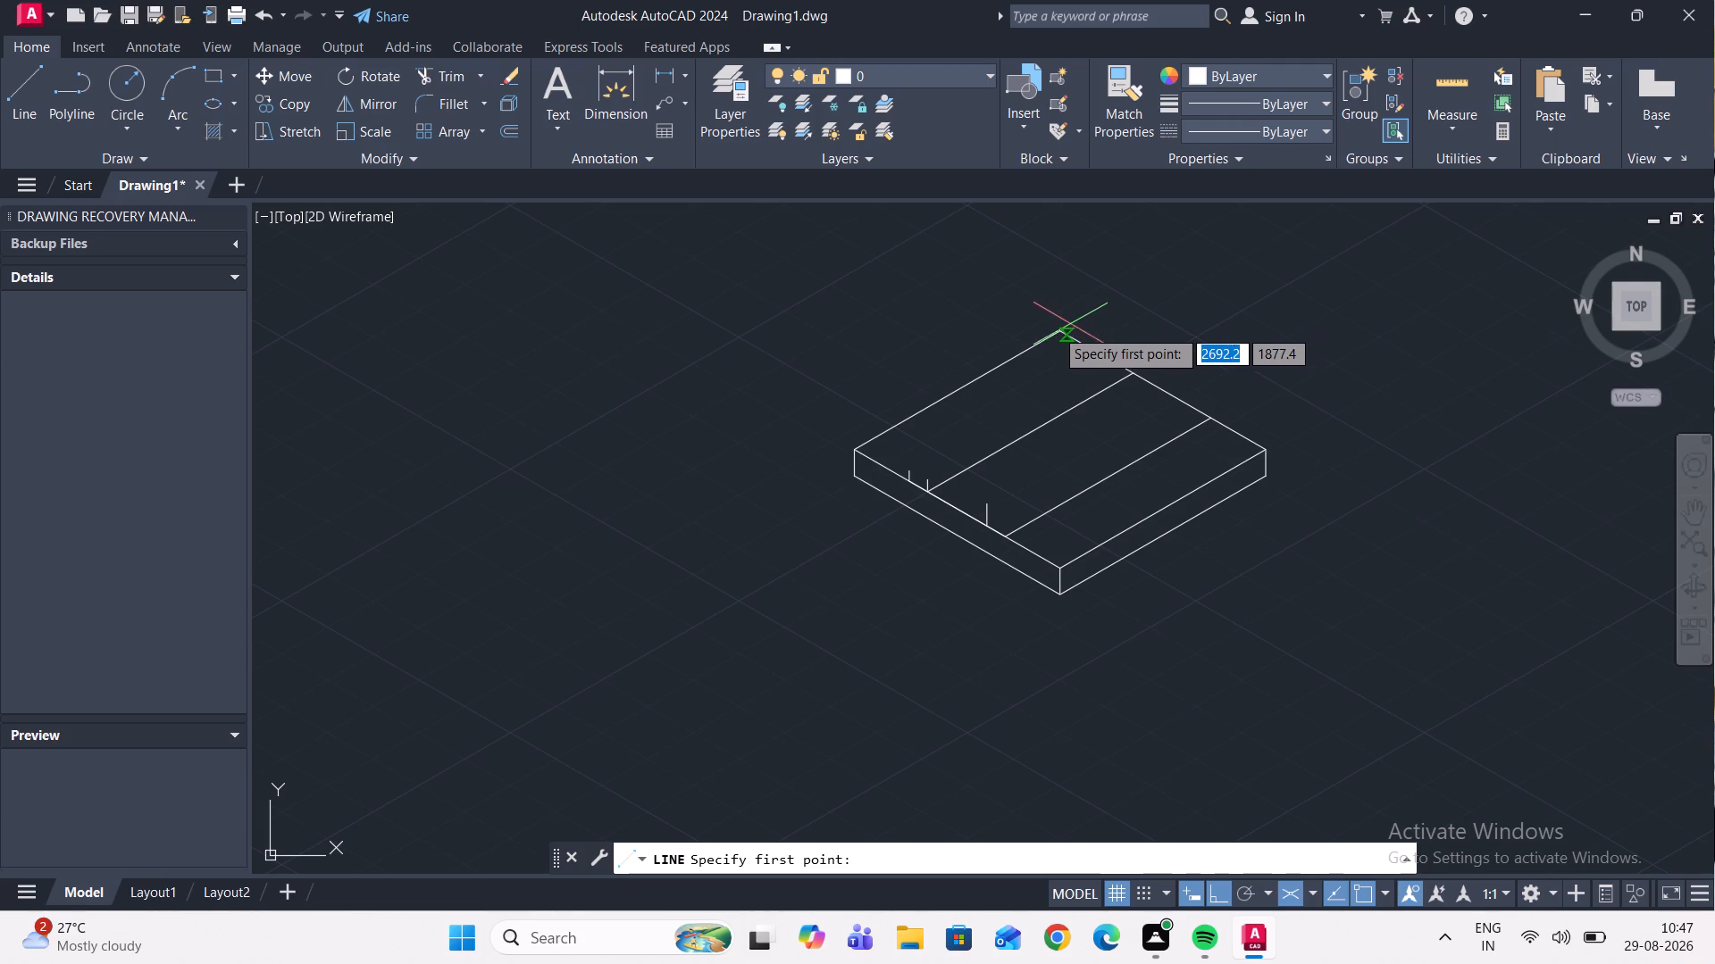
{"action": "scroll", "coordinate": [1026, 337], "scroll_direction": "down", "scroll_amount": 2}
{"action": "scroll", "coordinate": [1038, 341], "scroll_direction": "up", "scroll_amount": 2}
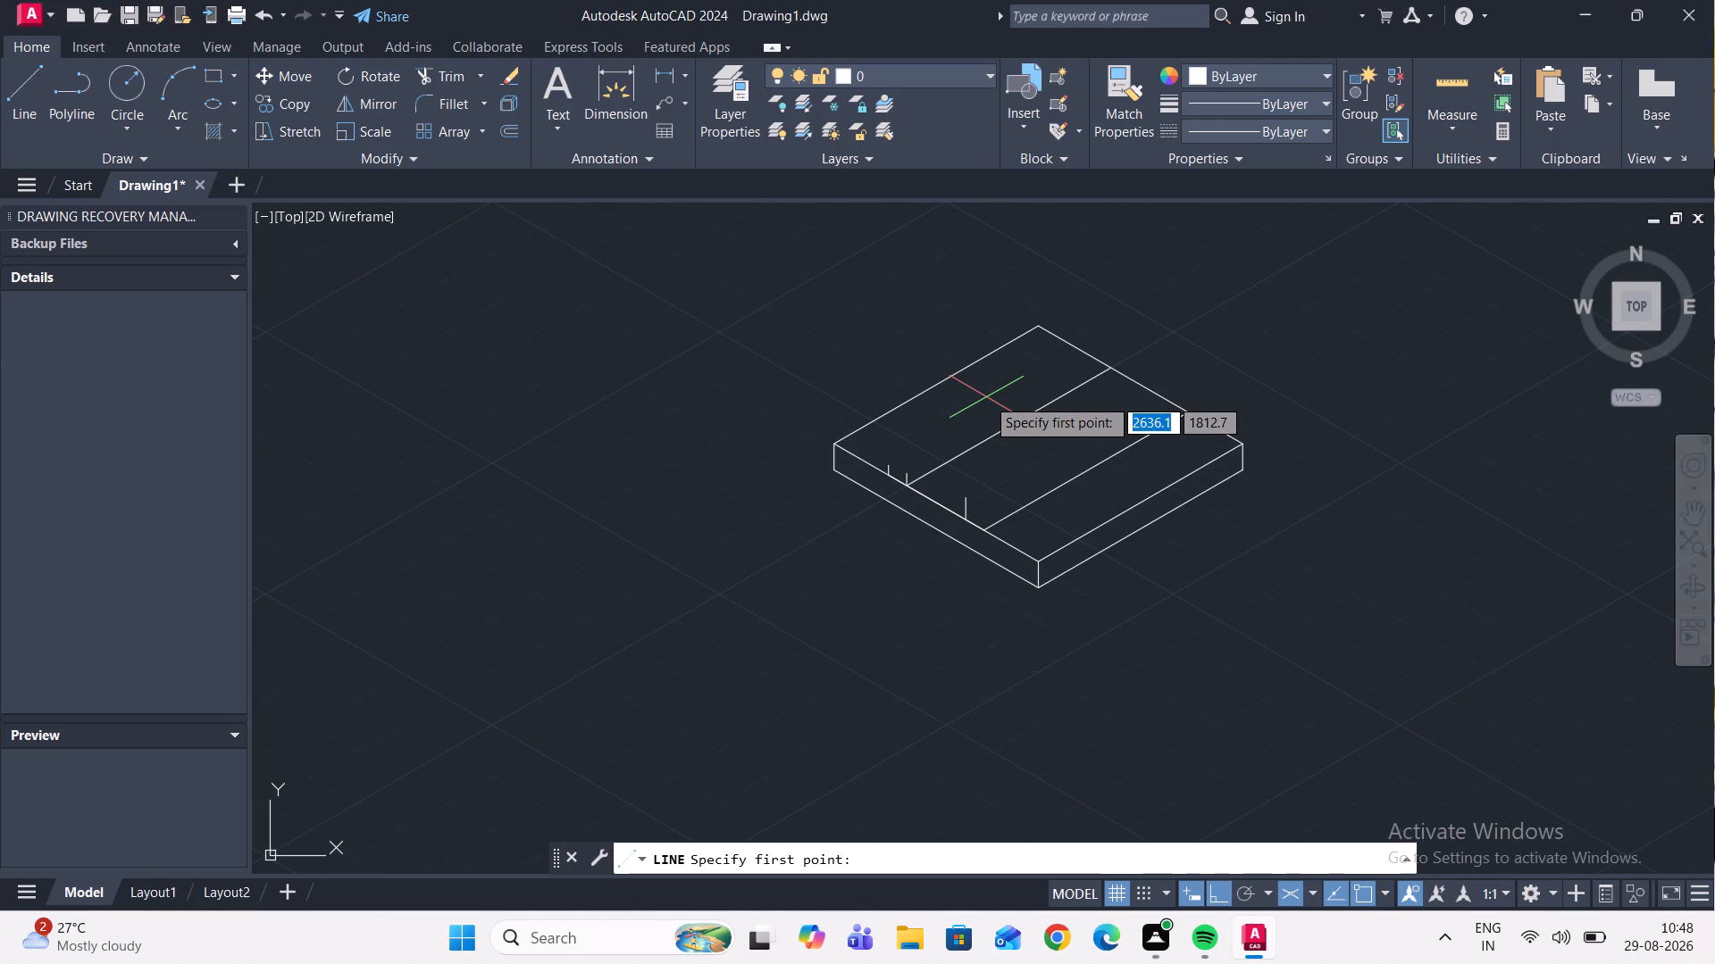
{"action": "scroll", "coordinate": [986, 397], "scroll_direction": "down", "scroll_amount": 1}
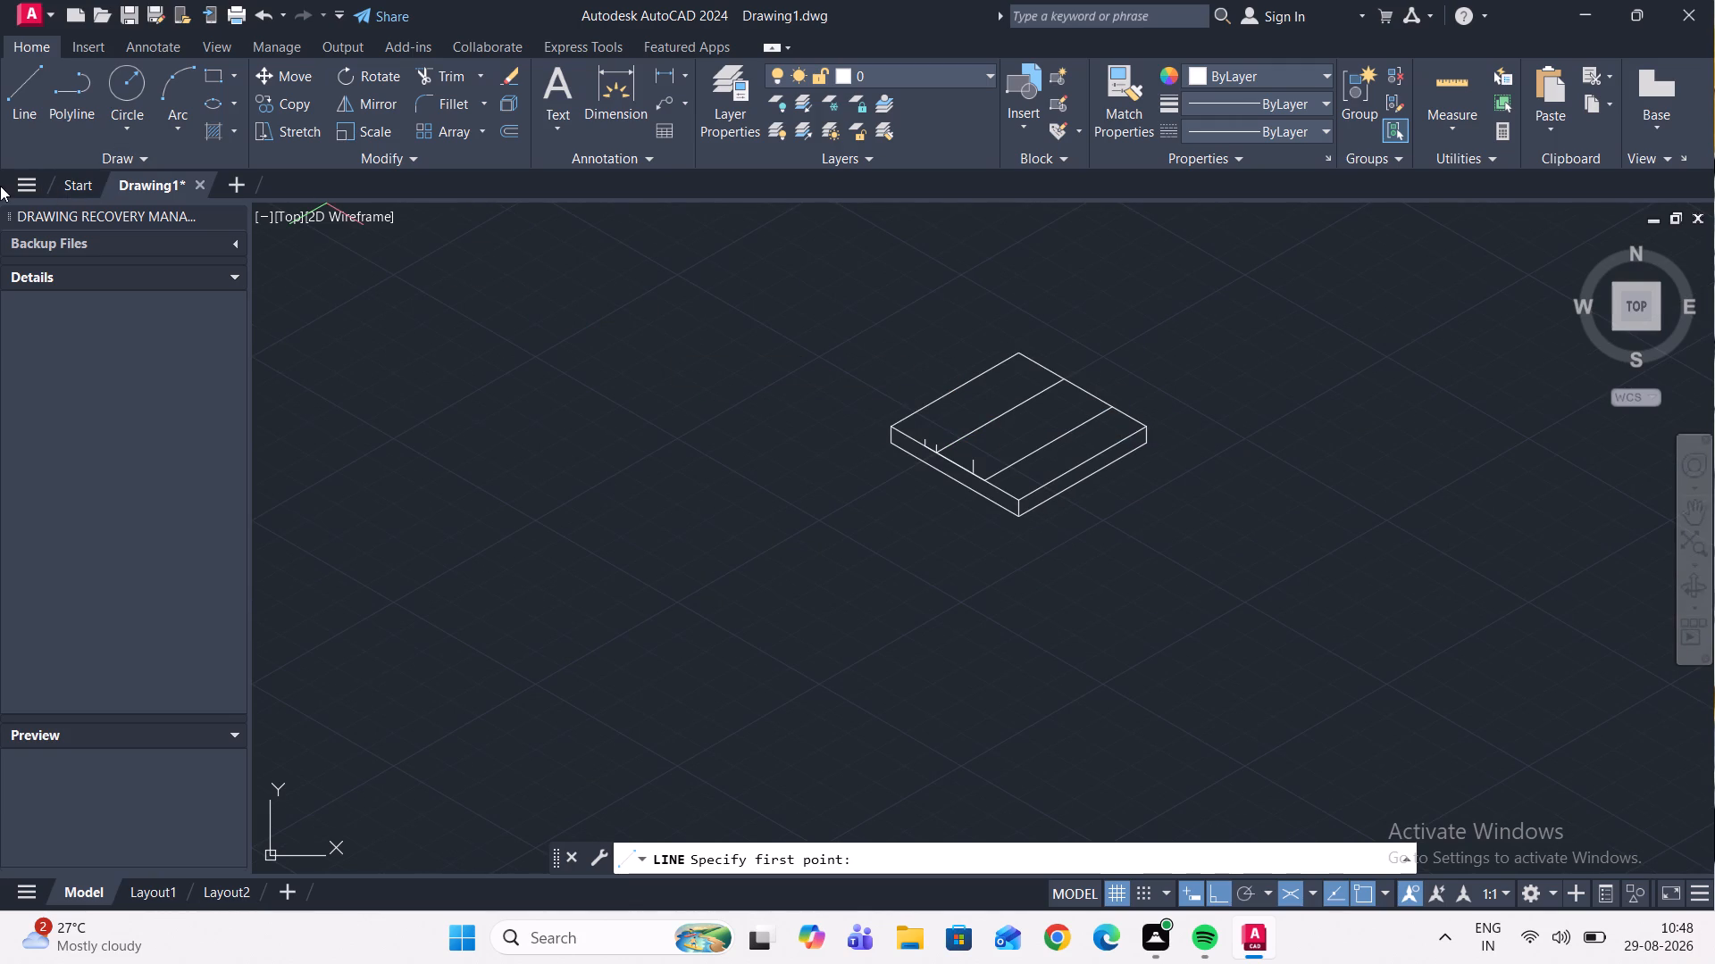
Open the existing drawing 28AUG2026.2 from the Documents folder.
{"action": "left_click", "coordinate": [47, 21]}
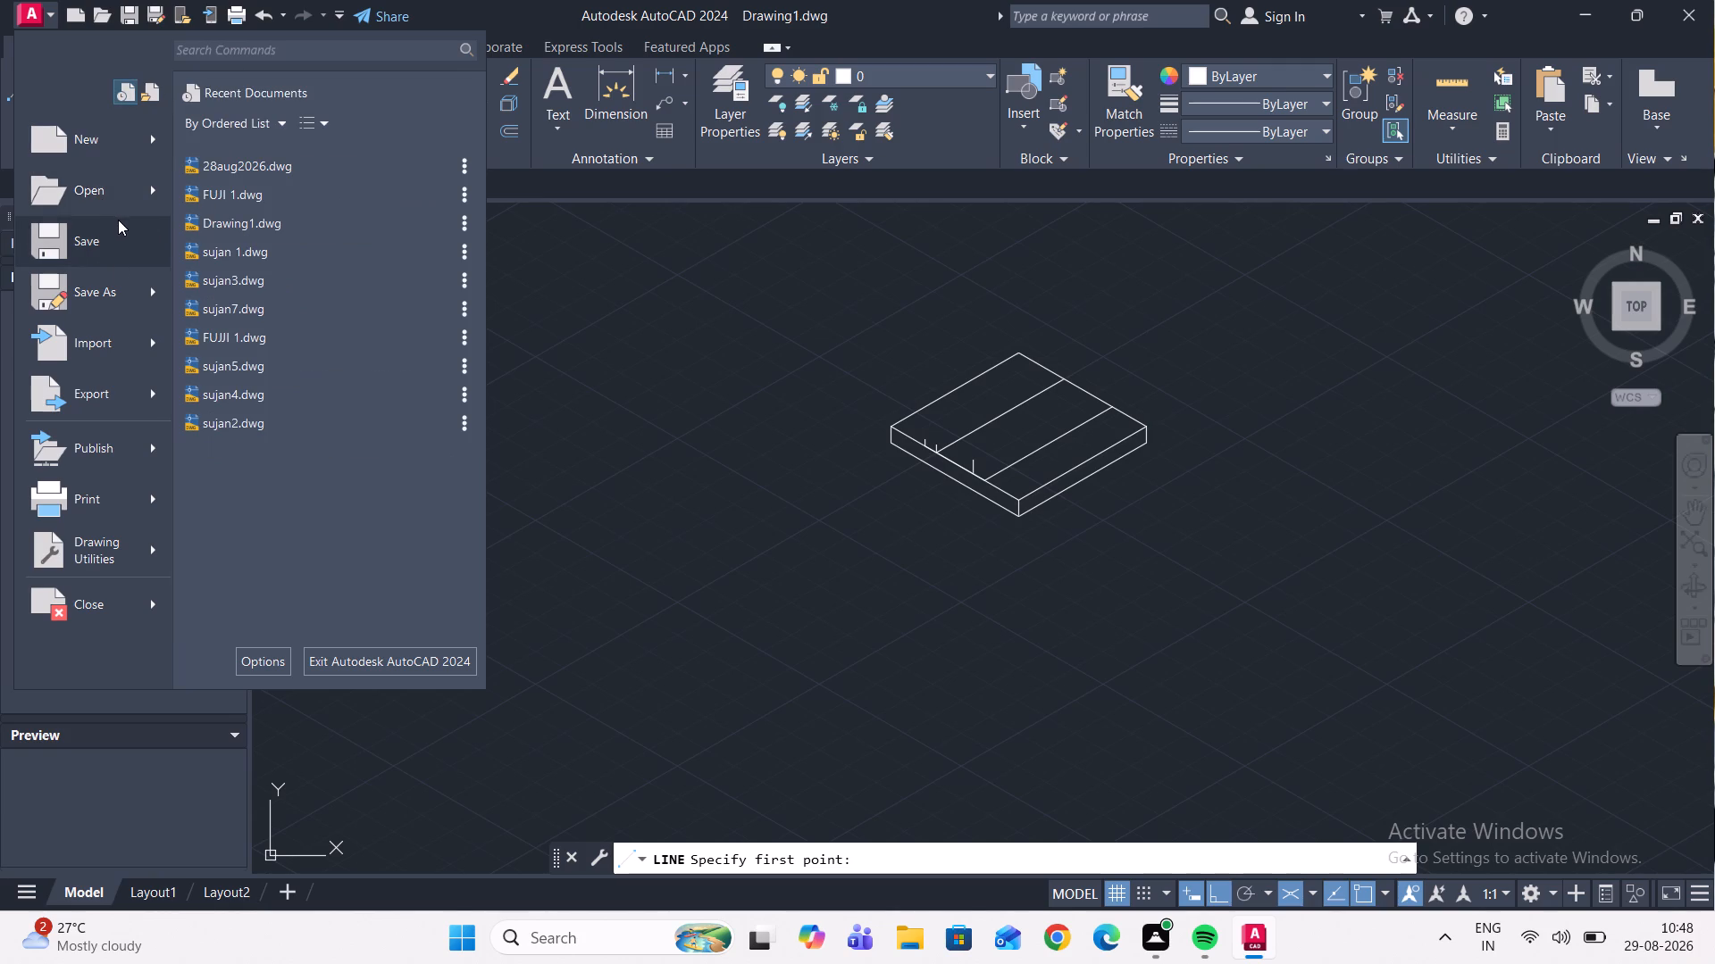
{"action": "left_click", "coordinate": [132, 187]}
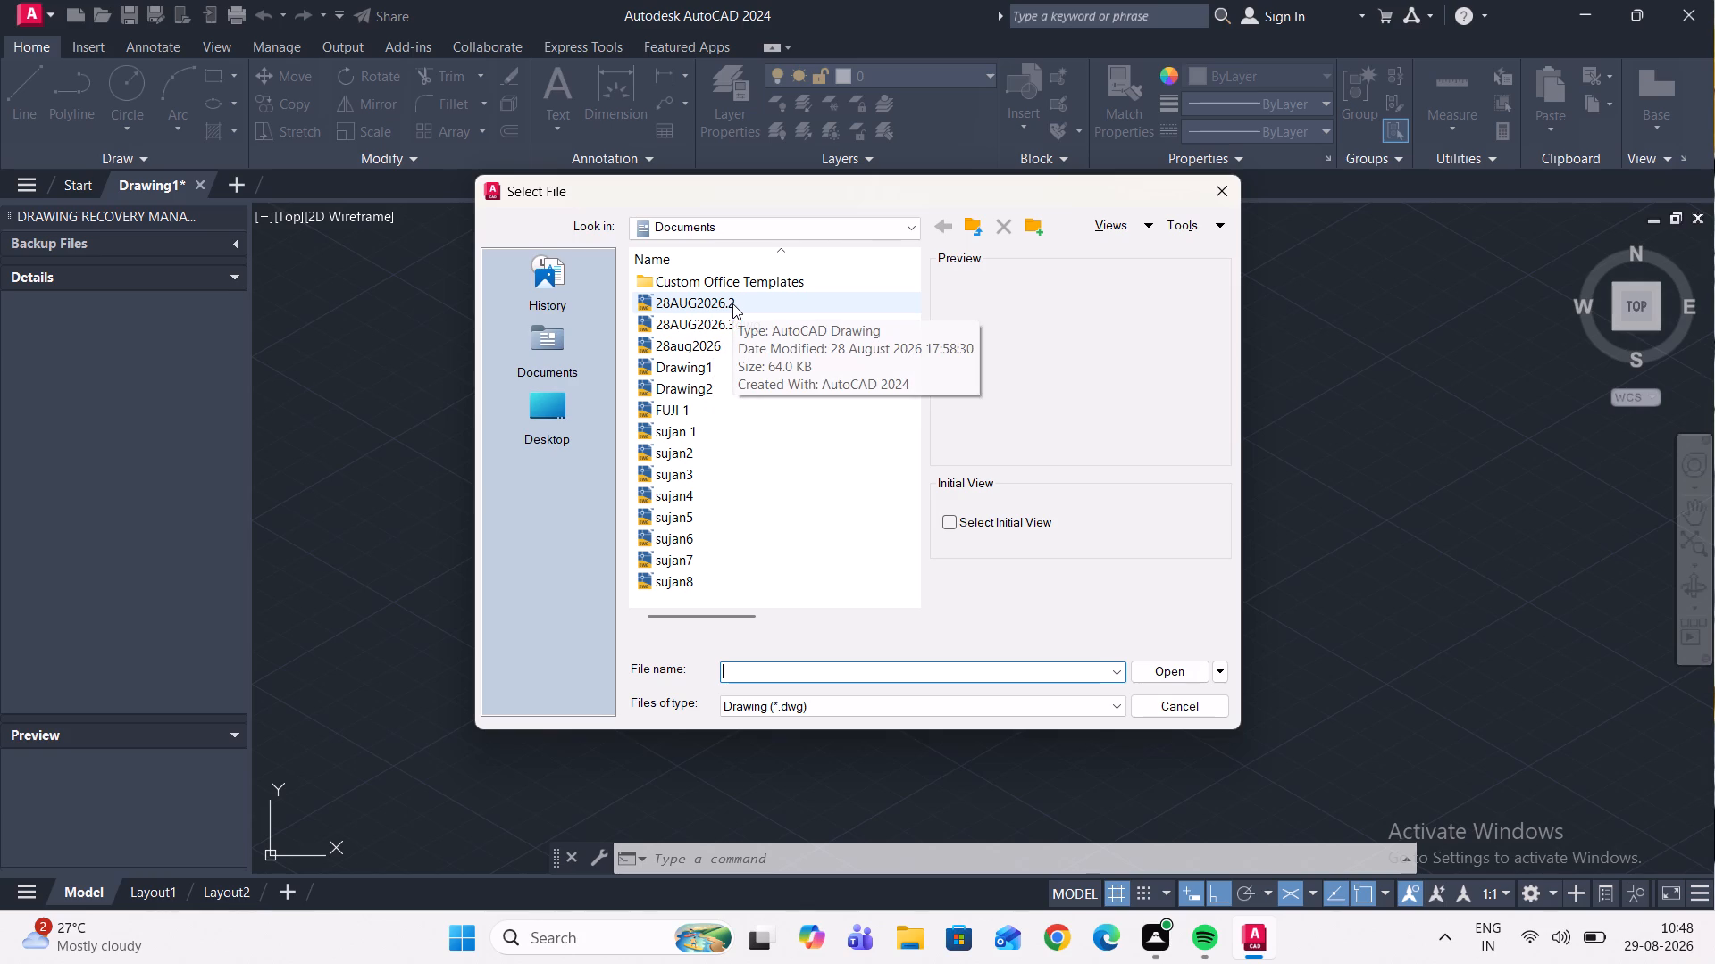
{"action": "double_click", "coordinate": [732, 303]}
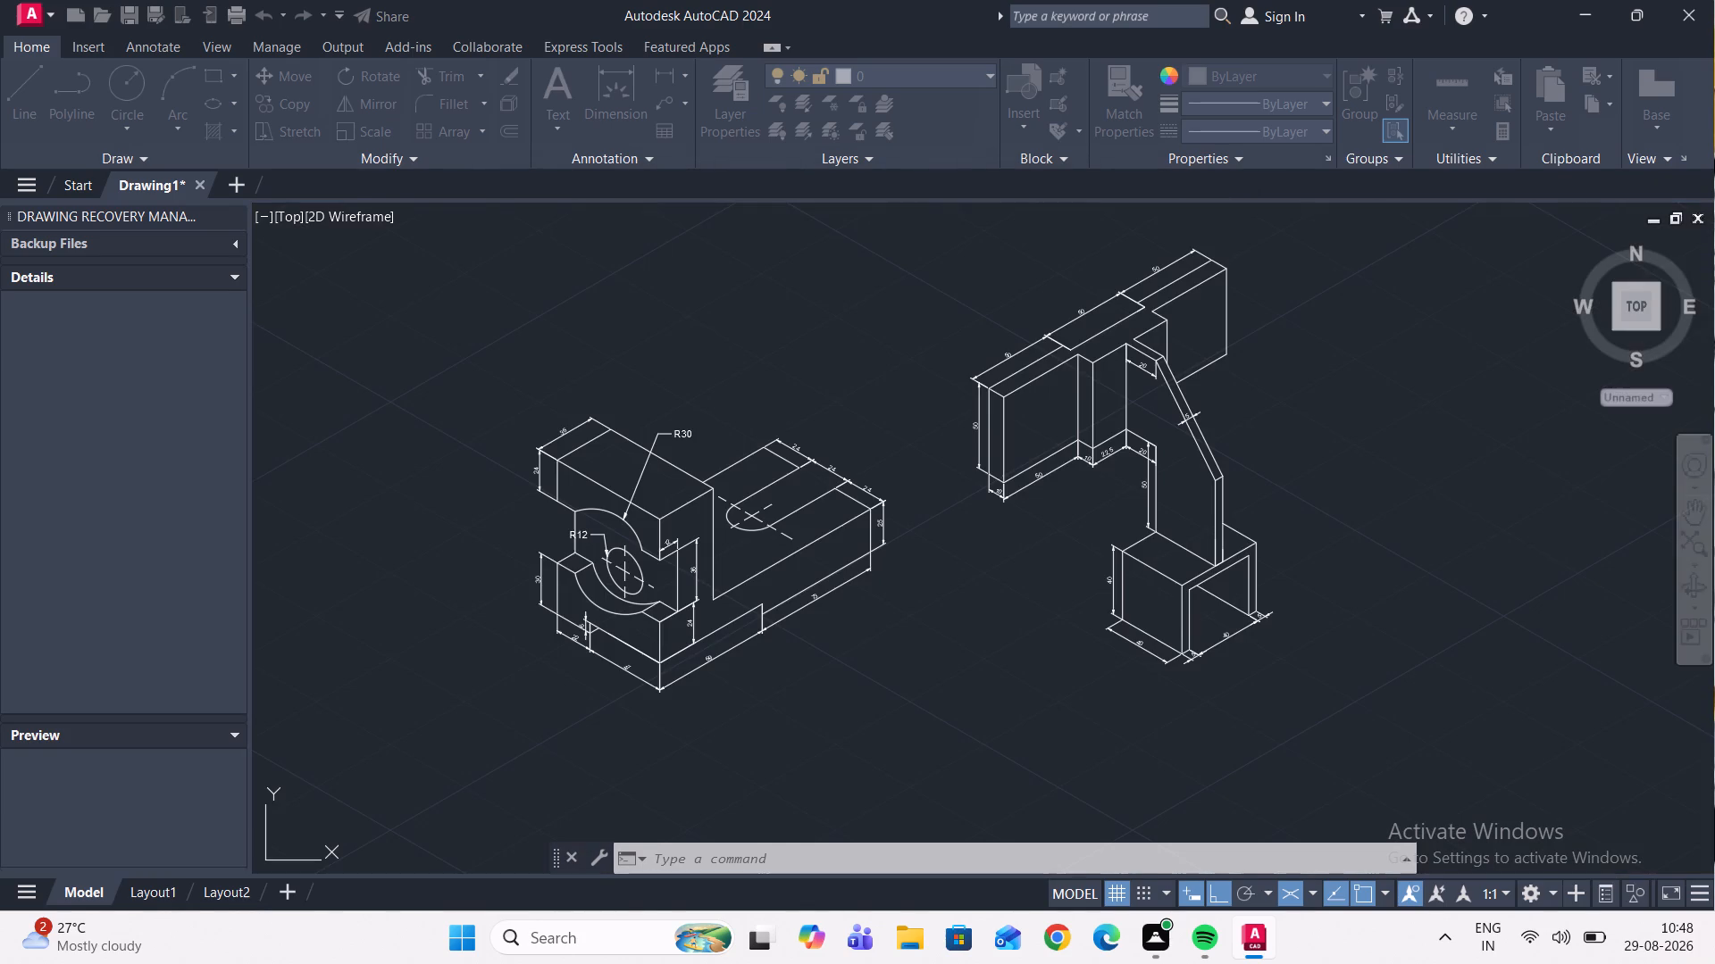
Examine the dimensioned isometric bracket with the sloping arm, especially the edges and notches along its upper section.
{"action": "scroll", "coordinate": [1046, 387], "scroll_direction": "up", "scroll_amount": 2}
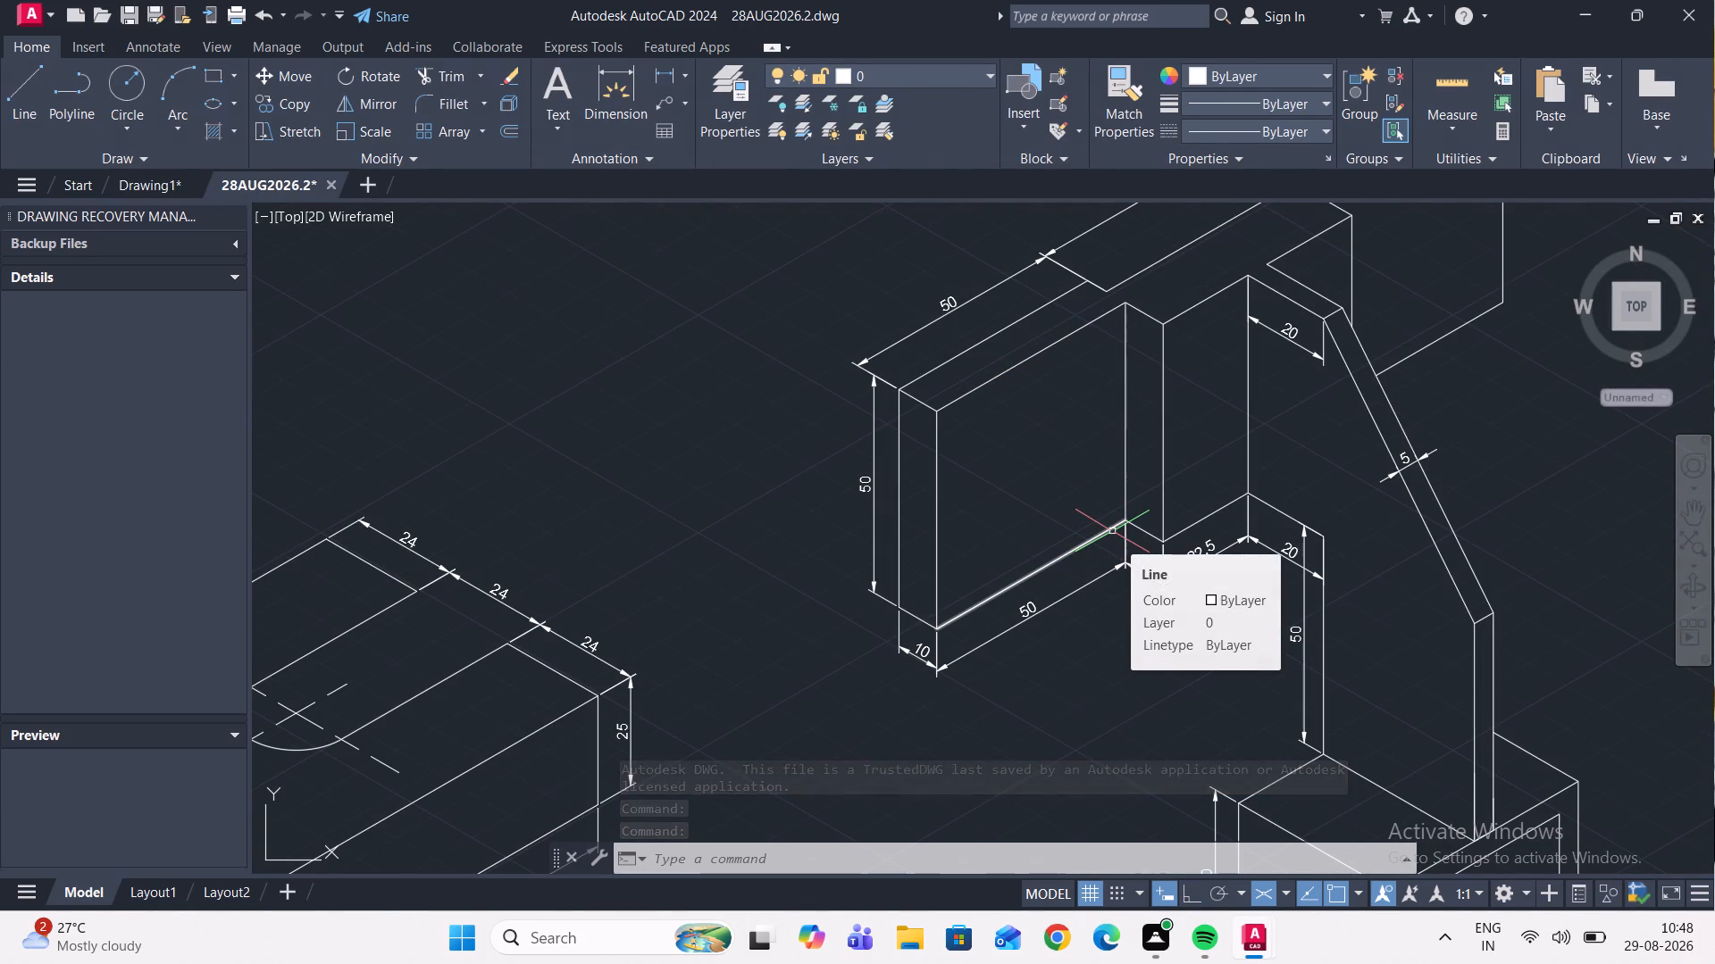
{"action": "scroll", "coordinate": [1112, 531], "scroll_direction": "down", "scroll_amount": 1}
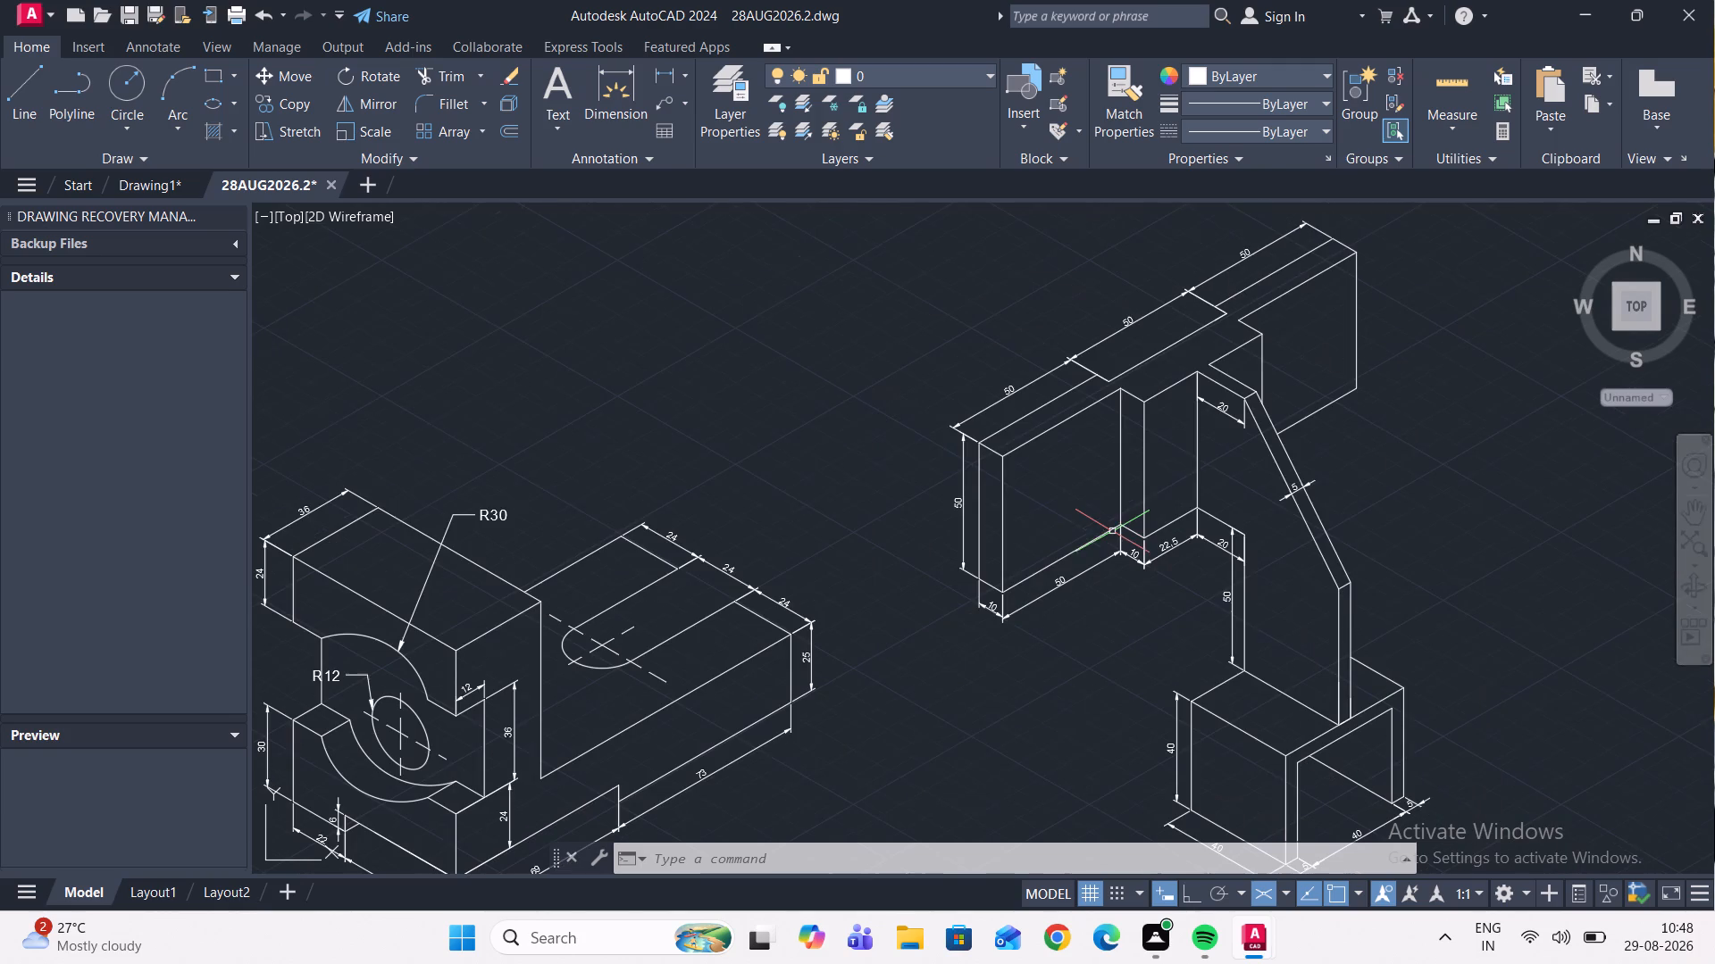
{"action": "scroll", "coordinate": [1270, 318], "scroll_direction": "up", "scroll_amount": 2}
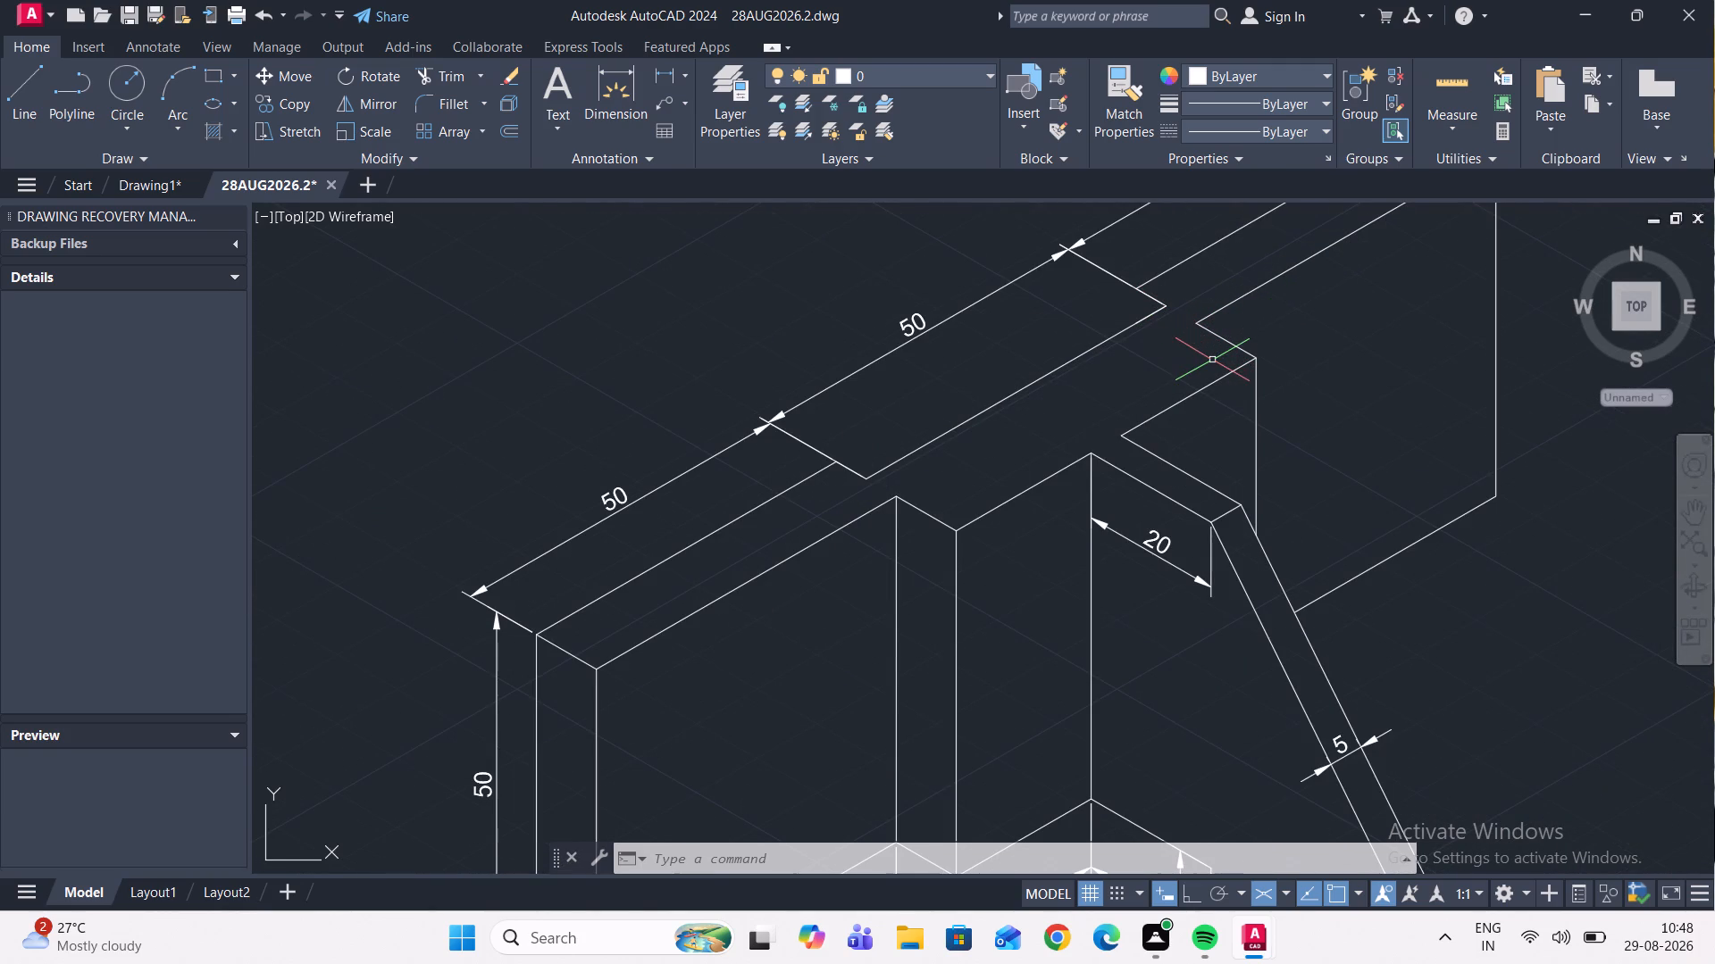
{"action": "scroll", "coordinate": [1211, 361], "scroll_direction": "down", "scroll_amount": 2}
{"action": "scroll", "coordinate": [1209, 361], "scroll_direction": "up", "scroll_amount": 1}
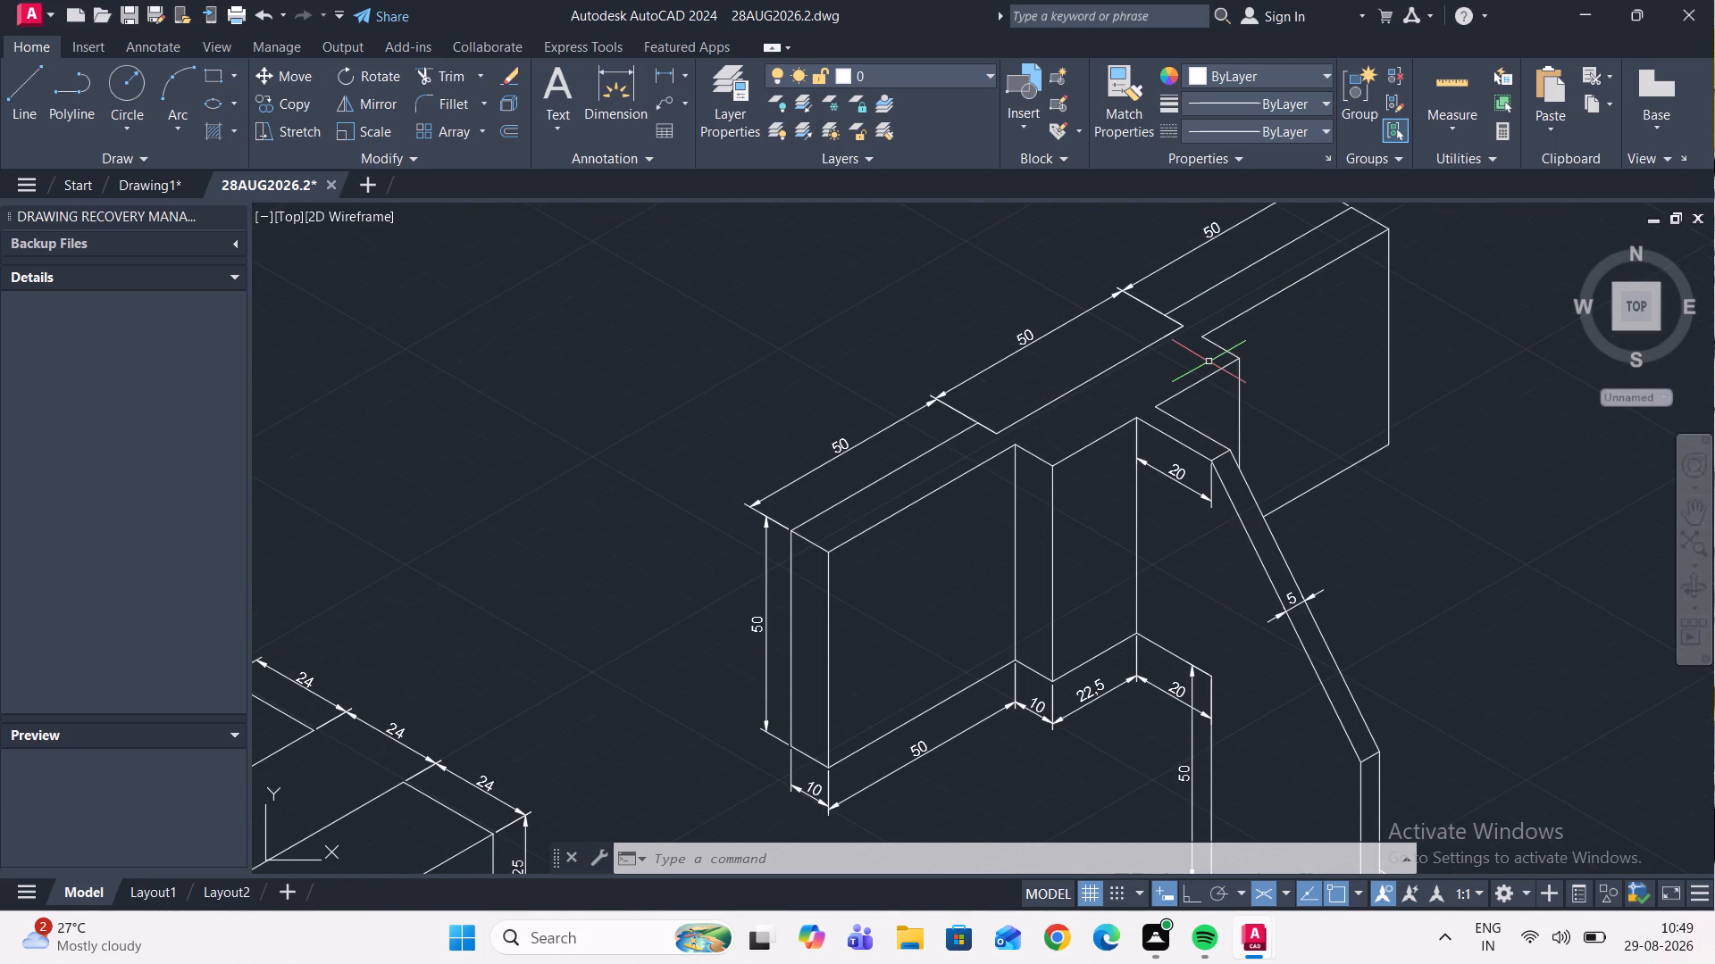
{"action": "scroll", "coordinate": [1026, 434], "scroll_direction": "up", "scroll_amount": 3}
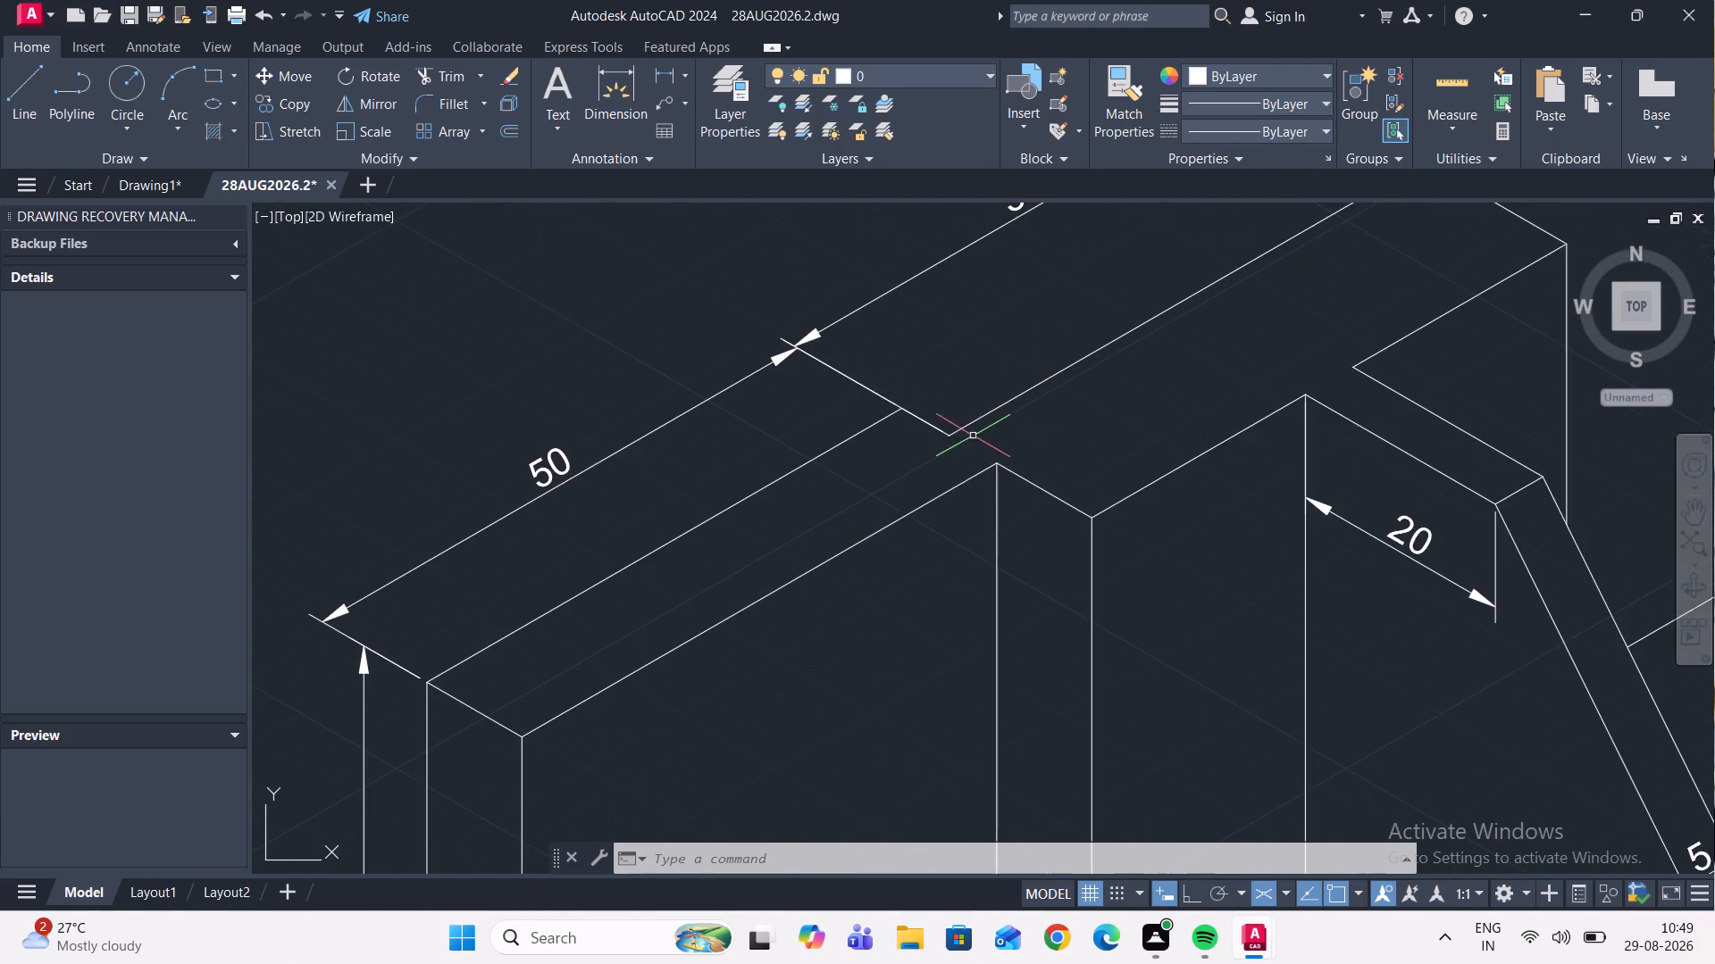
{"action": "scroll", "coordinate": [973, 436], "scroll_direction": "up", "scroll_amount": 1}
{"action": "scroll", "coordinate": [973, 436], "scroll_direction": "down", "scroll_amount": 3}
{"action": "scroll", "coordinate": [973, 436], "scroll_direction": "up", "scroll_amount": 5}
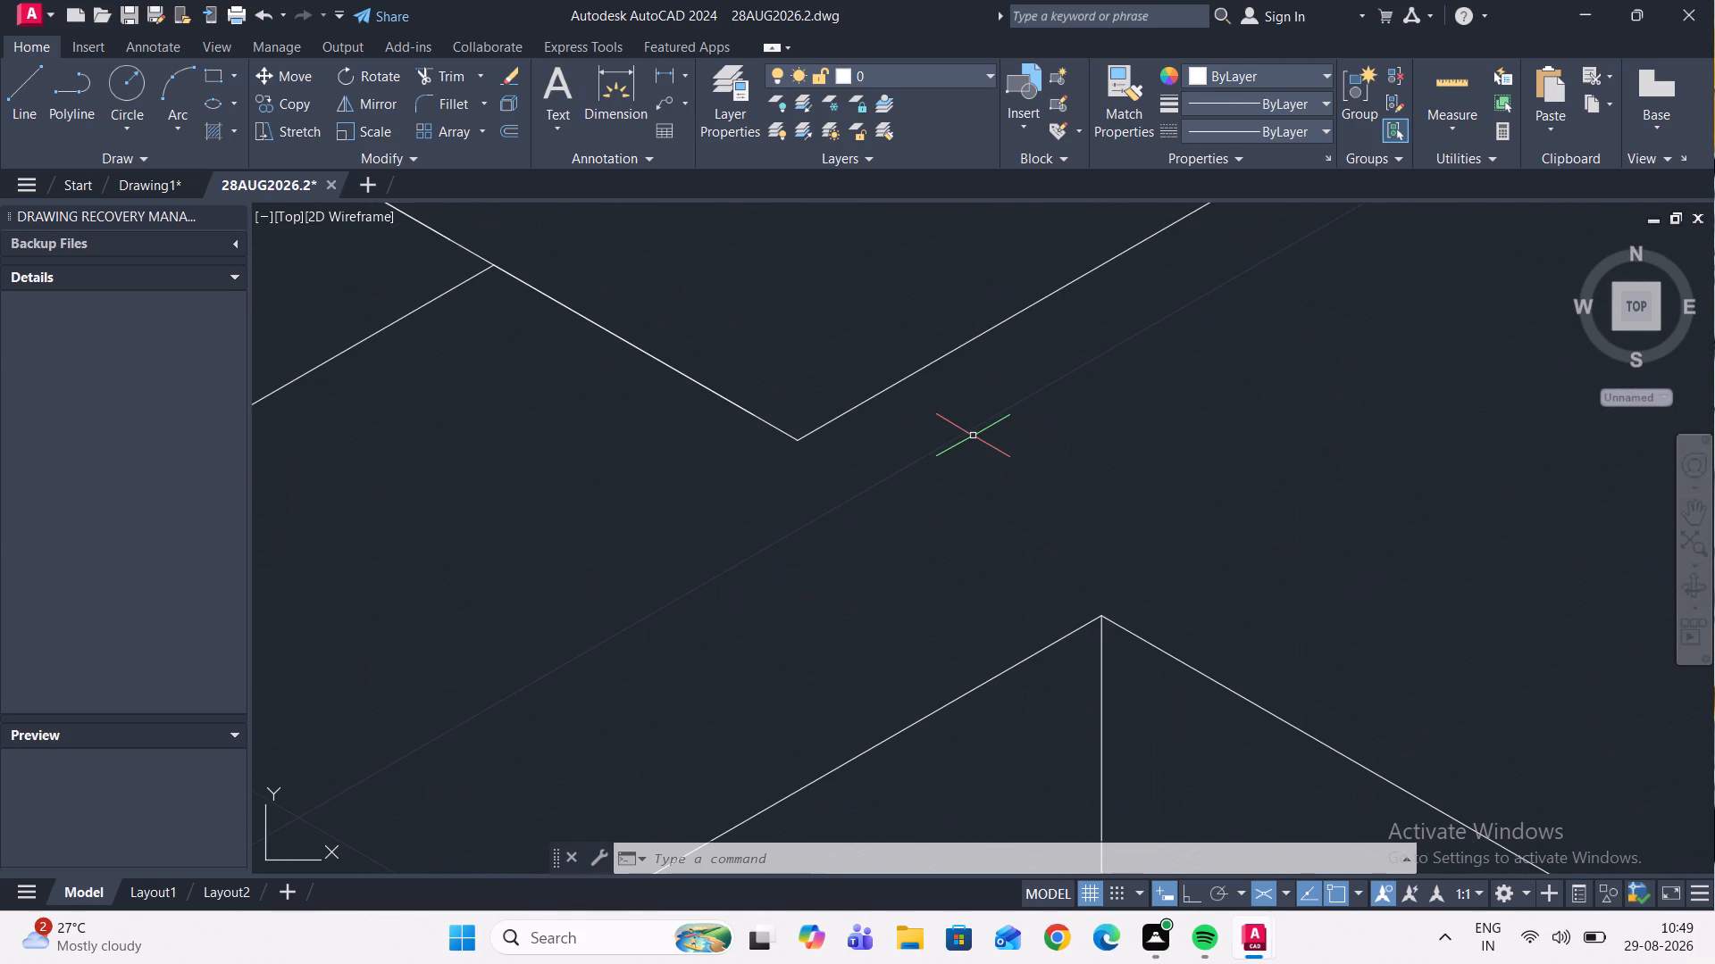
{"action": "scroll", "coordinate": [973, 436], "scroll_direction": "down", "scroll_amount": 4}
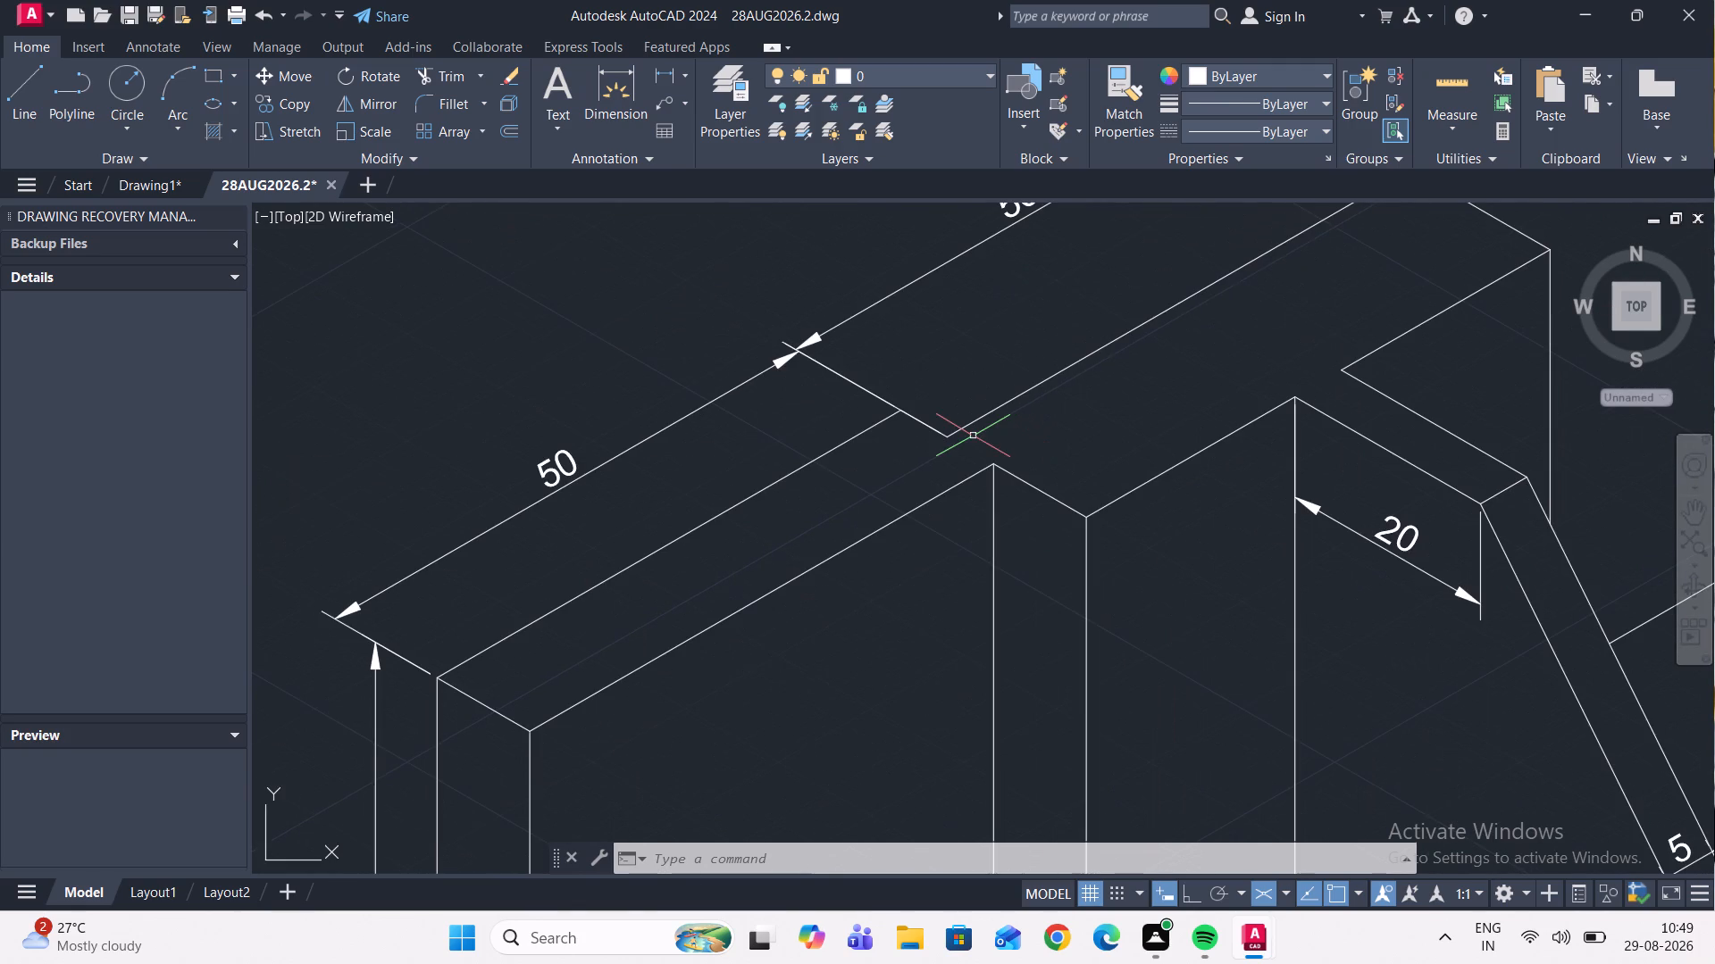
{"action": "scroll", "coordinate": [973, 436], "scroll_direction": "down", "scroll_amount": 1}
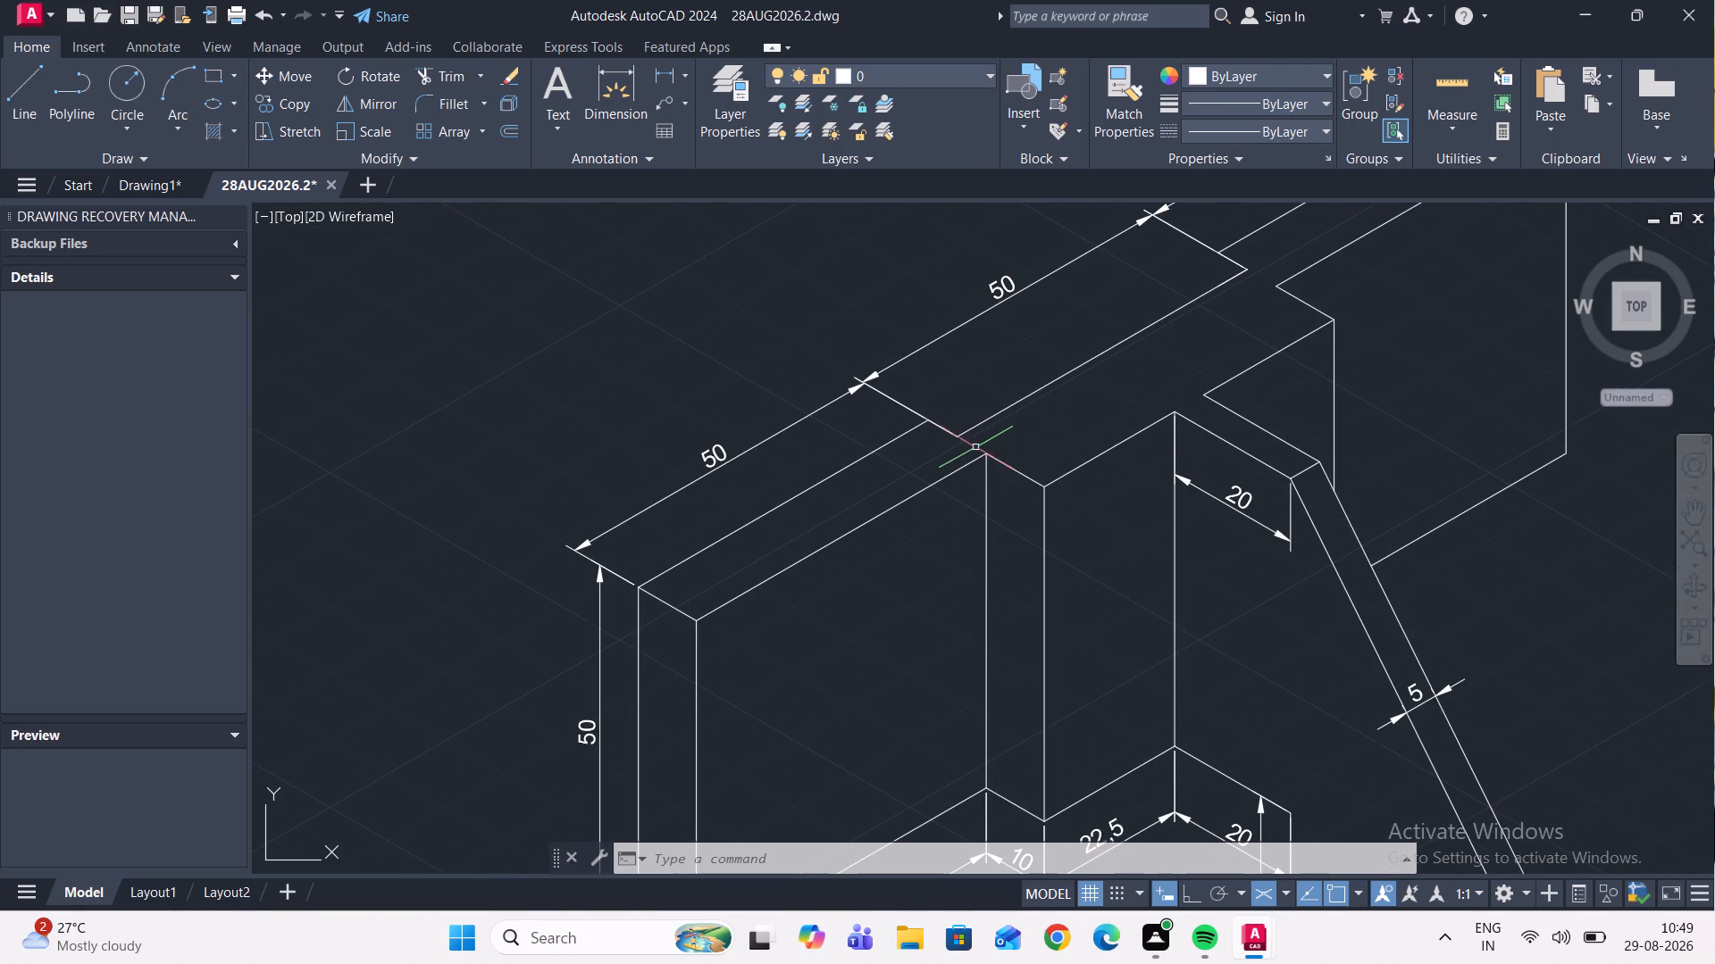
{"action": "scroll", "coordinate": [966, 460], "scroll_direction": "down", "scroll_amount": 1}
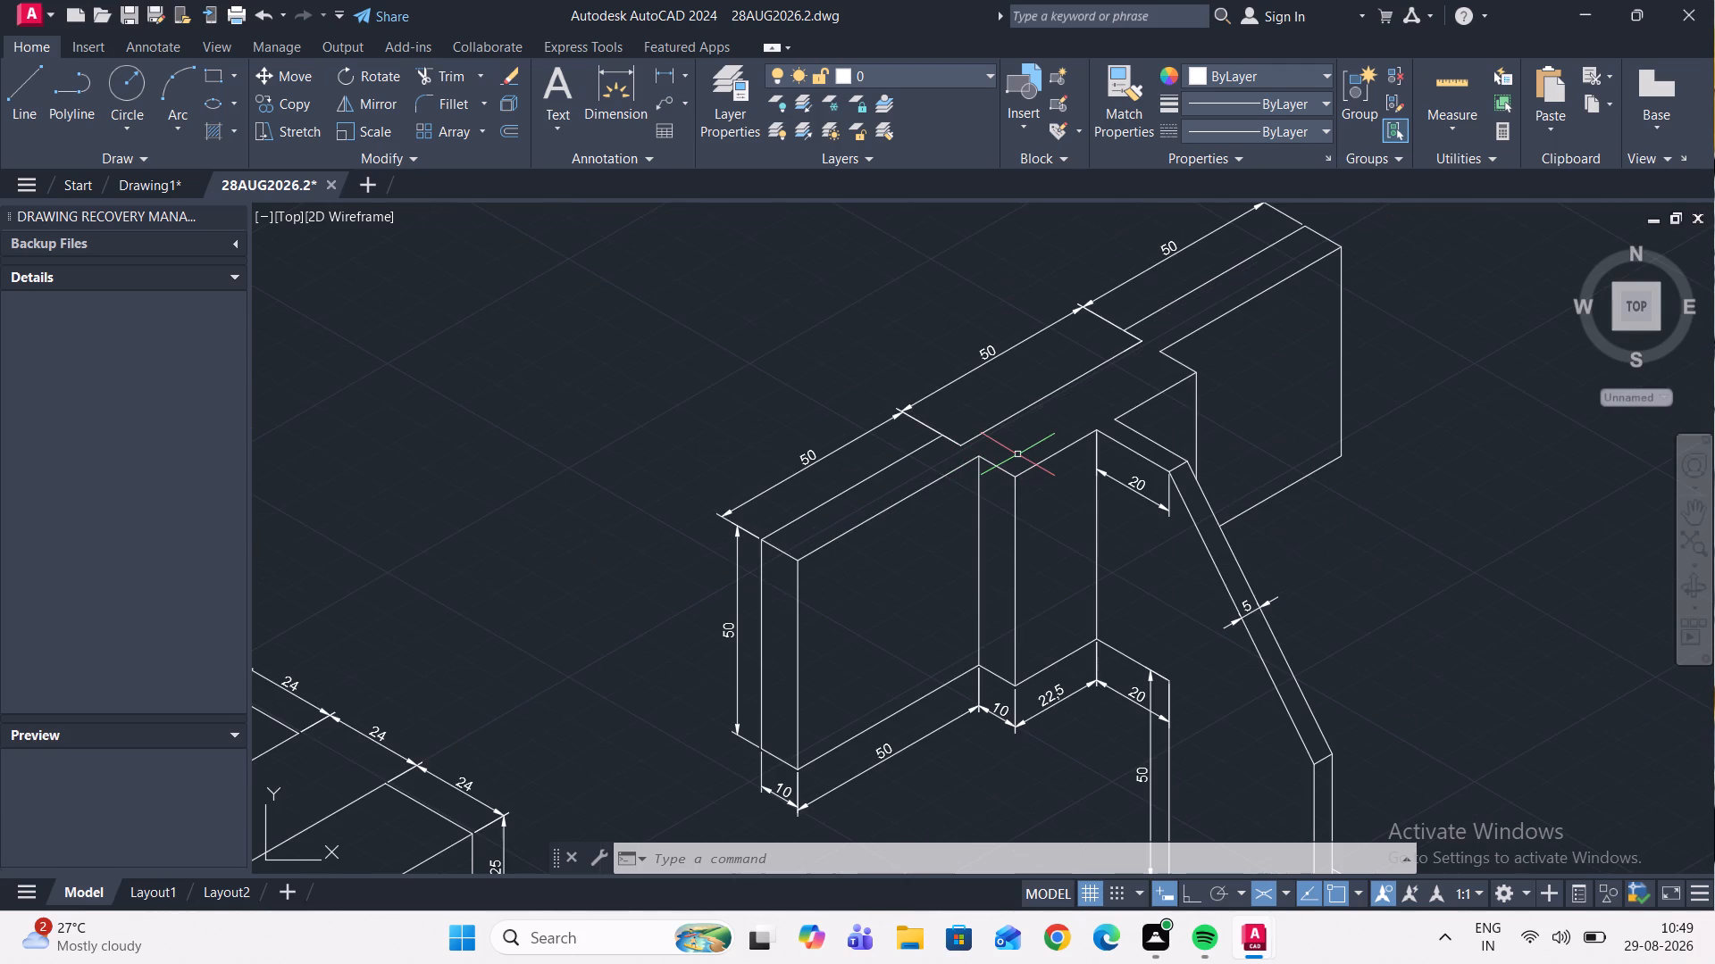
{"action": "scroll", "coordinate": [1198, 391], "scroll_direction": "up", "scroll_amount": 1}
{"action": "scroll", "coordinate": [1178, 323], "scroll_direction": "down", "scroll_amount": 1}
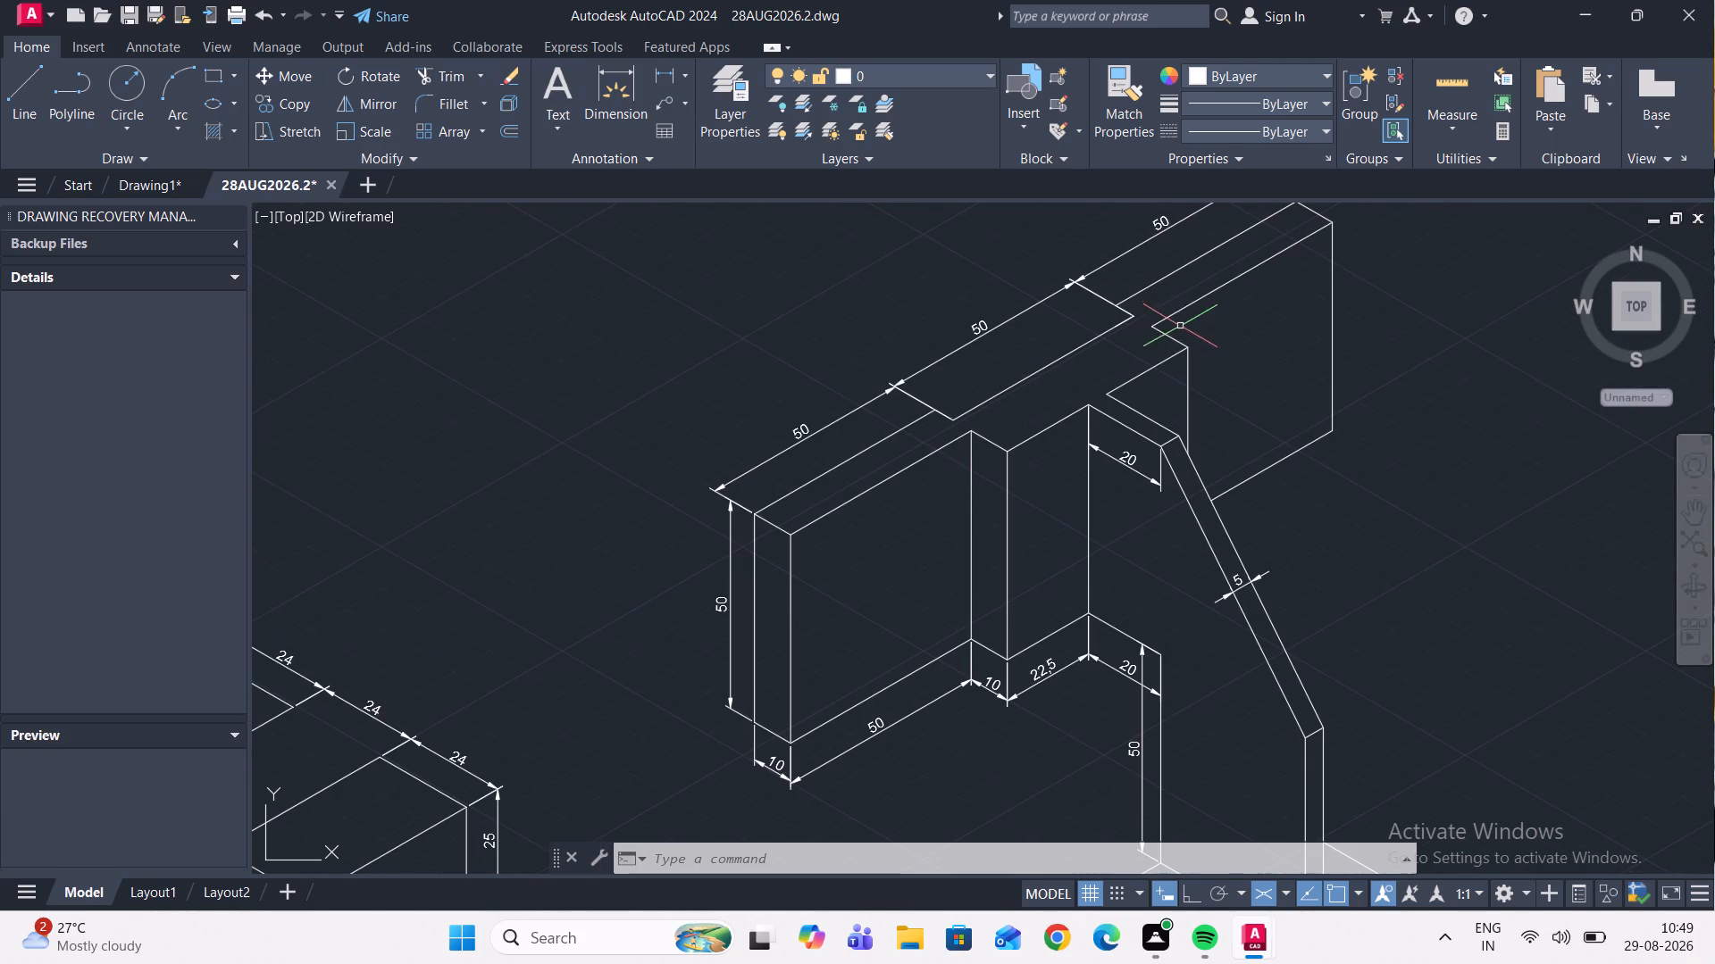
Check the length of the far block's front top edge with a trial aligned dimension, without placing it.
{"action": "left_click", "coordinate": [680, 76]}
{"action": "left_click", "coordinate": [732, 160]}
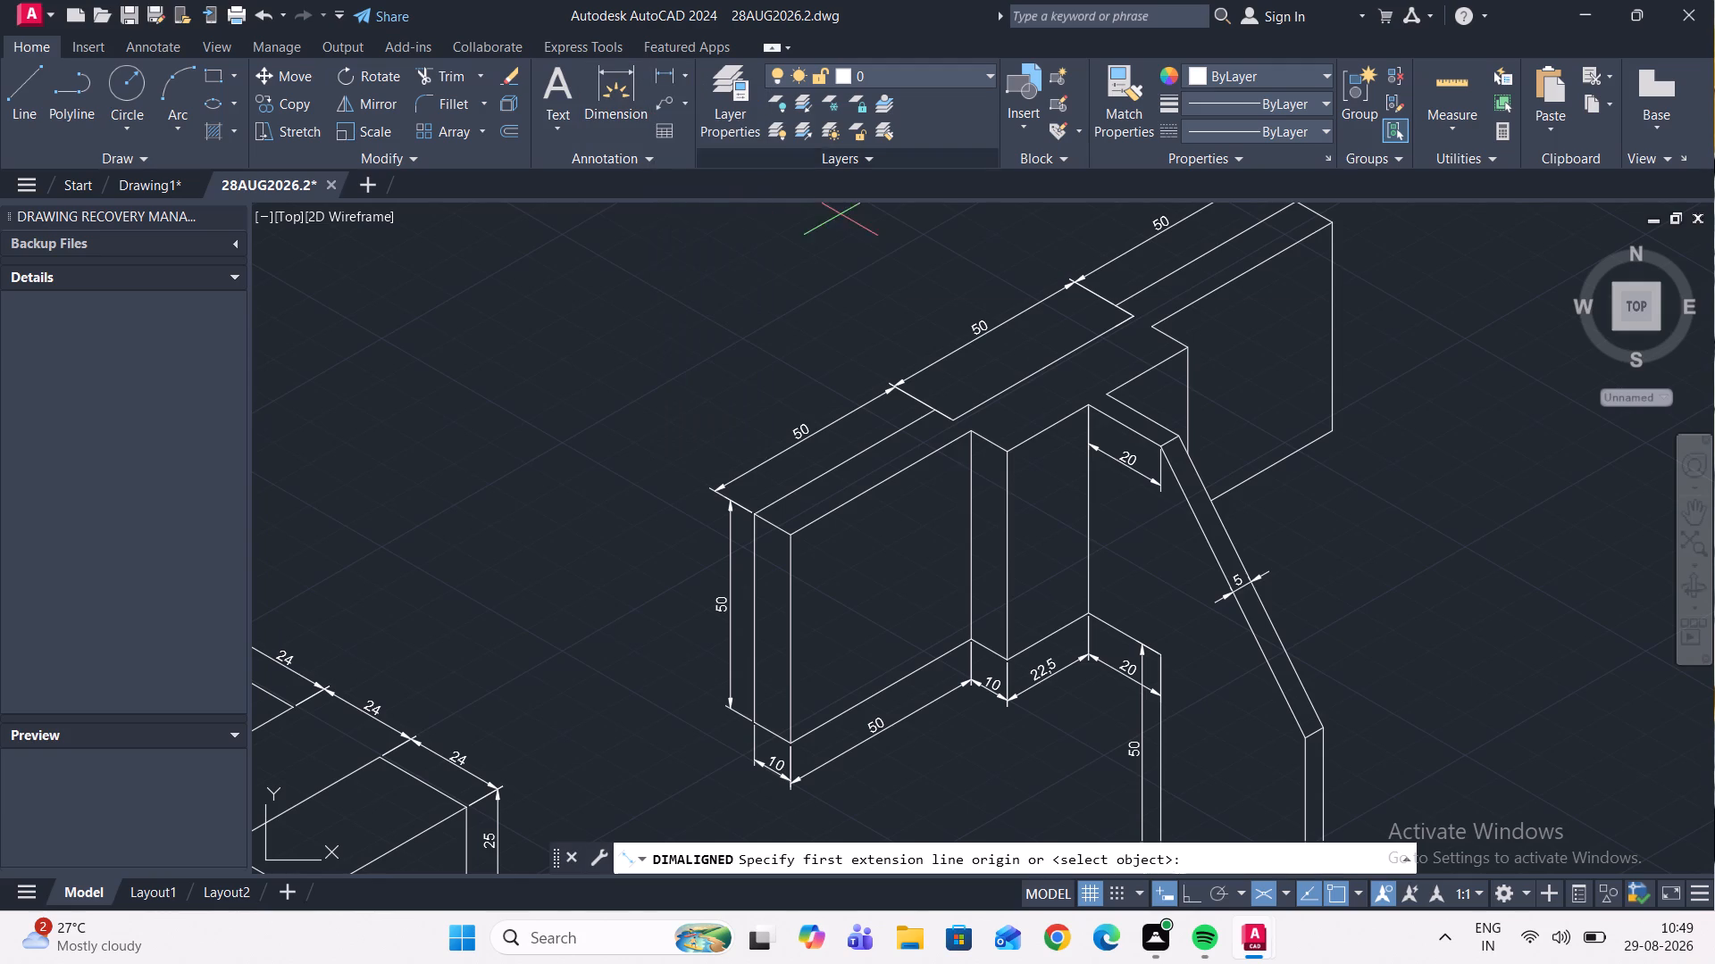
{"action": "scroll", "coordinate": [1318, 370], "scroll_direction": "down", "scroll_amount": 2}
{"action": "scroll", "coordinate": [1312, 311], "scroll_direction": "up", "scroll_amount": 3}
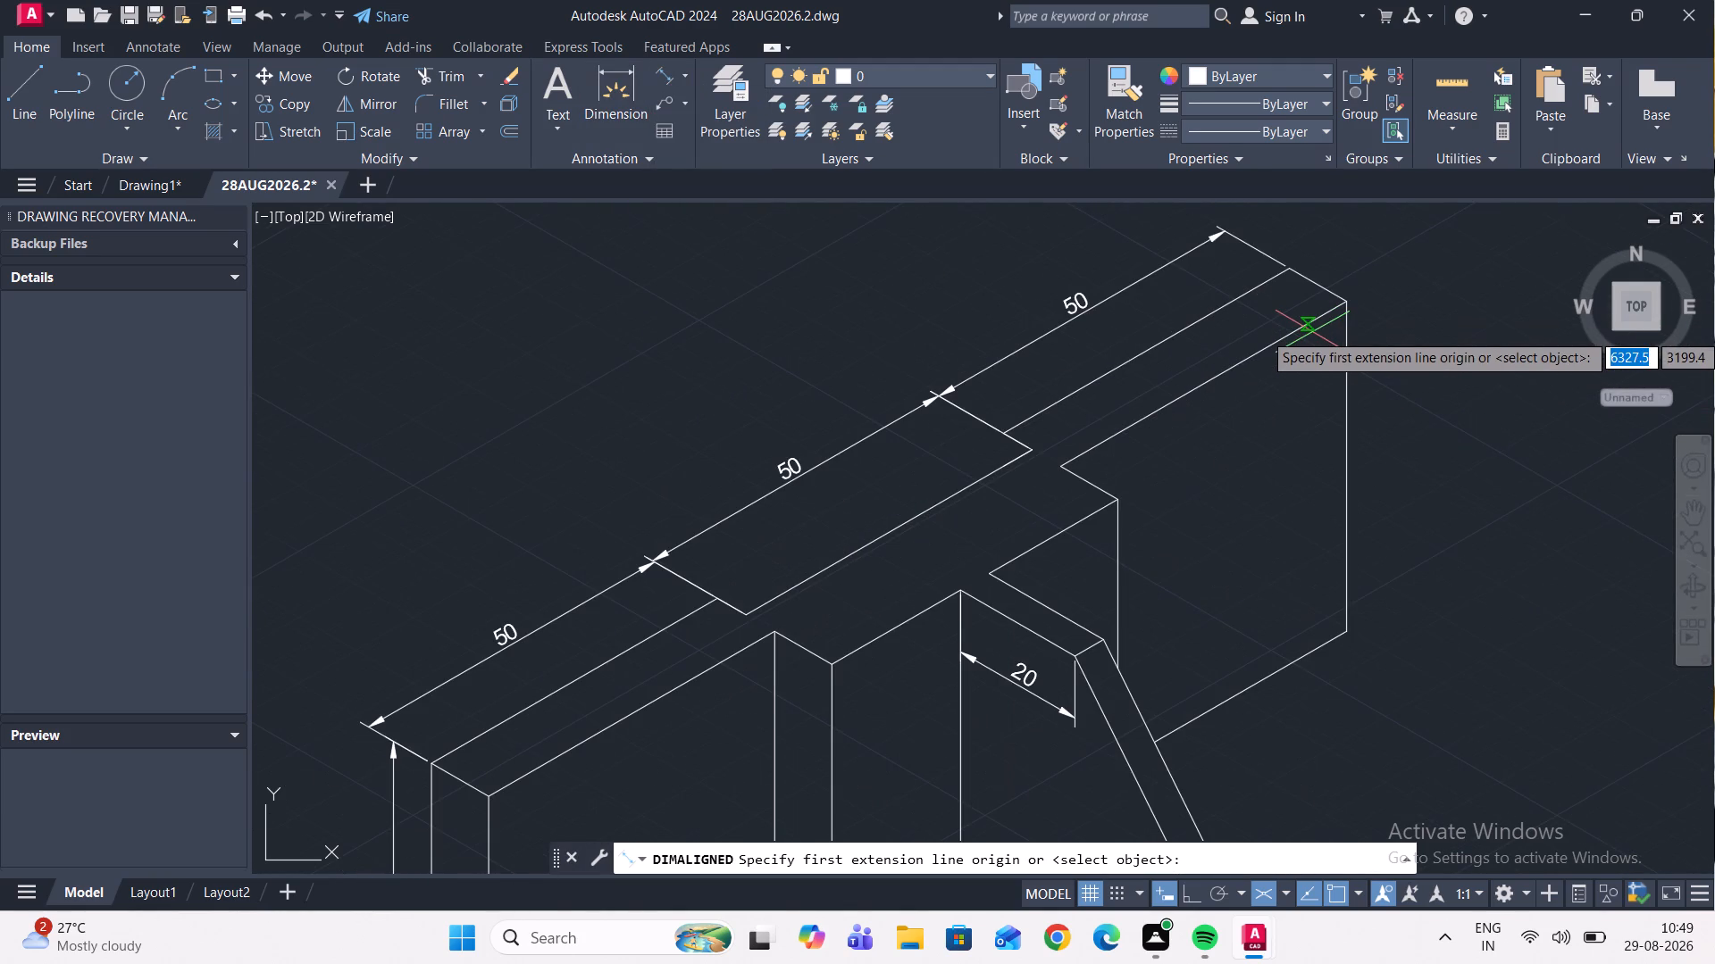
{"action": "left_click", "coordinate": [1351, 304]}
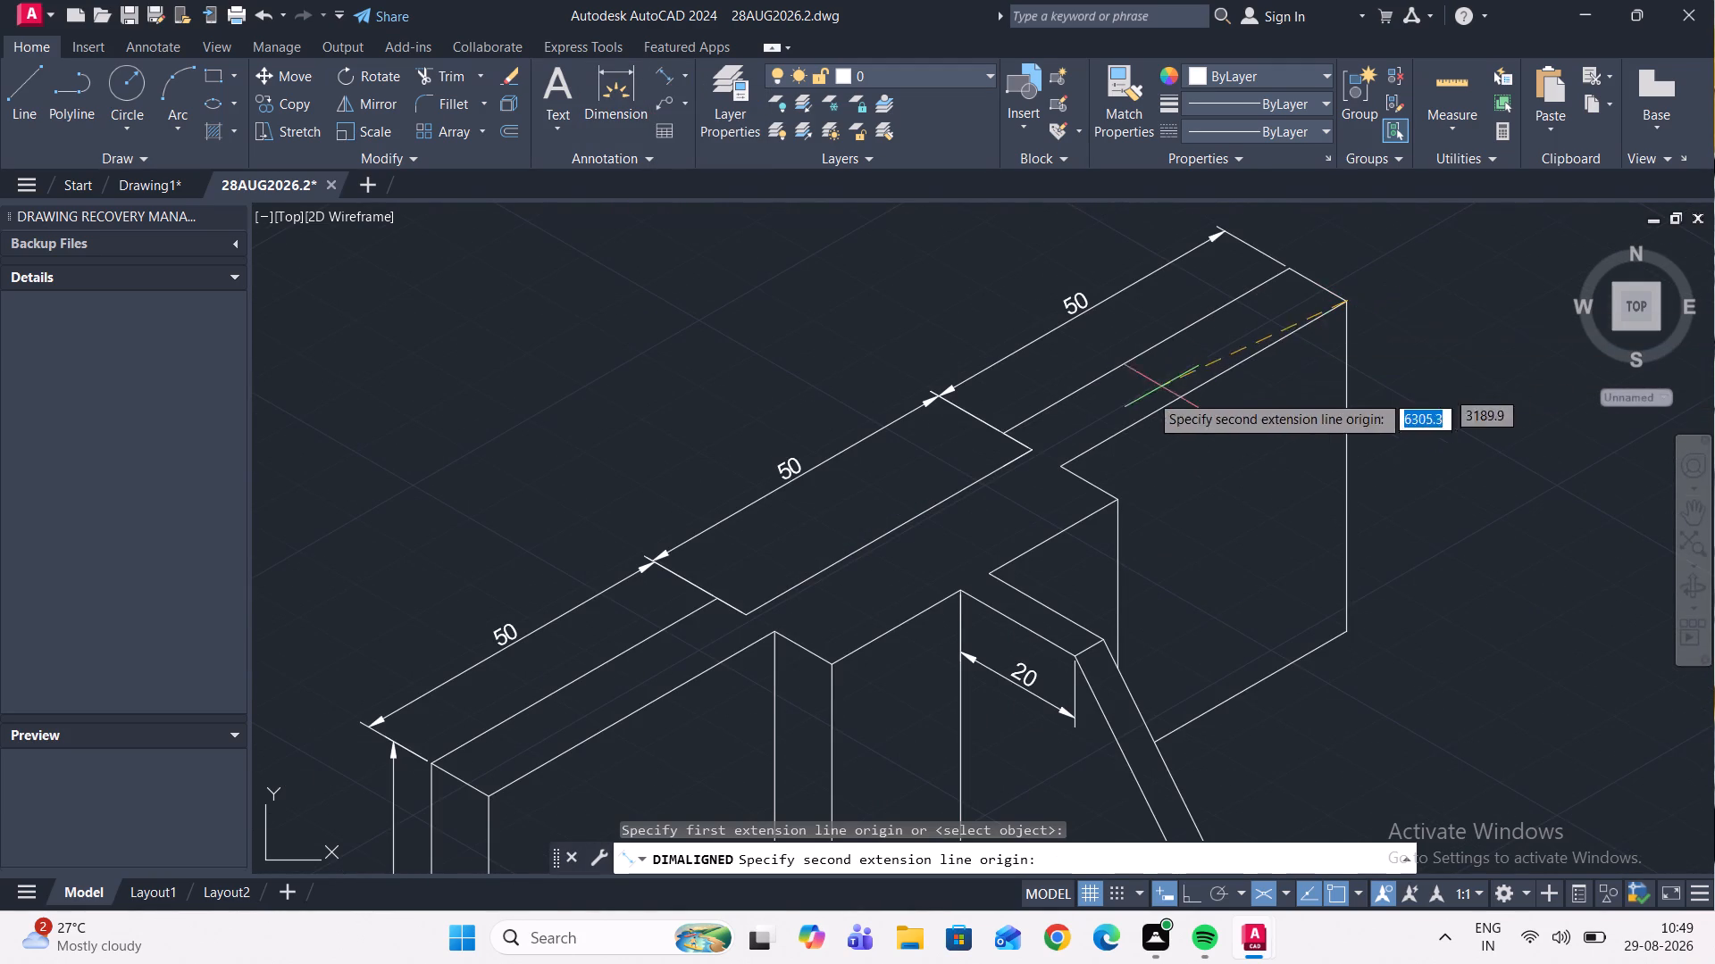
{"action": "left_click", "coordinate": [1061, 465]}
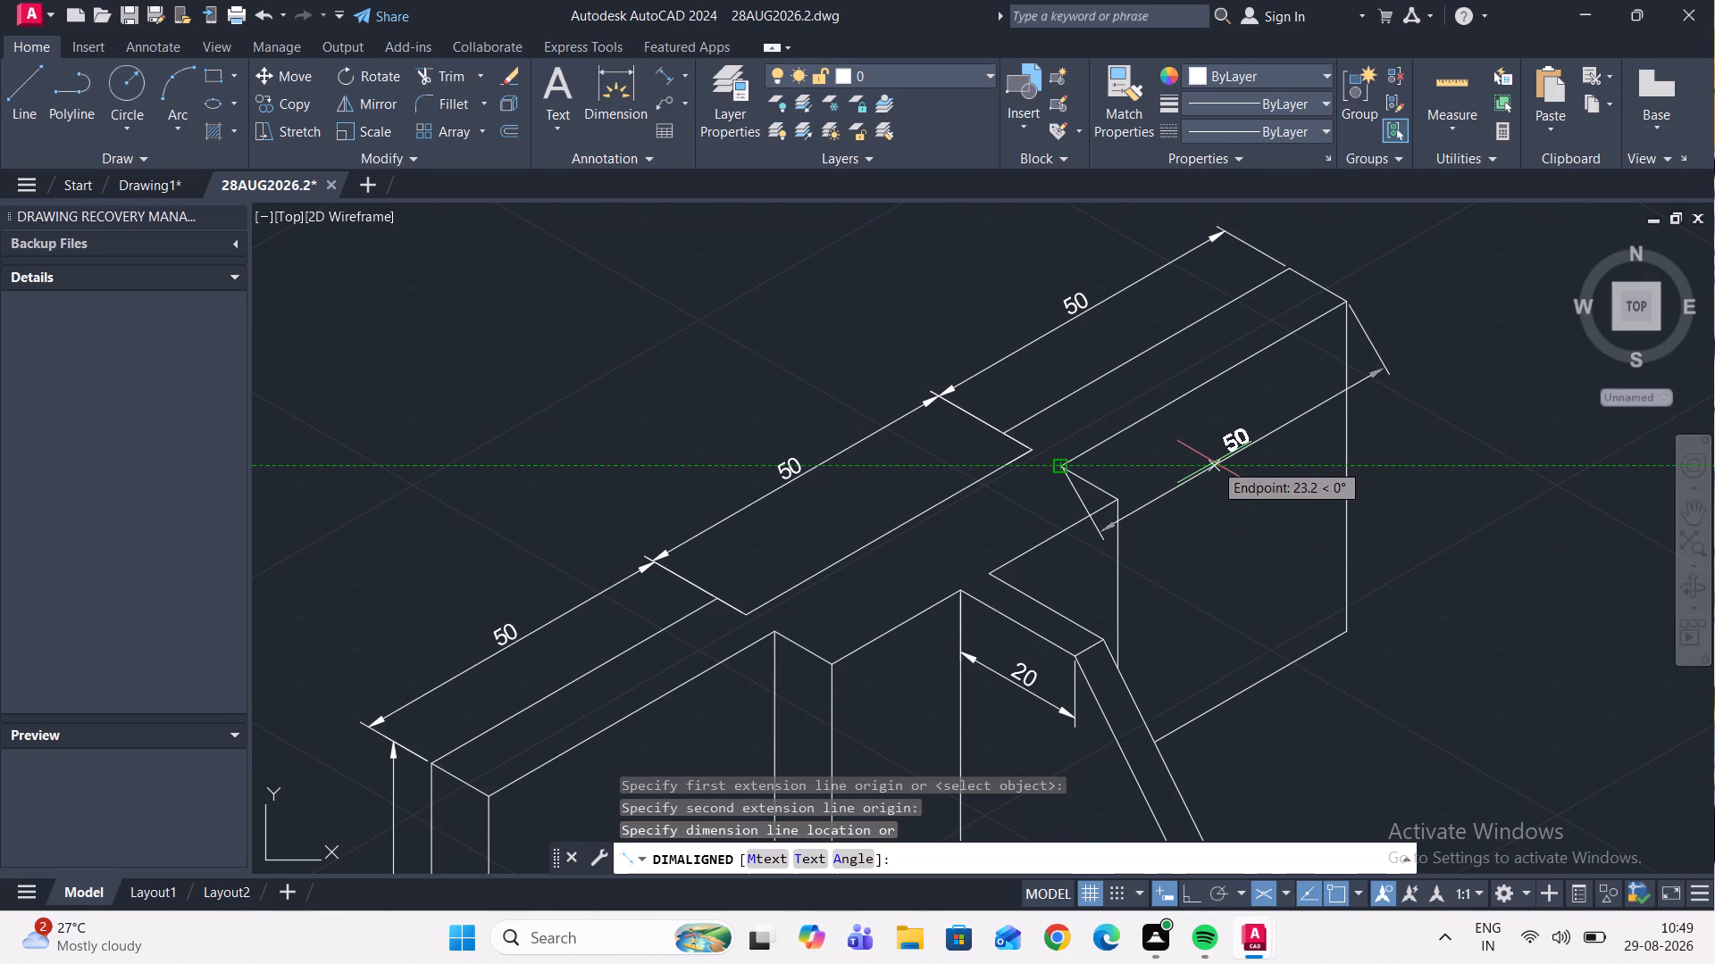
{"action": "key", "text": "Escape"}
Add aligned dimensions to the two short top edges of the middle section, one on each side of the arm's top strip.
{"action": "key", "text": "space"}
{"action": "key", "text": "space"}
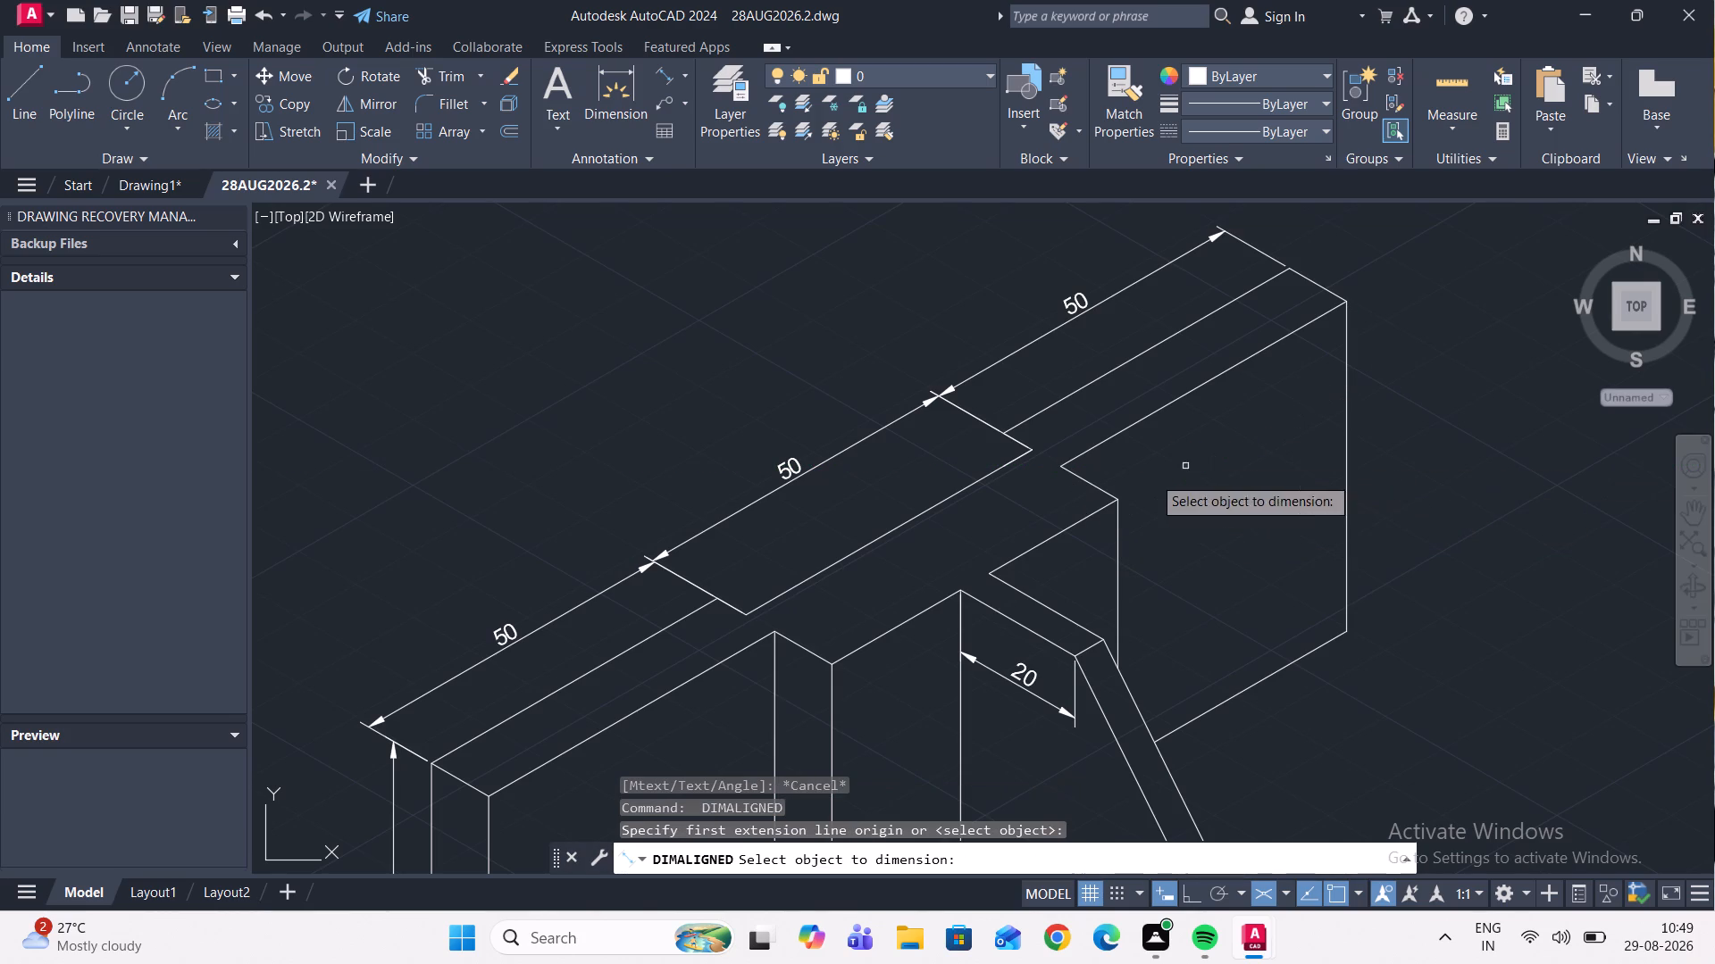
{"action": "left_click", "coordinate": [1057, 535]}
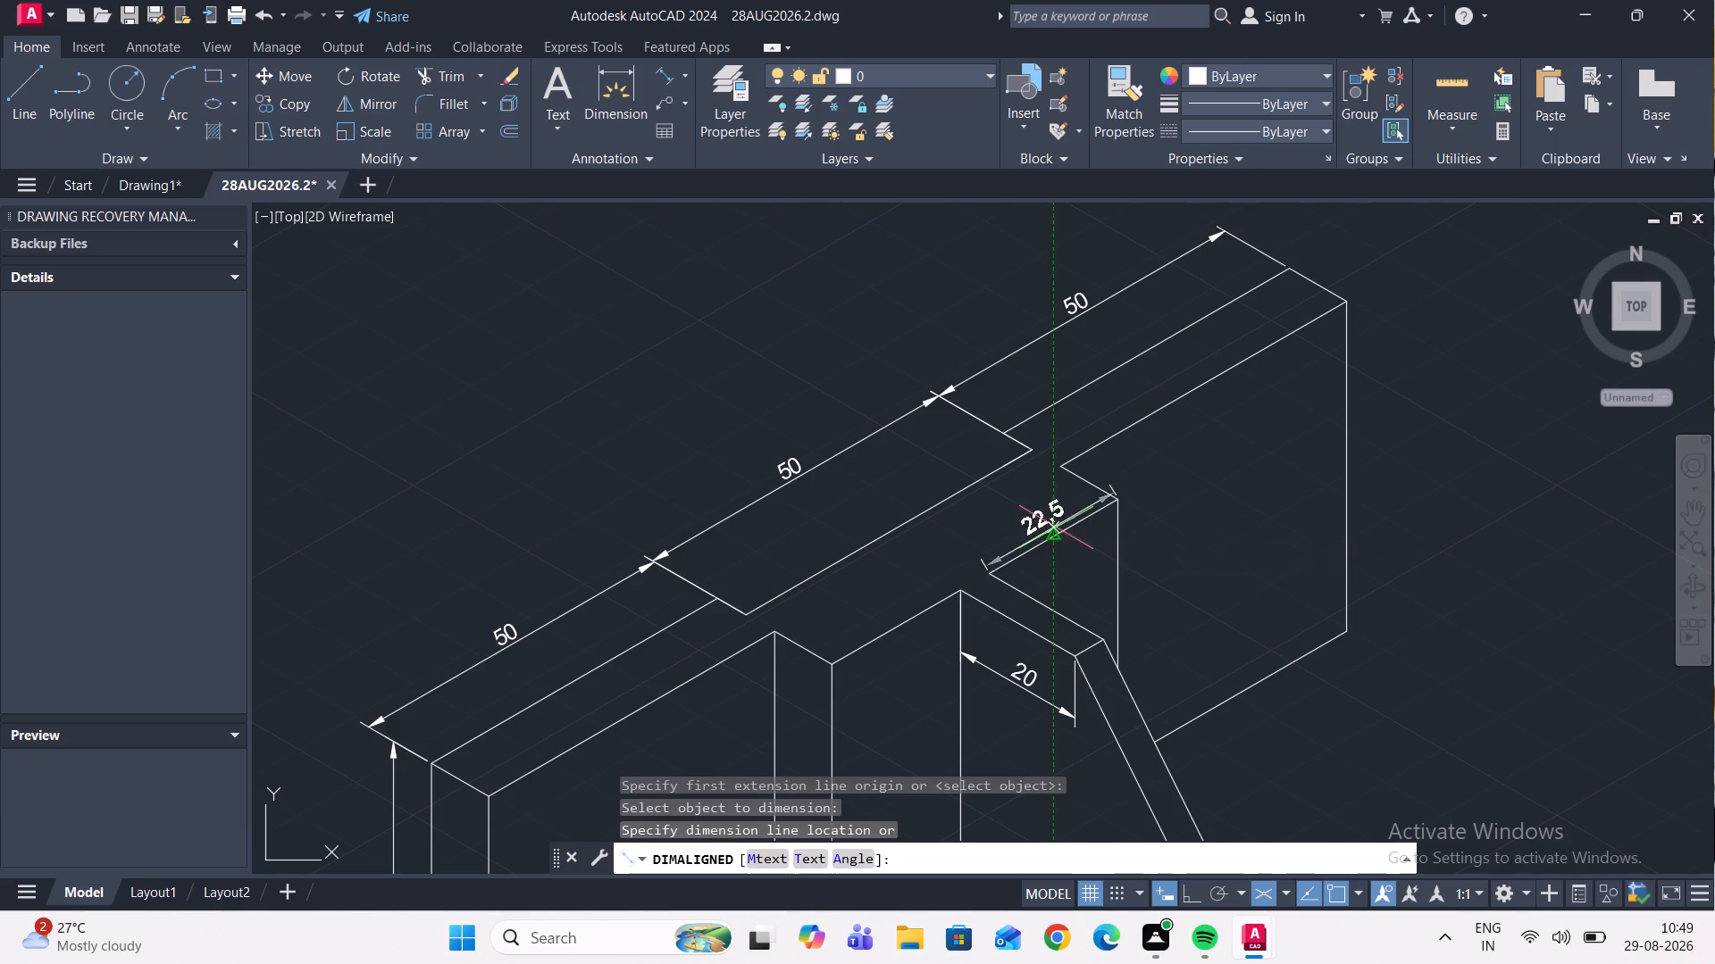
{"action": "left_click", "coordinate": [1042, 510]}
{"action": "key", "text": "space"}
{"action": "key", "text": "space"}
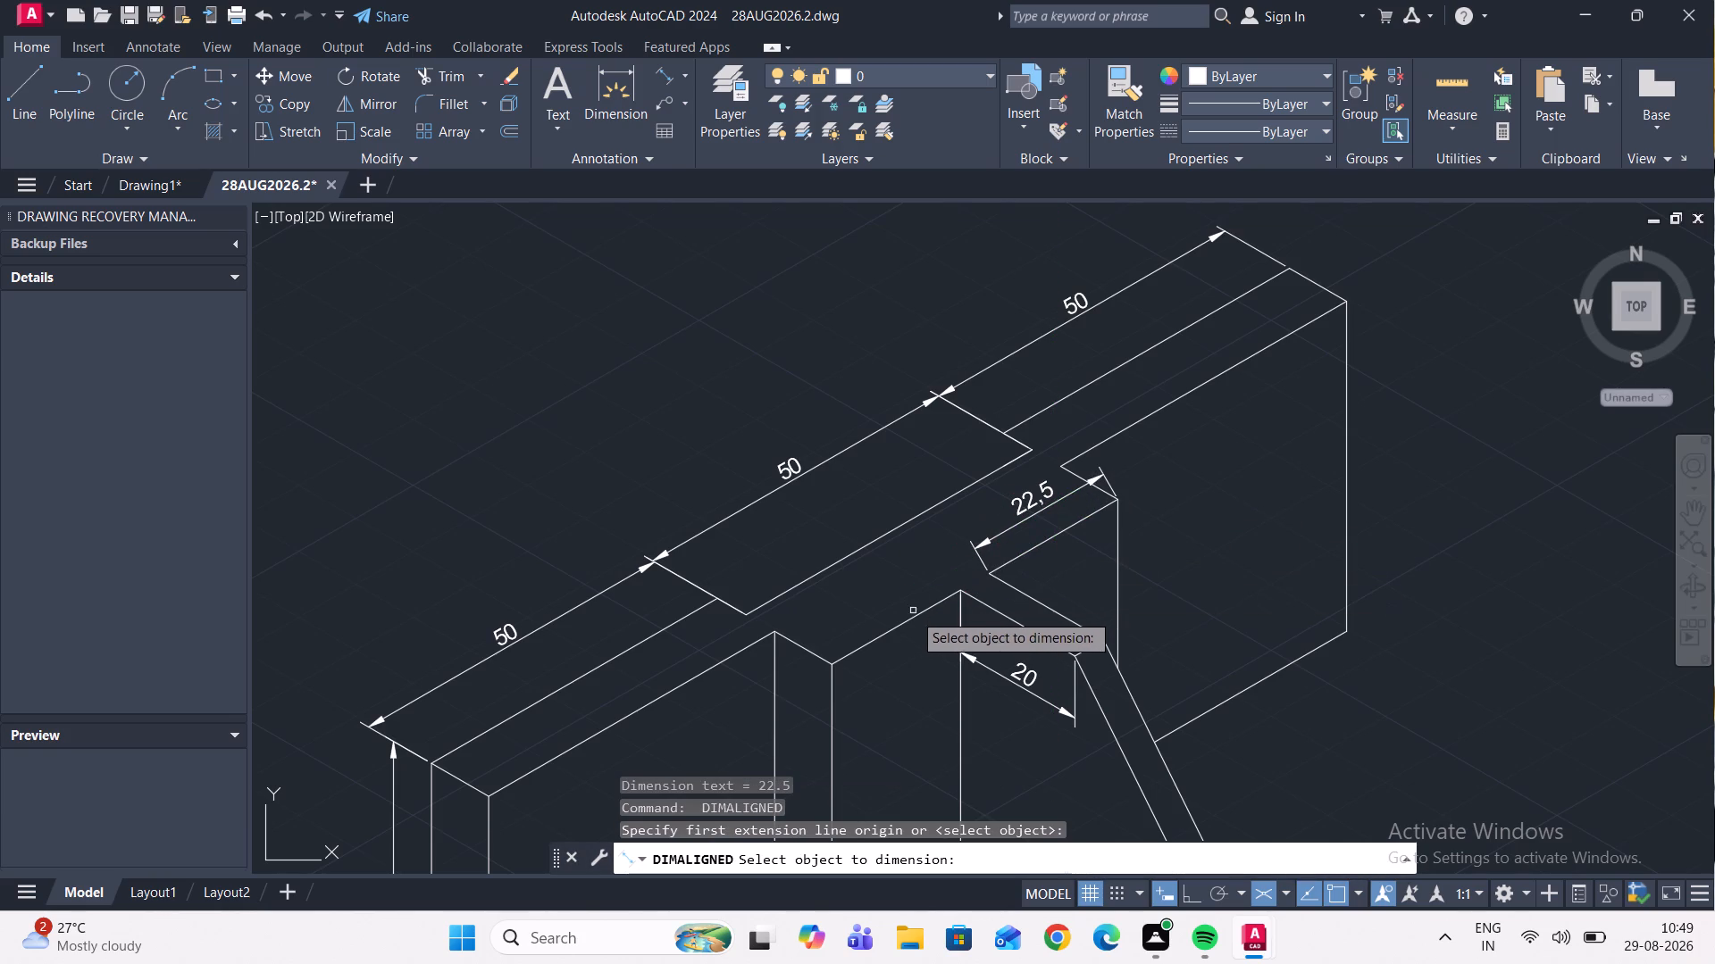
{"action": "left_click", "coordinate": [915, 616]}
{"action": "left_click", "coordinate": [897, 597]}
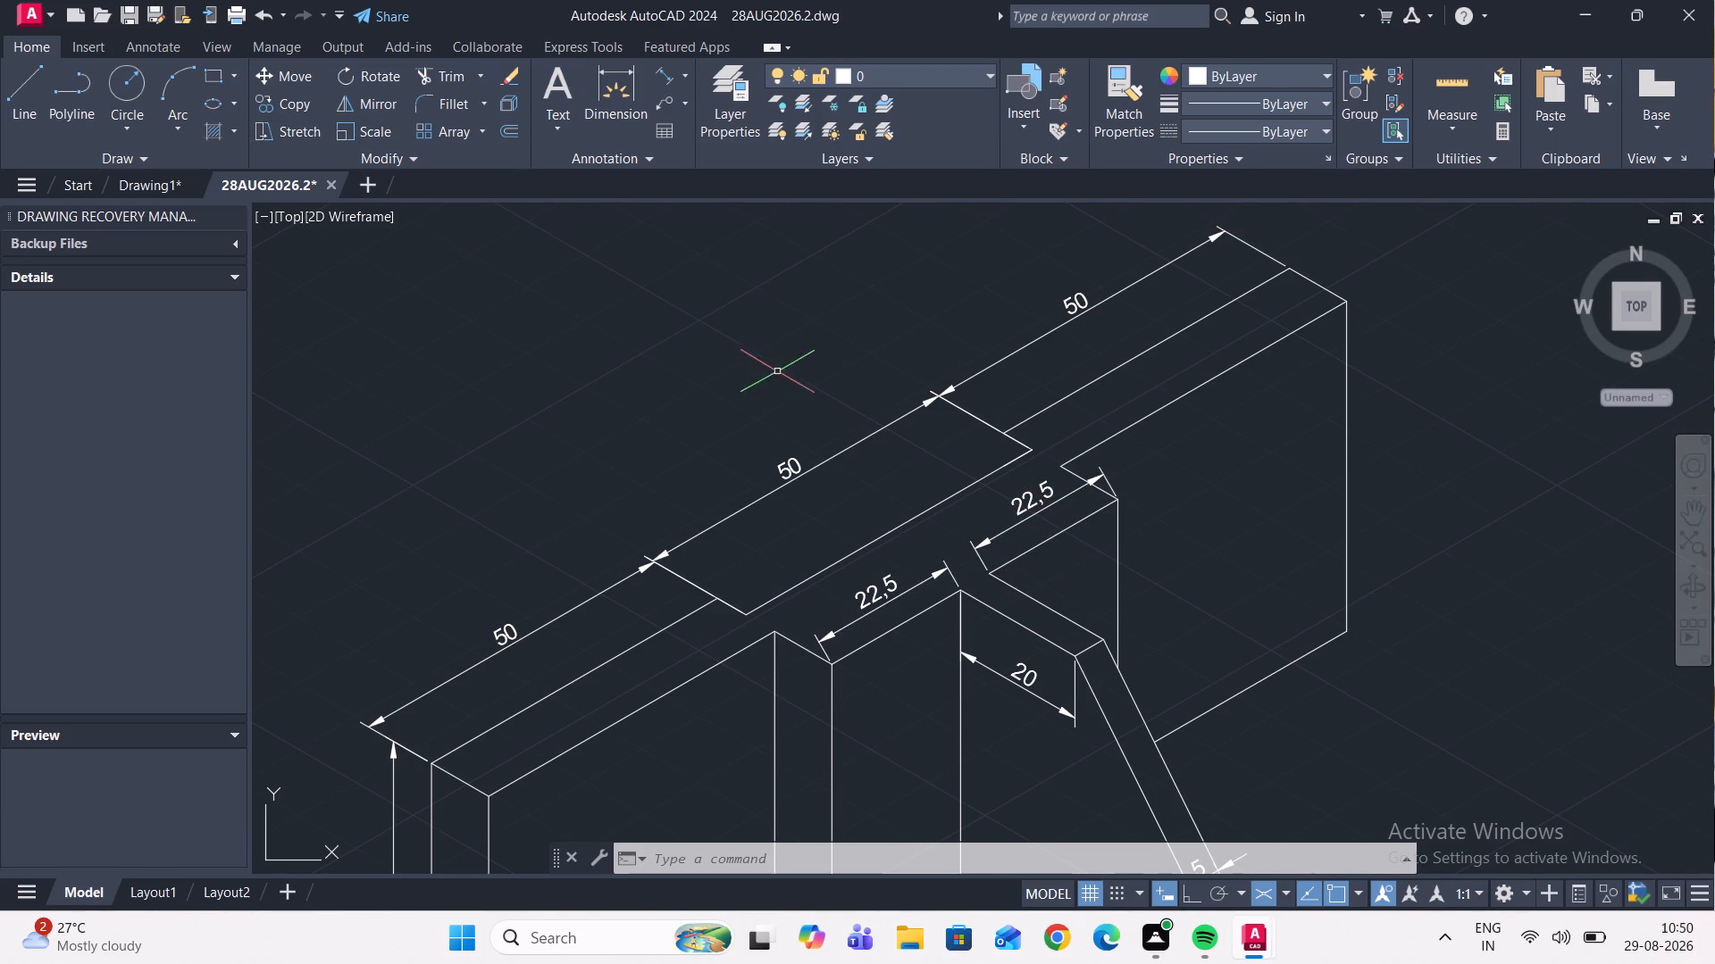
Check the span between the two inner block corners and the width of the sloping arm's top end with trial aligned dimensions.
{"action": "key", "text": "space"}
{"action": "left_click", "coordinate": [774, 633]}
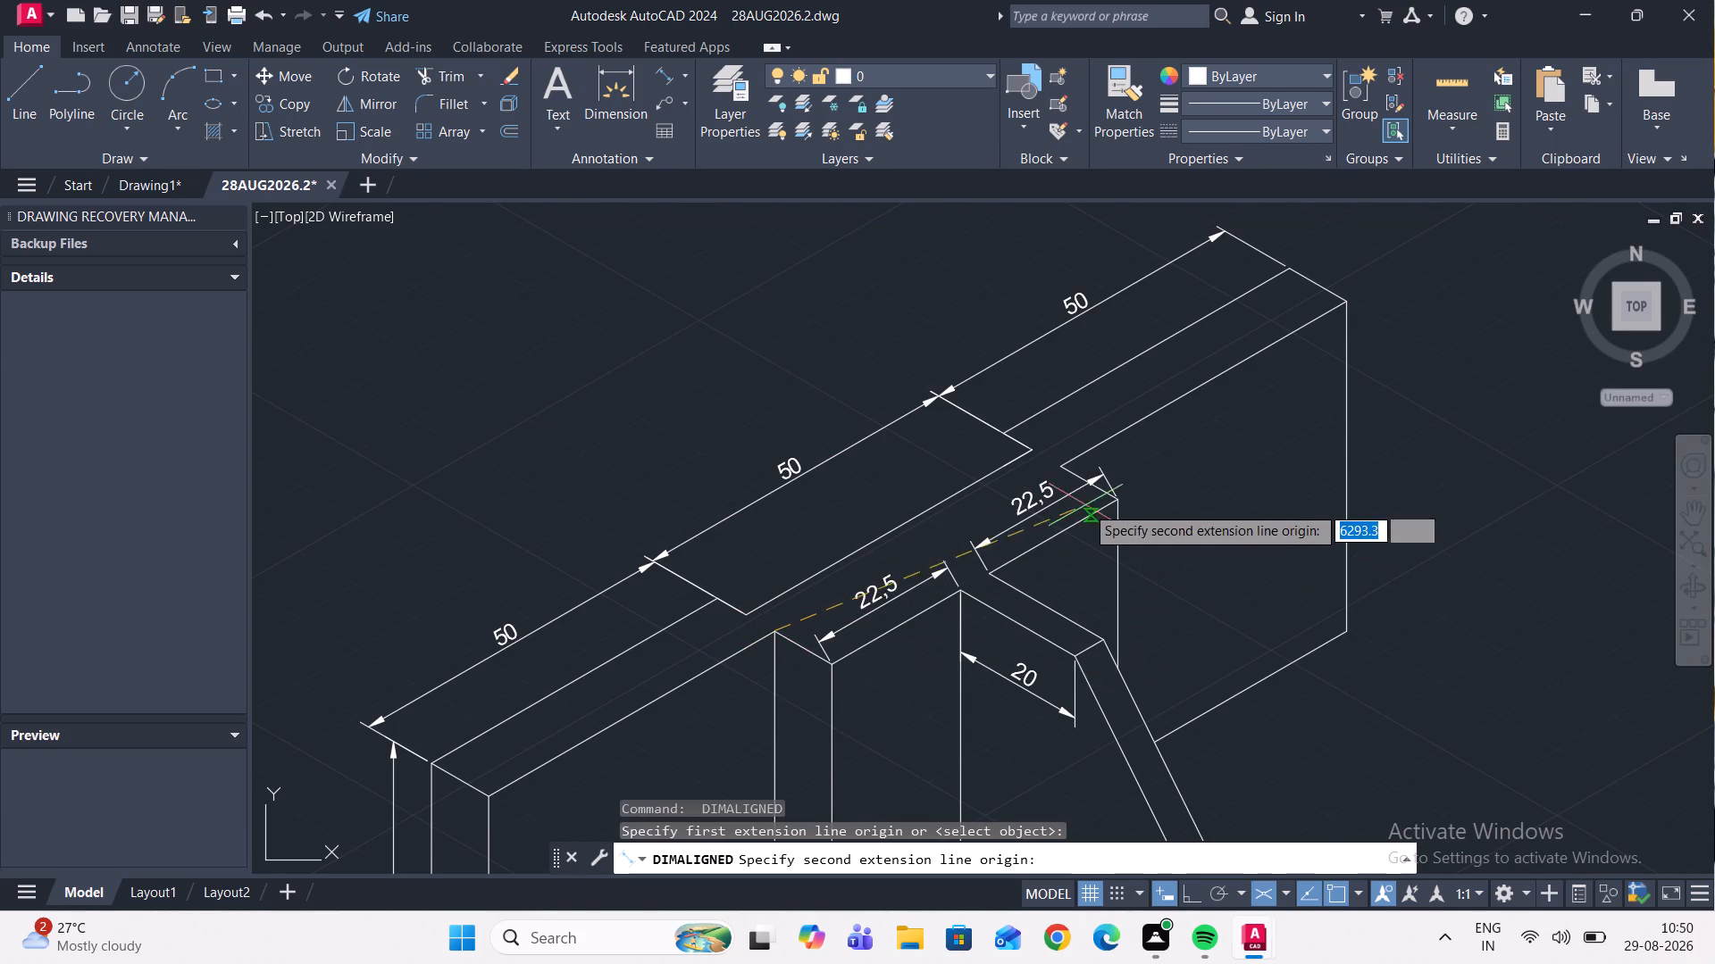
{"action": "left_click", "coordinate": [1062, 467]}
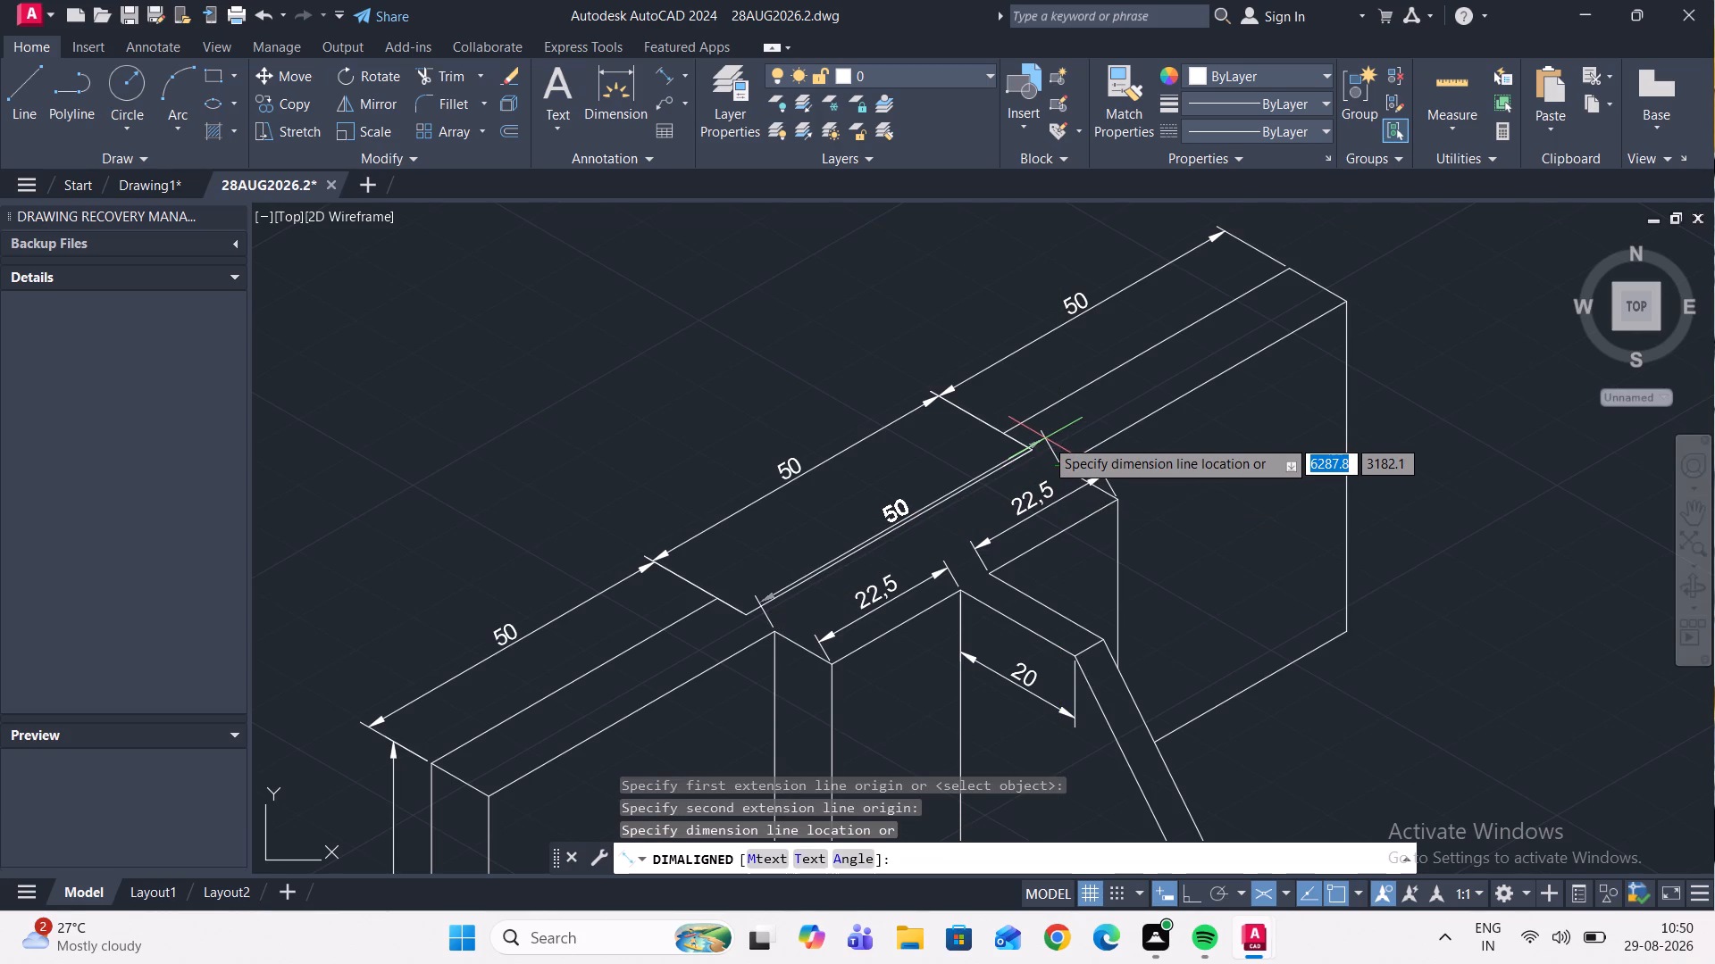
{"action": "key", "text": "Escape"}
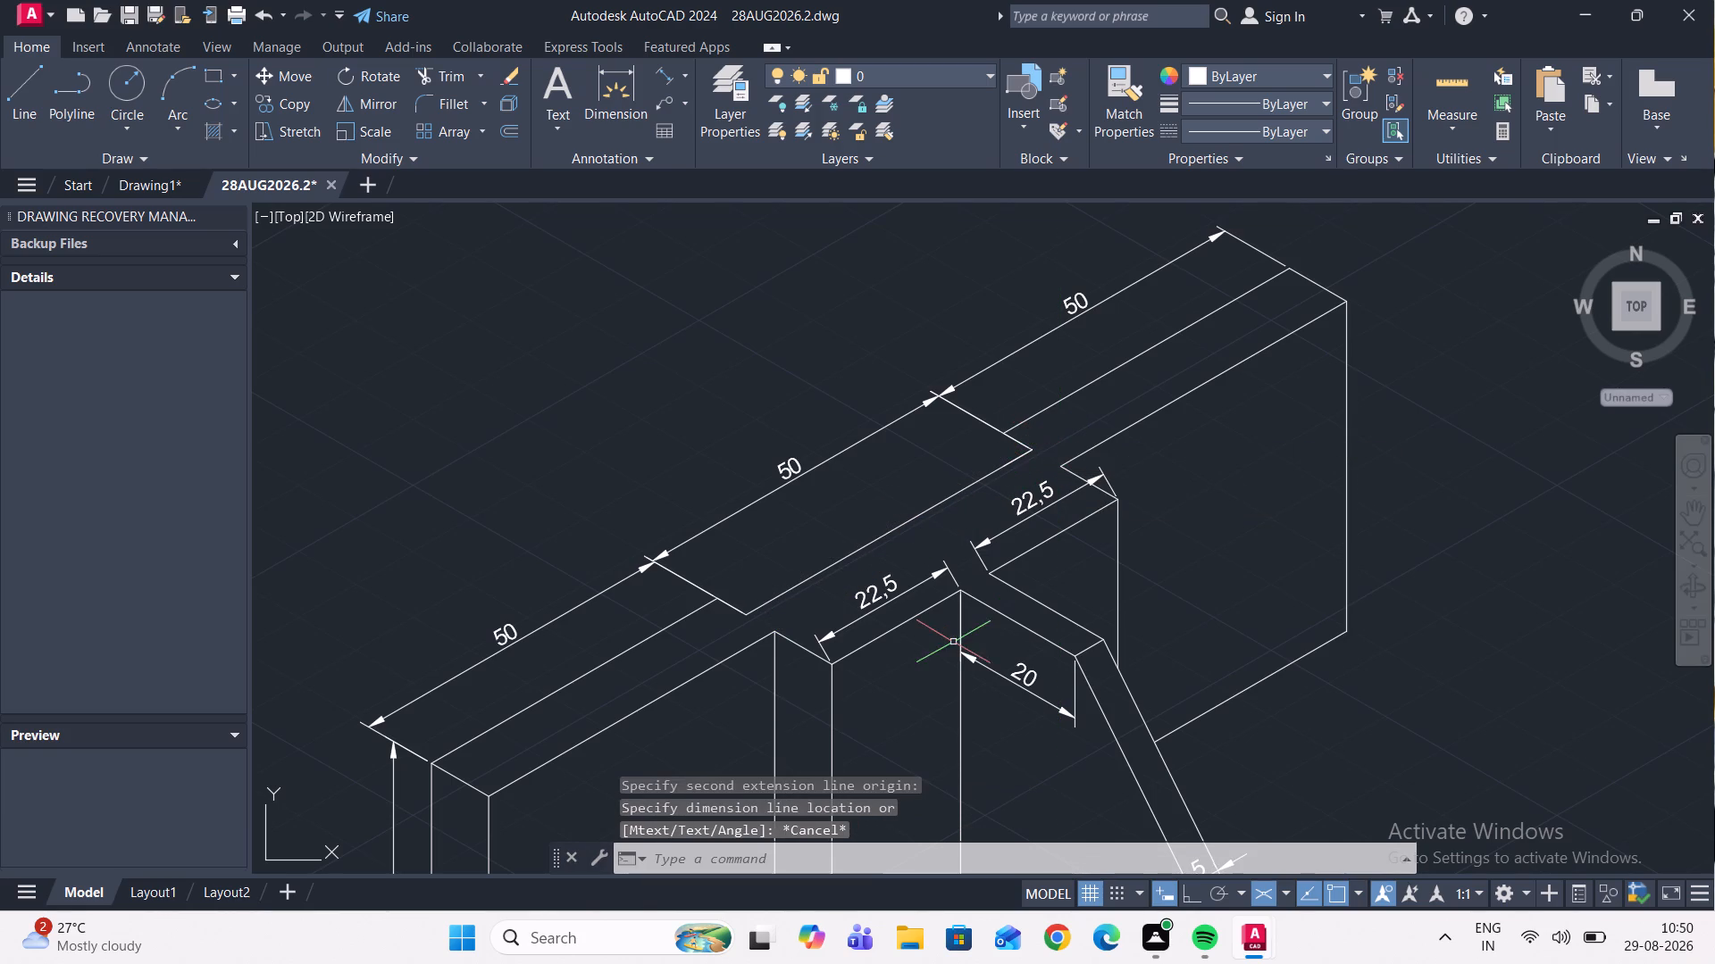
{"action": "key", "text": "space"}
{"action": "left_click", "coordinate": [1075, 653]}
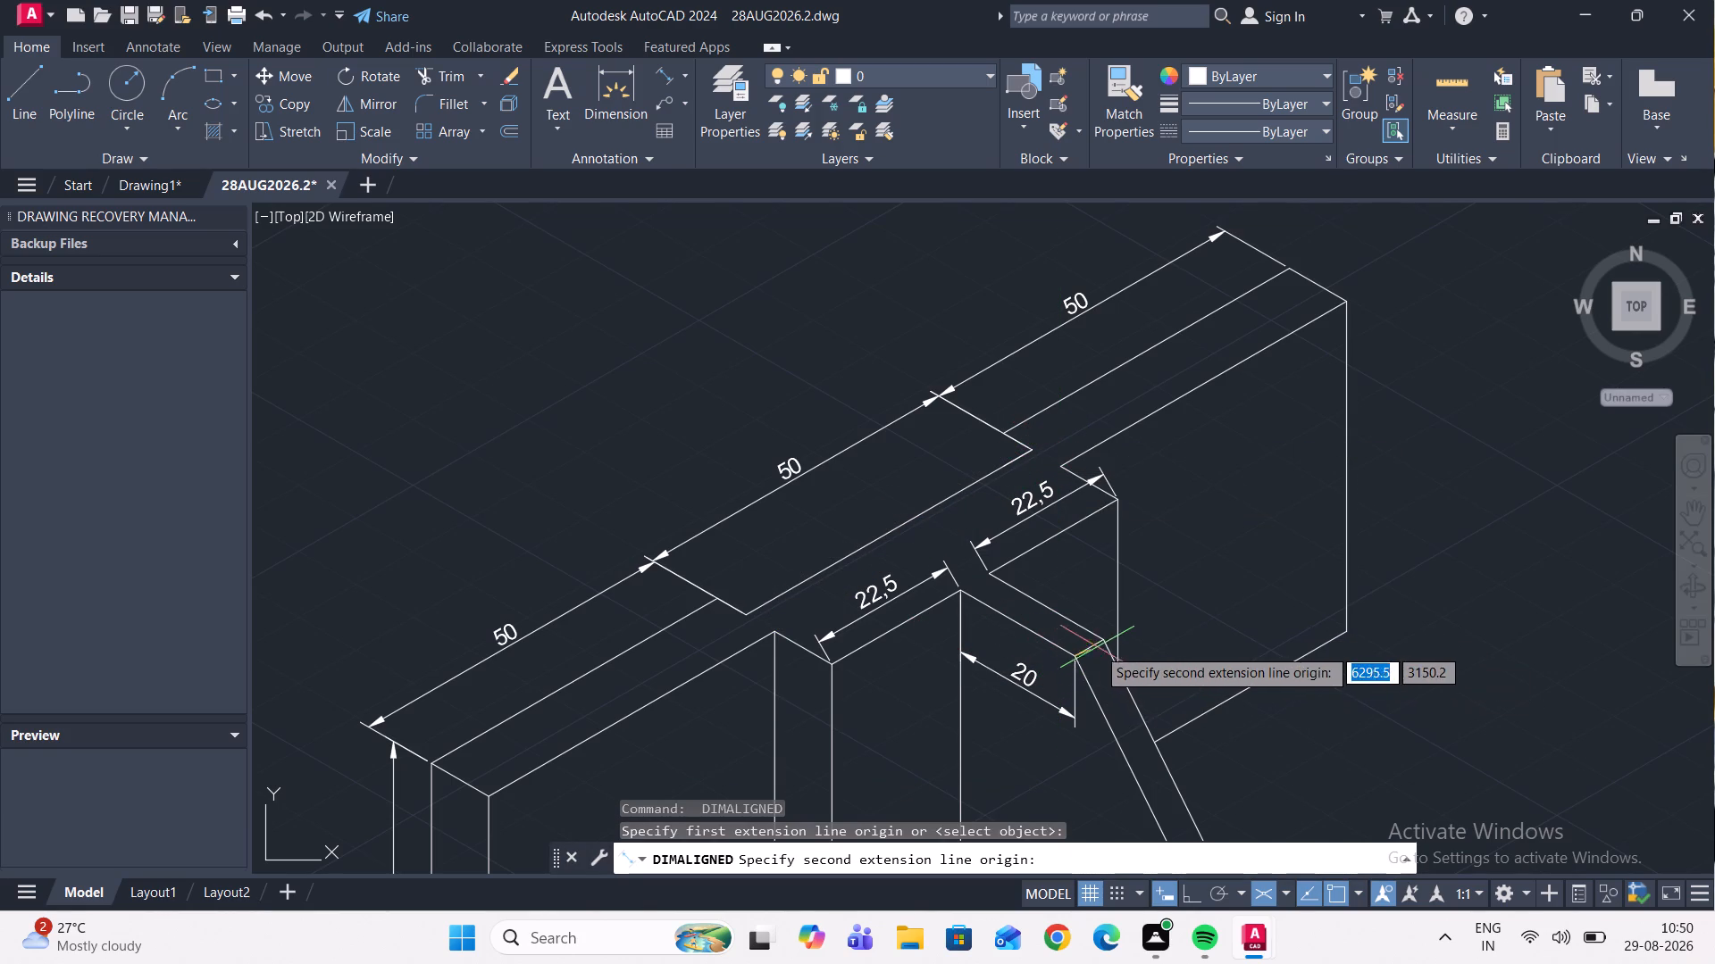
{"action": "left_click", "coordinate": [1101, 641]}
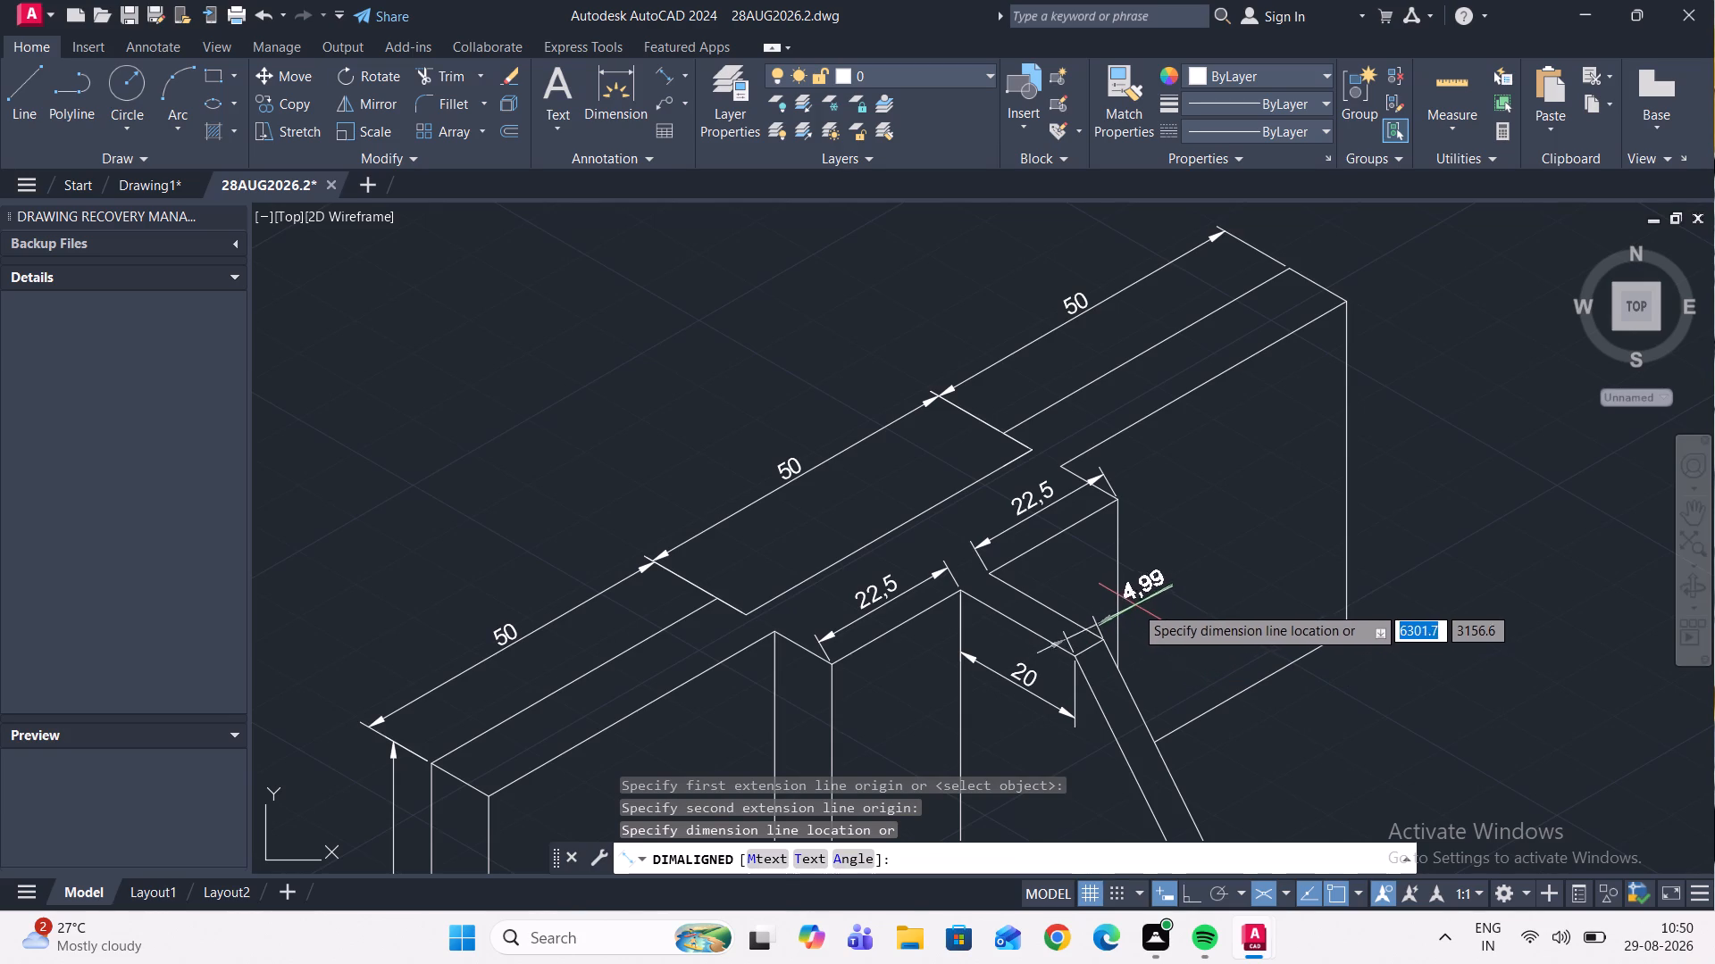
{"action": "key", "text": "Escape"}
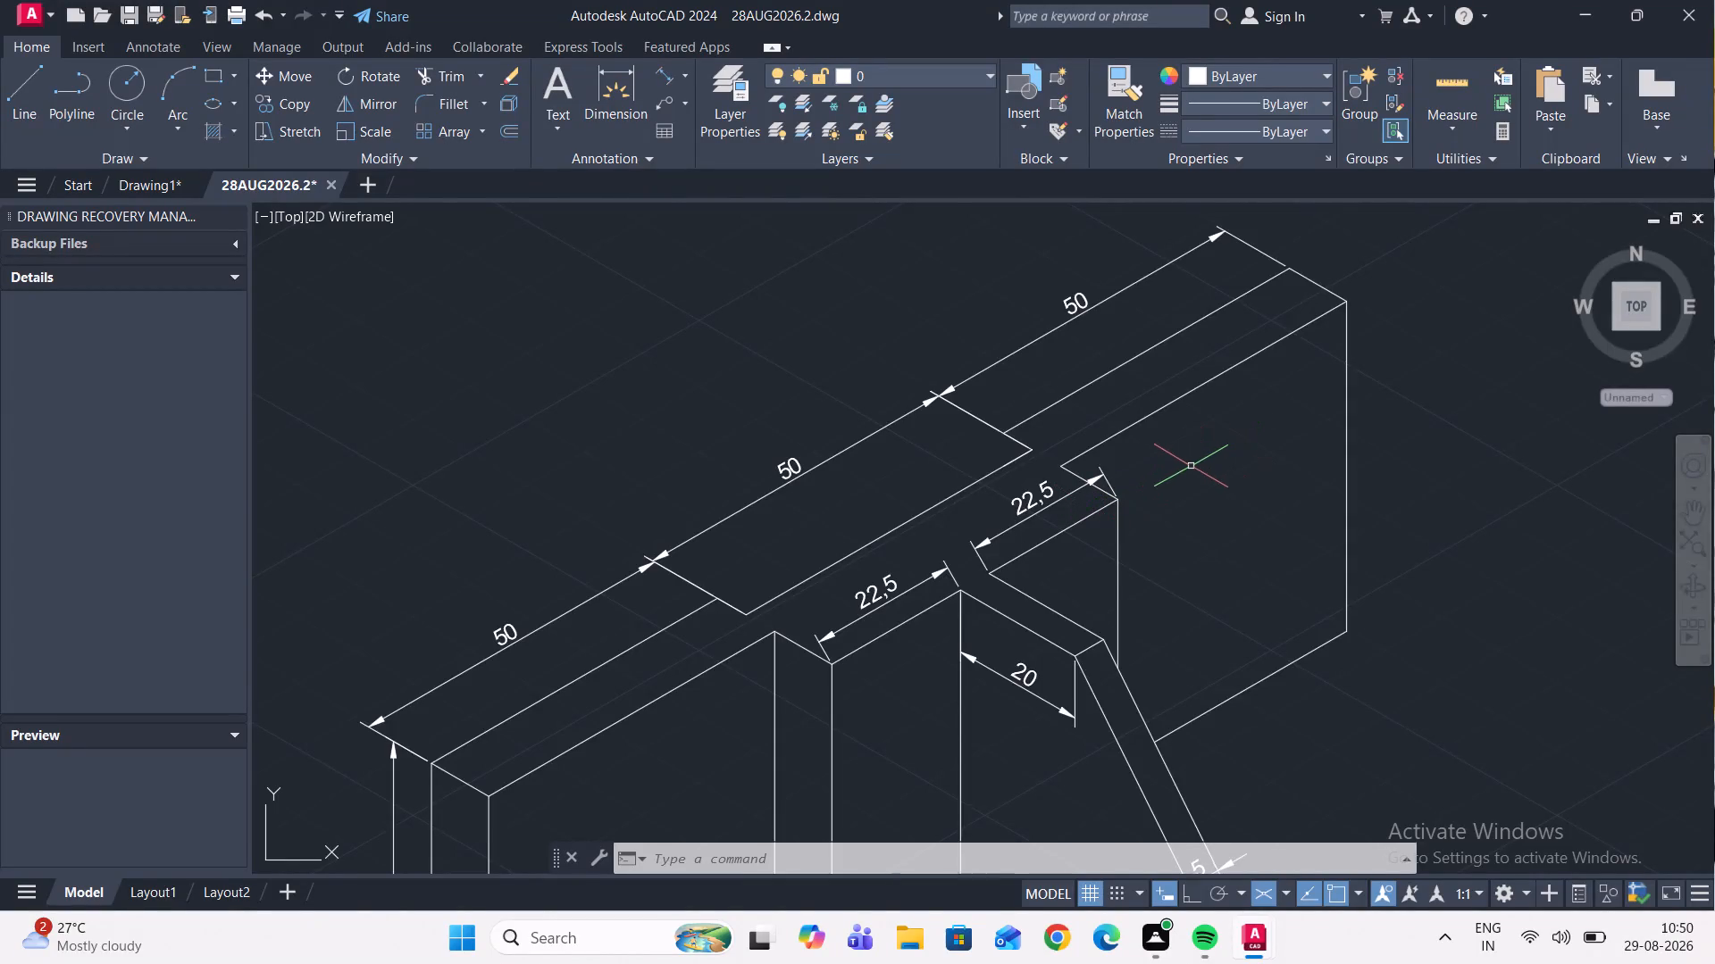
Examine the dimensioned bracket with the sloping arm and the neighbouring block, looking over the placed dimensions.
{"action": "scroll", "coordinate": [1187, 465], "scroll_direction": "down", "scroll_amount": 4}
{"action": "scroll", "coordinate": [1205, 567], "scroll_direction": "up", "scroll_amount": 2}
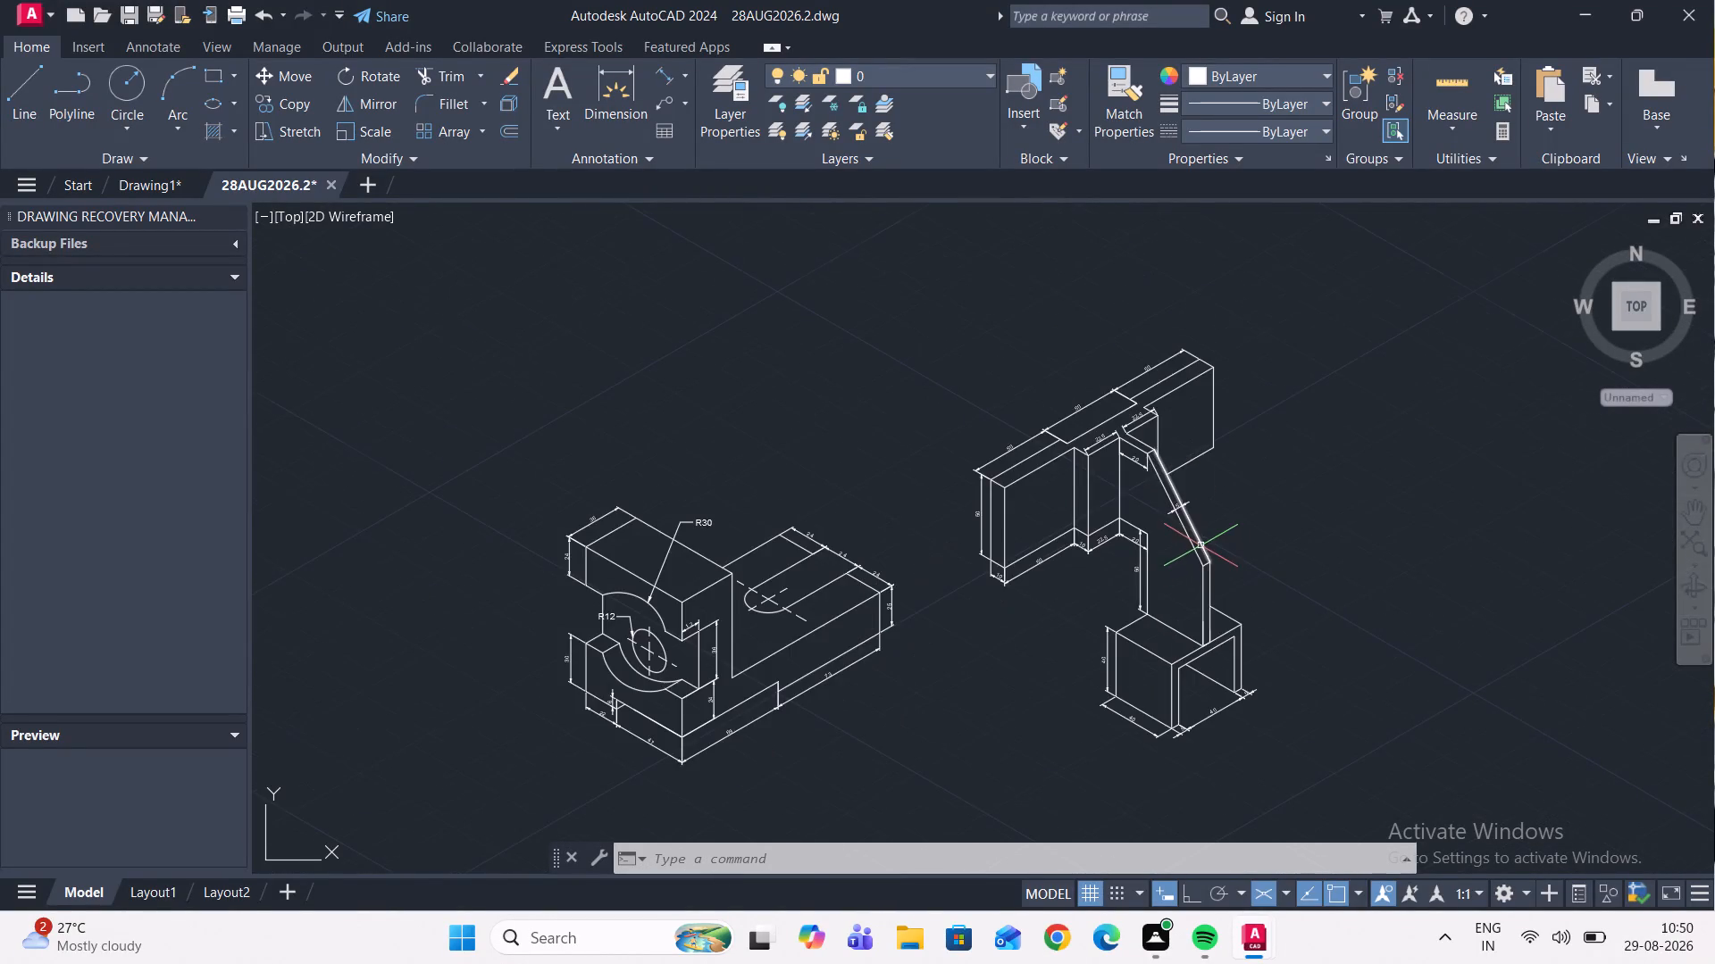
{"action": "scroll", "coordinate": [1200, 545], "scroll_direction": "up", "scroll_amount": 1}
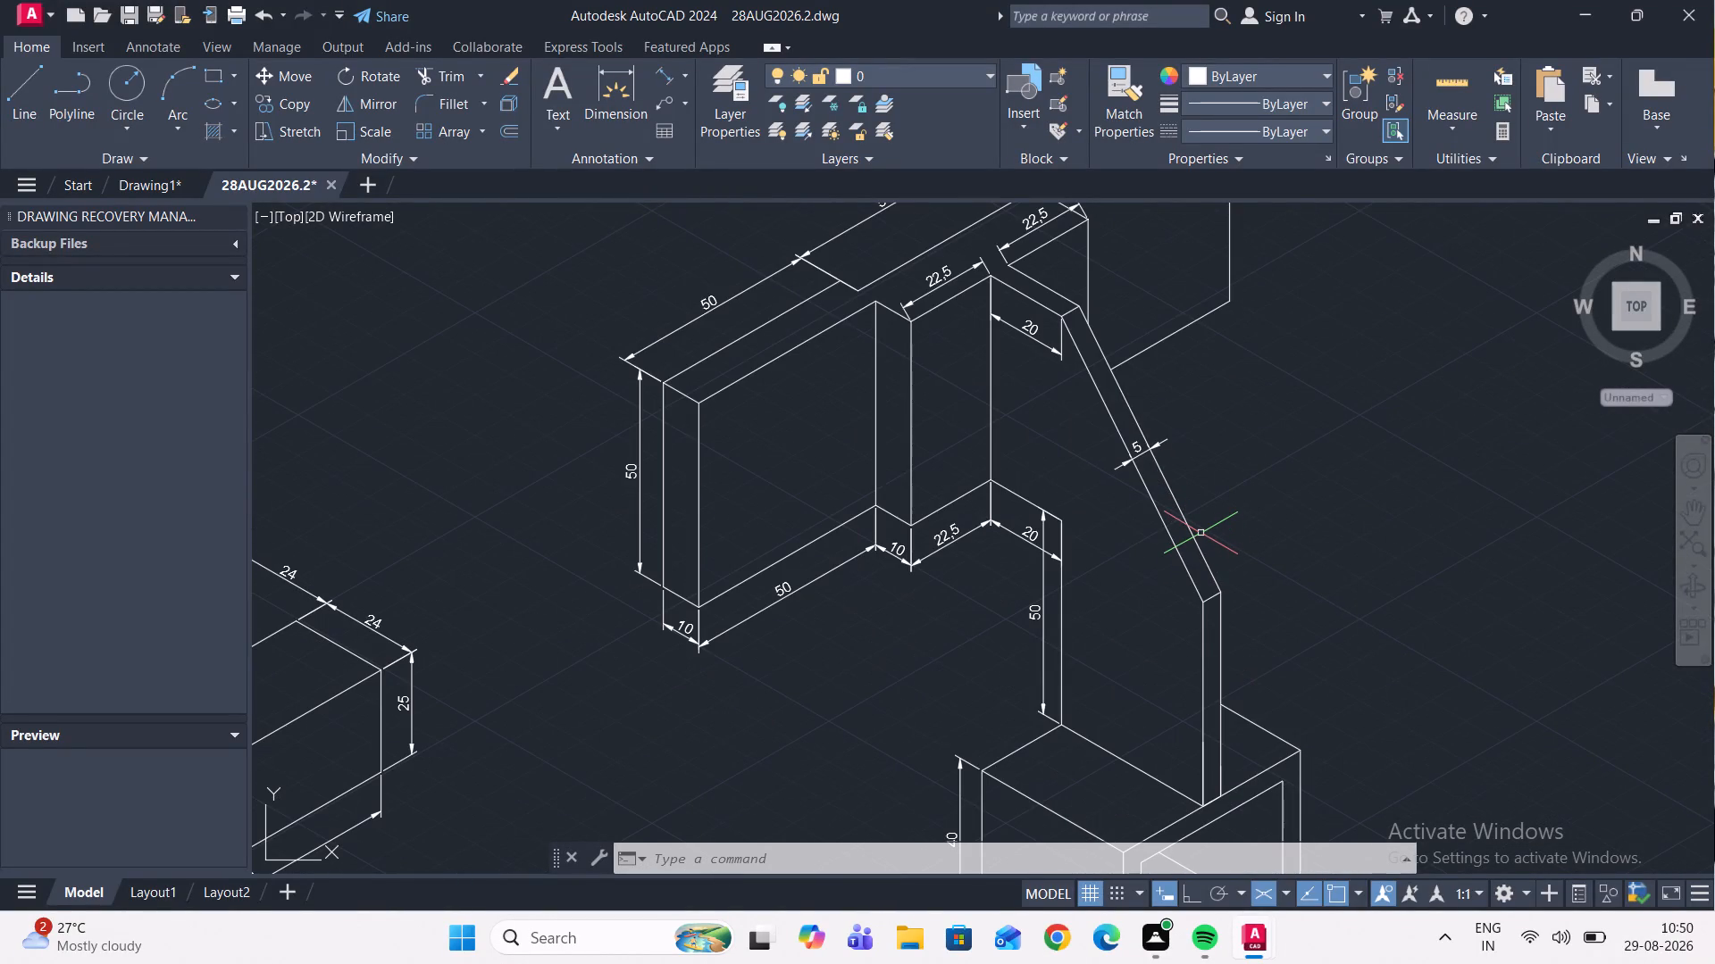
{"action": "scroll", "coordinate": [1200, 533], "scroll_direction": "down", "scroll_amount": 2}
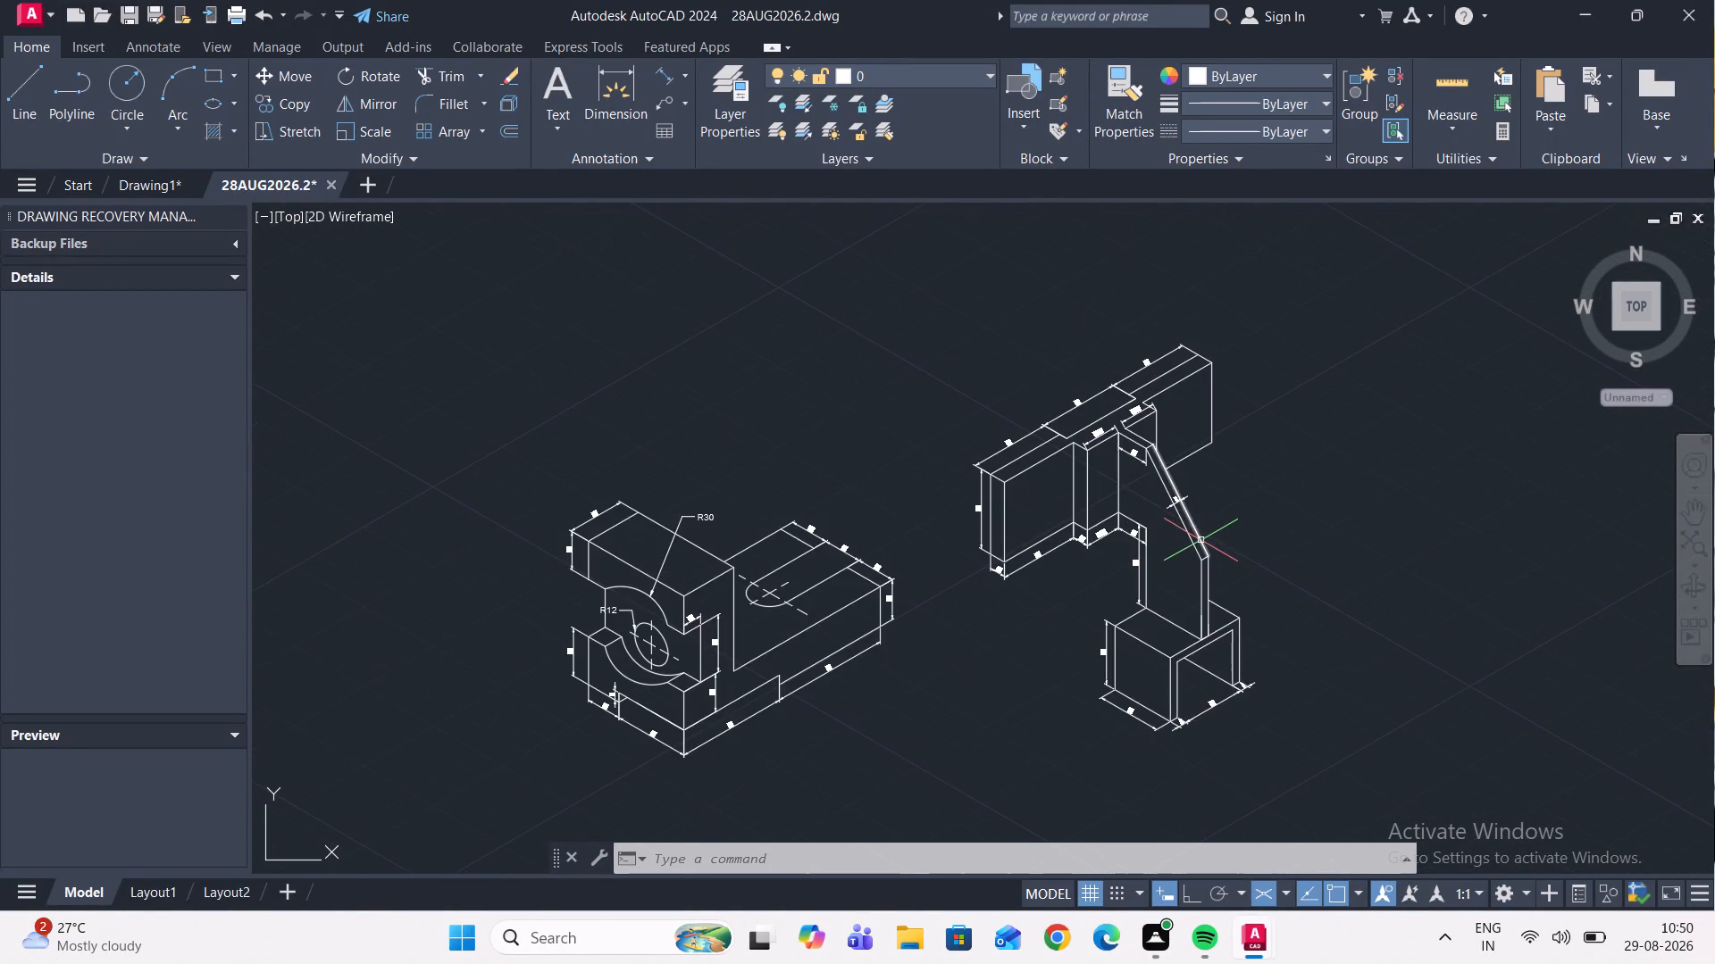
{"action": "scroll", "coordinate": [1200, 540], "scroll_direction": "up", "scroll_amount": 1}
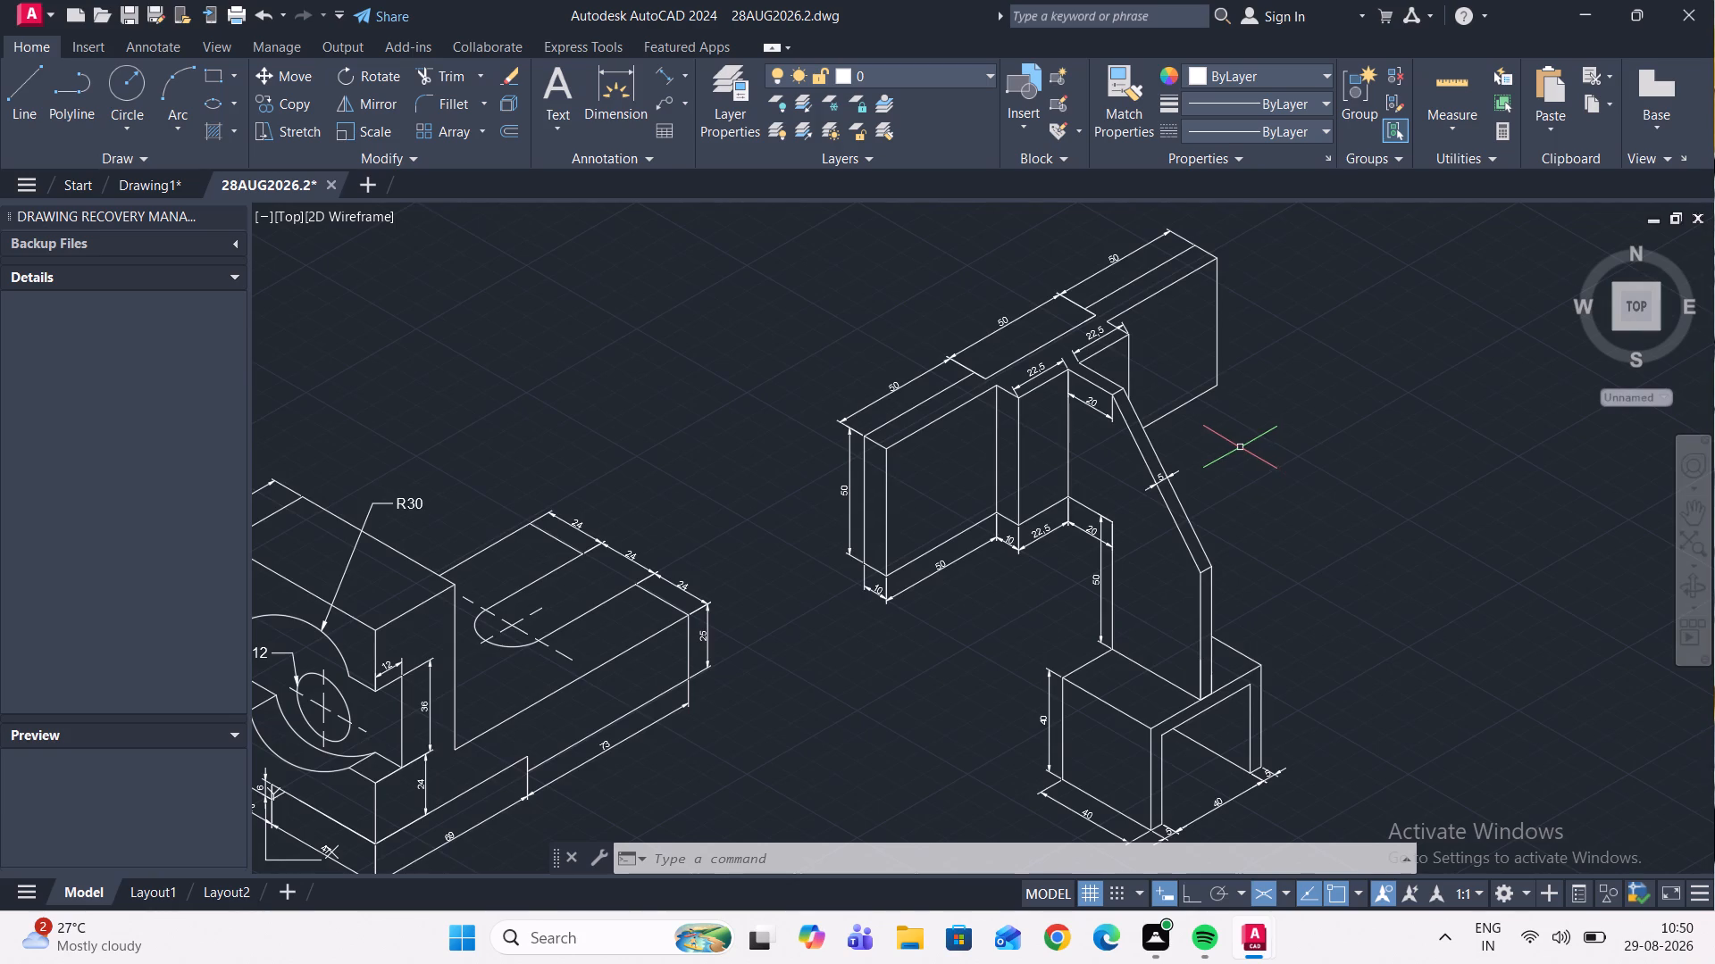
{"action": "scroll", "coordinate": [1240, 447], "scroll_direction": "up", "scroll_amount": 2}
{"action": "scroll", "coordinate": [1239, 445], "scroll_direction": "down", "scroll_amount": 4}
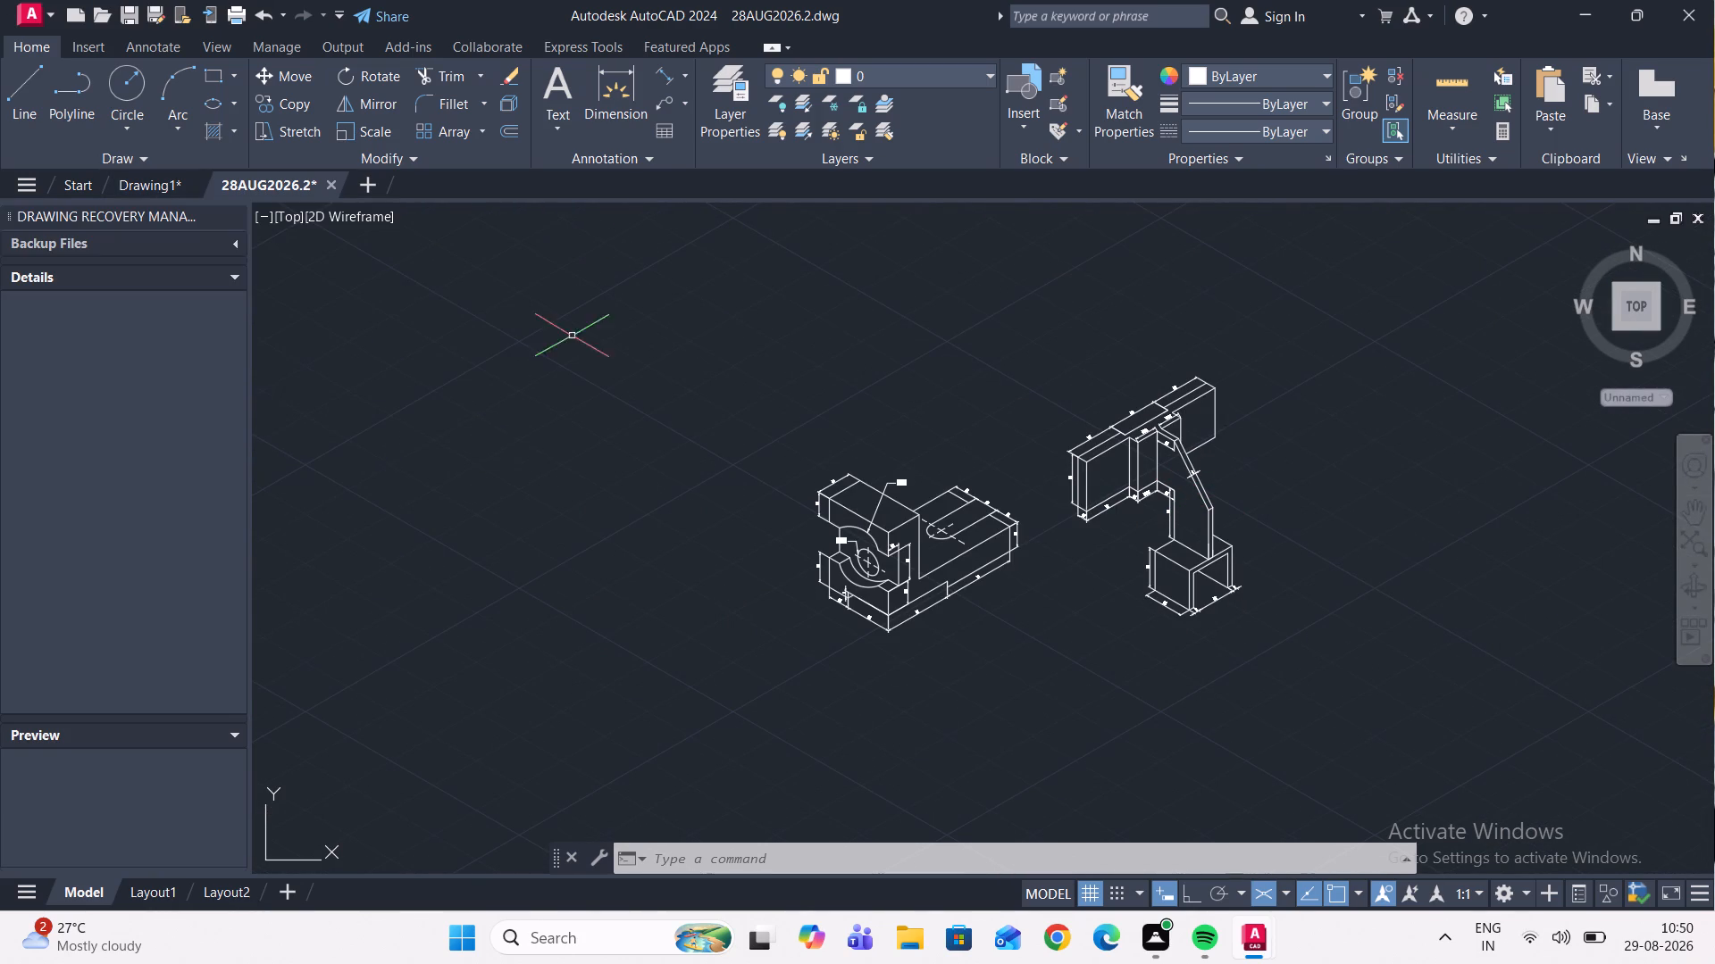
{"action": "scroll", "coordinate": [1037, 423], "scroll_direction": "up", "scroll_amount": 2}
{"action": "scroll", "coordinate": [1144, 423], "scroll_direction": "down", "scroll_amount": 2}
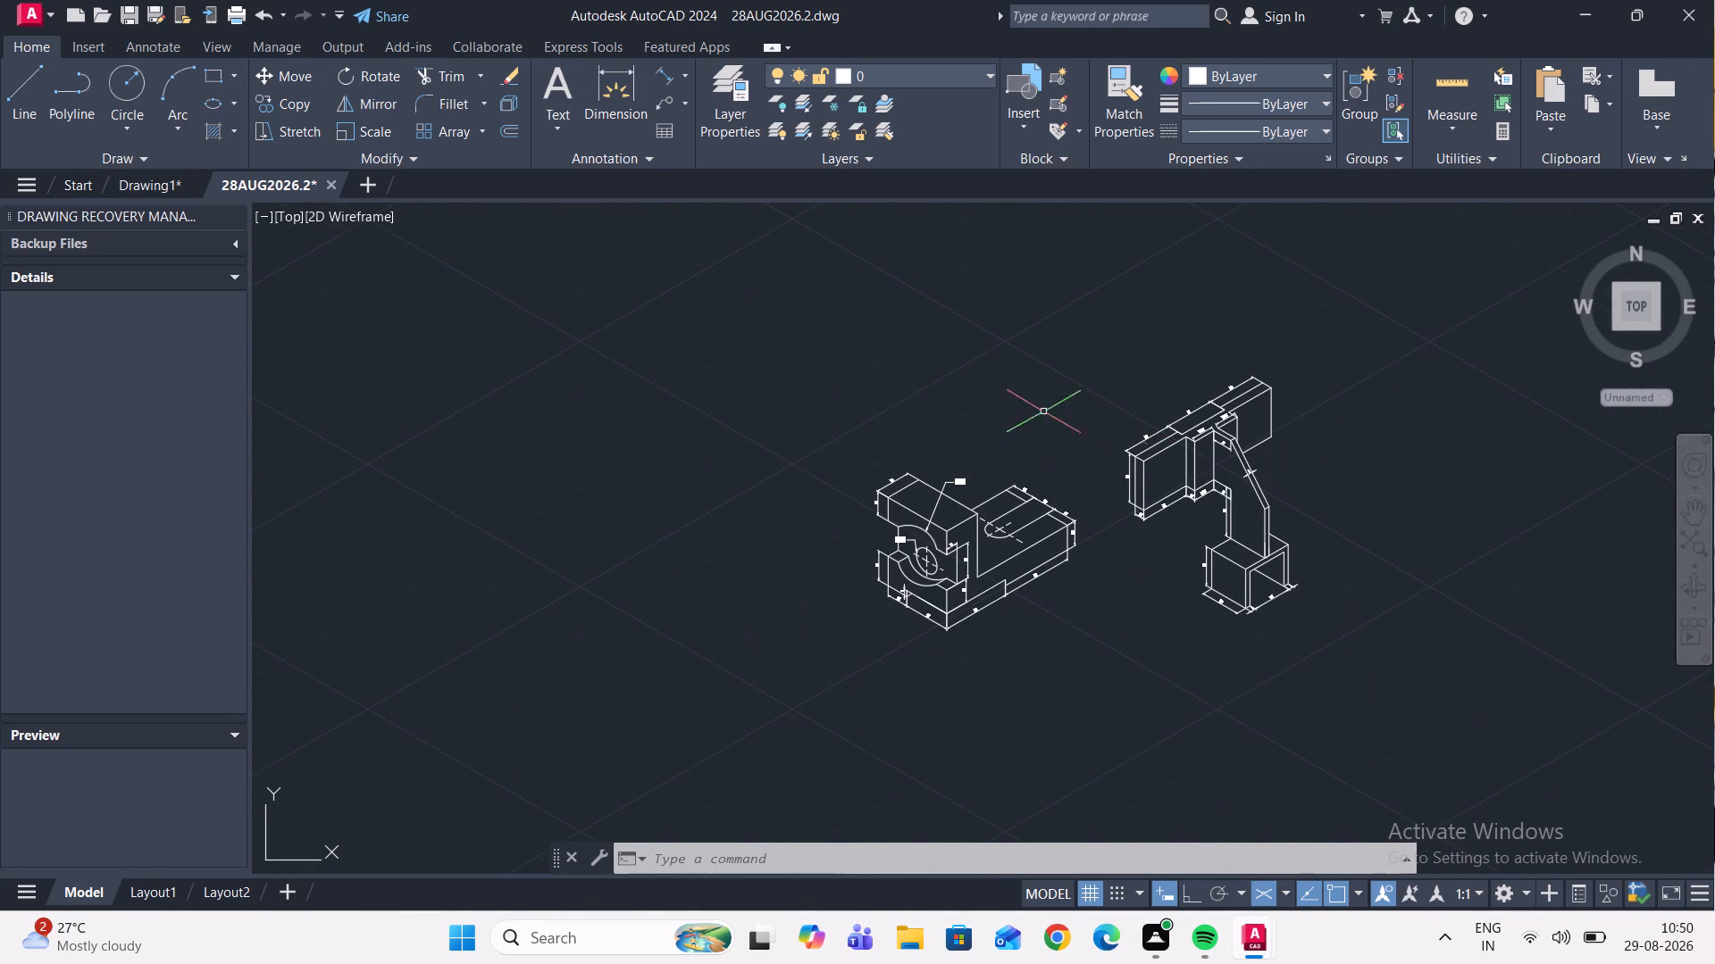
In Drawing1, draw a 50 mm line inward along the rear strip line from the base's back edge, continuing 100 mm vertically upward.
{"action": "left_click", "coordinate": [158, 180]}
{"action": "scroll", "coordinate": [768, 377], "scroll_direction": "down", "scroll_amount": 2}
{"action": "scroll", "coordinate": [960, 393], "scroll_direction": "up", "scroll_amount": 1}
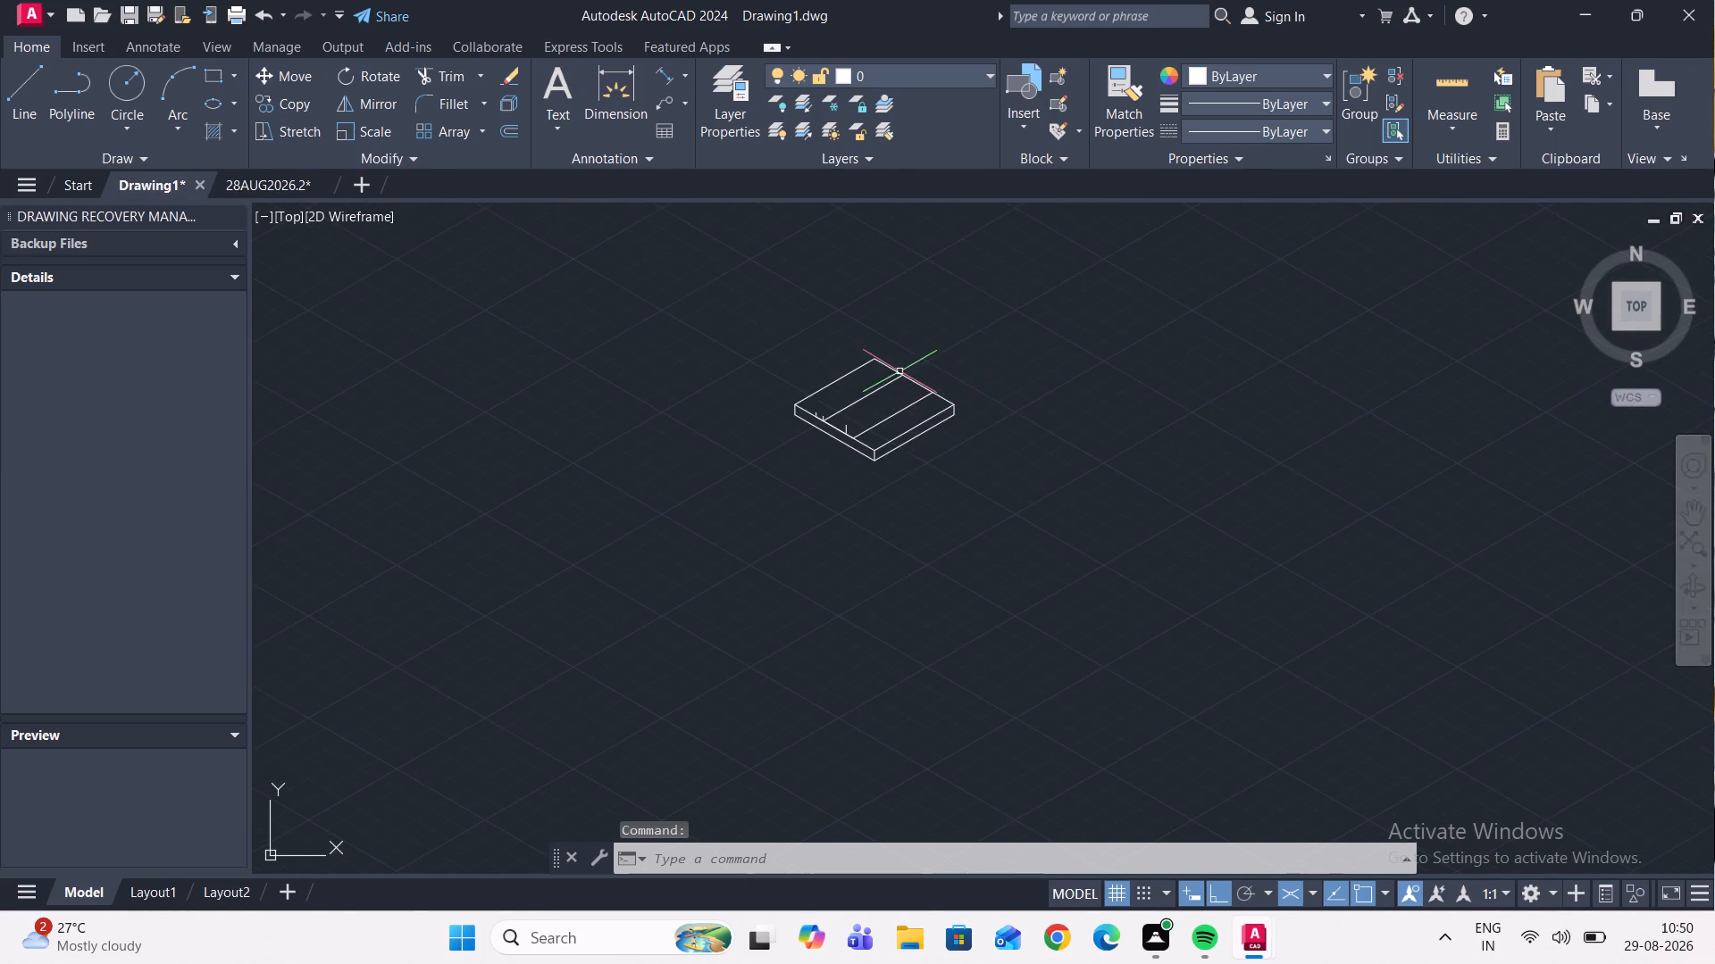
{"action": "scroll", "coordinate": [897, 370], "scroll_direction": "up", "scroll_amount": 2}
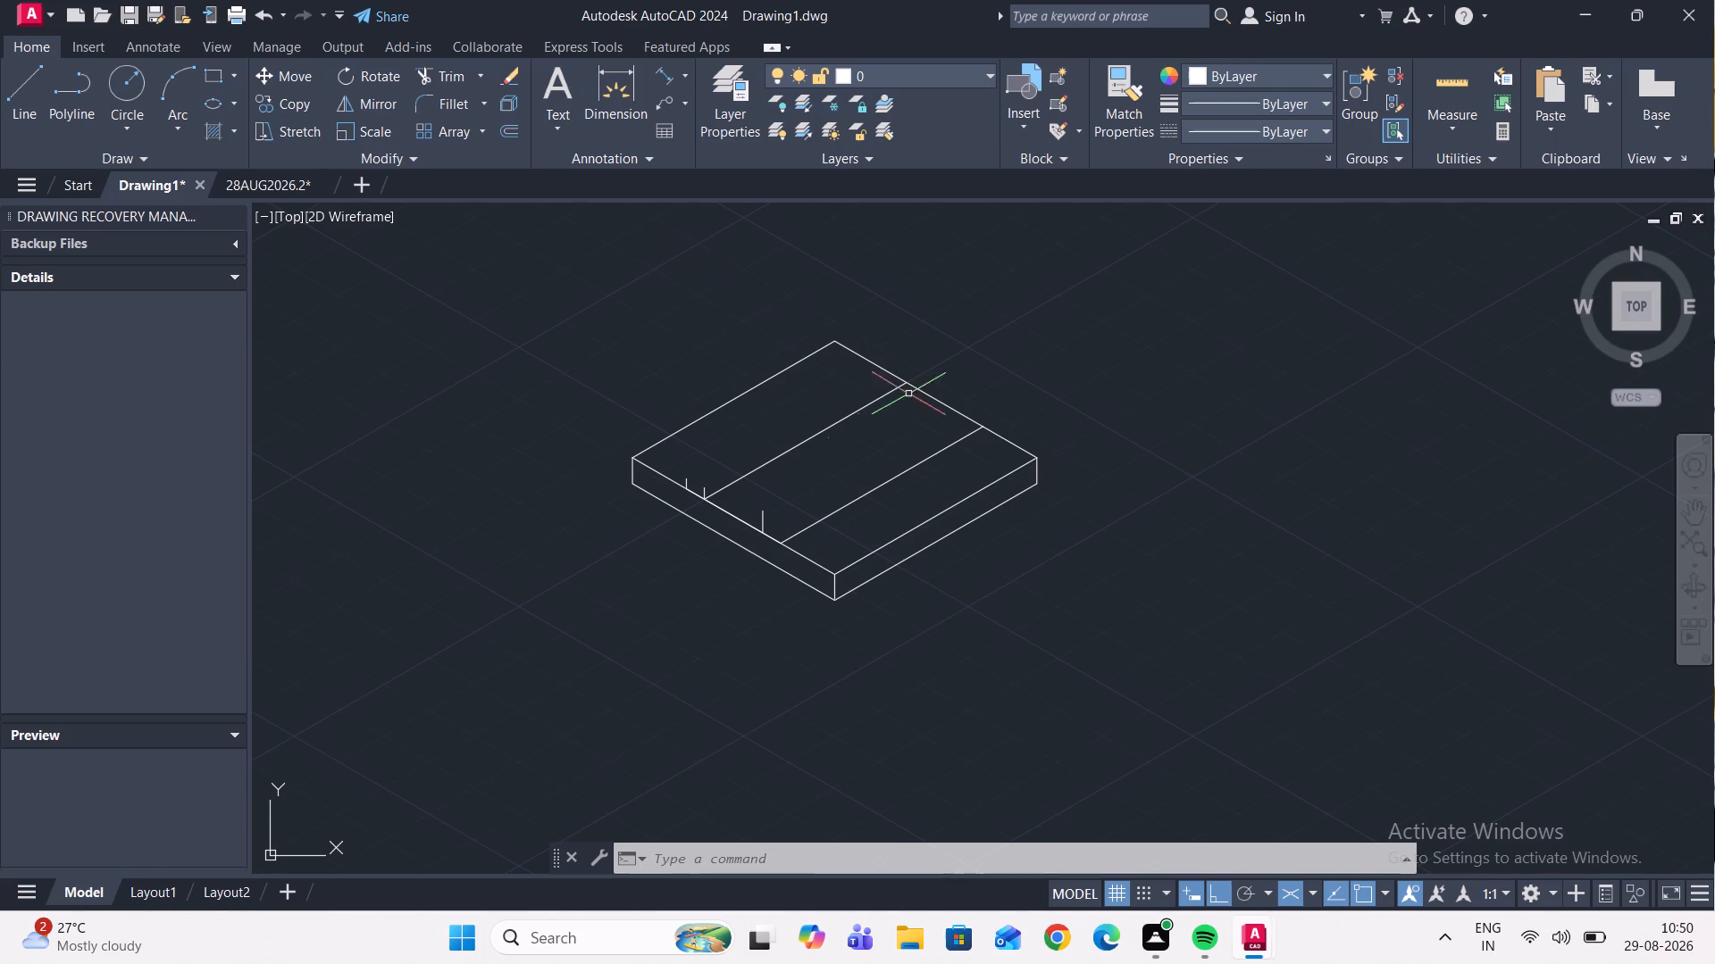
{"action": "left_click", "coordinate": [33, 104]}
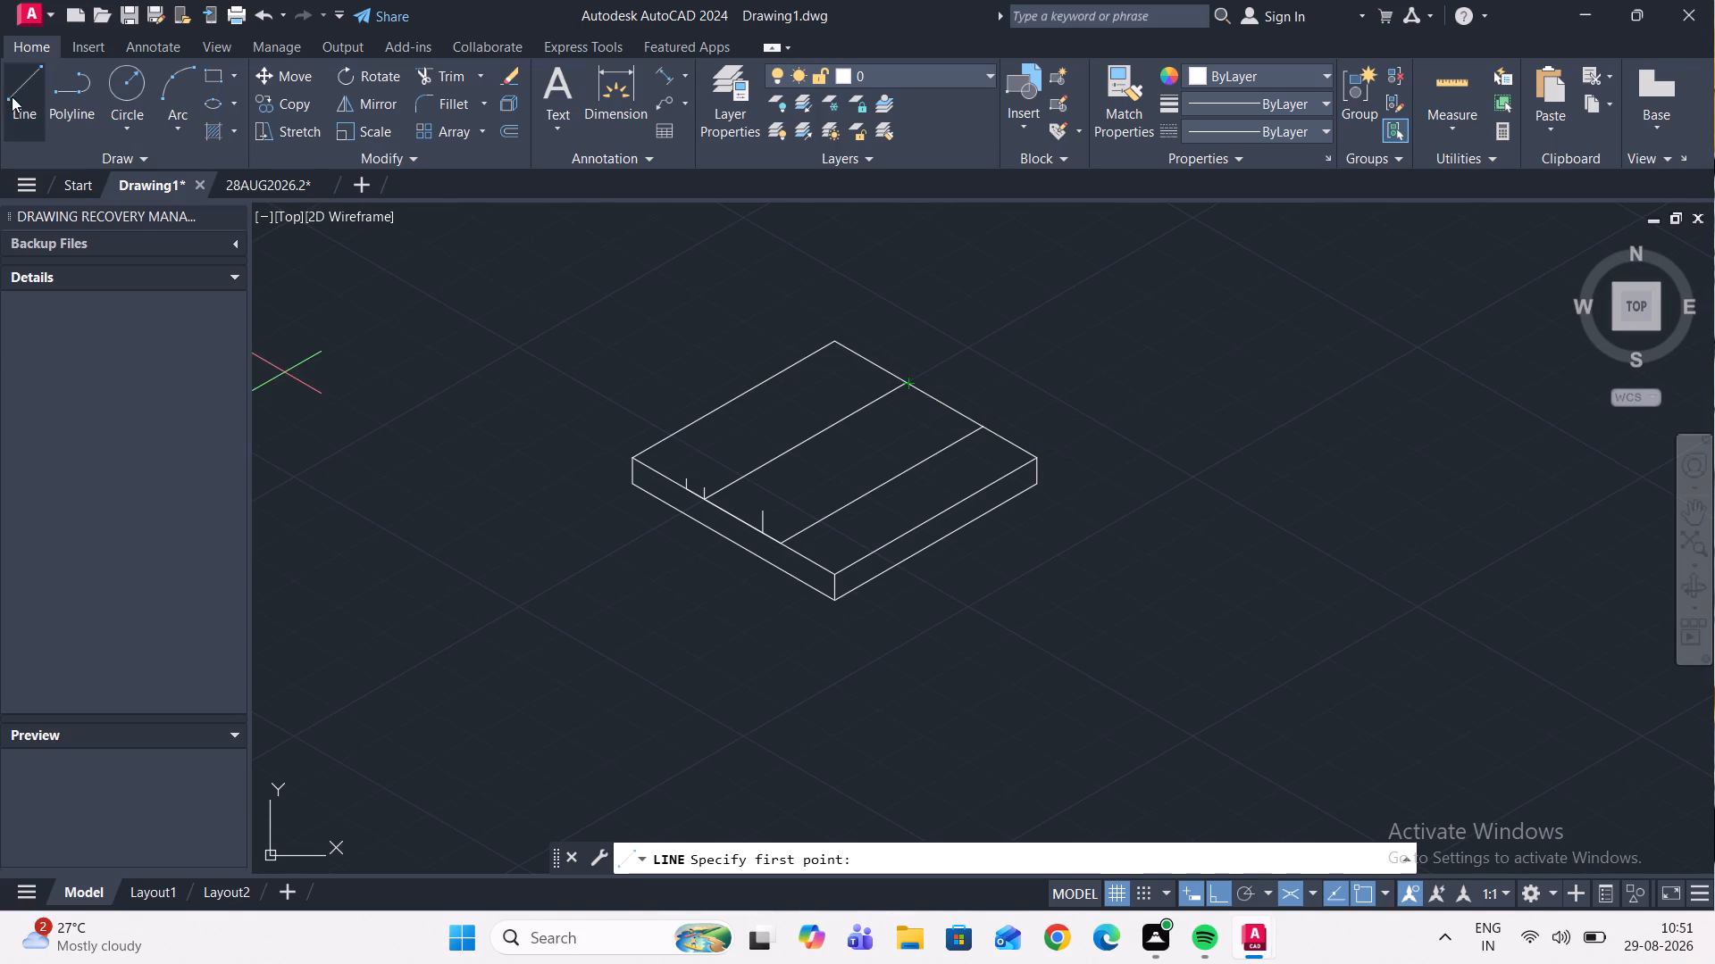
{"action": "left_click", "coordinate": [12, 96]}
{"action": "left_click", "coordinate": [901, 383]}
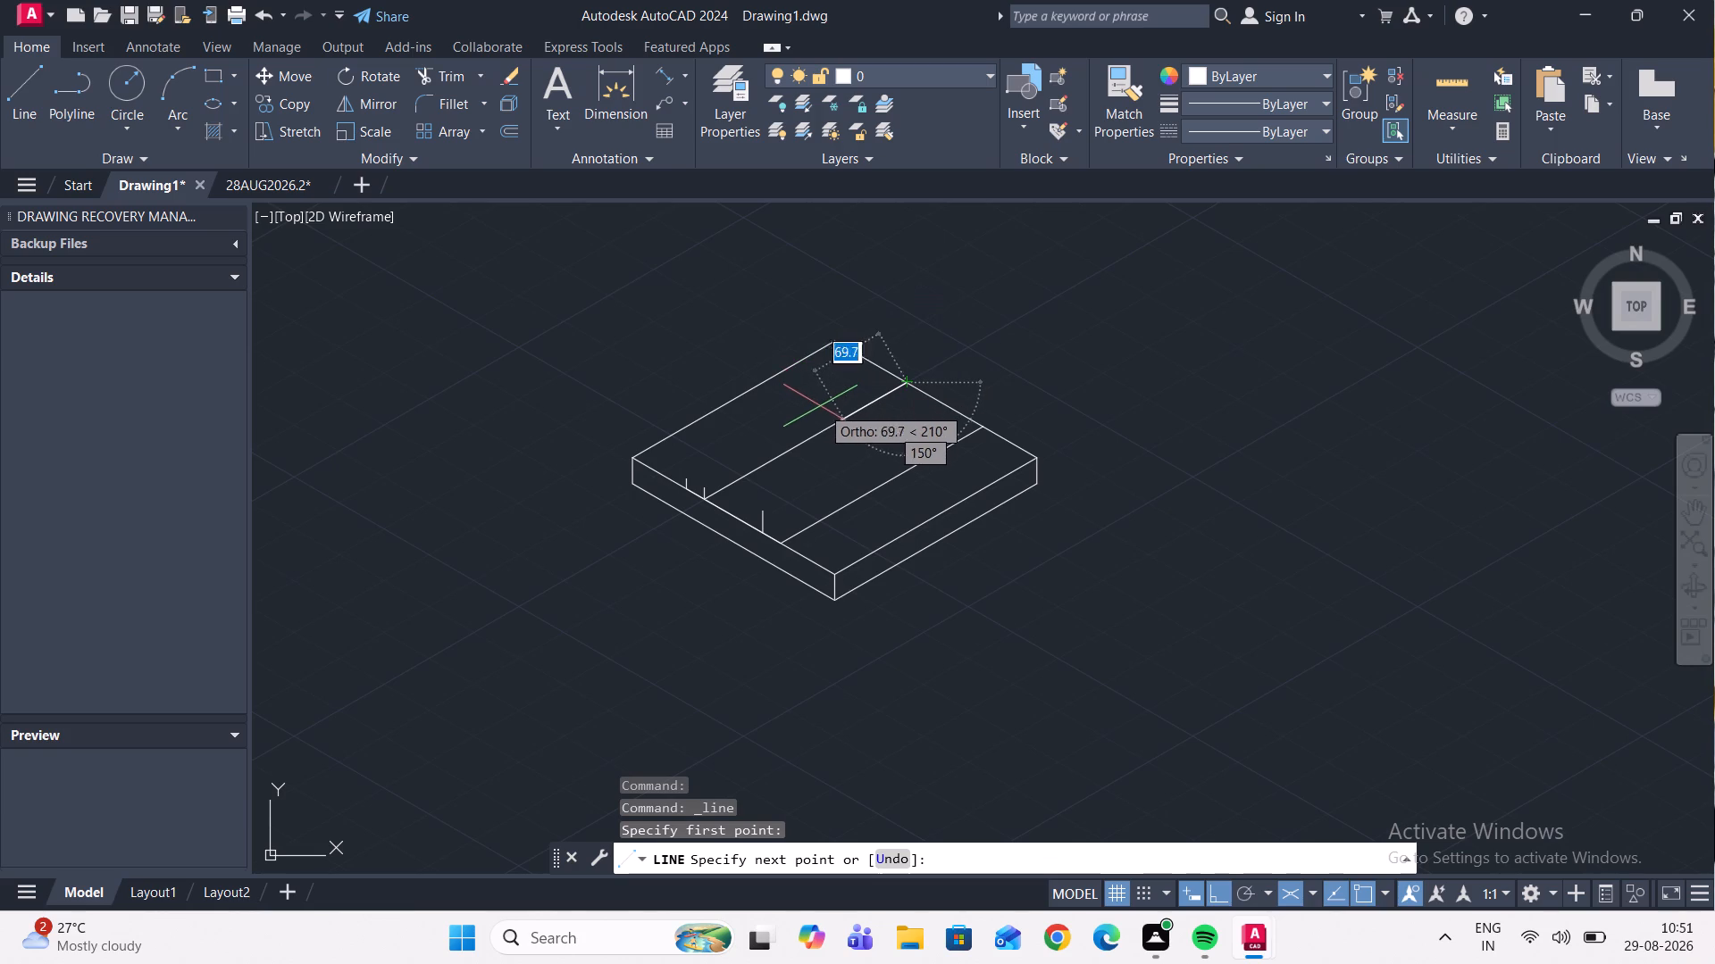
{"action": "type", "text": "50"}
{"action": "key", "text": "Return"}
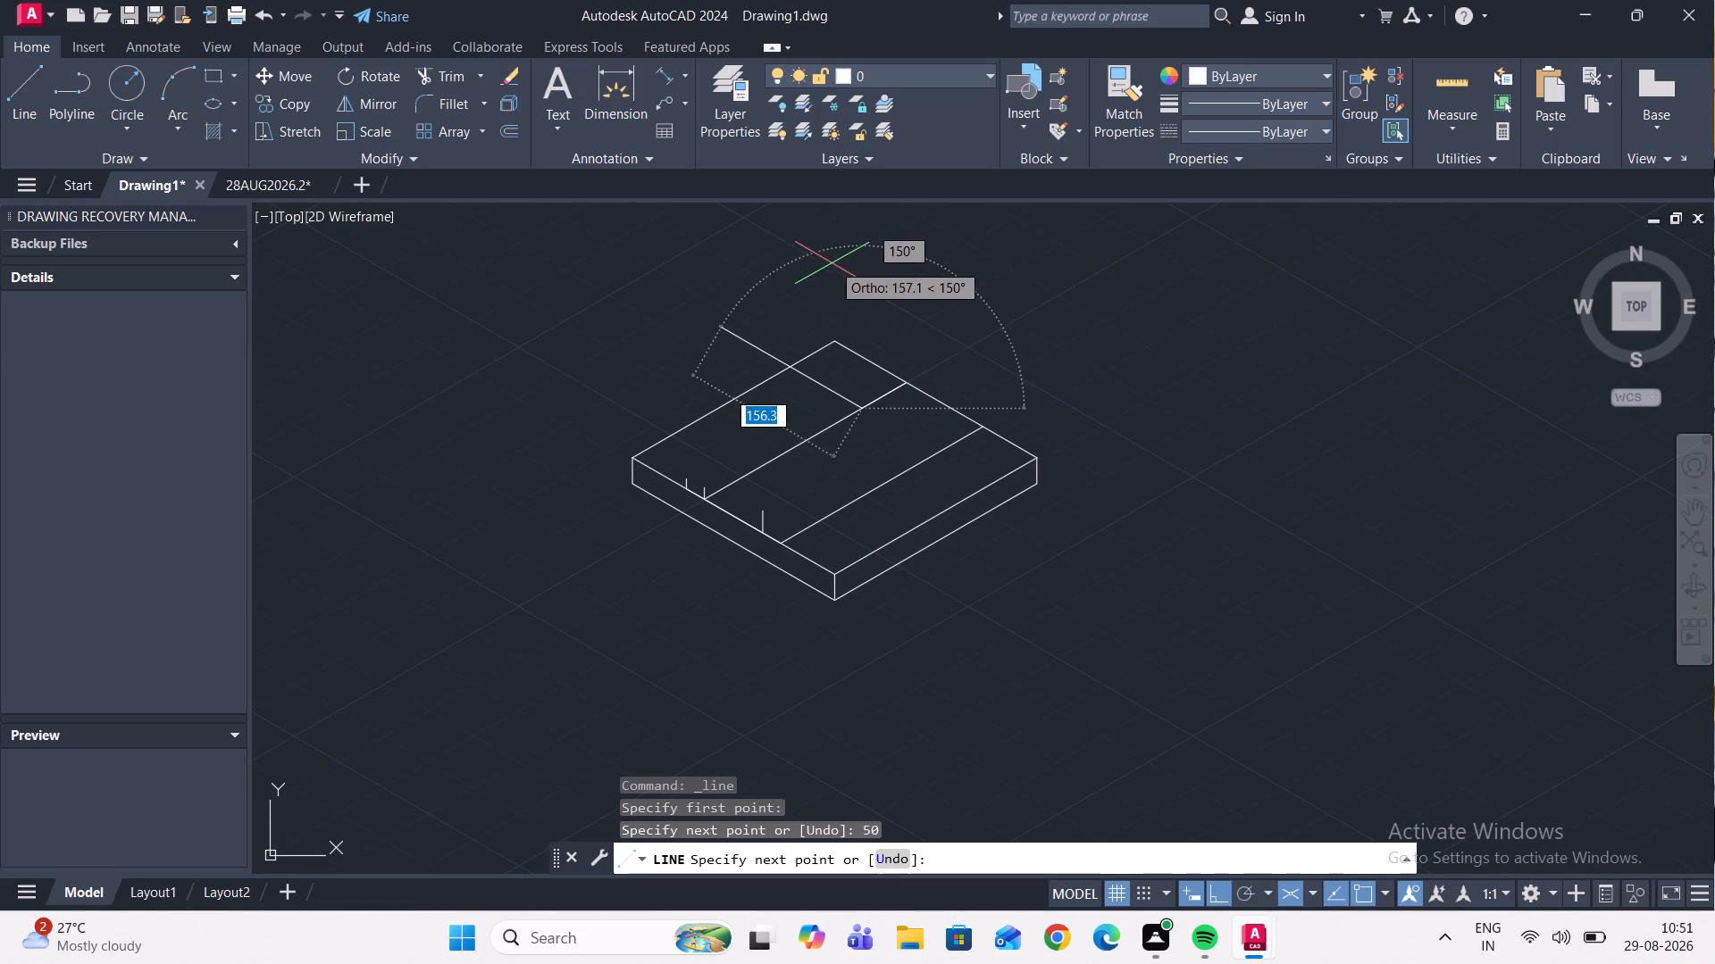
{"action": "key", "text": "F5"}
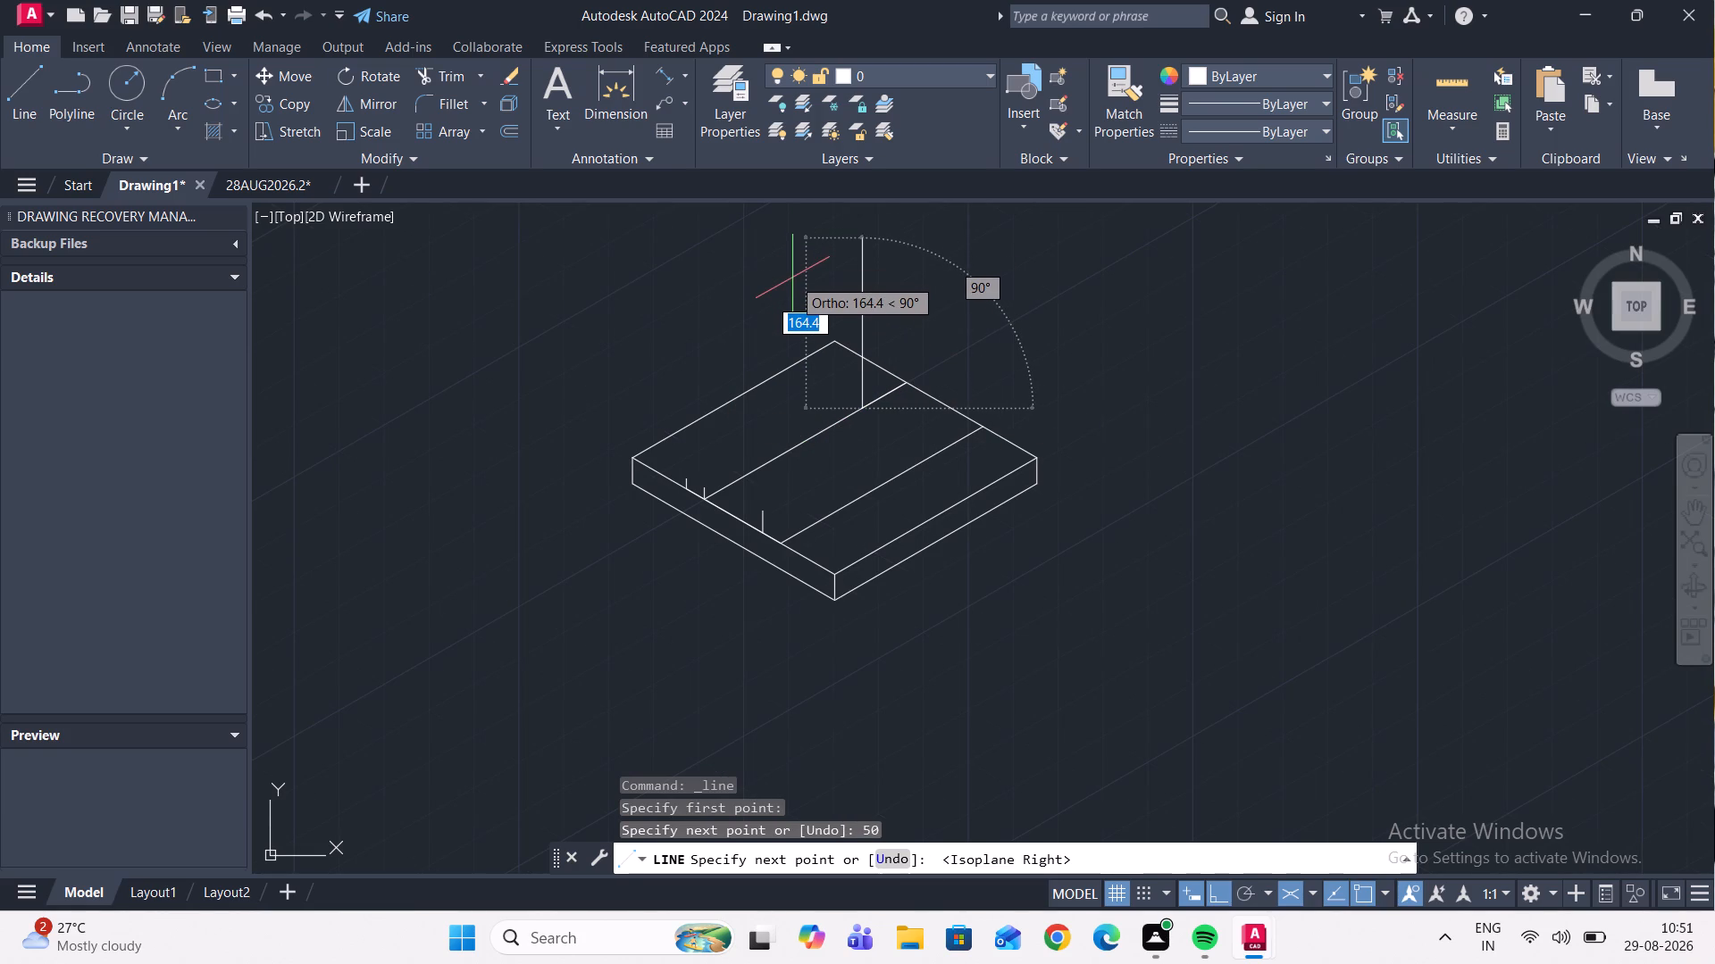
{"action": "type", "text": "100"}
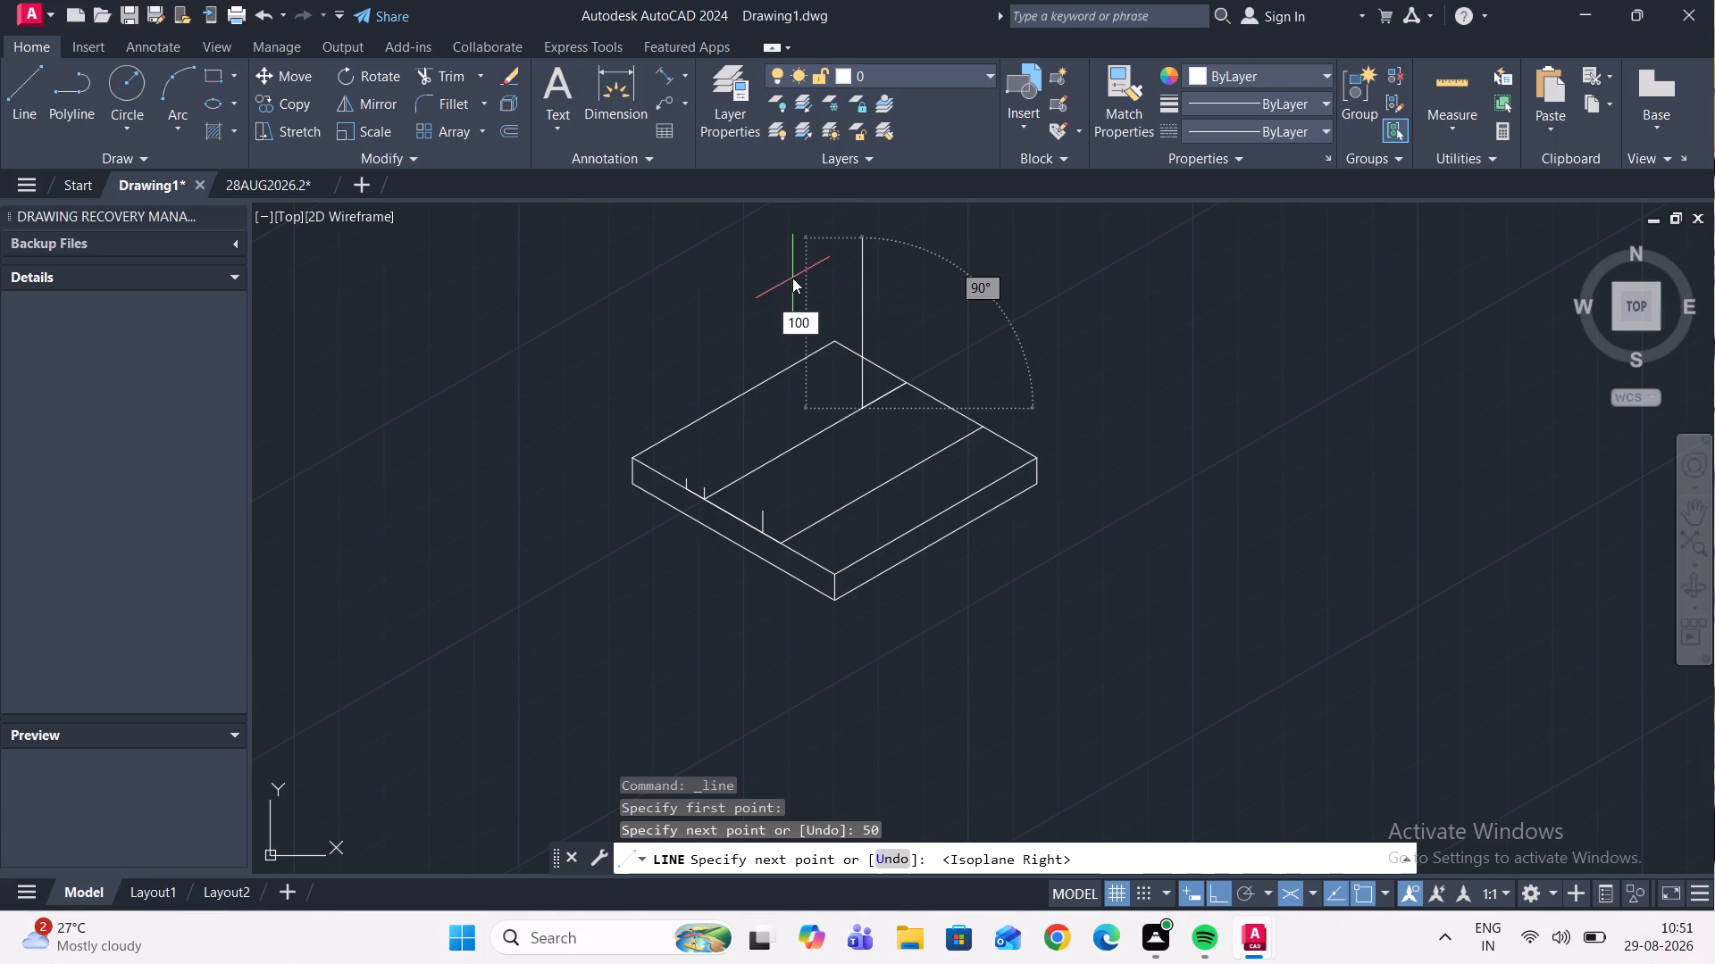
{"action": "key", "text": "Return"}
{"action": "key", "text": "Escape"}
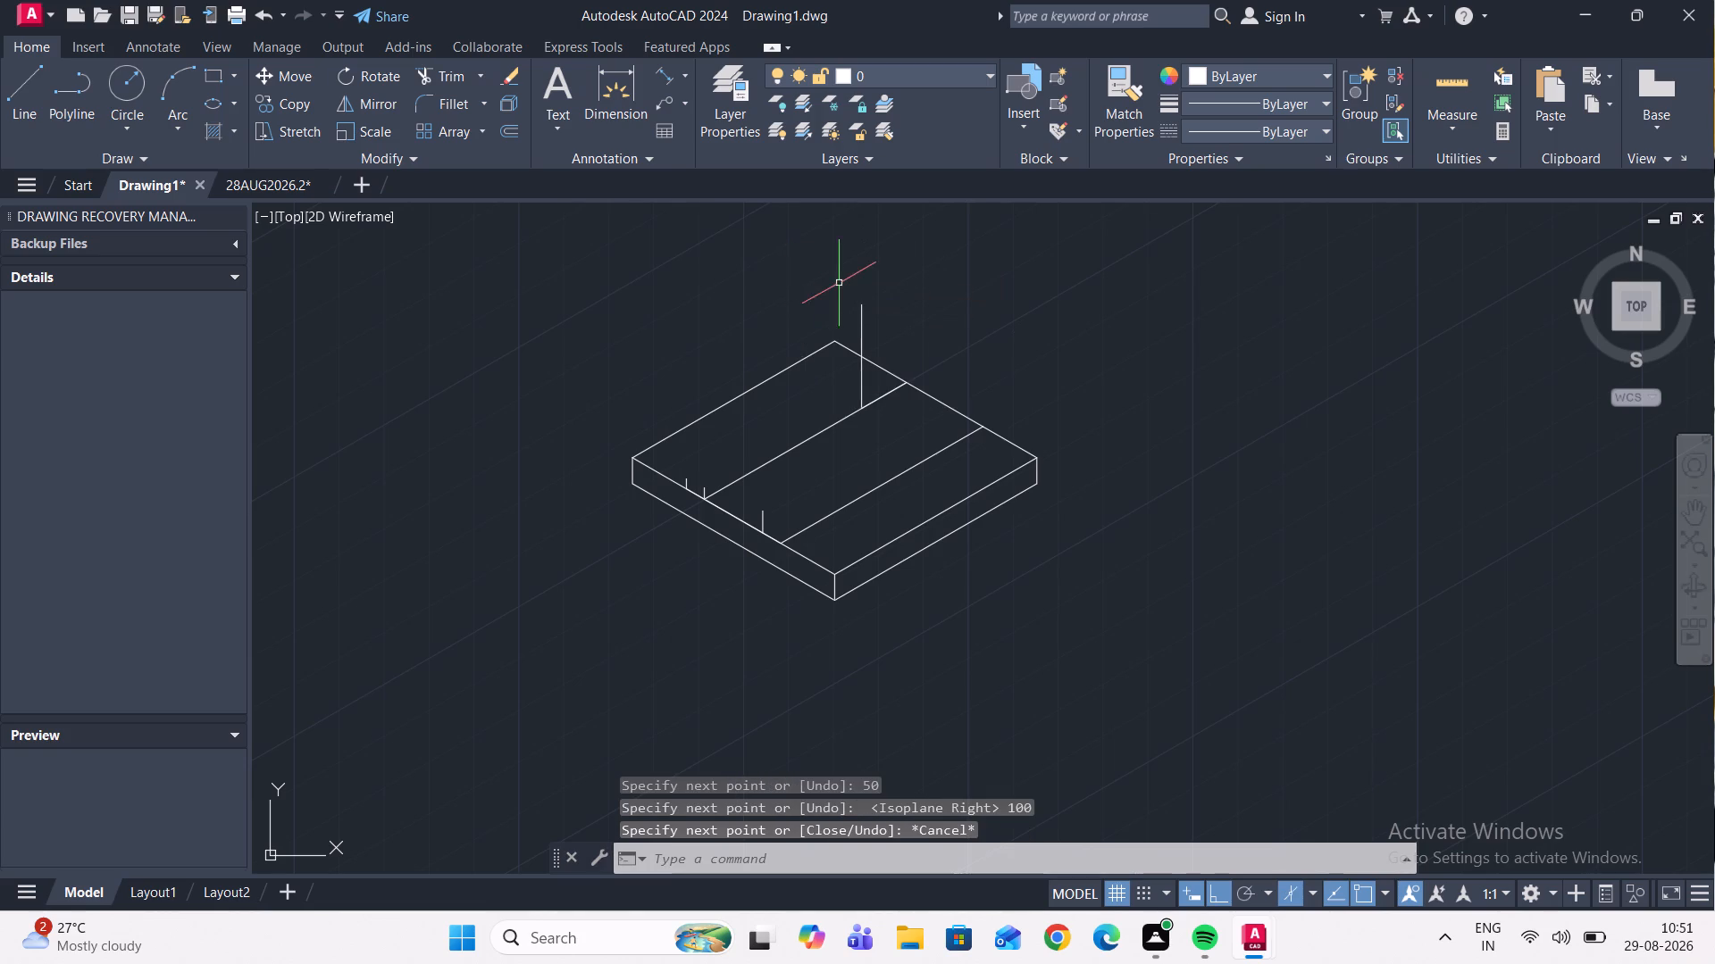
Draw an isocircle of radius 50 mm in the right isoplane, centred on the vertical line's top end.
{"action": "scroll", "coordinate": [849, 287], "scroll_direction": "up", "scroll_amount": 1}
{"action": "left_click", "coordinate": [235, 104]}
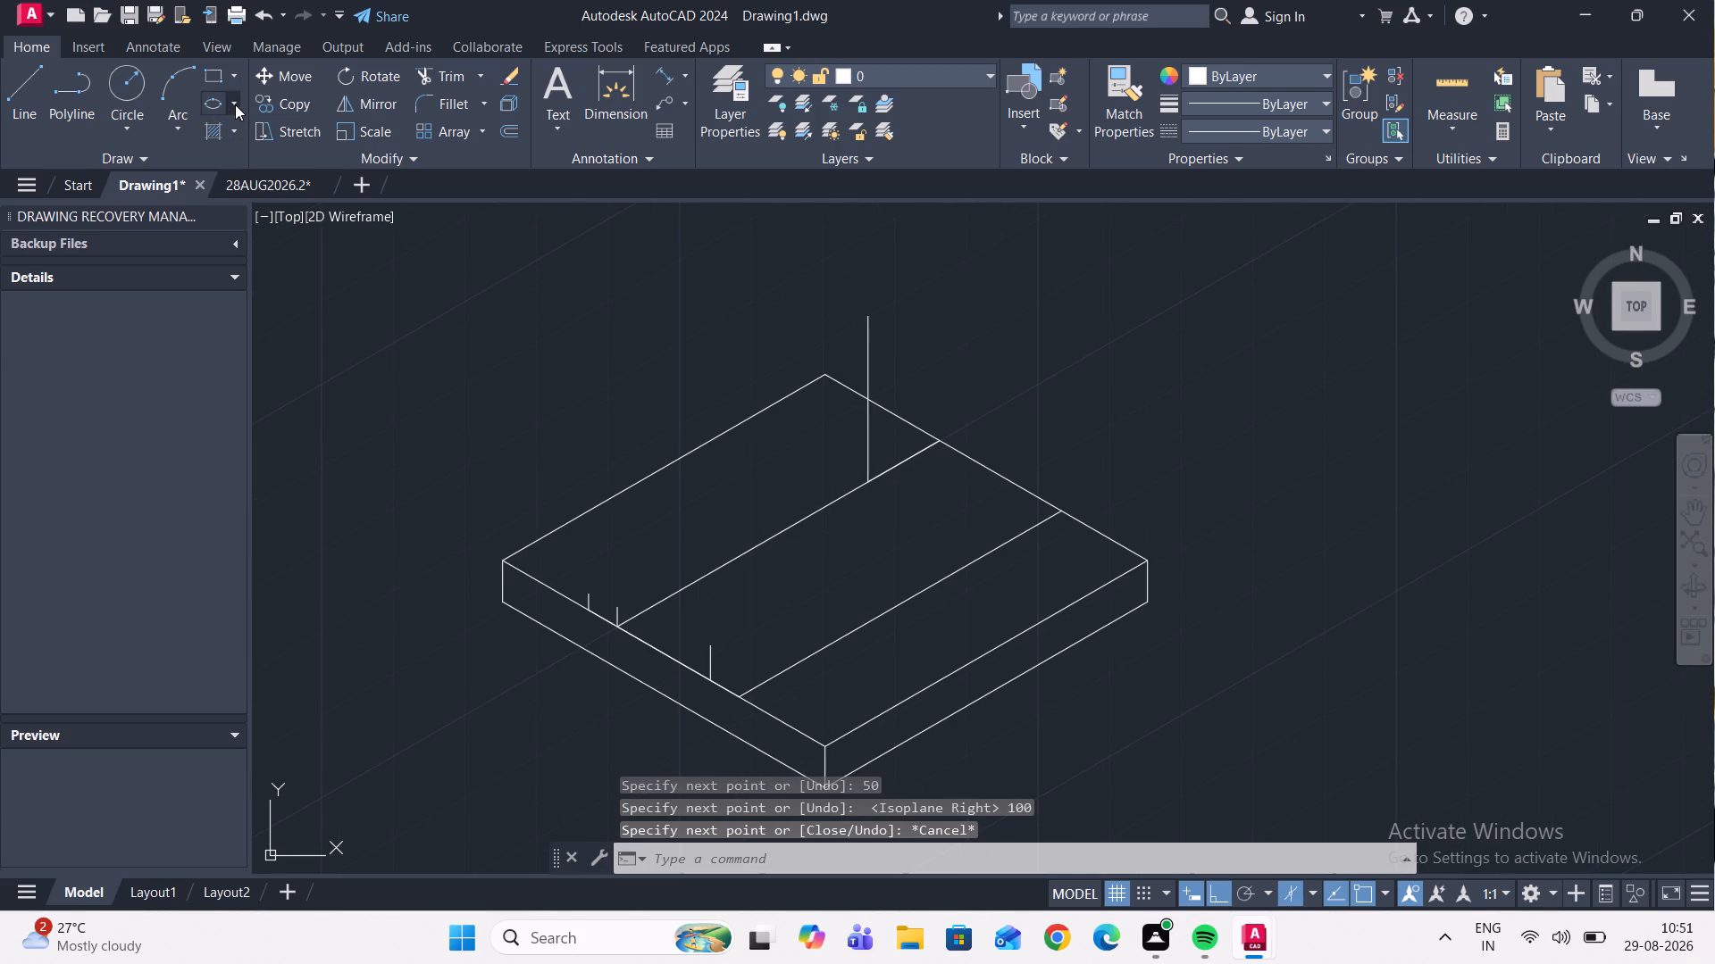
{"action": "left_click", "coordinate": [292, 195]}
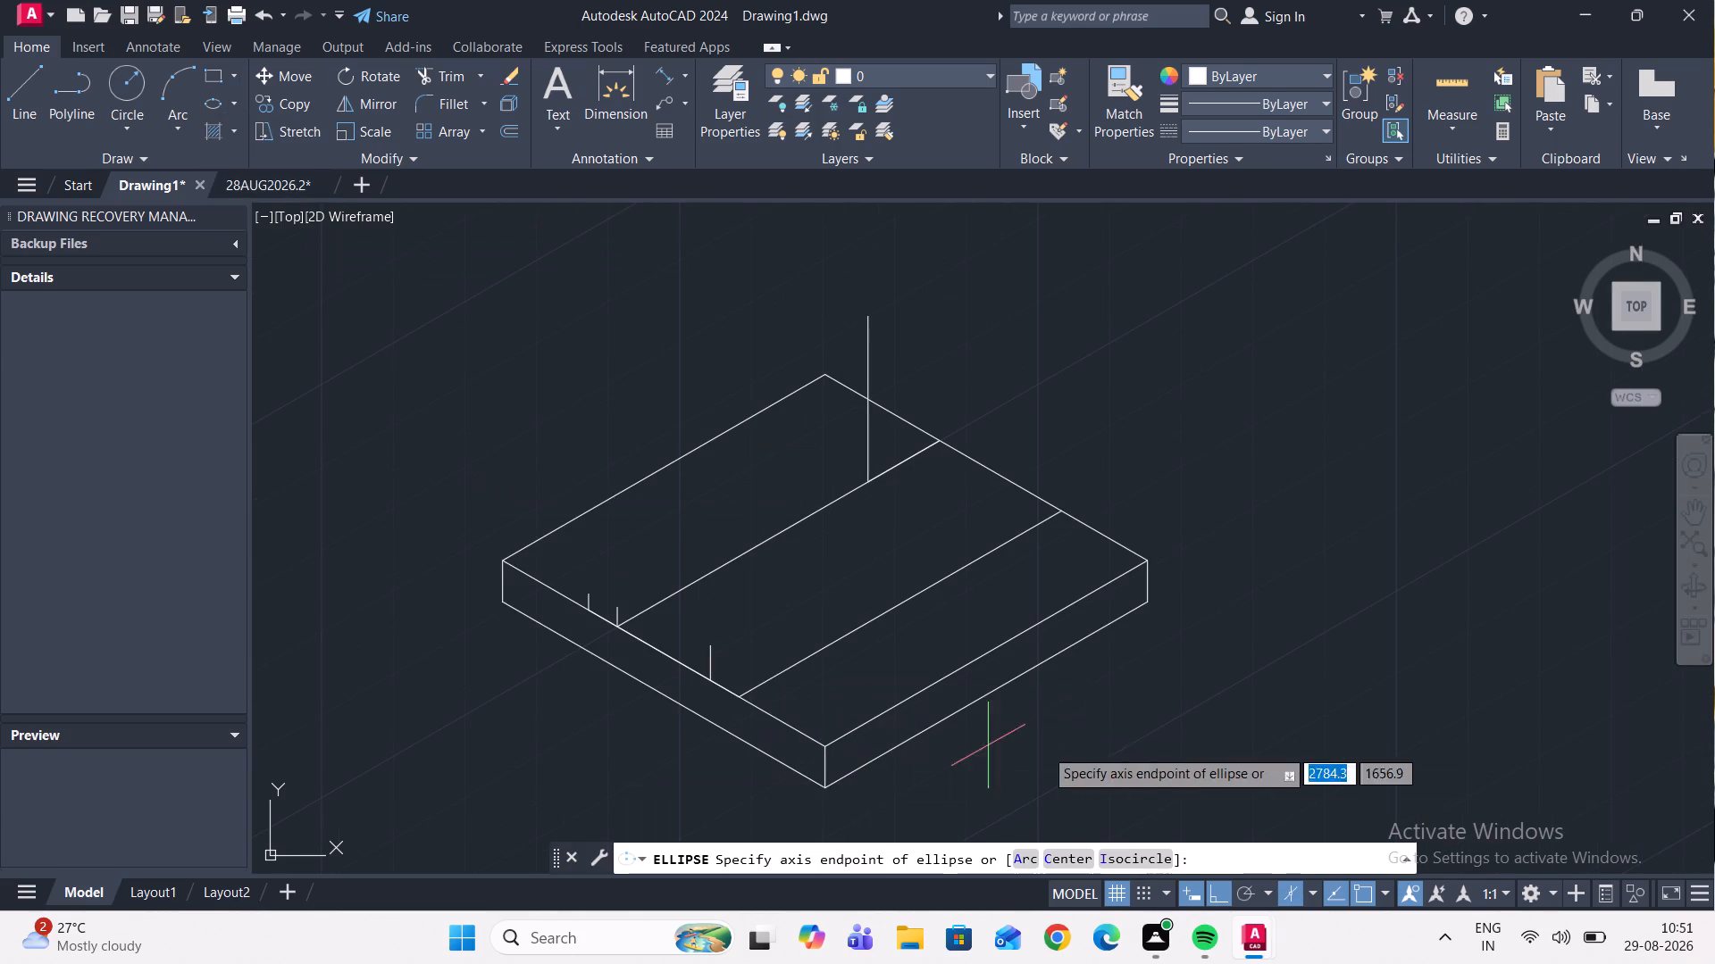
{"action": "left_click", "coordinate": [1121, 856]}
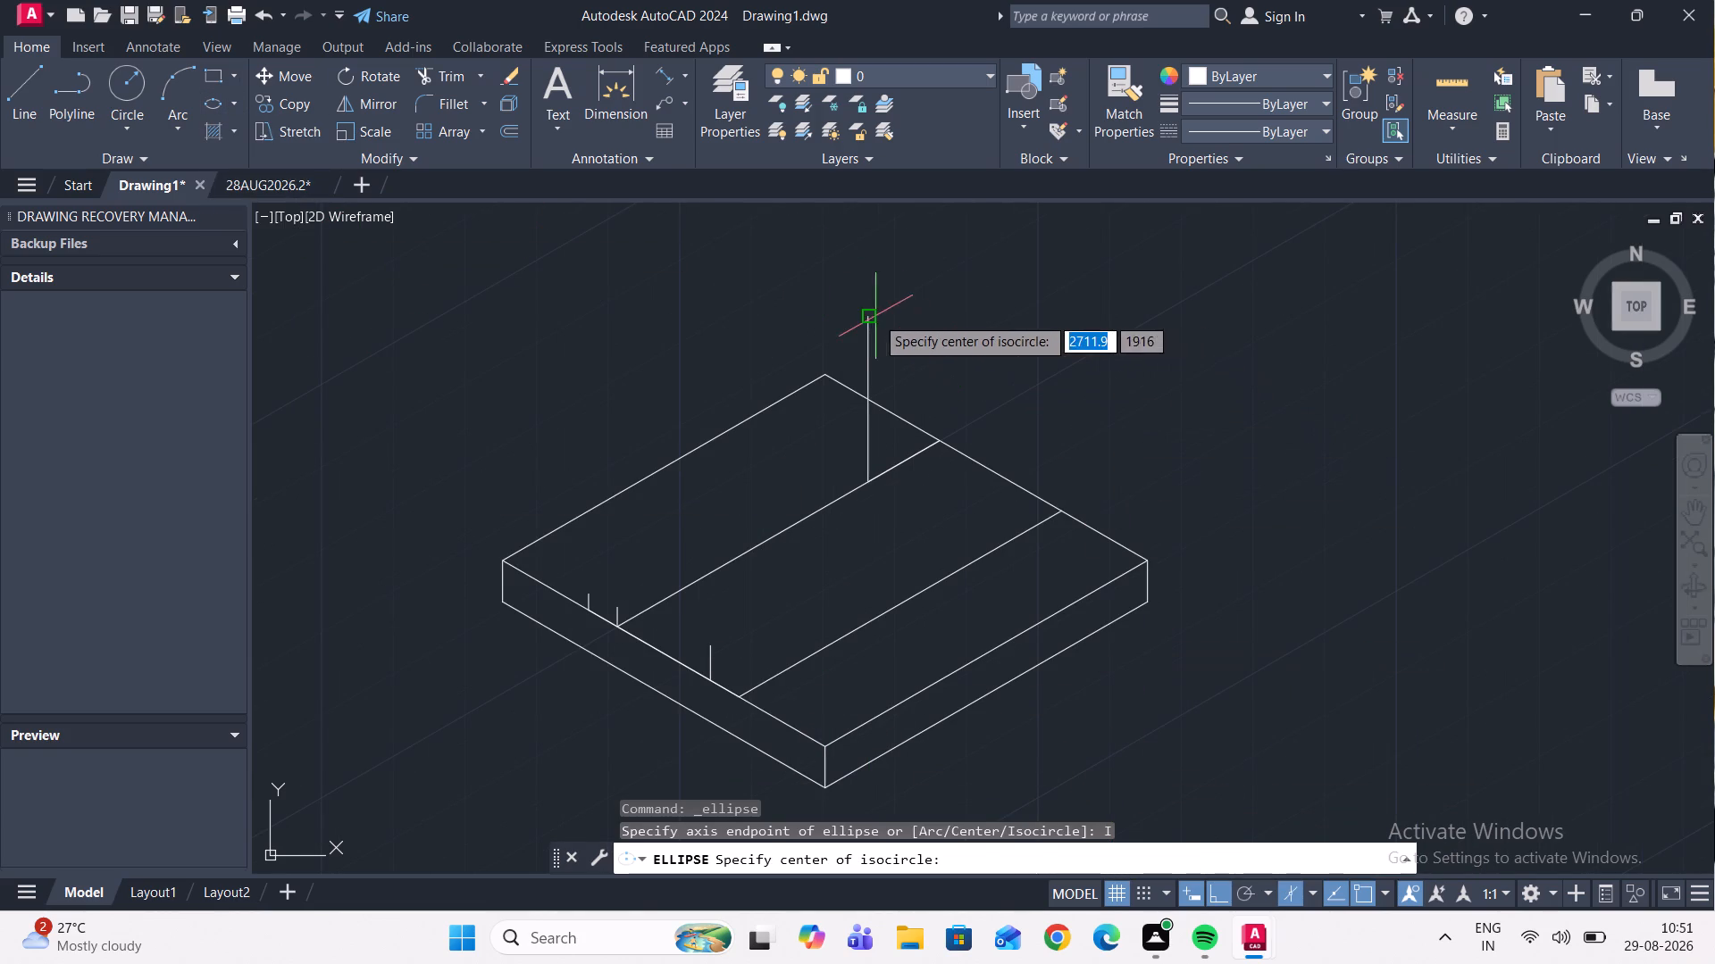
{"action": "left_click", "coordinate": [867, 320]}
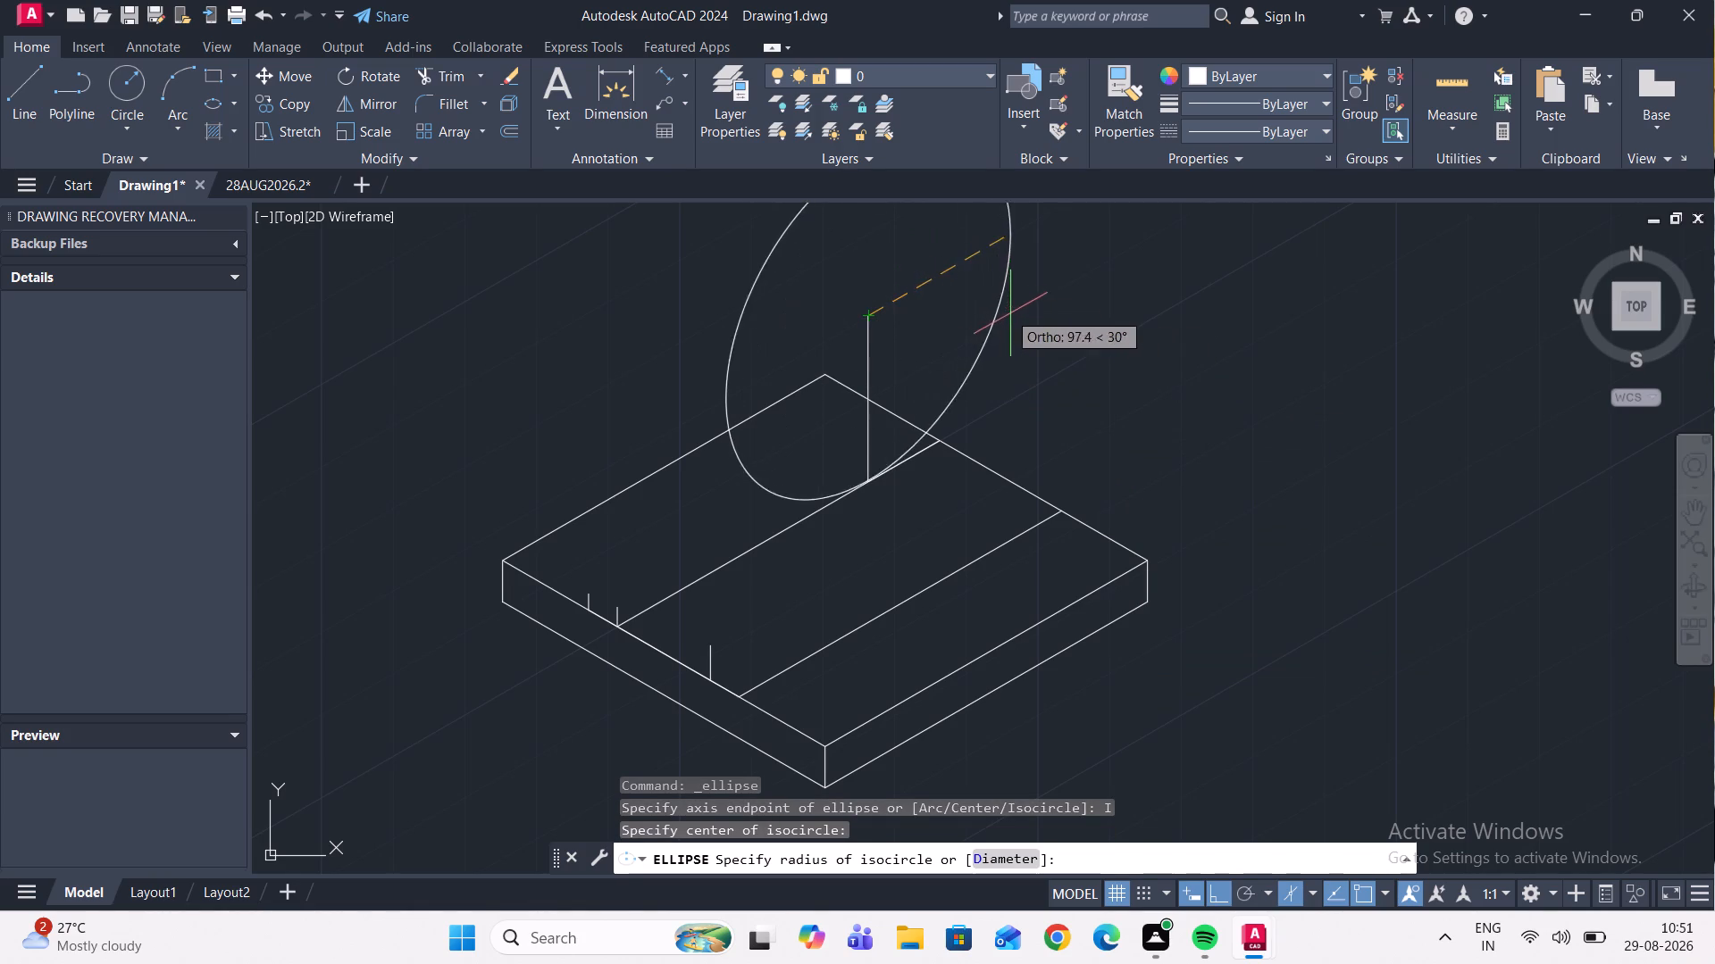
{"action": "scroll", "coordinate": [1022, 372], "scroll_direction": "down", "scroll_amount": 1}
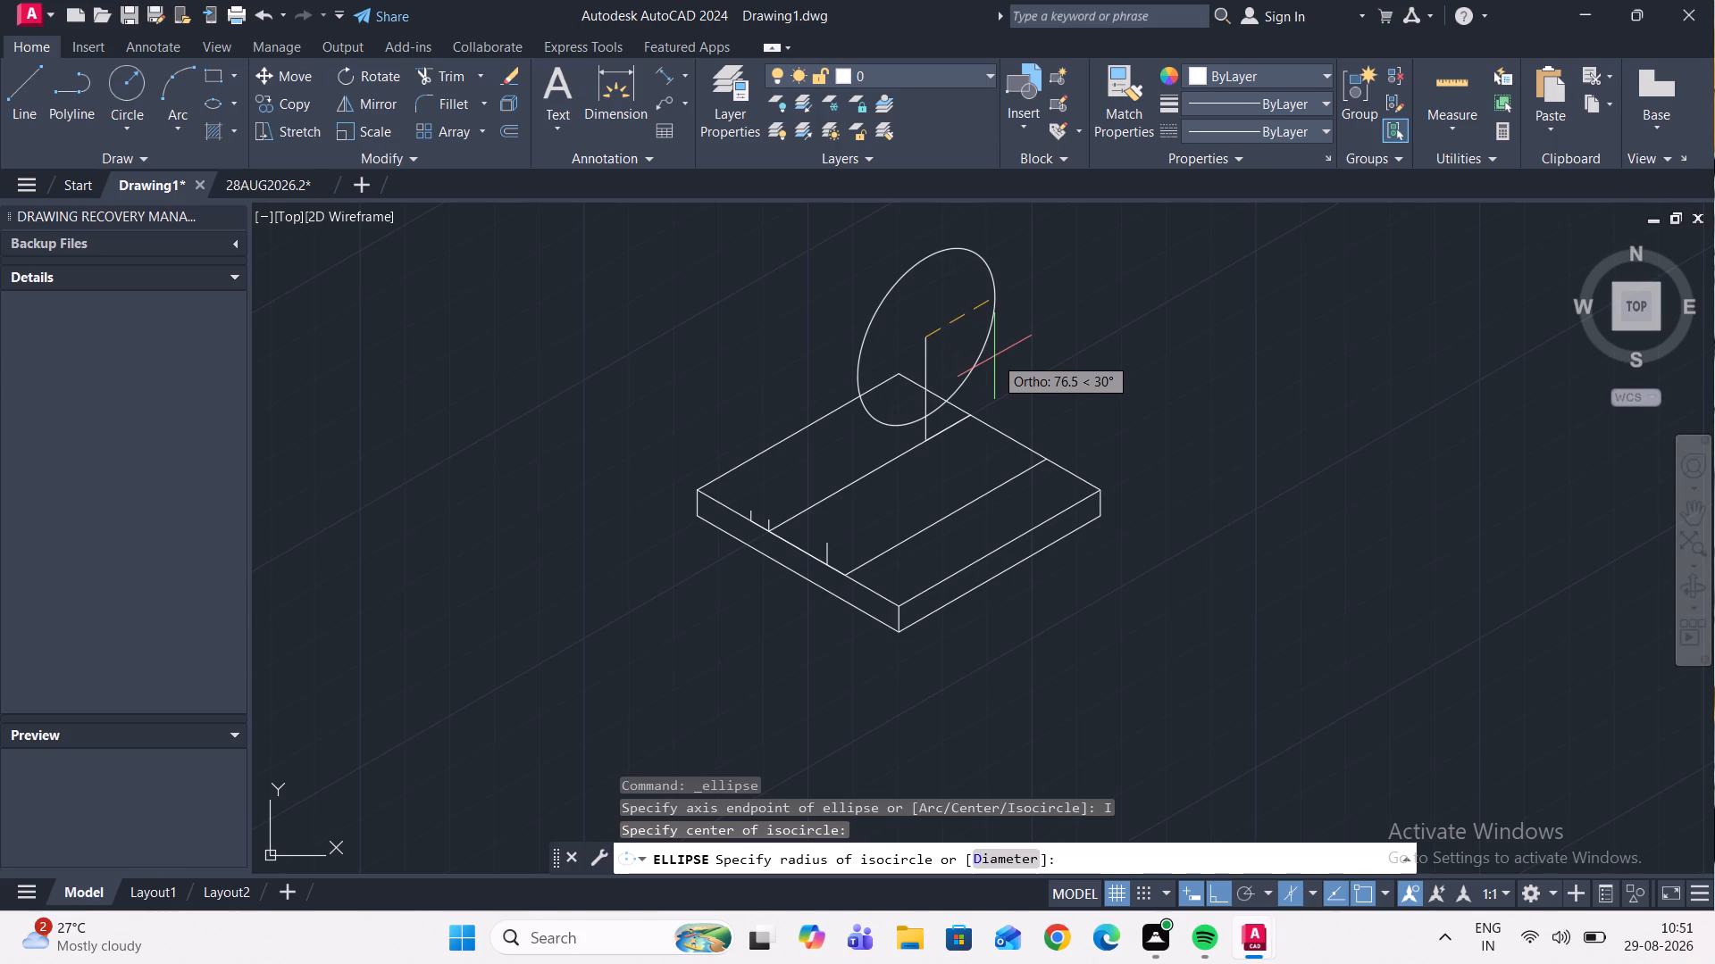
{"action": "type", "text": "50"}
{"action": "key", "text": "Return"}
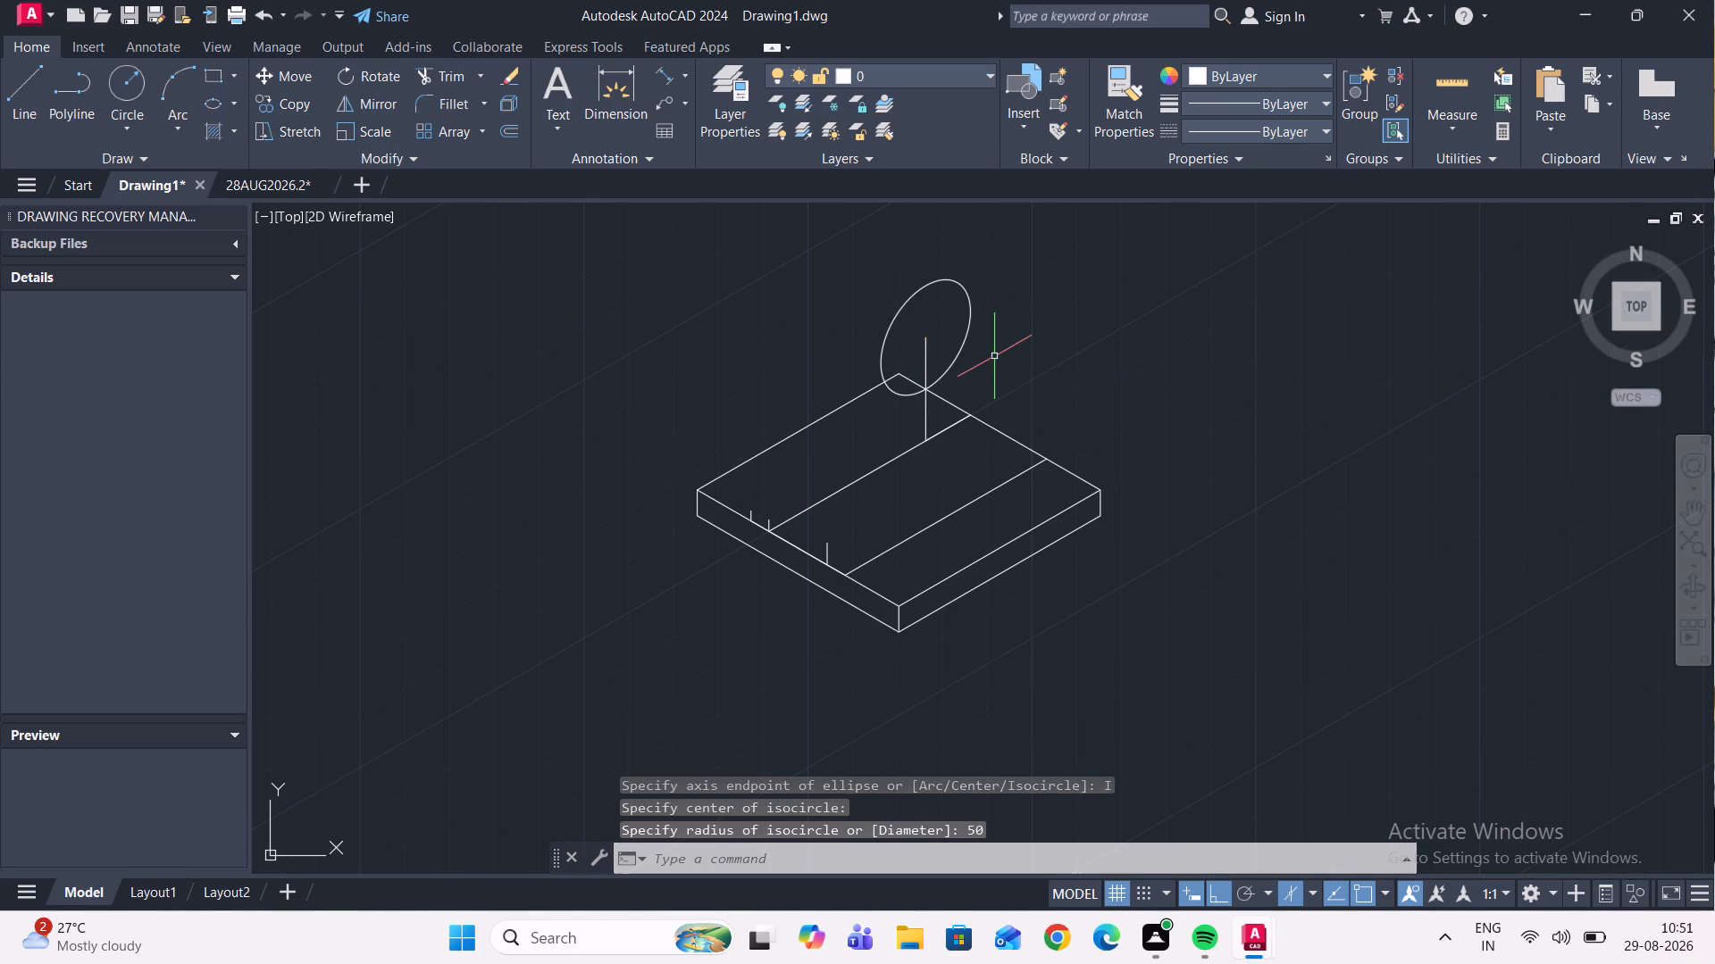
Draw a concentric isocircle of radius 25 mm inside the first one, centred on the vertical line's top end.
{"action": "key", "text": "space"}
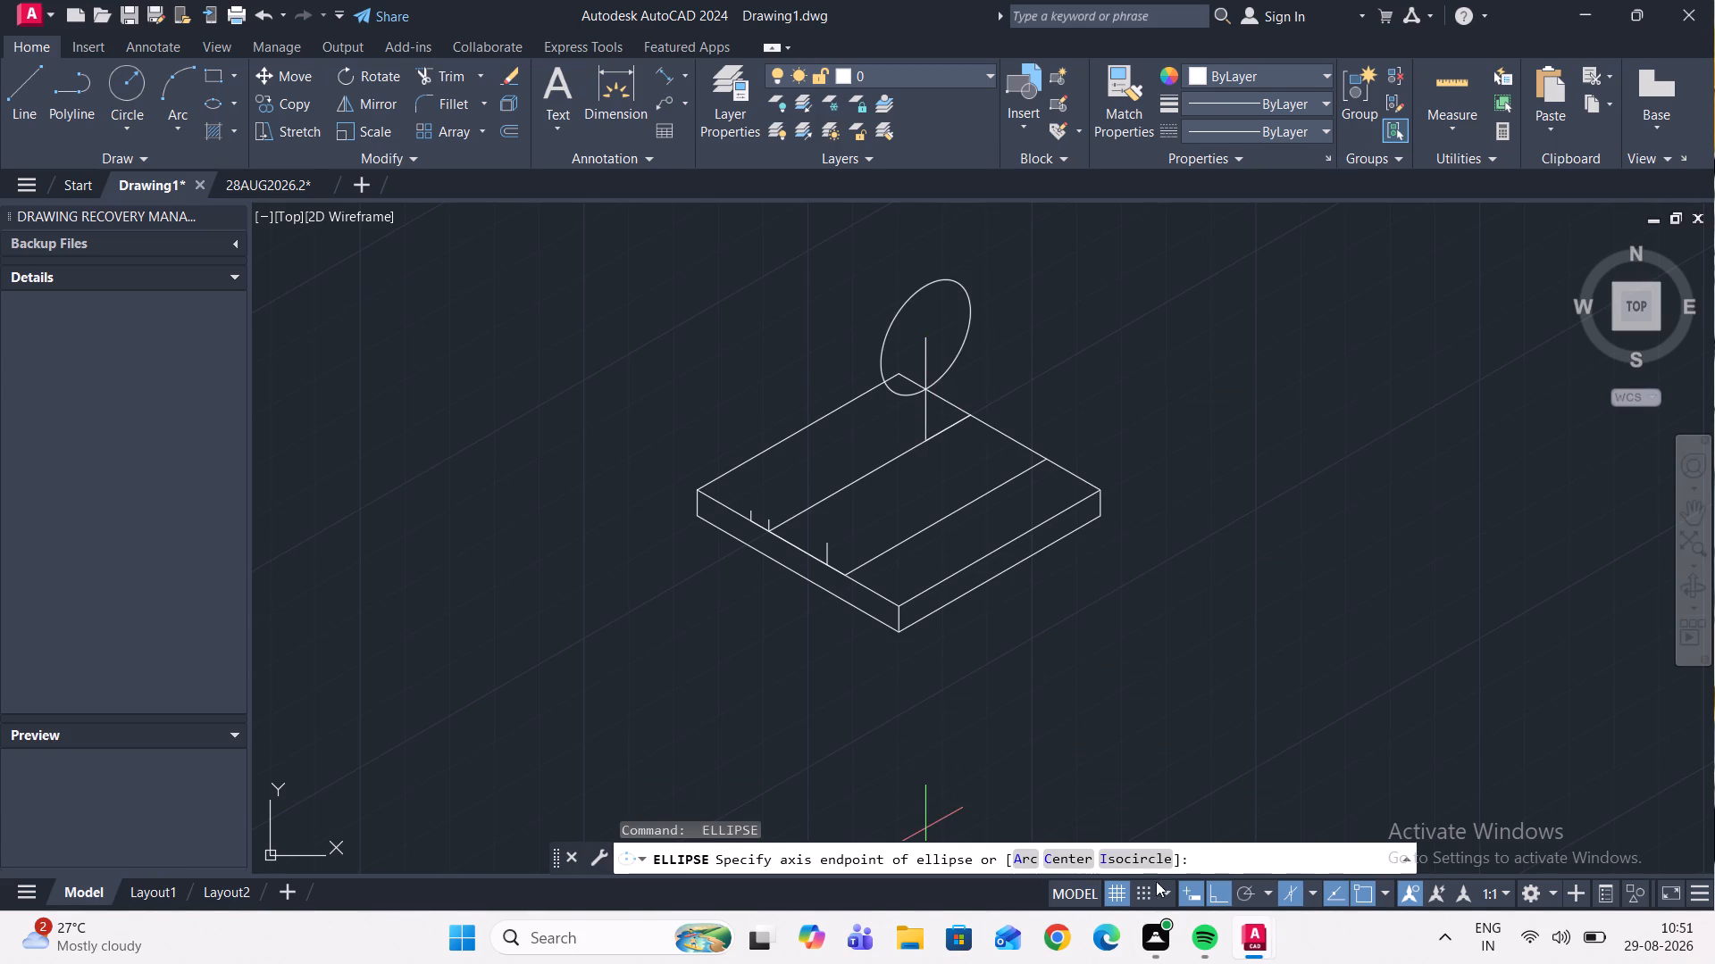
{"action": "left_click", "coordinate": [1142, 866]}
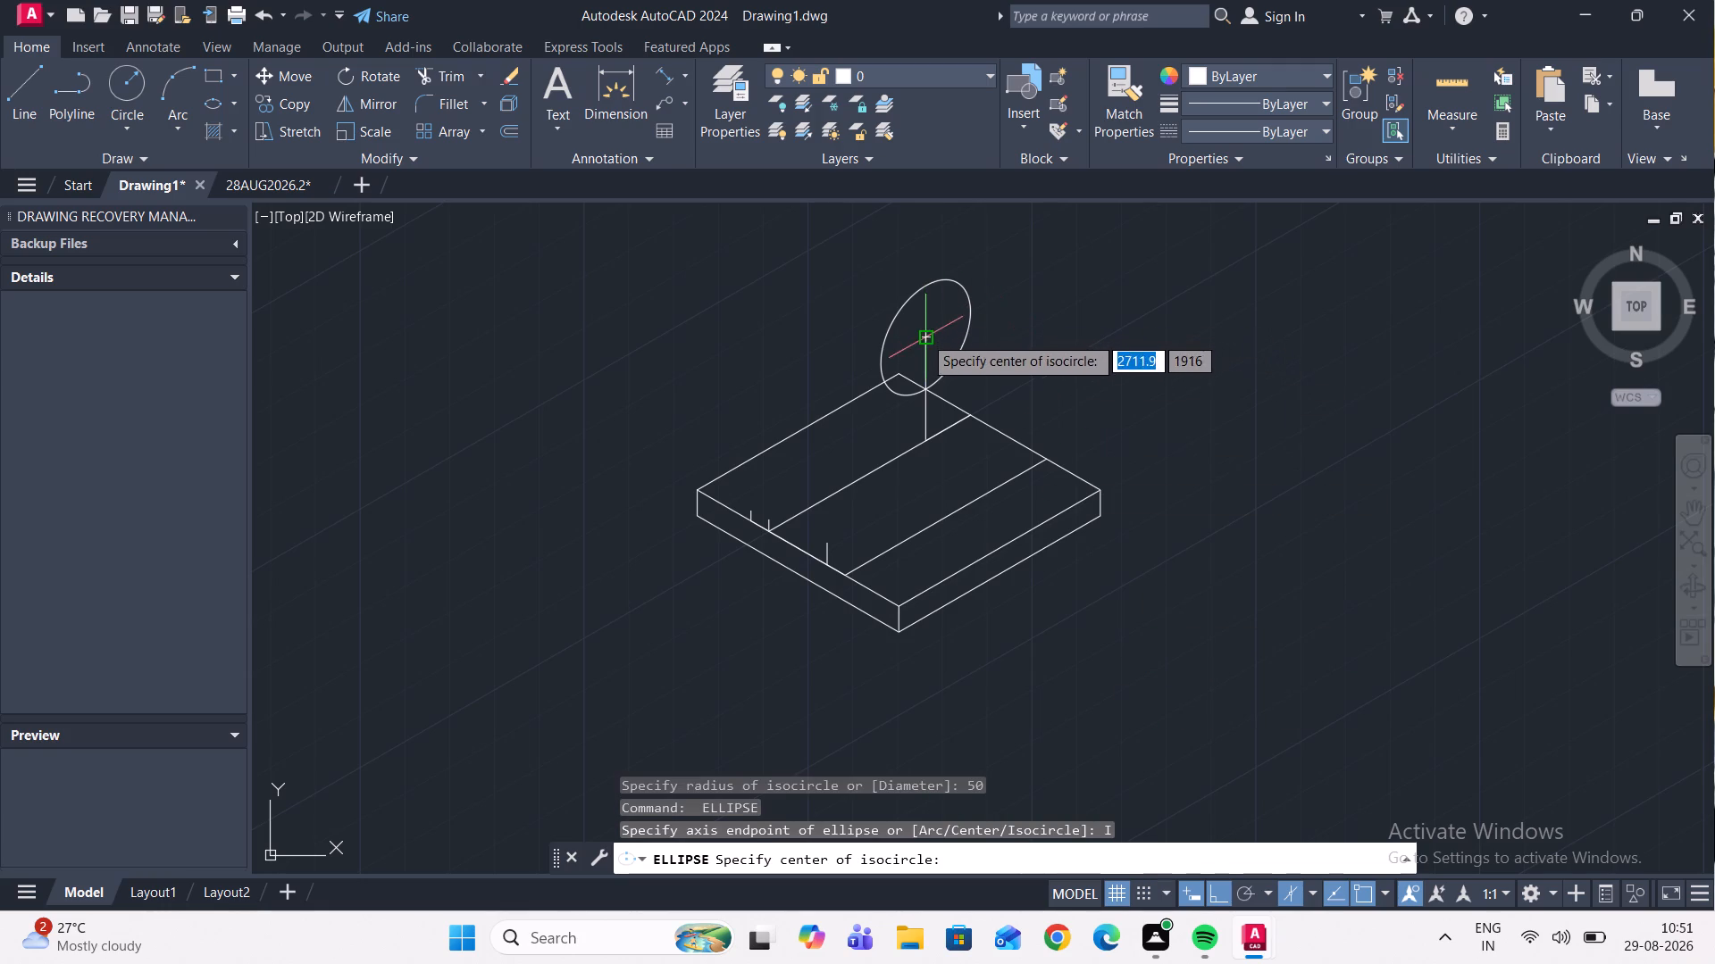
{"action": "left_click", "coordinate": [924, 336]}
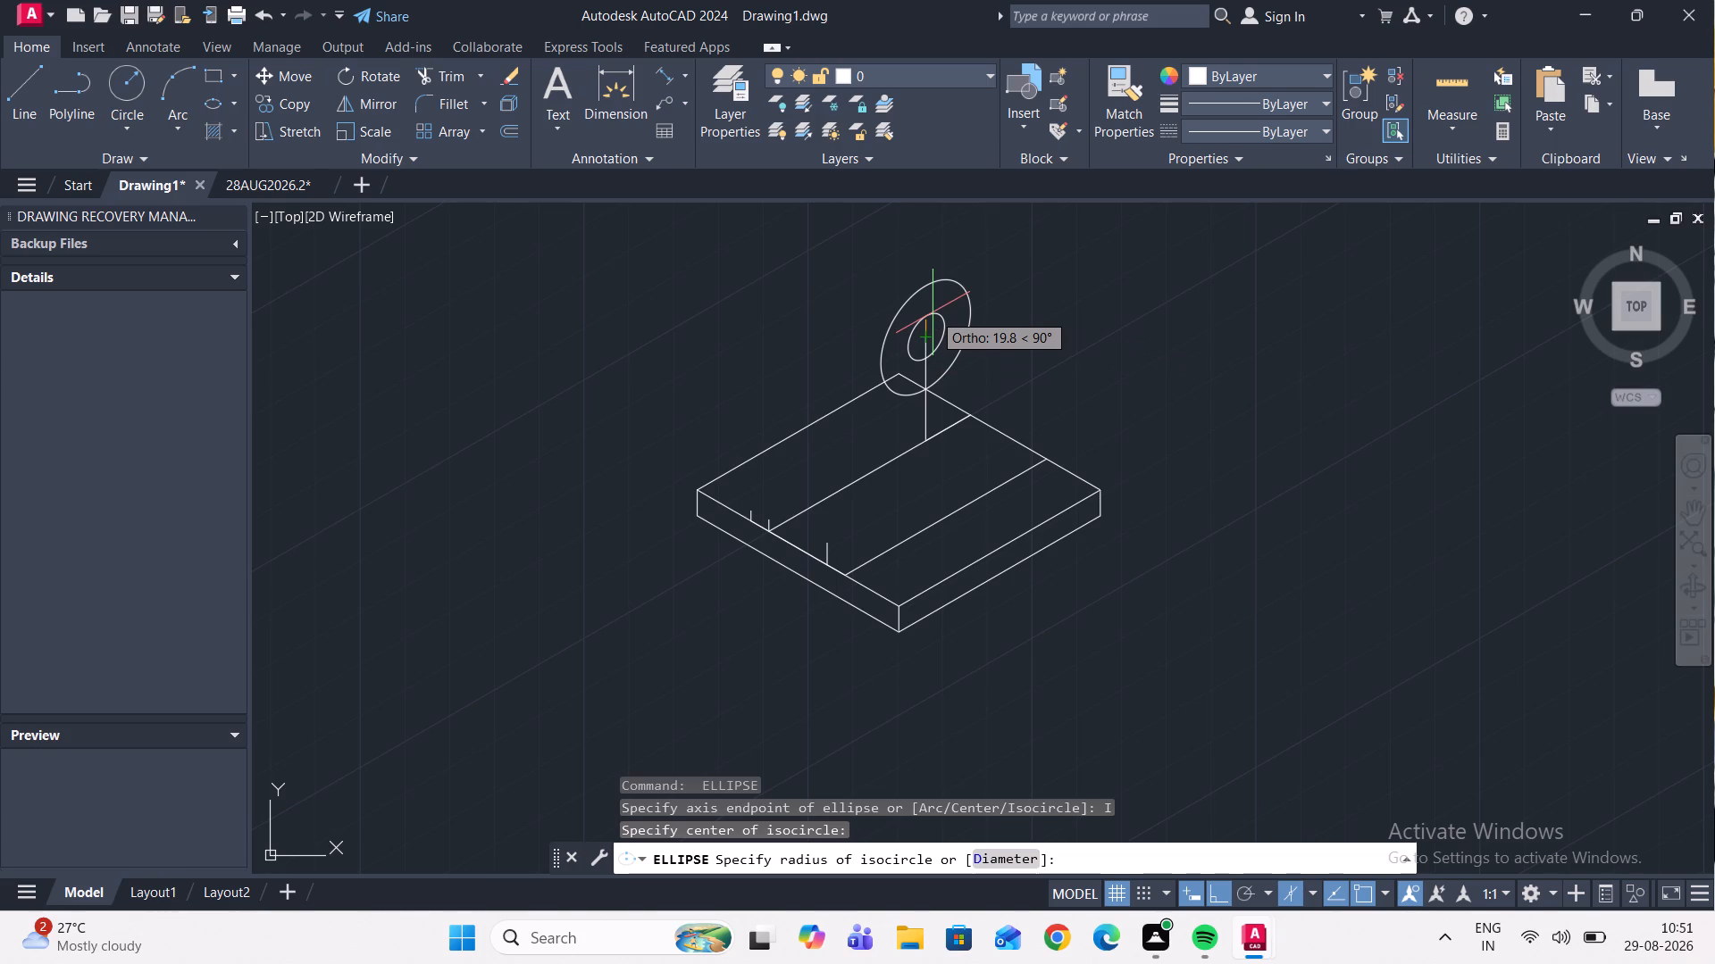
{"action": "type", "text": "25"}
{"action": "key", "text": "Return"}
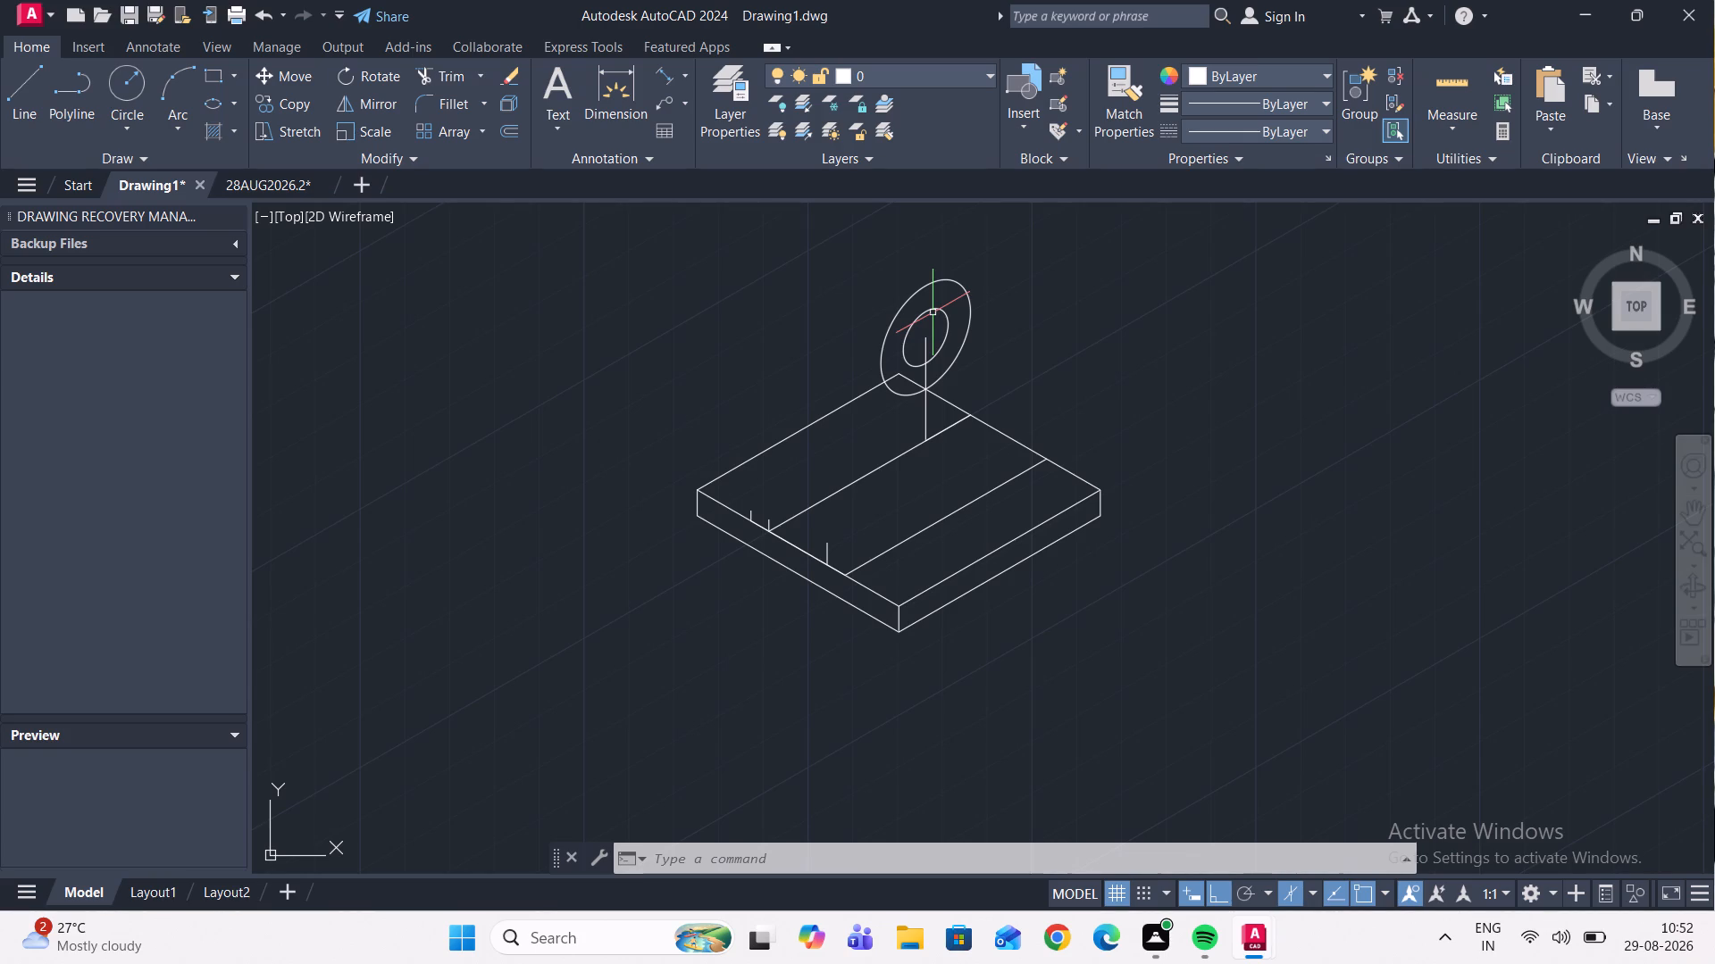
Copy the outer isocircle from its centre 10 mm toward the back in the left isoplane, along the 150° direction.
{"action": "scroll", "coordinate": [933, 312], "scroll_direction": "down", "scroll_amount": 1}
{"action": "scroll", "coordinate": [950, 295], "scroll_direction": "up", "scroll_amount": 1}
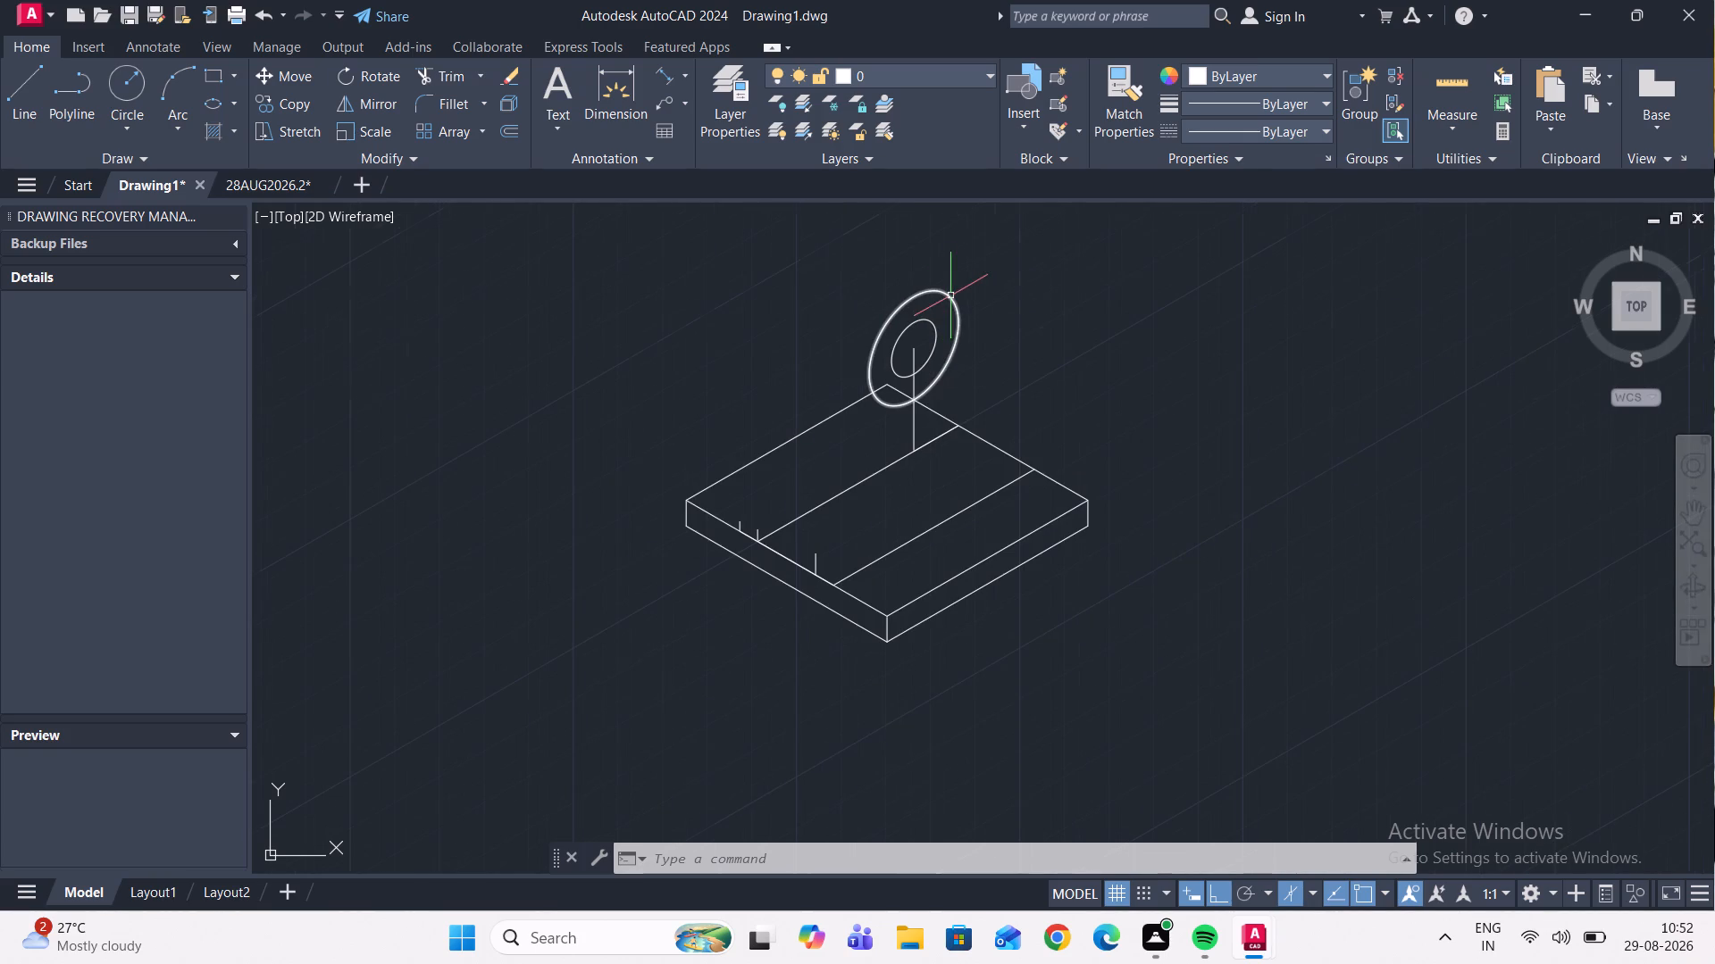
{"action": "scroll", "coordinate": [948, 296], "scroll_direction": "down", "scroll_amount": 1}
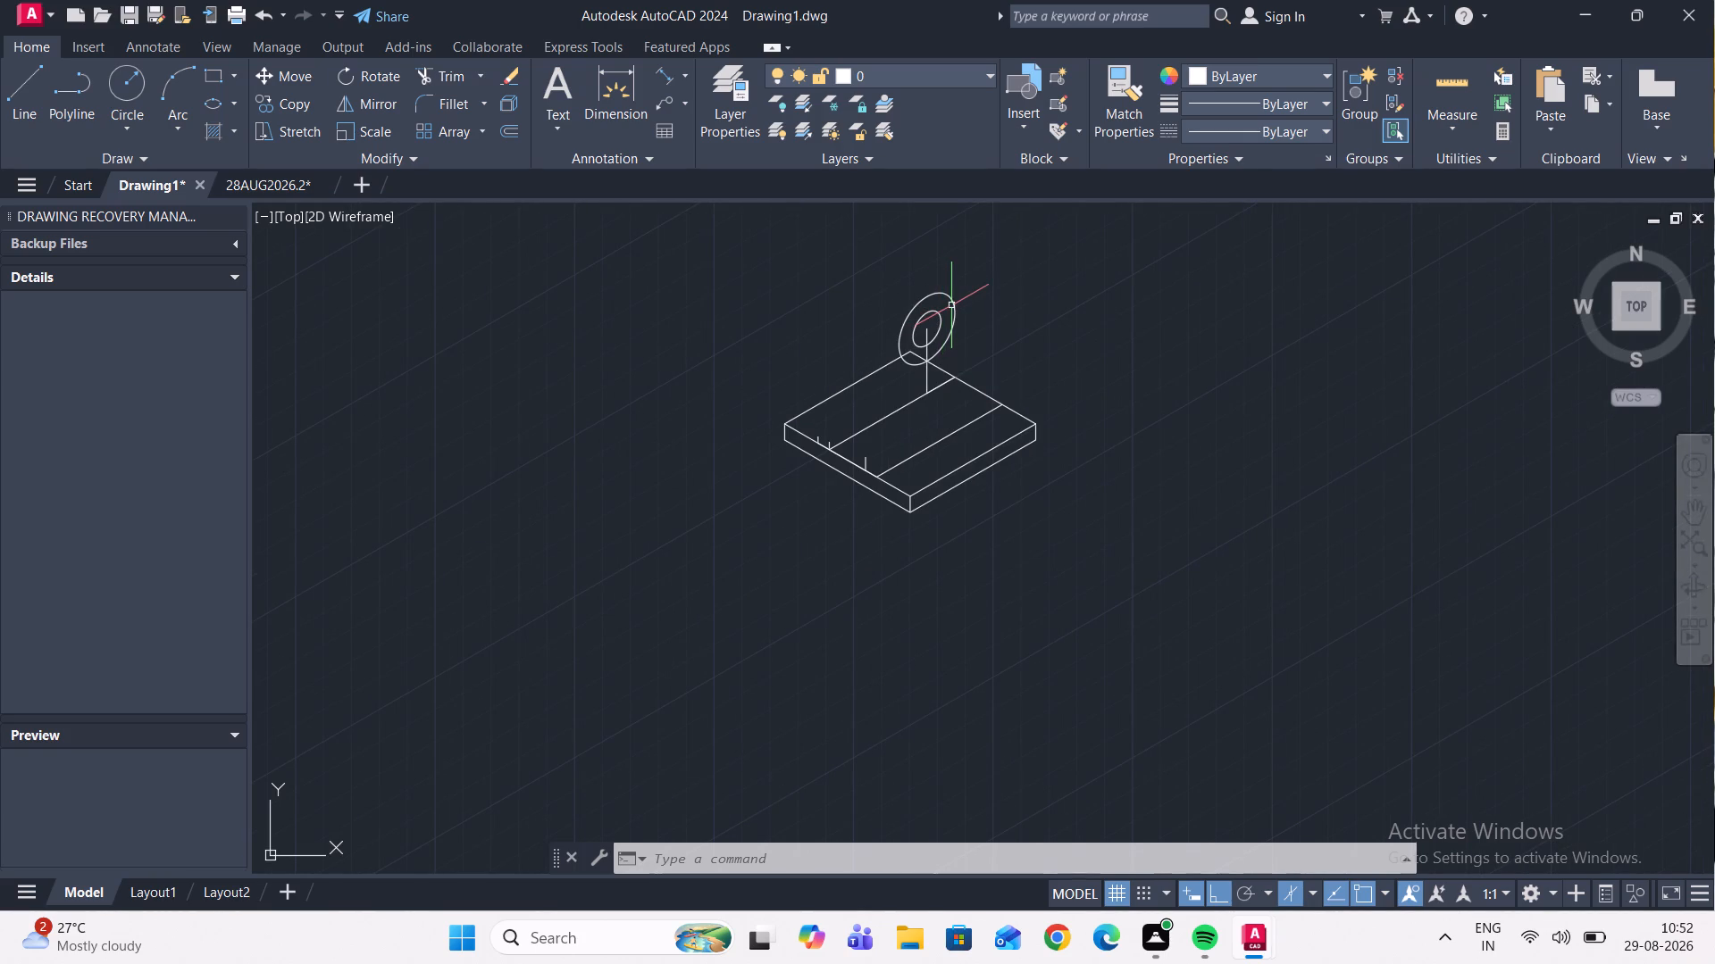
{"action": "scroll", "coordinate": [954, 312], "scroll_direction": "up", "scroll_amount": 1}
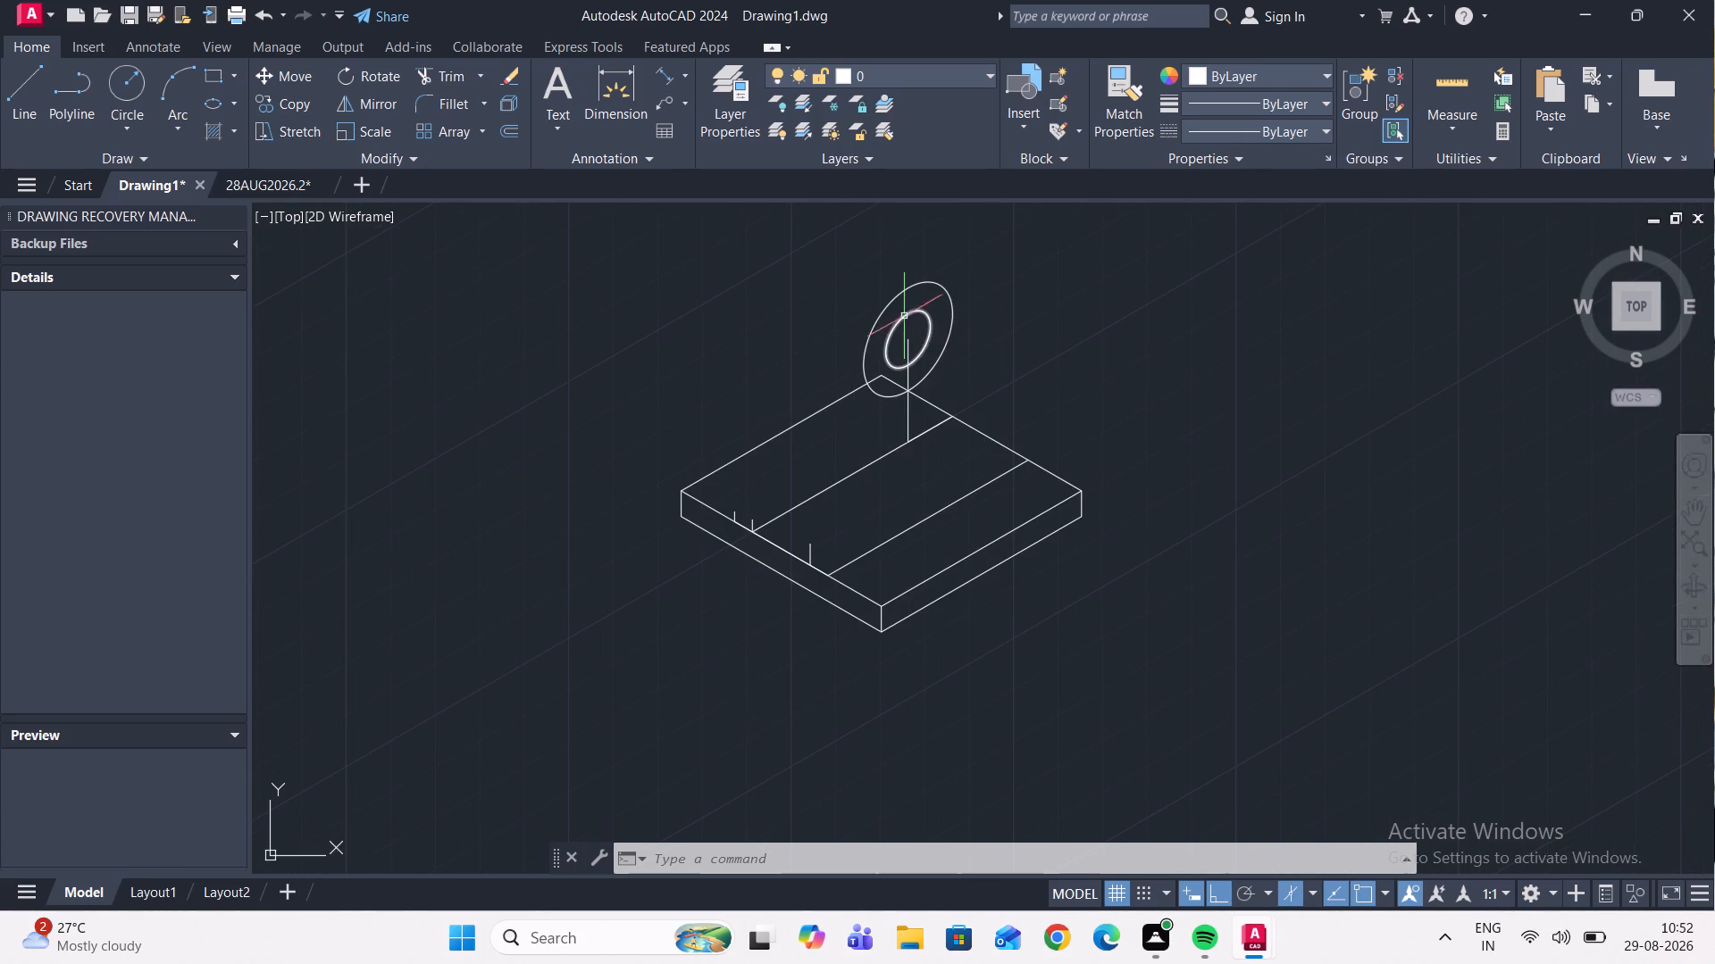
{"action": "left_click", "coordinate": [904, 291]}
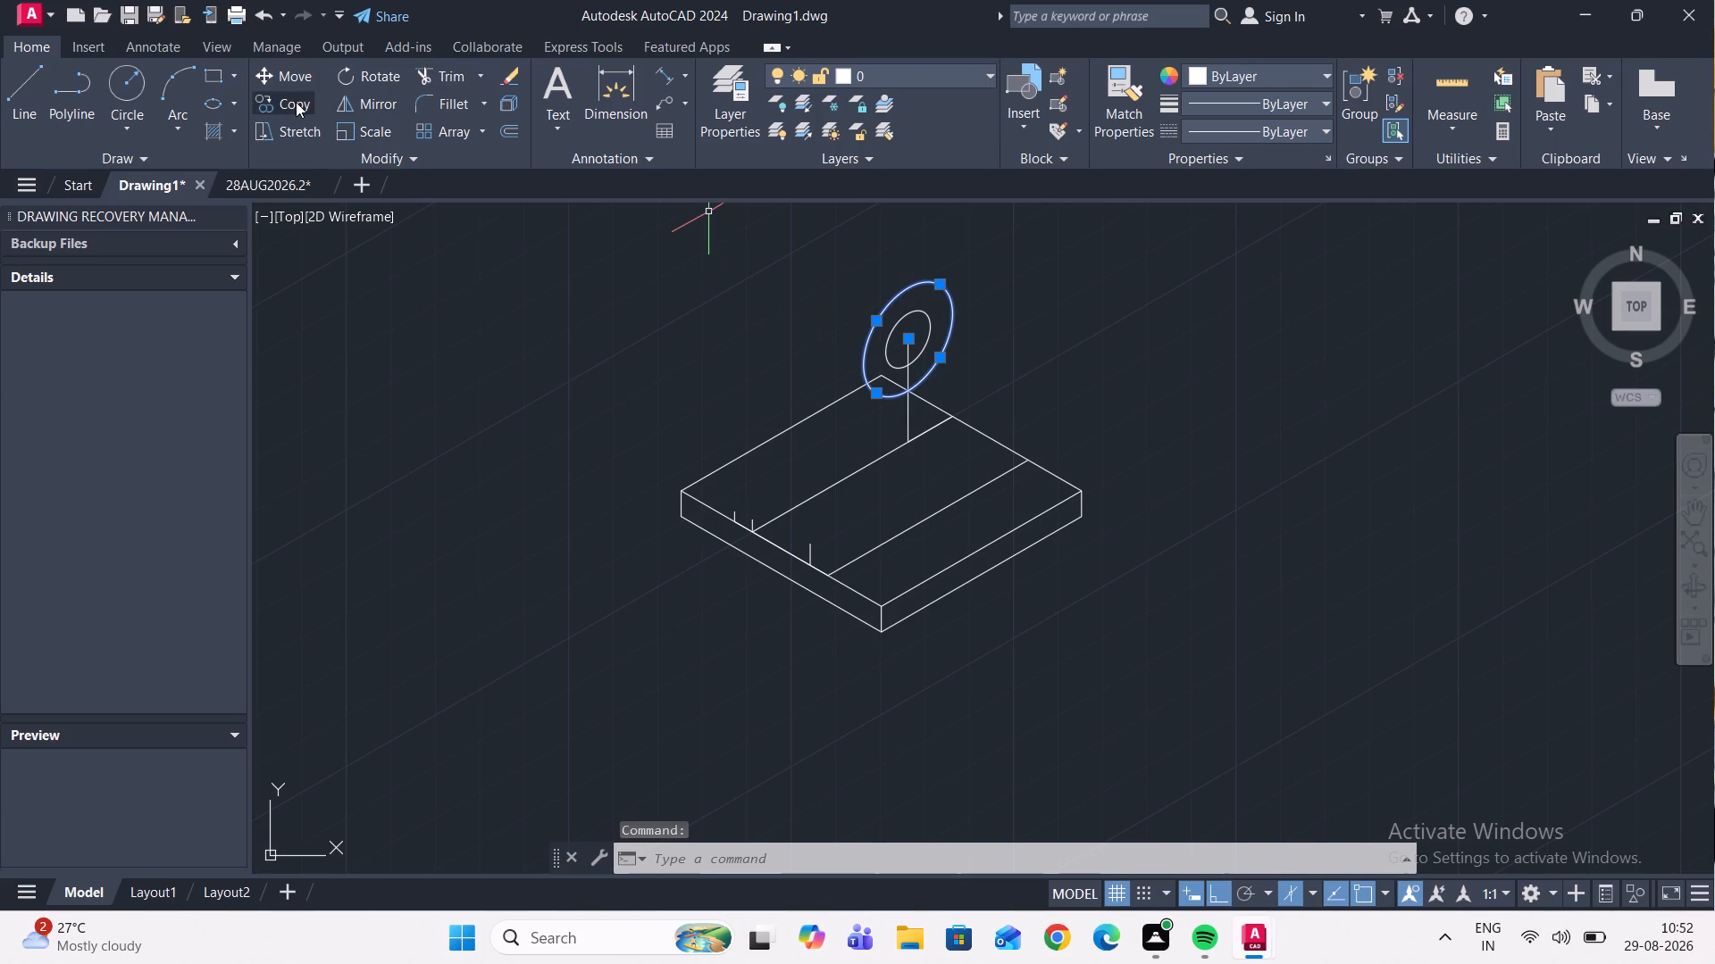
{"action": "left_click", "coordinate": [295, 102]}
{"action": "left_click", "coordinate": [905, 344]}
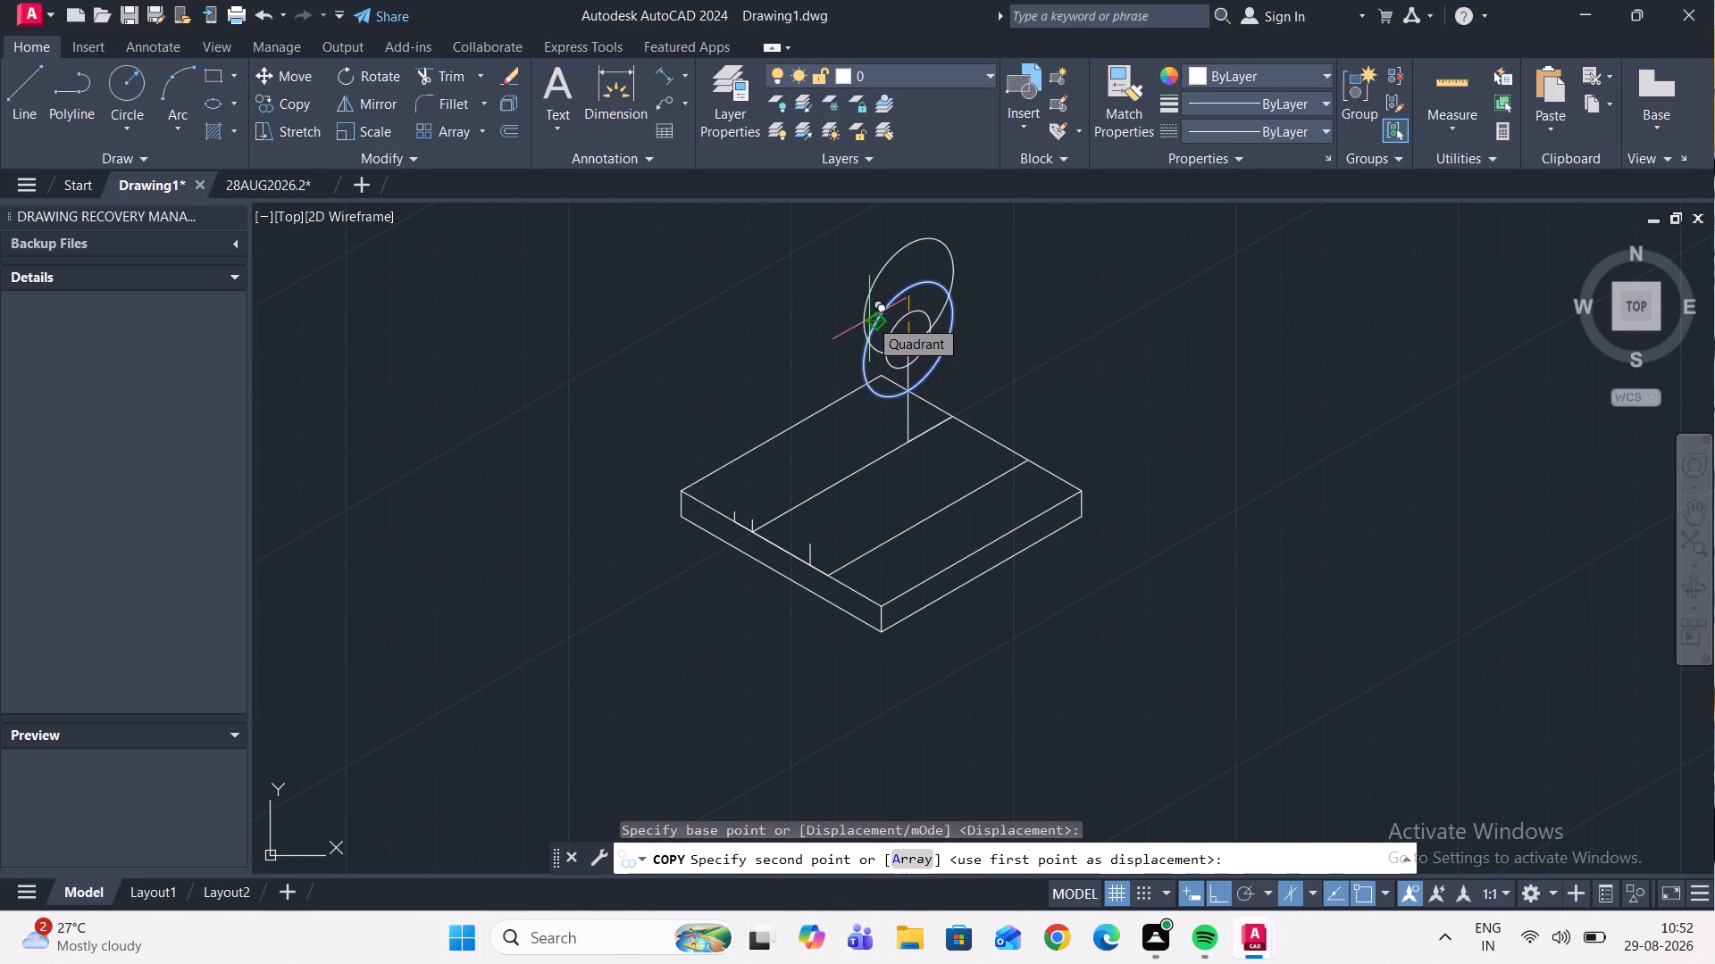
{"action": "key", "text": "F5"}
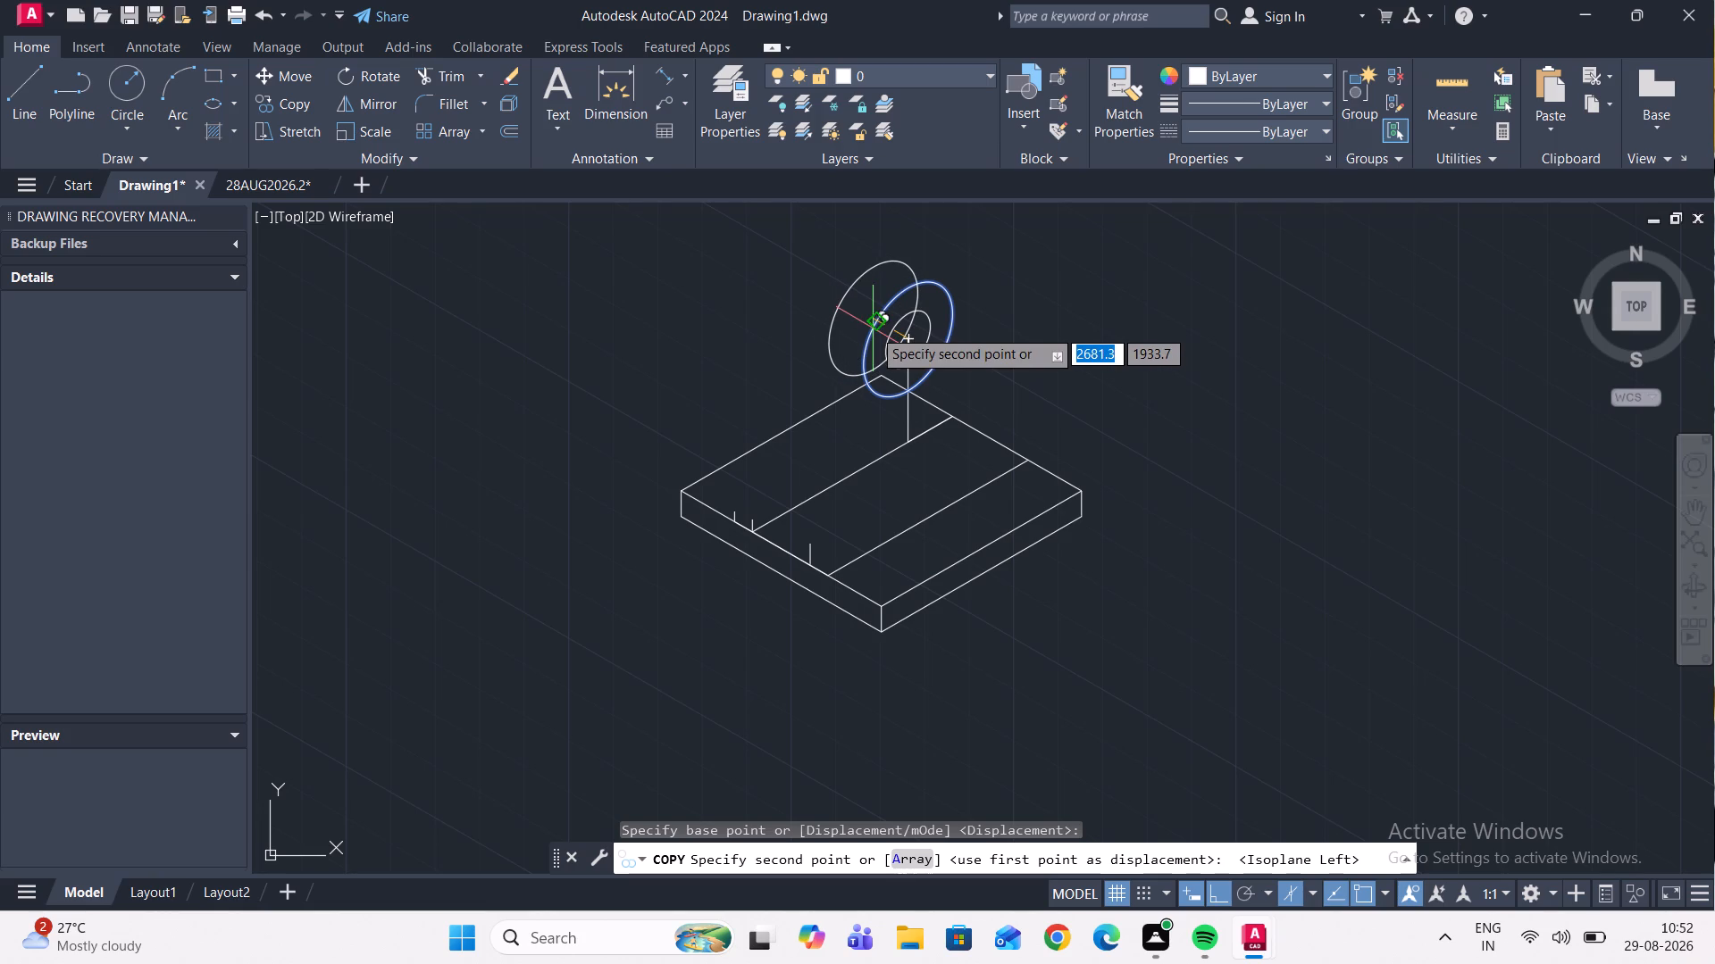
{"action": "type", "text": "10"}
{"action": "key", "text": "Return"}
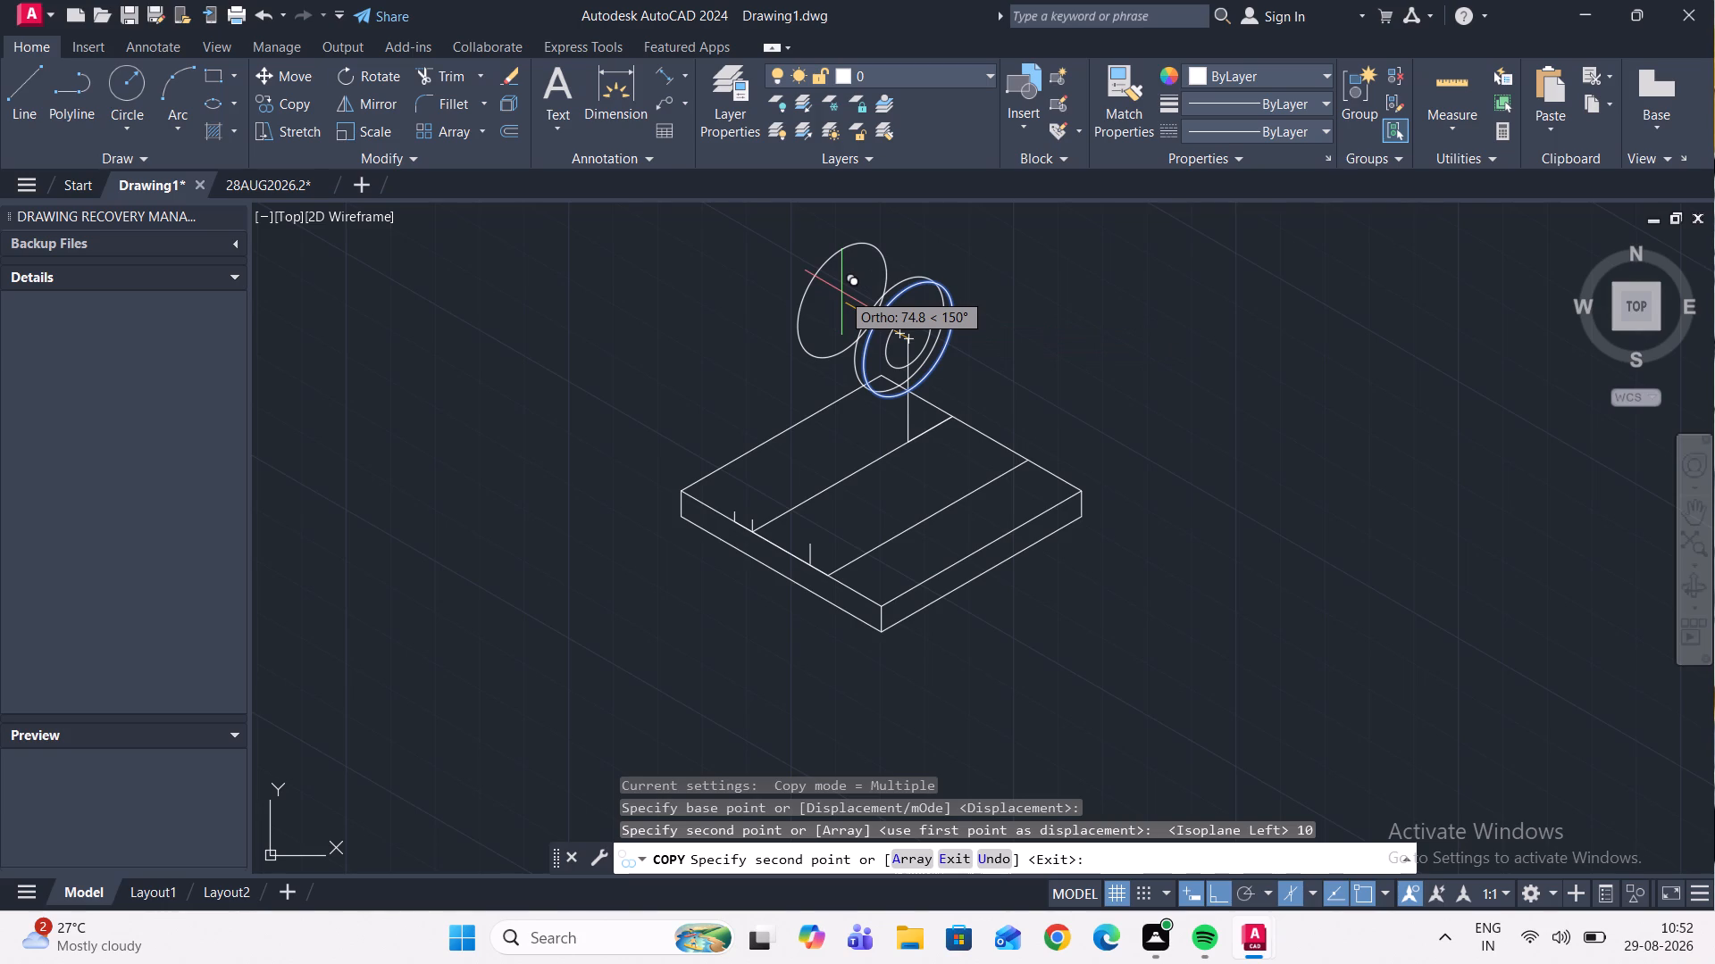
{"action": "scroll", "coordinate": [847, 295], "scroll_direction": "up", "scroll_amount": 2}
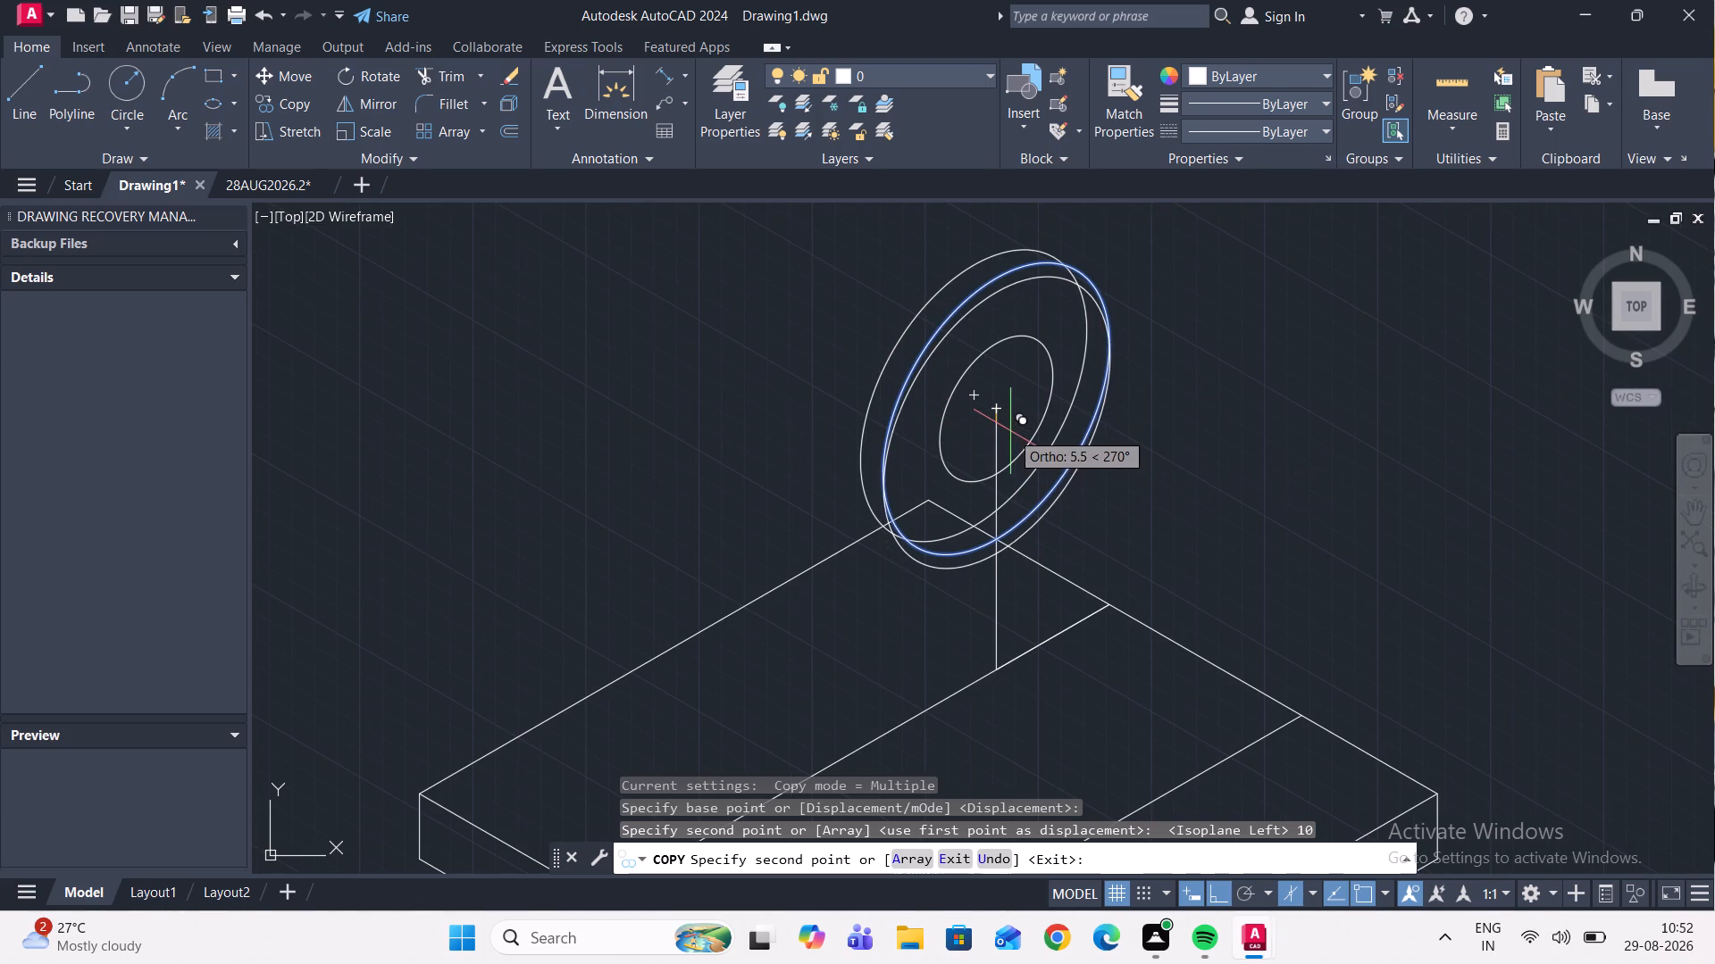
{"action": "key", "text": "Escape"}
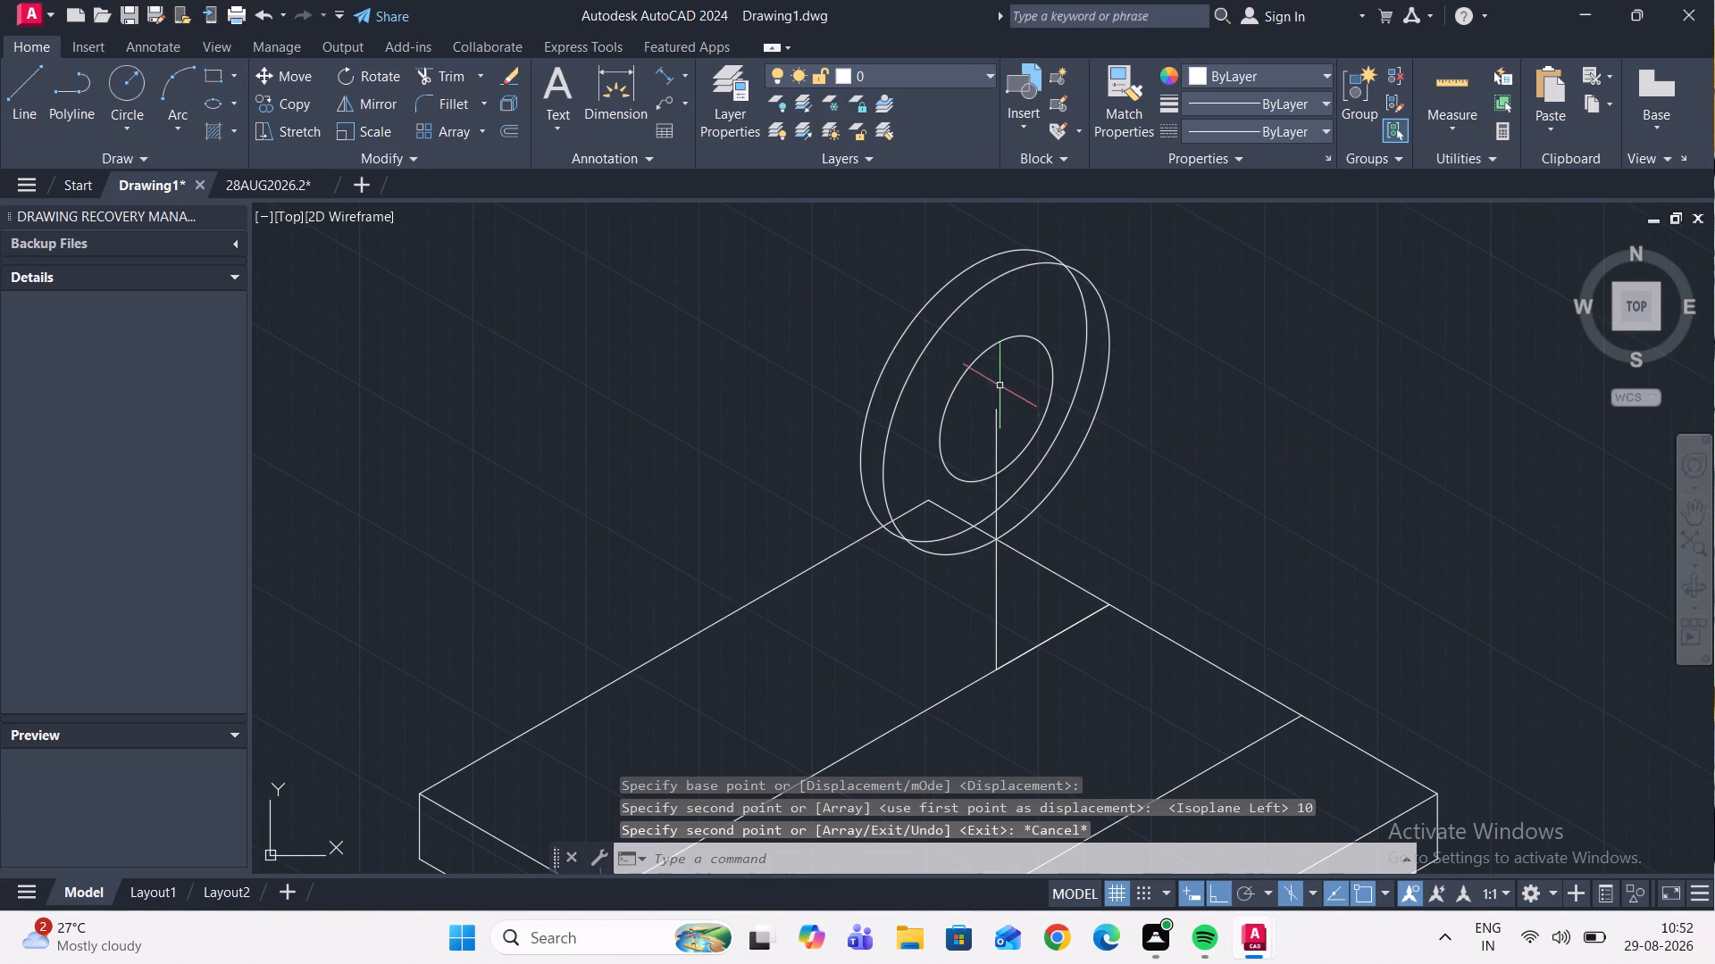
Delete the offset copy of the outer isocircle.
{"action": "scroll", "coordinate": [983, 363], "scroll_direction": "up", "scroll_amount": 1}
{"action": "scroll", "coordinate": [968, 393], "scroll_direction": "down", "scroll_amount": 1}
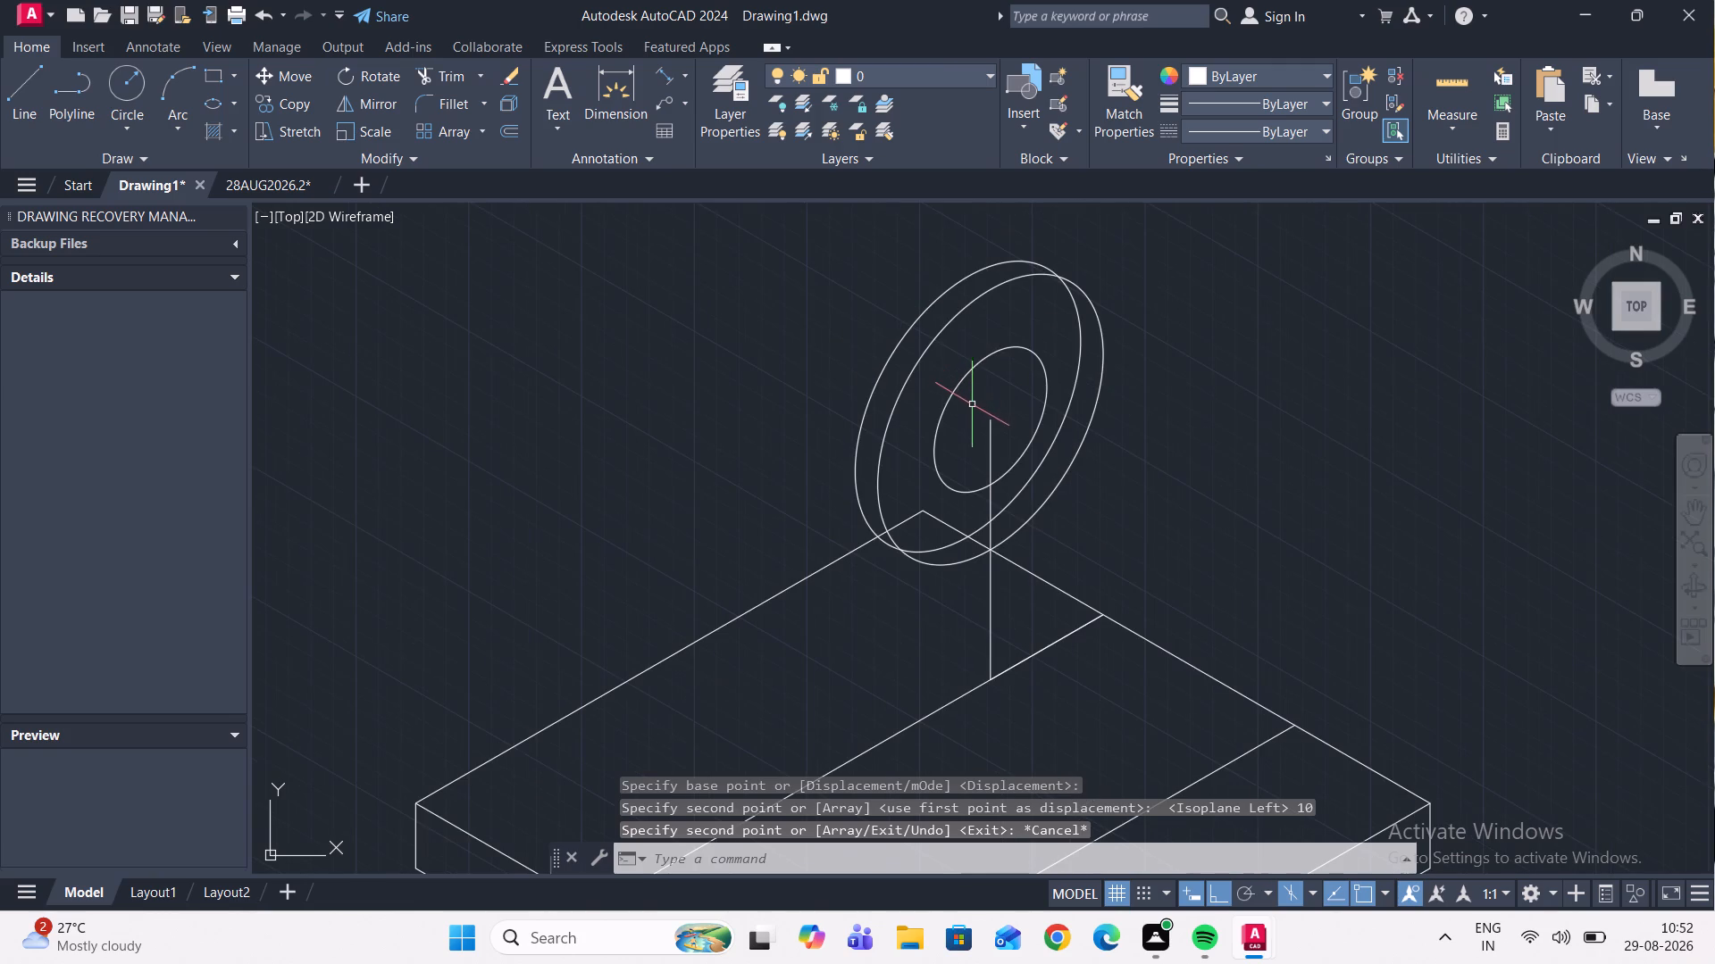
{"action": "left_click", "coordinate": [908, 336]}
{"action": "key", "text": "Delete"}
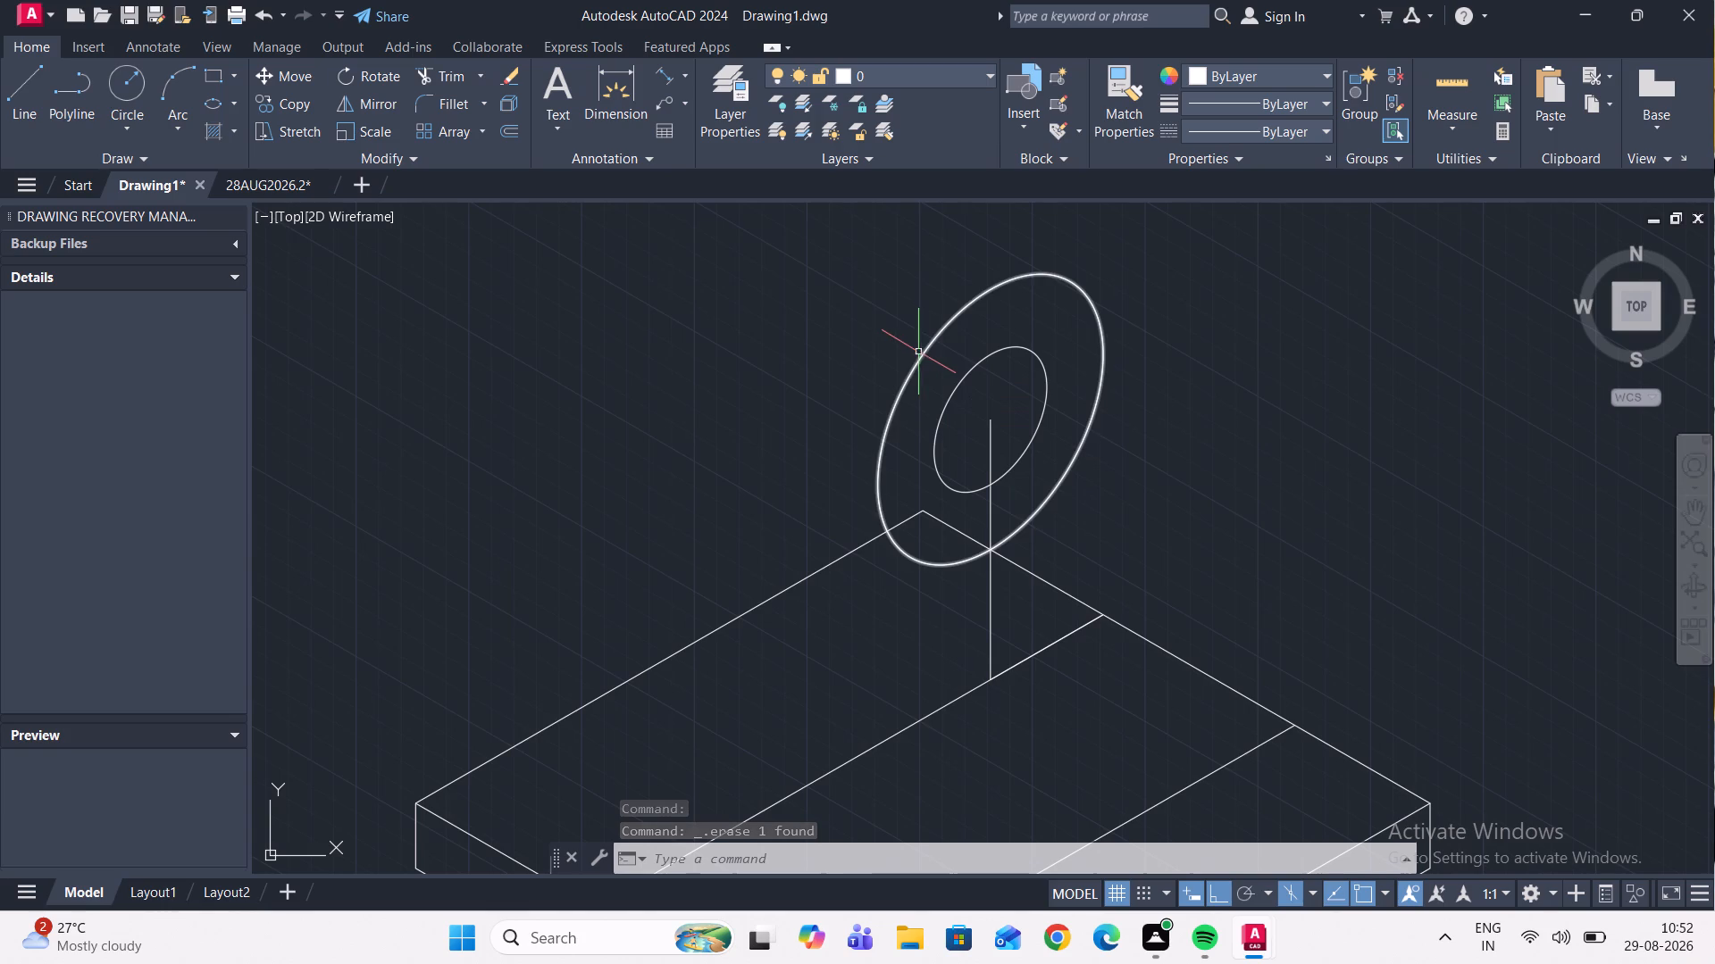
Delete the inner isocircle of radius 25 mm centred on the vertical line's top end.
{"action": "left_click", "coordinate": [967, 377]}
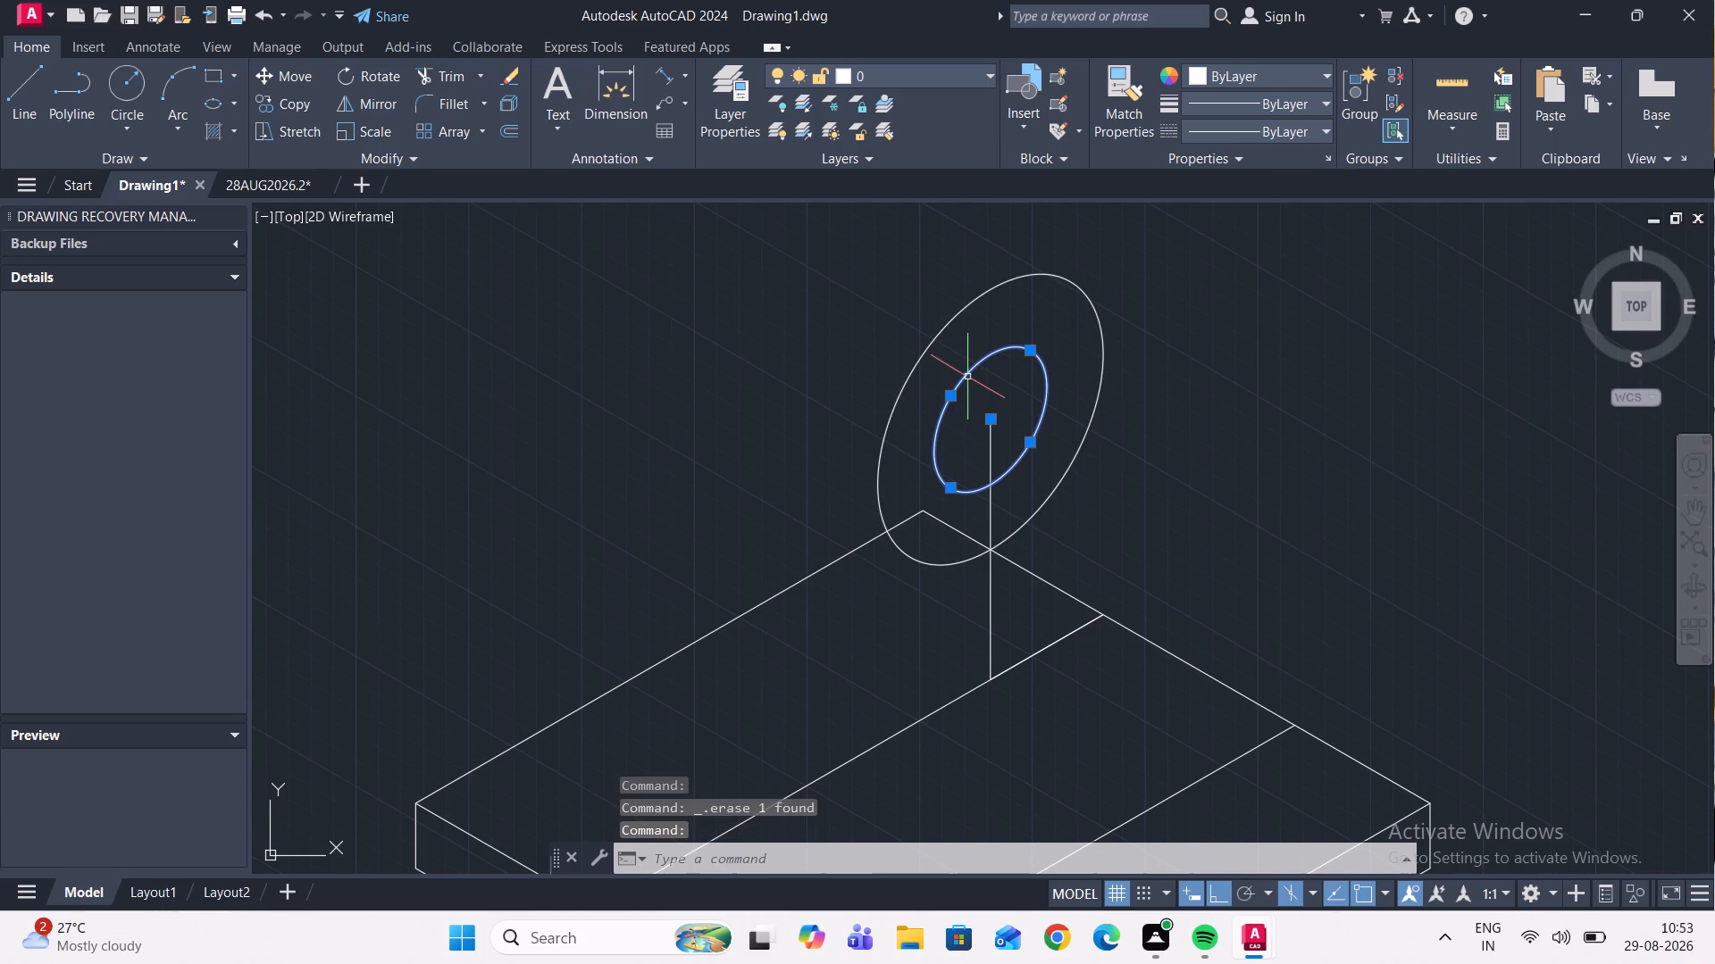
{"action": "key", "text": "Delete"}
Copy the outer isocircle from its centre 10 mm toward the front in the left isoplane, along the 330° direction.
{"action": "left_click", "coordinate": [923, 347]}
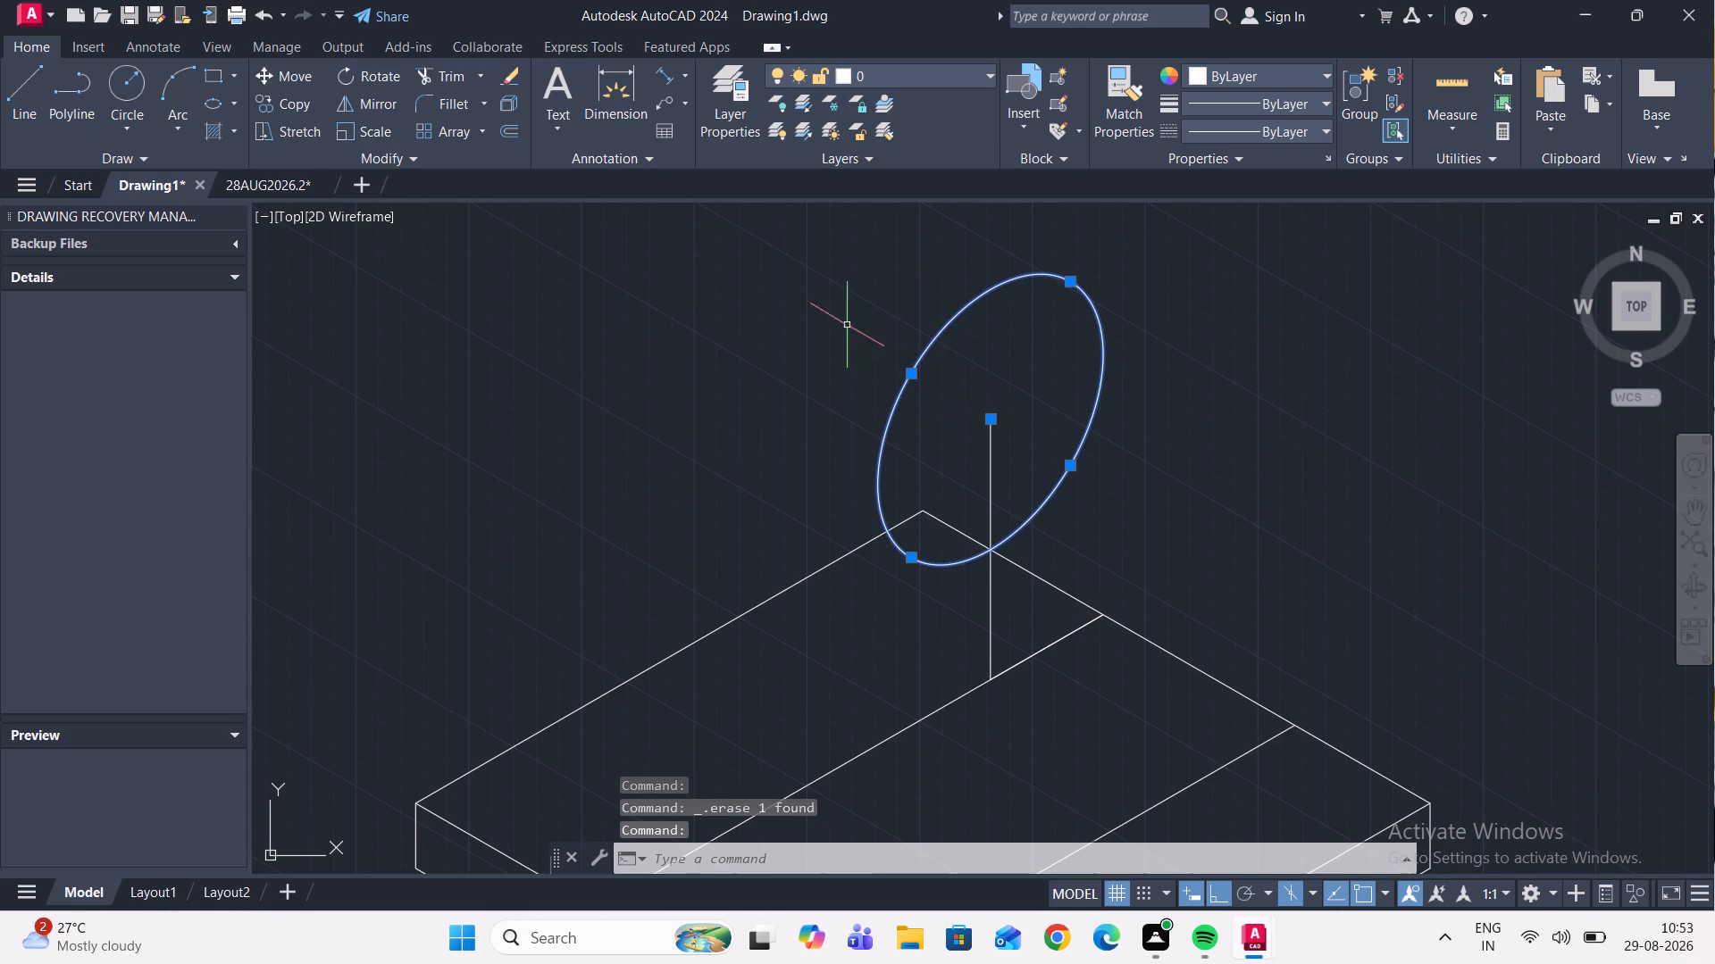
{"action": "left_click", "coordinate": [264, 104]}
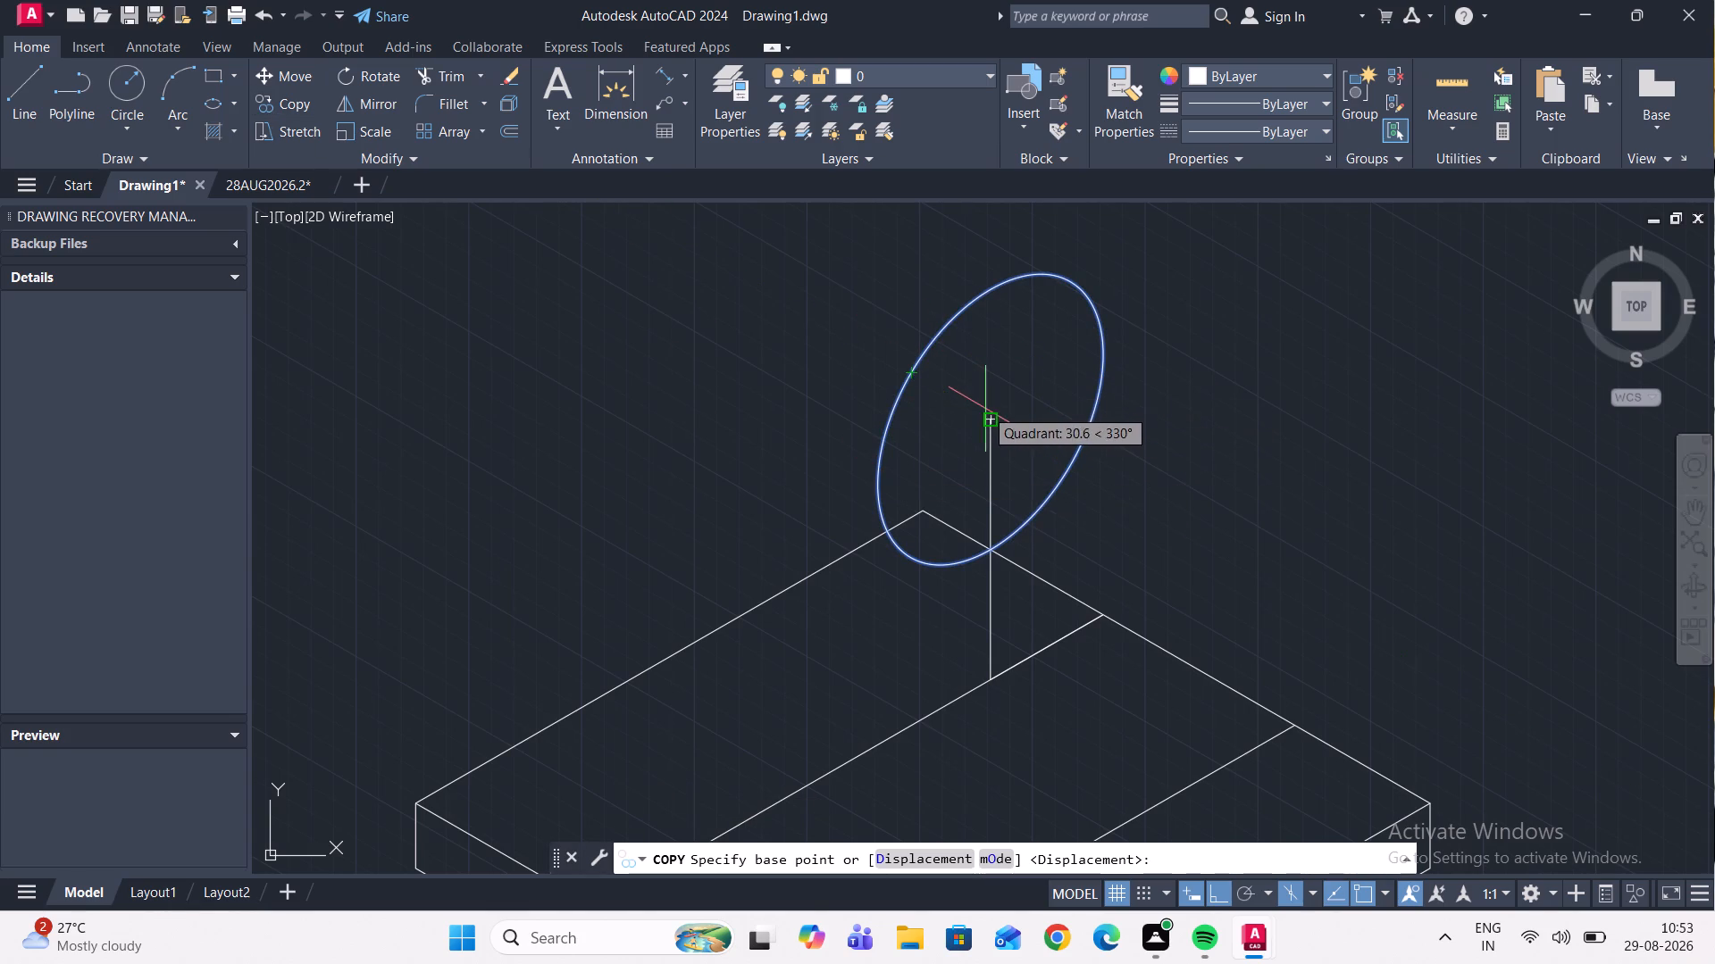
{"action": "left_click", "coordinate": [990, 411]}
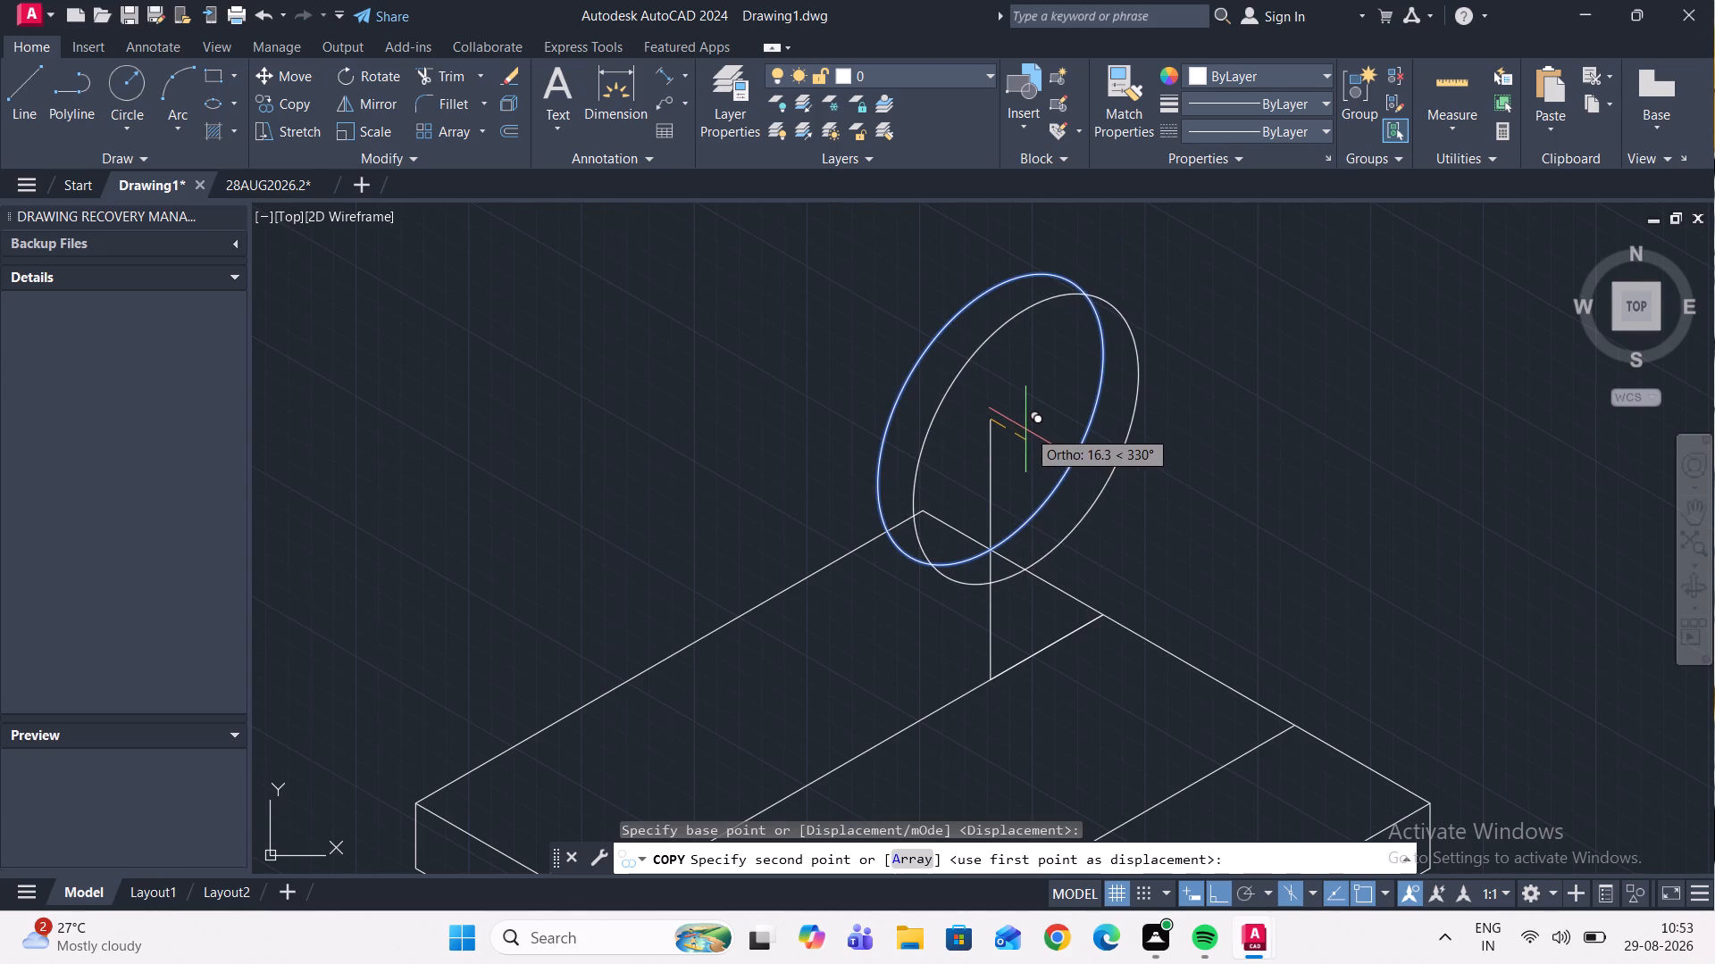
{"action": "type", "text": "10"}
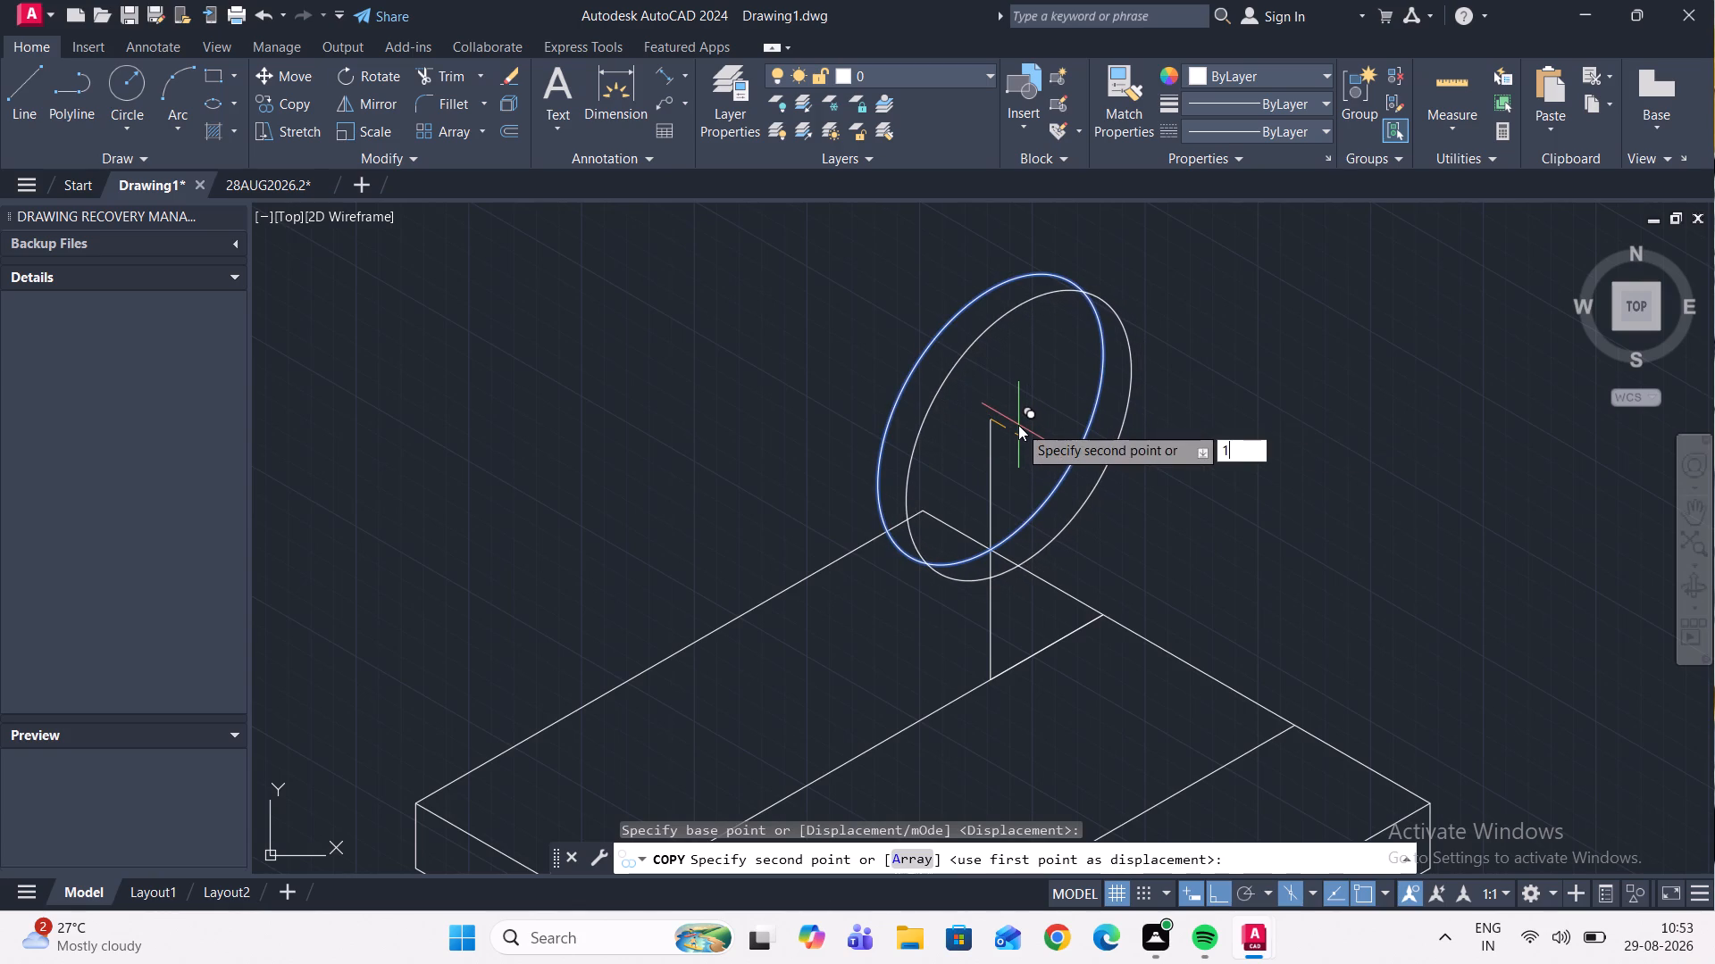
{"action": "key", "text": "Return"}
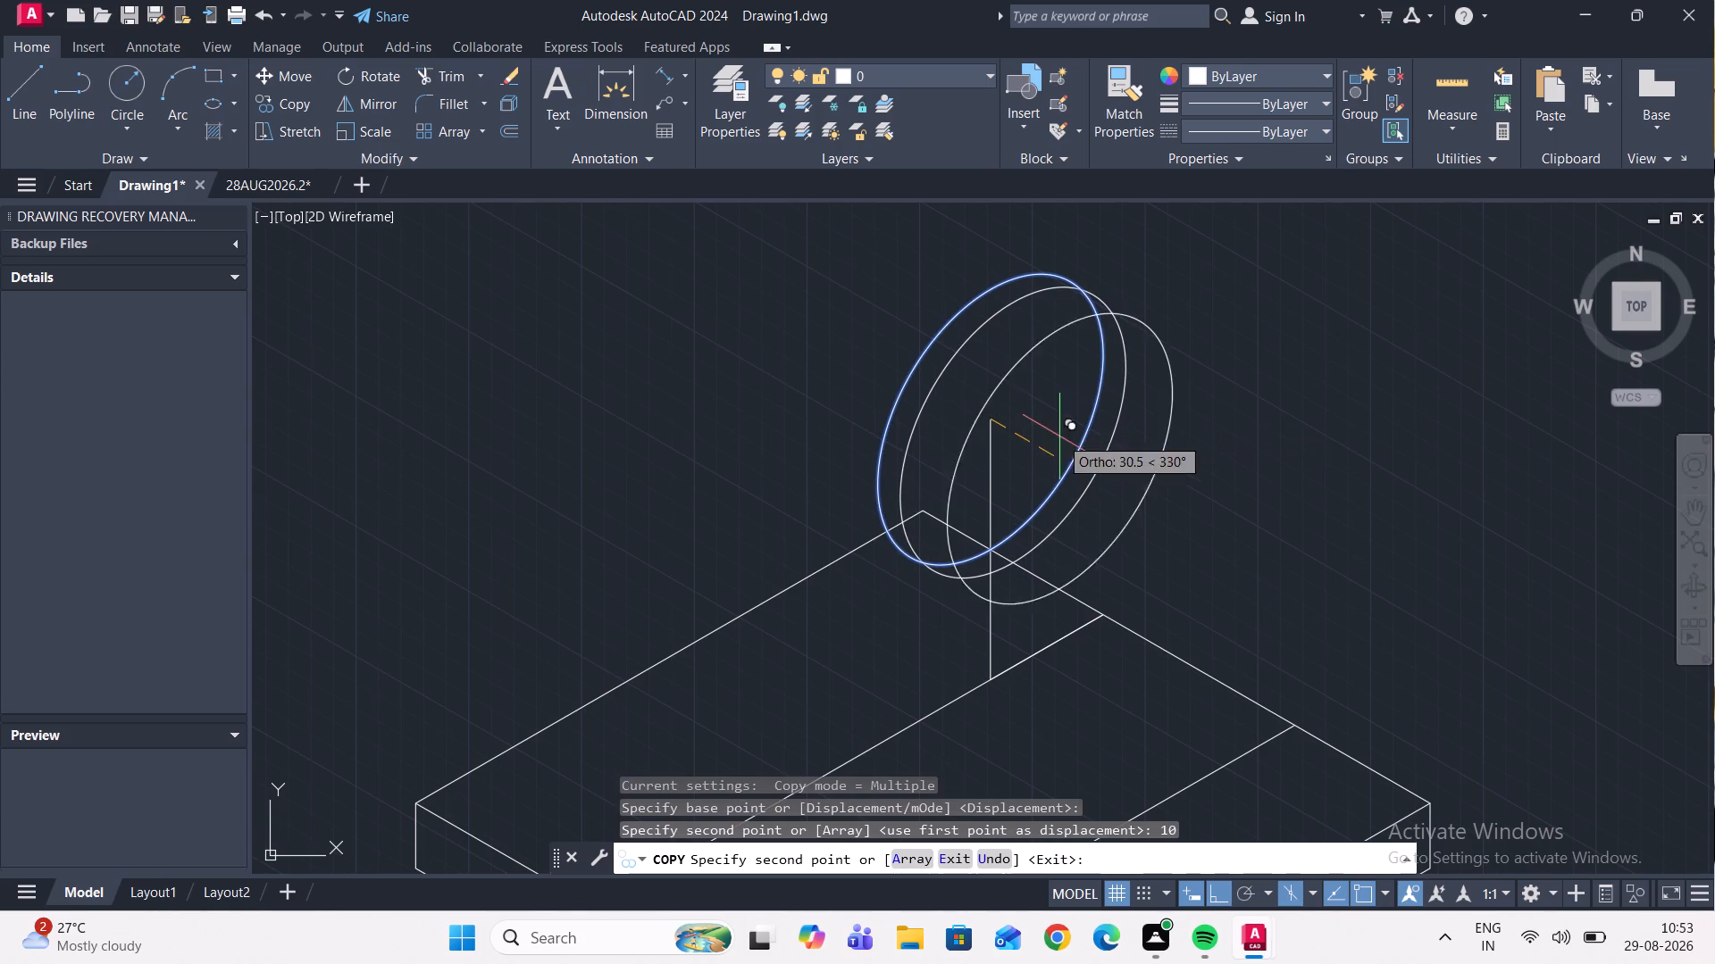
{"action": "key", "text": "Escape"}
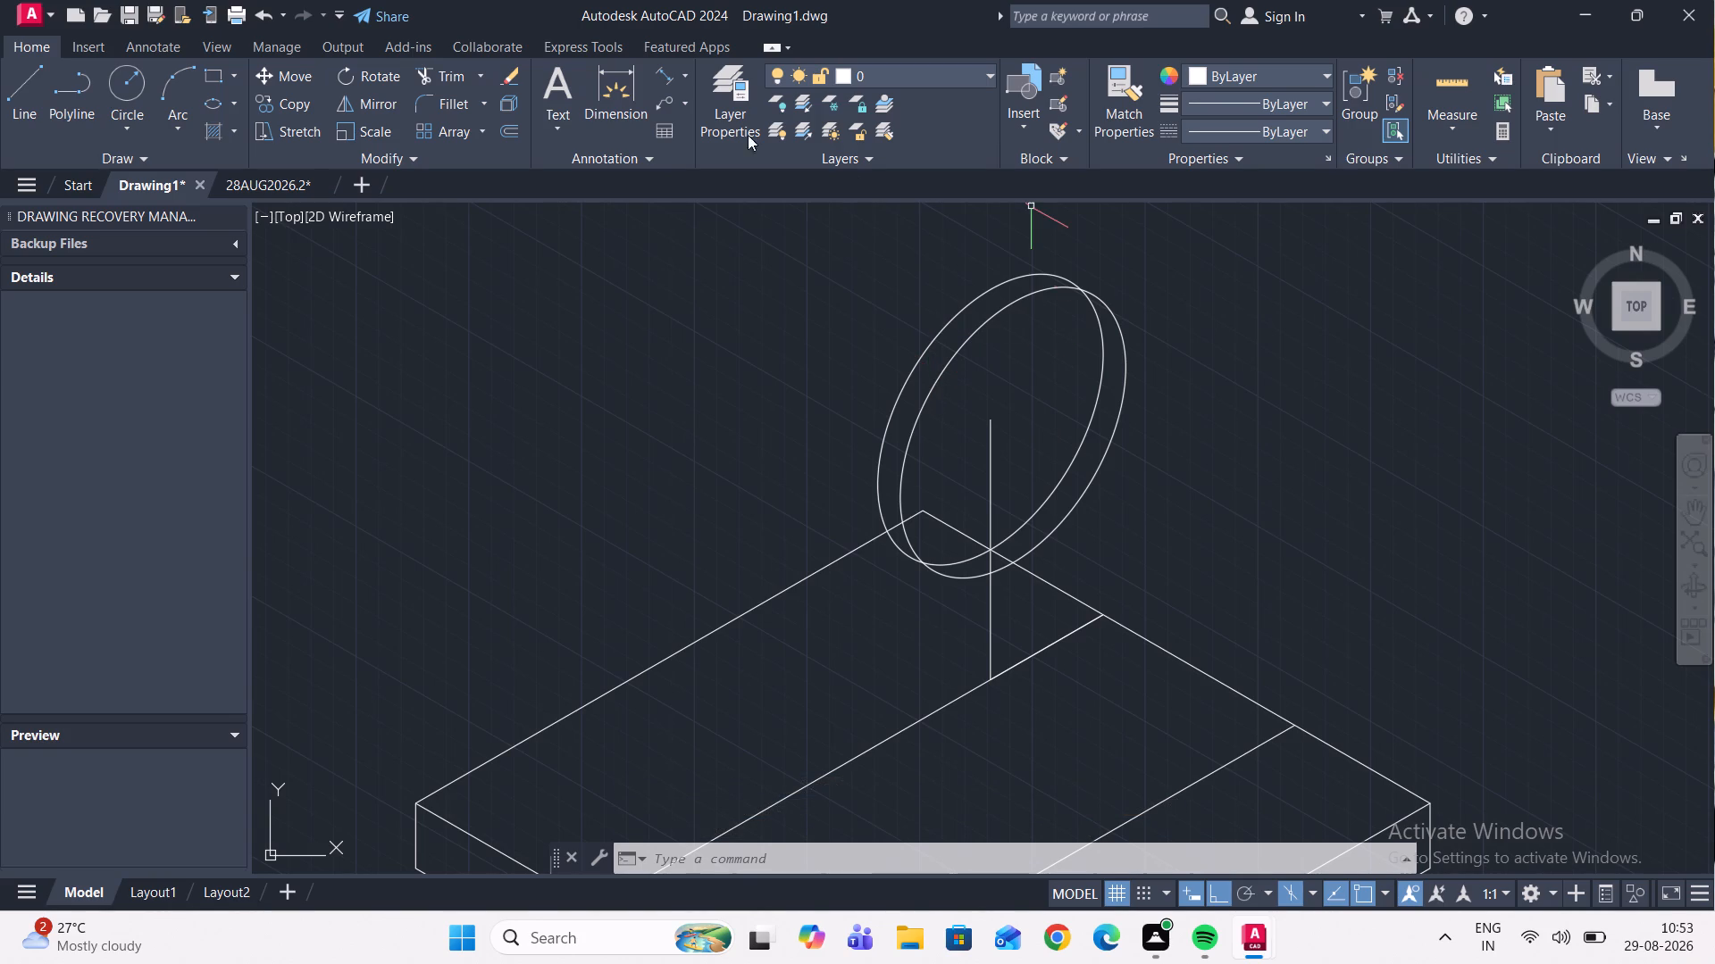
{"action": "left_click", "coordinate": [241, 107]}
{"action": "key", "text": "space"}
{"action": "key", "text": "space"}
Draw an isocircle of radius 25 mm in the right isoplane, centred on the front copy of the outer isocircle.
{"action": "left_click", "coordinate": [236, 100]}
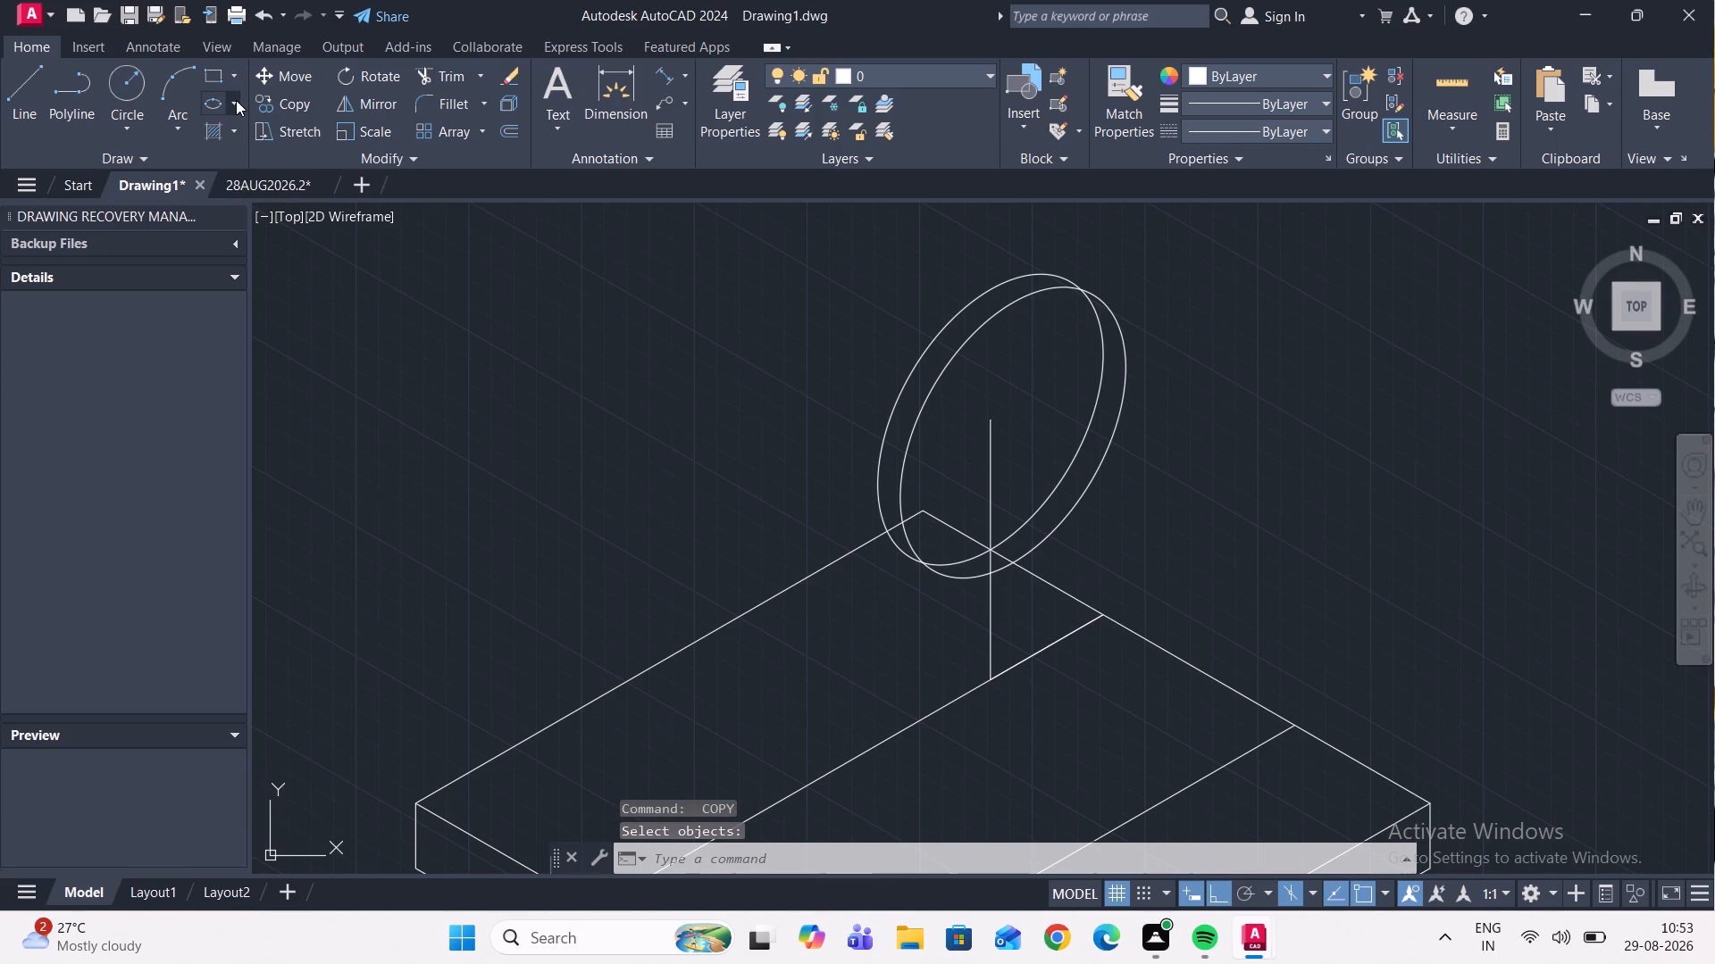
{"action": "left_click", "coordinate": [285, 185]}
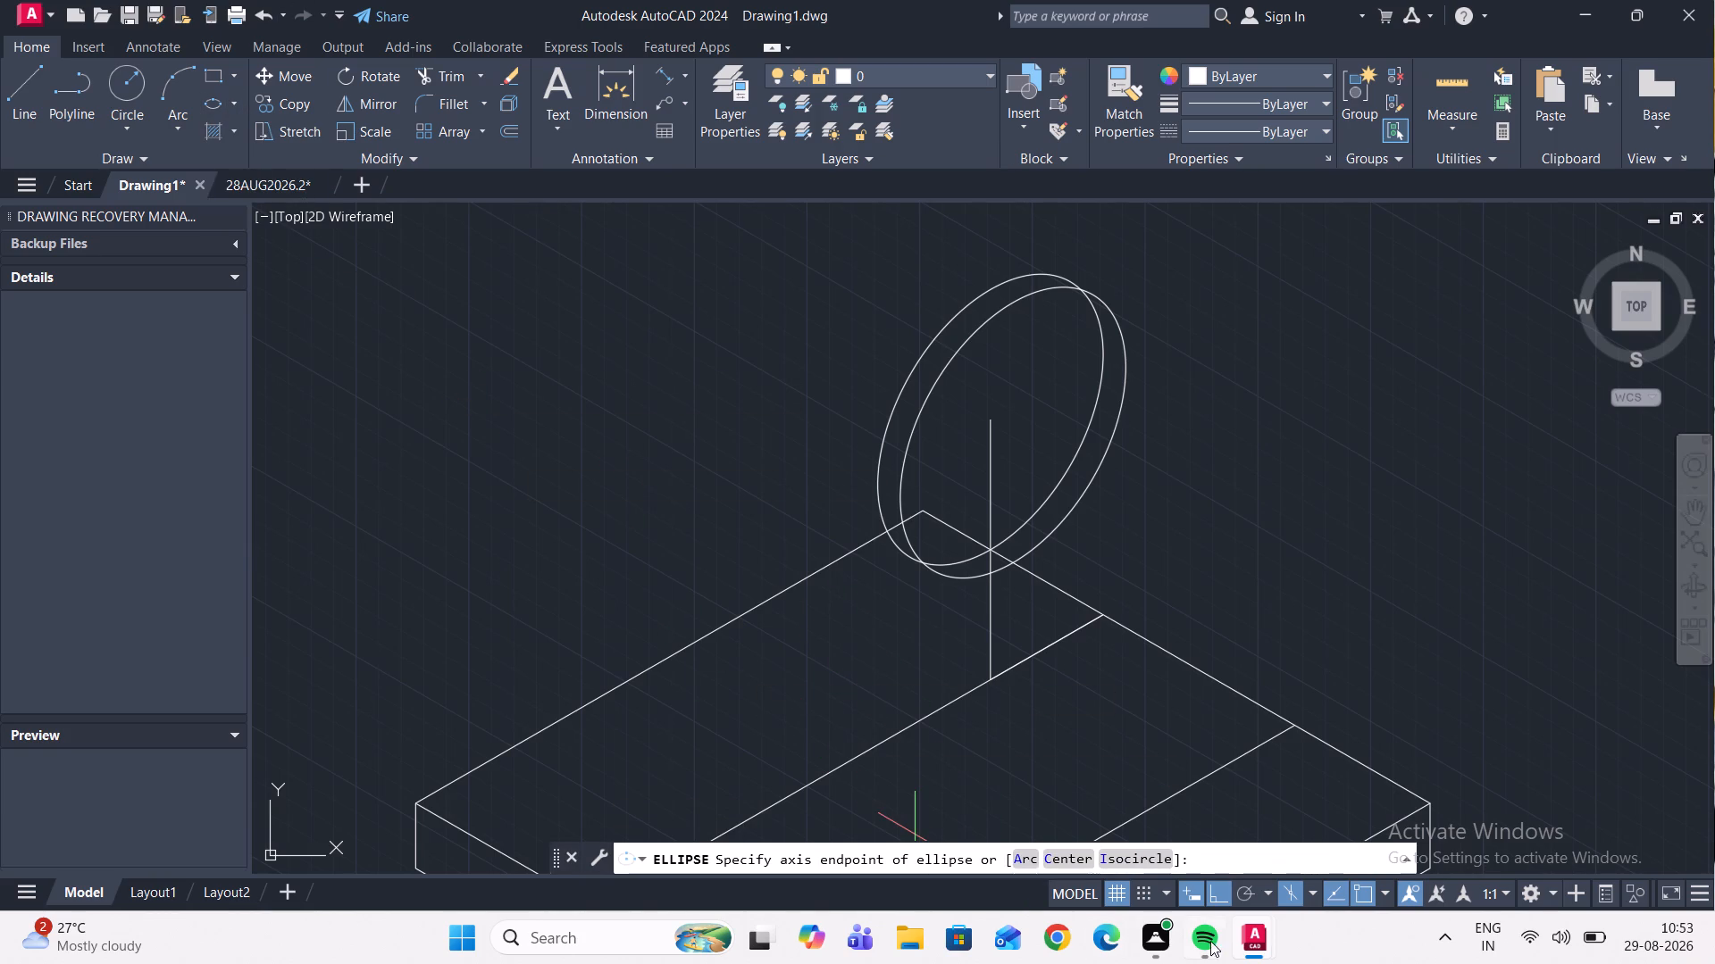
{"action": "left_click", "coordinate": [1139, 859]}
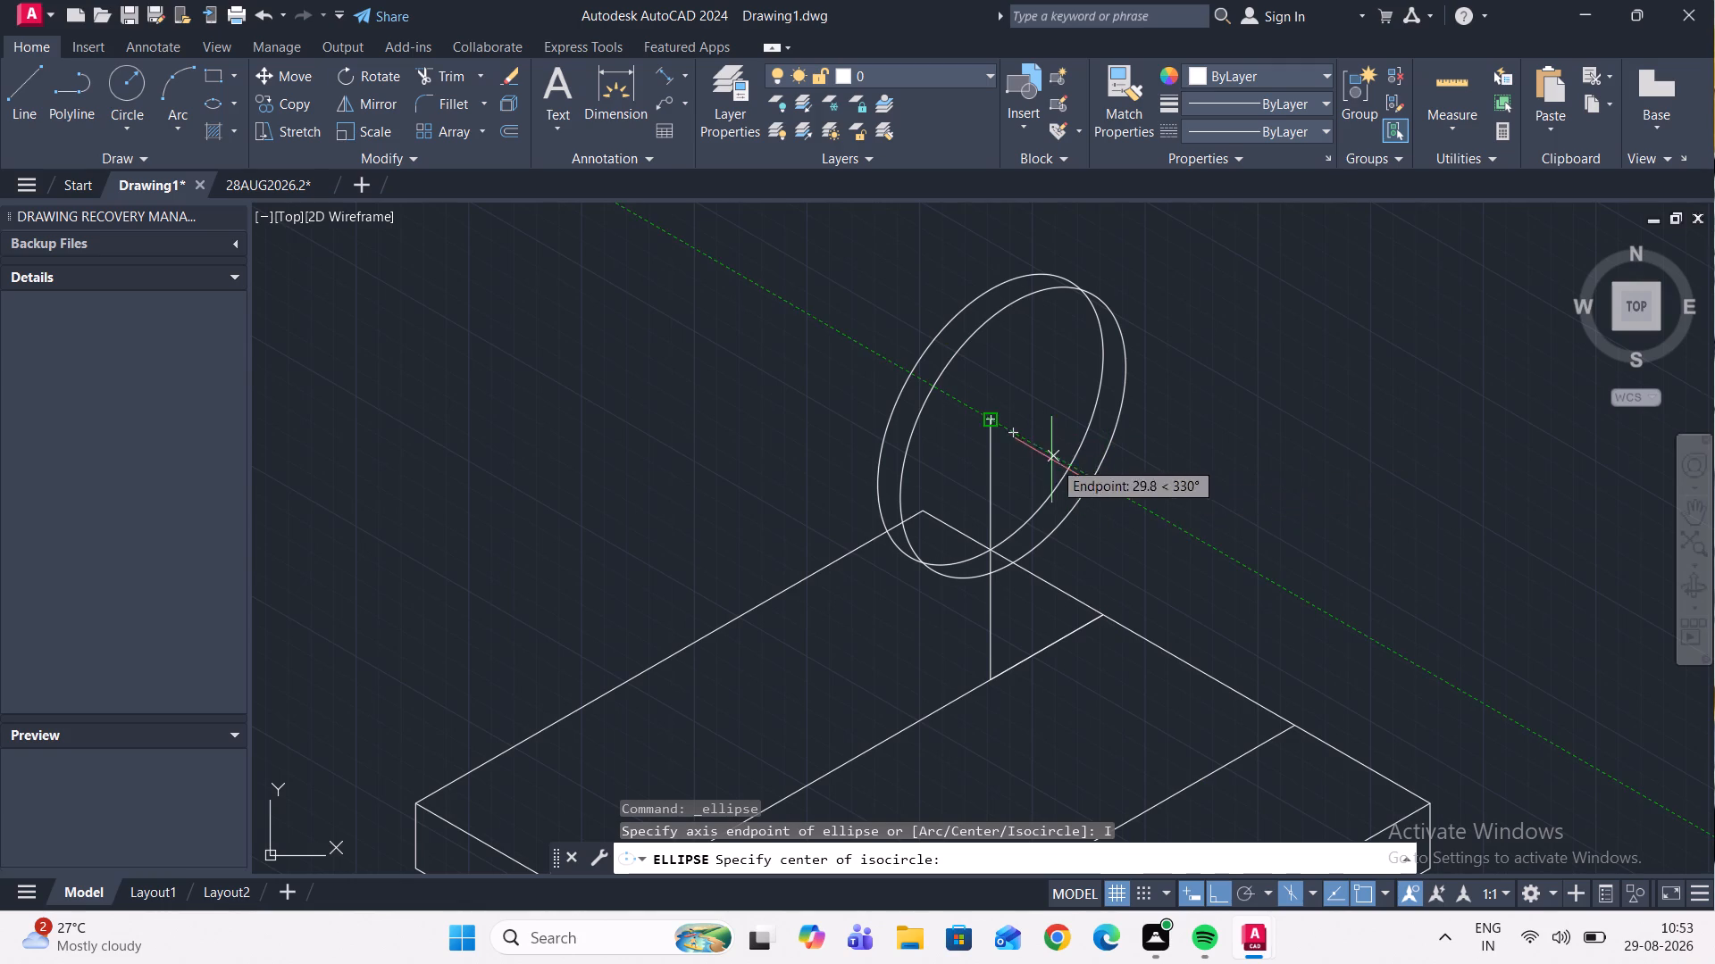
{"action": "left_click", "coordinate": [1010, 437]}
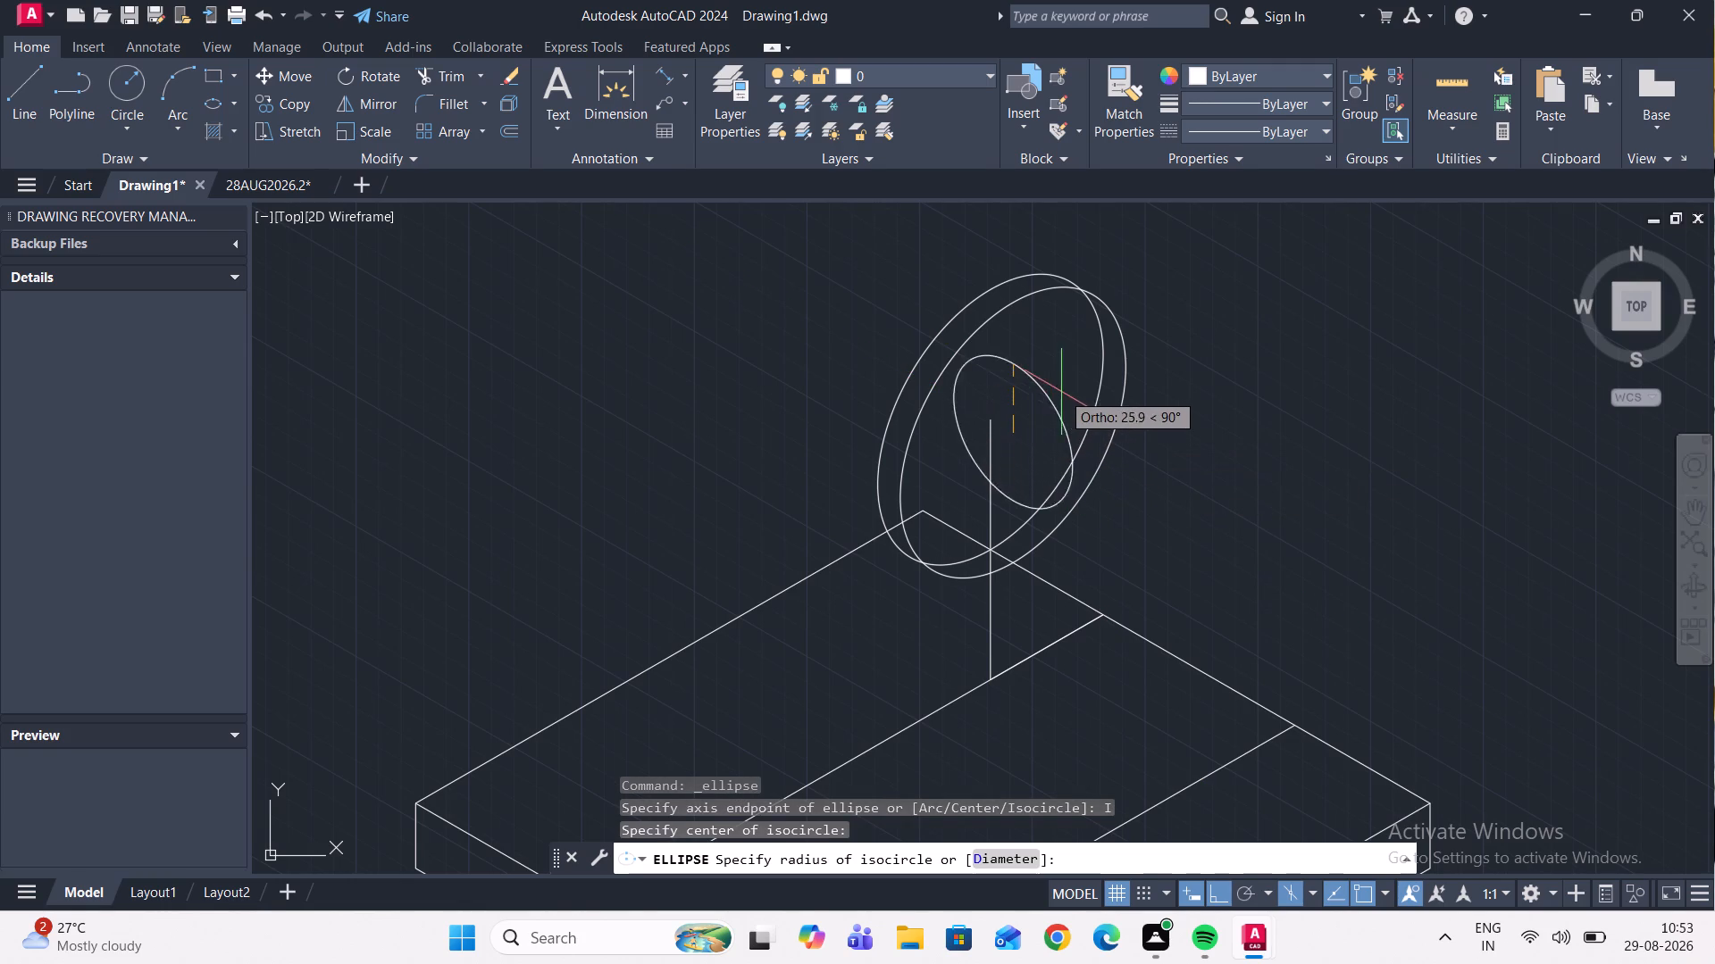
{"action": "key", "text": "F5"}
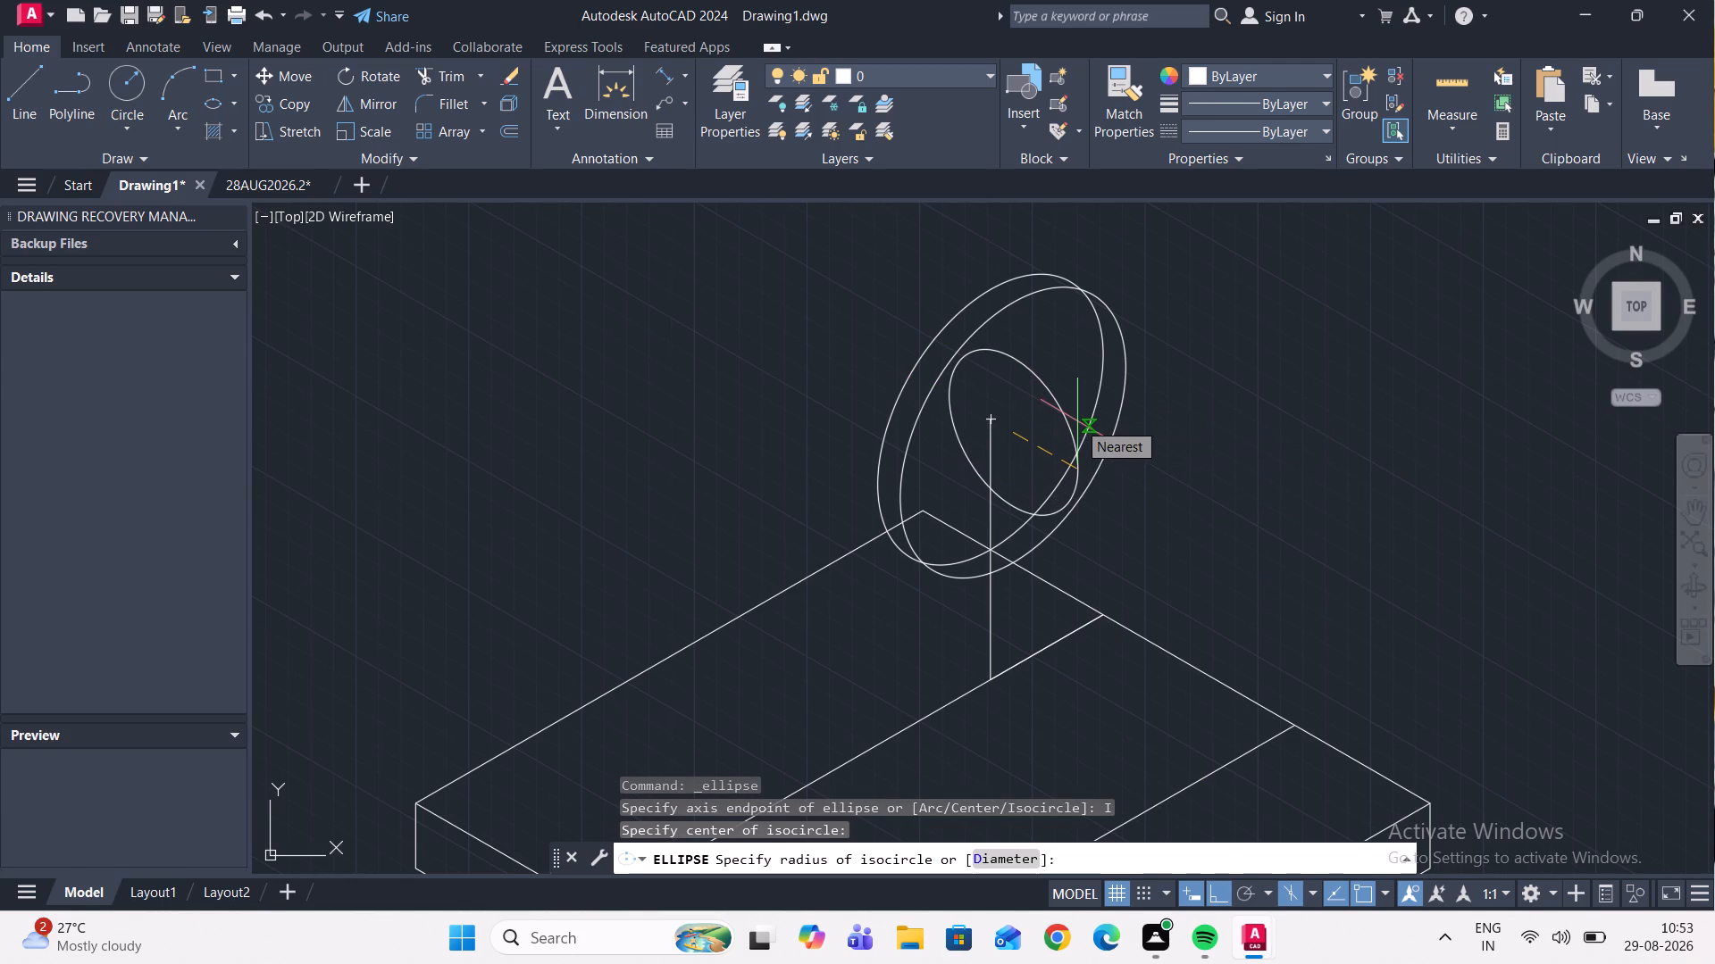
{"action": "key", "text": "F5"}
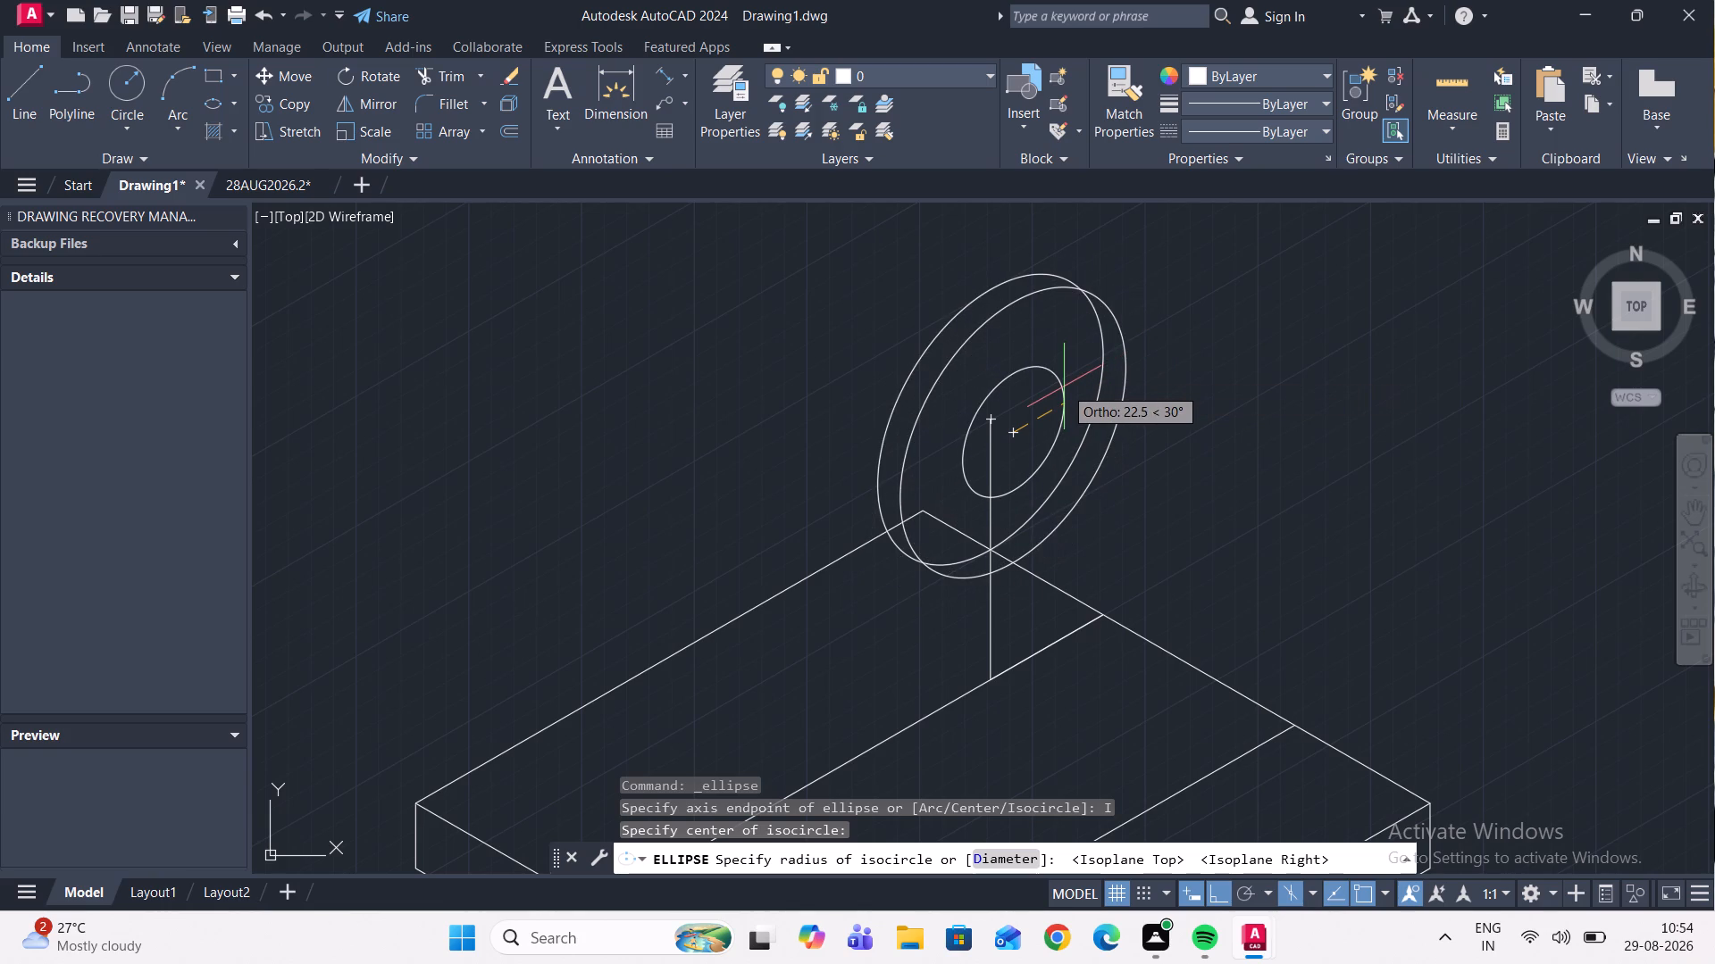
{"action": "type", "text": "25"}
{"action": "key", "text": "Return"}
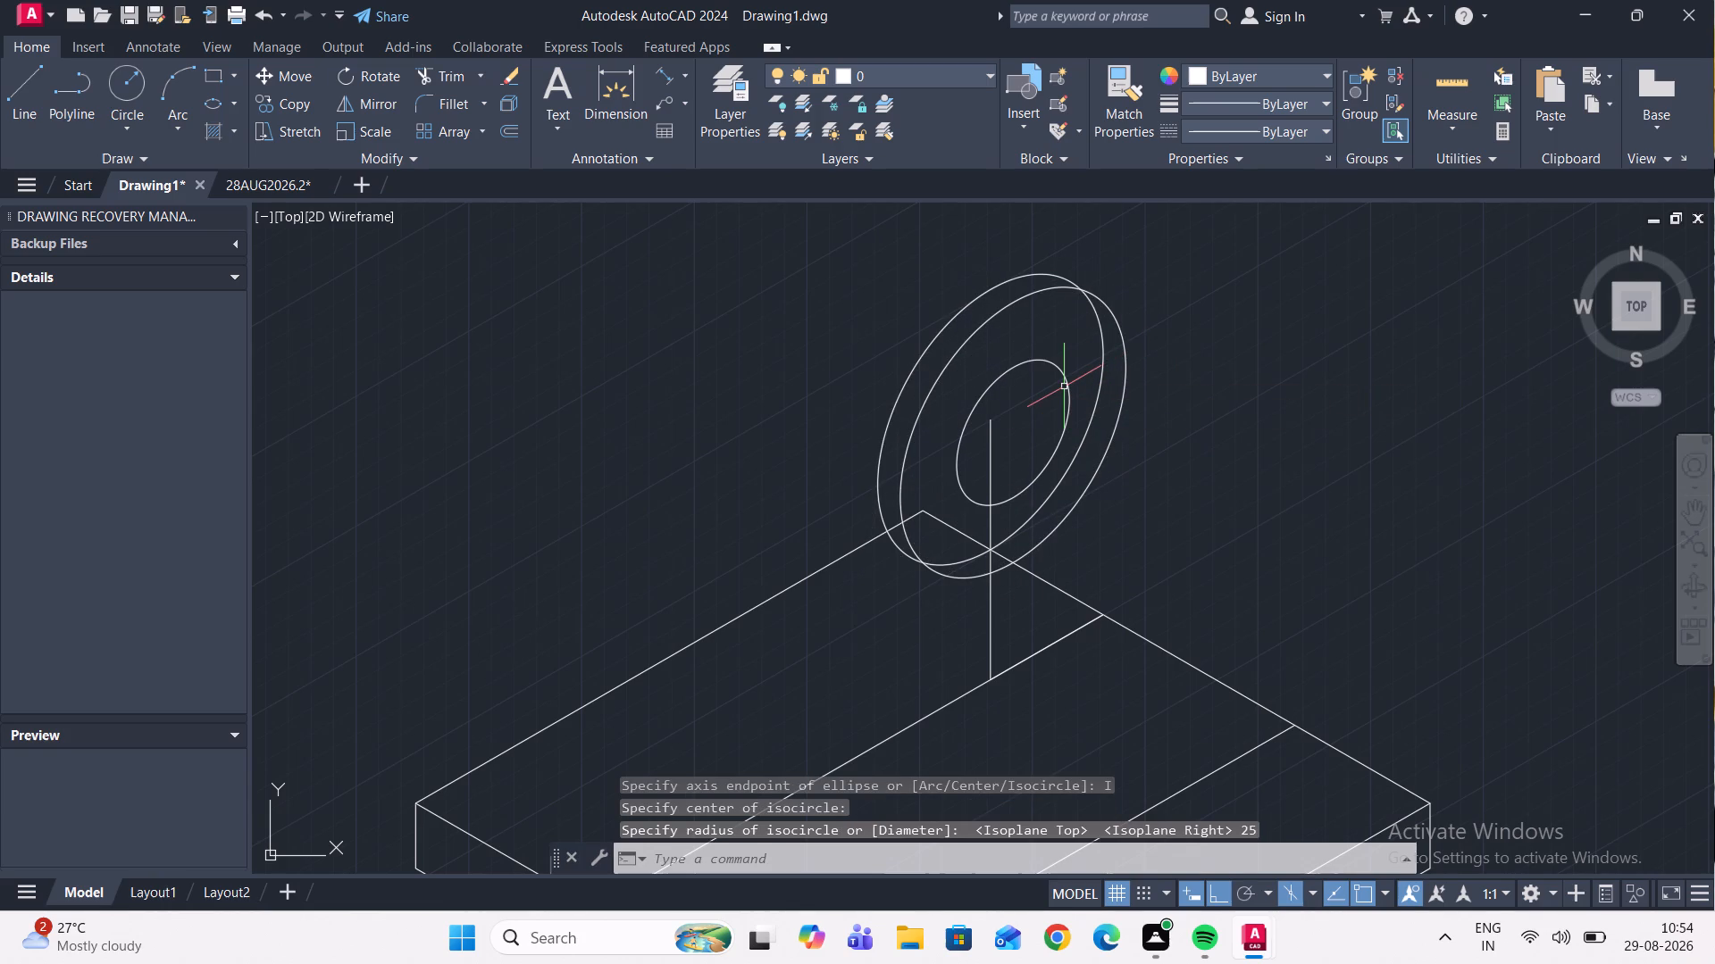
Copy the original outer isocircle from its centre 30 mm toward the back in the left isoplane, along the 150° direction.
{"action": "left_click", "coordinate": [934, 339]}
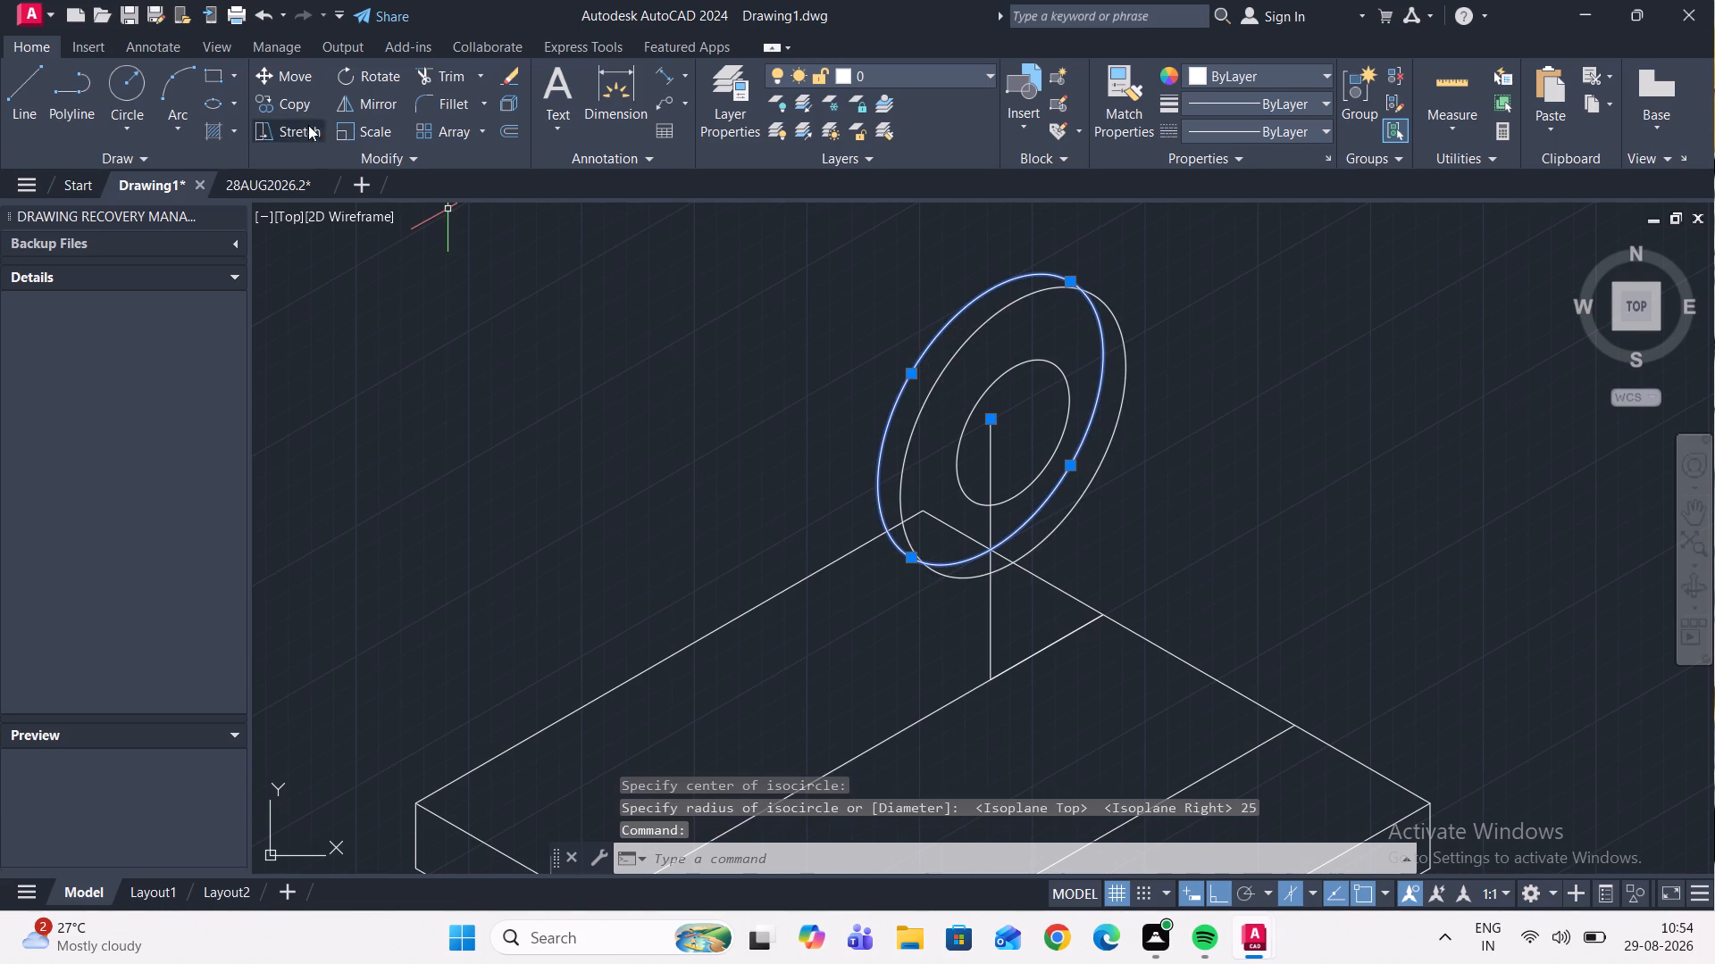
{"action": "left_click", "coordinate": [306, 106]}
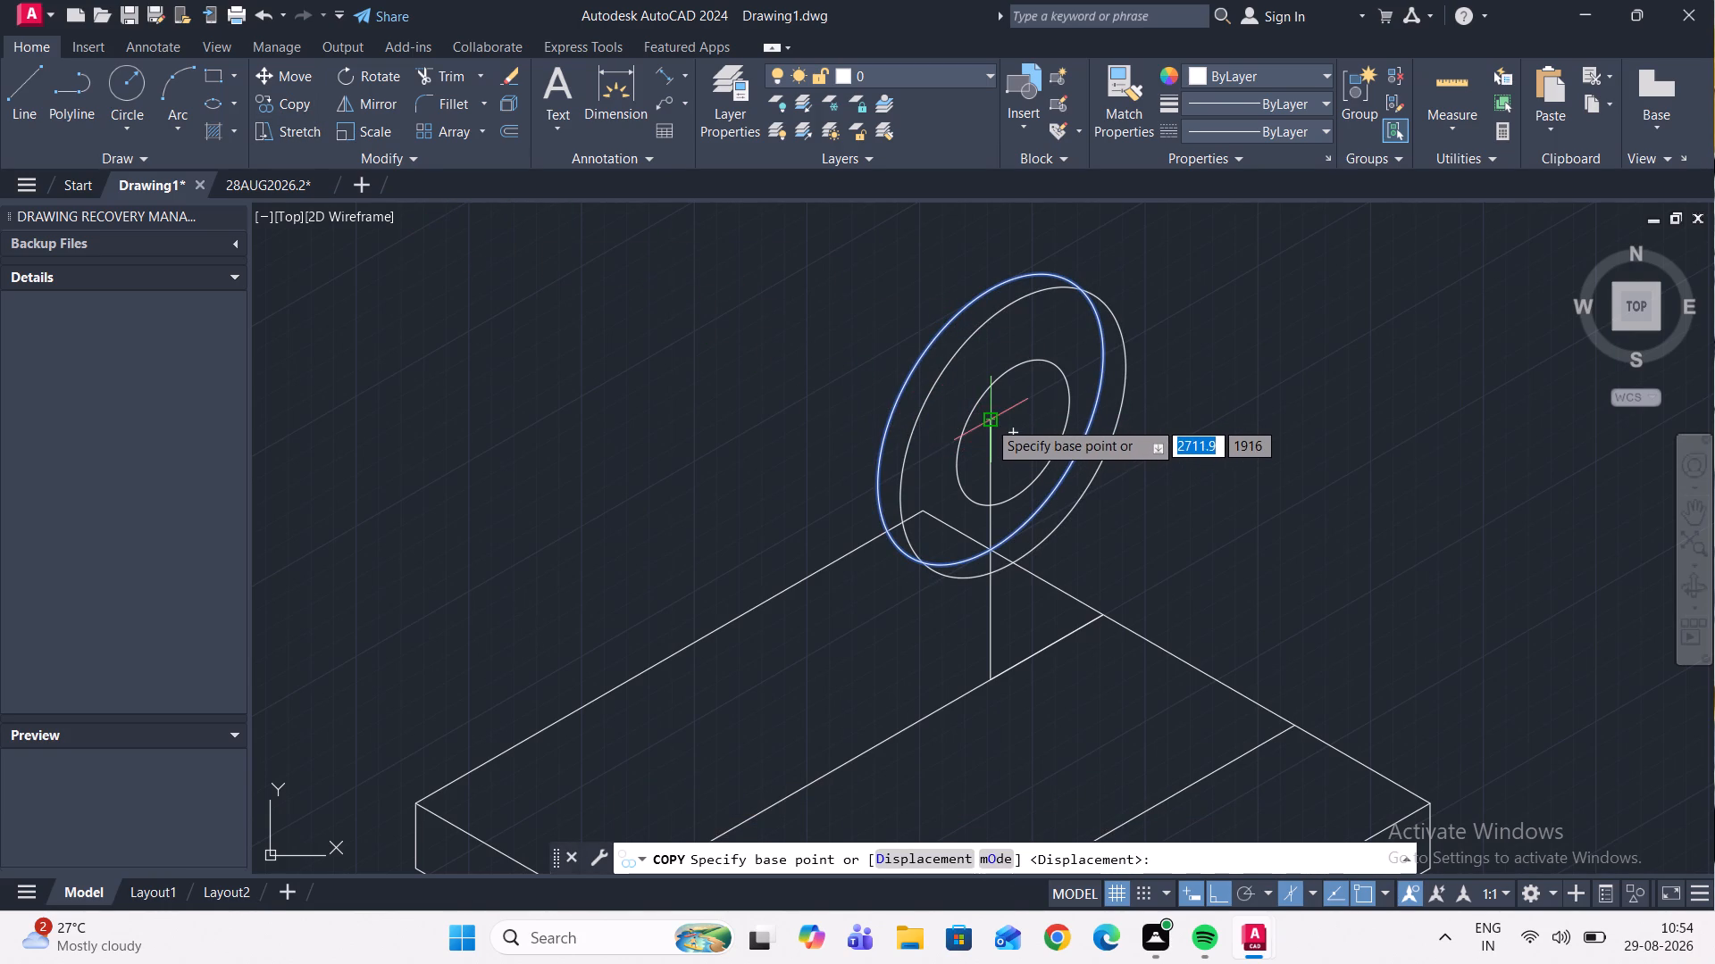
{"action": "left_click", "coordinate": [988, 420]}
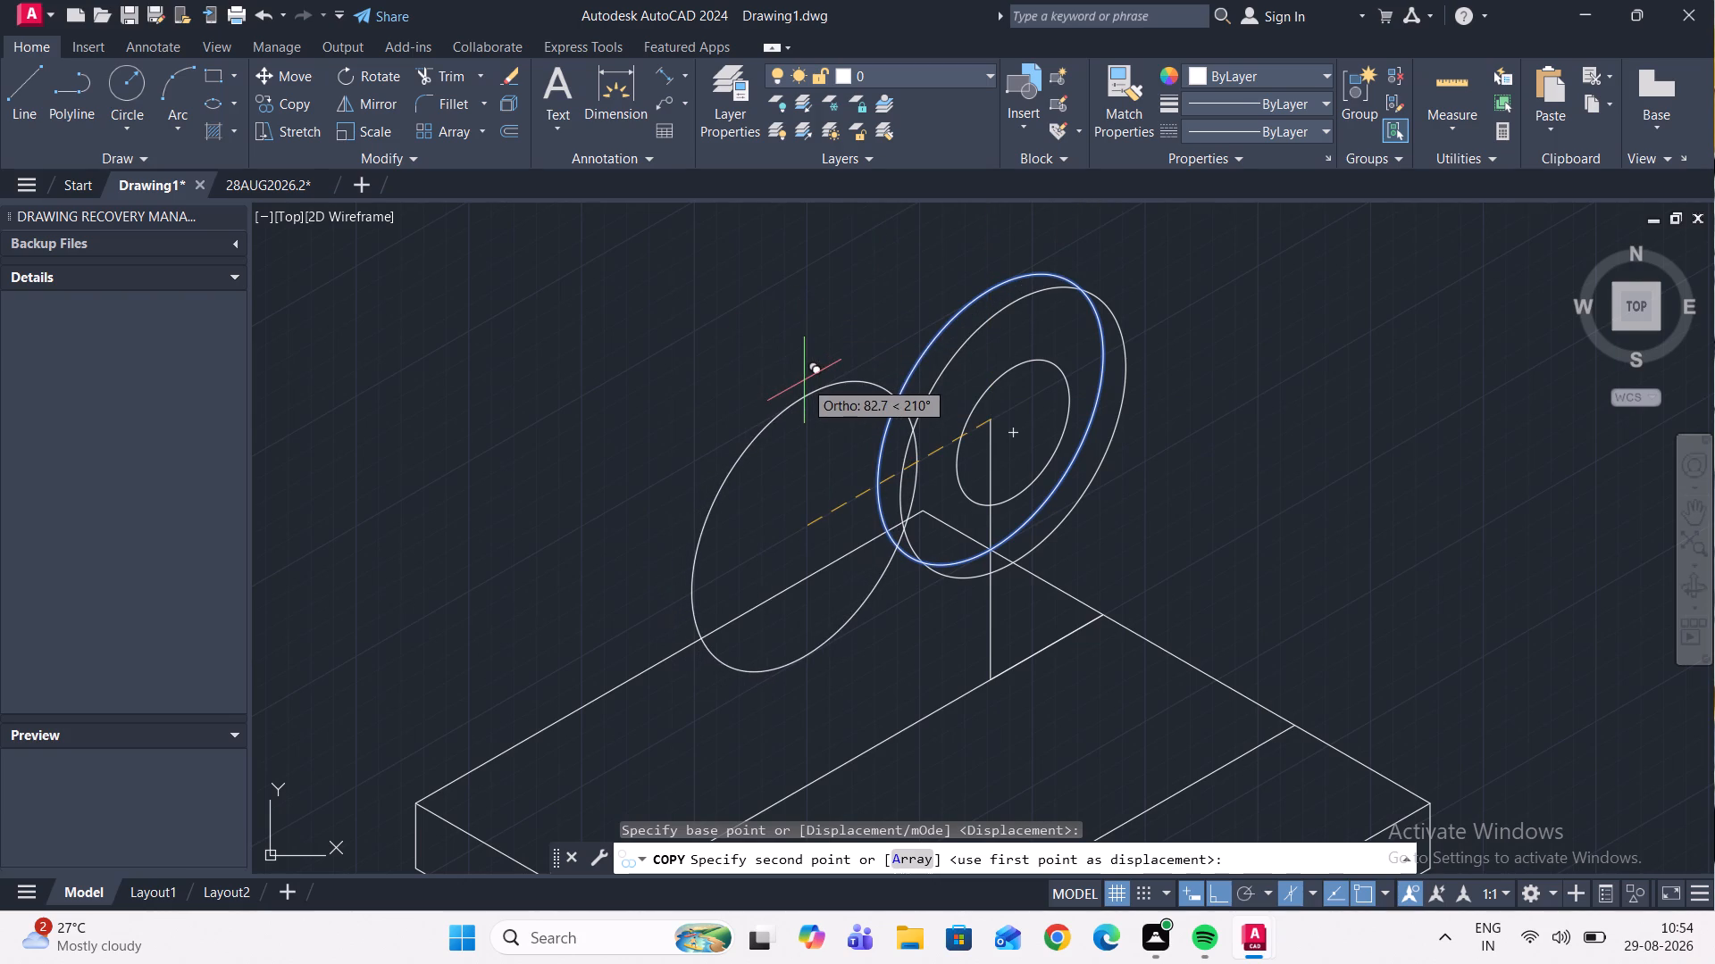
{"action": "key", "text": "F5"}
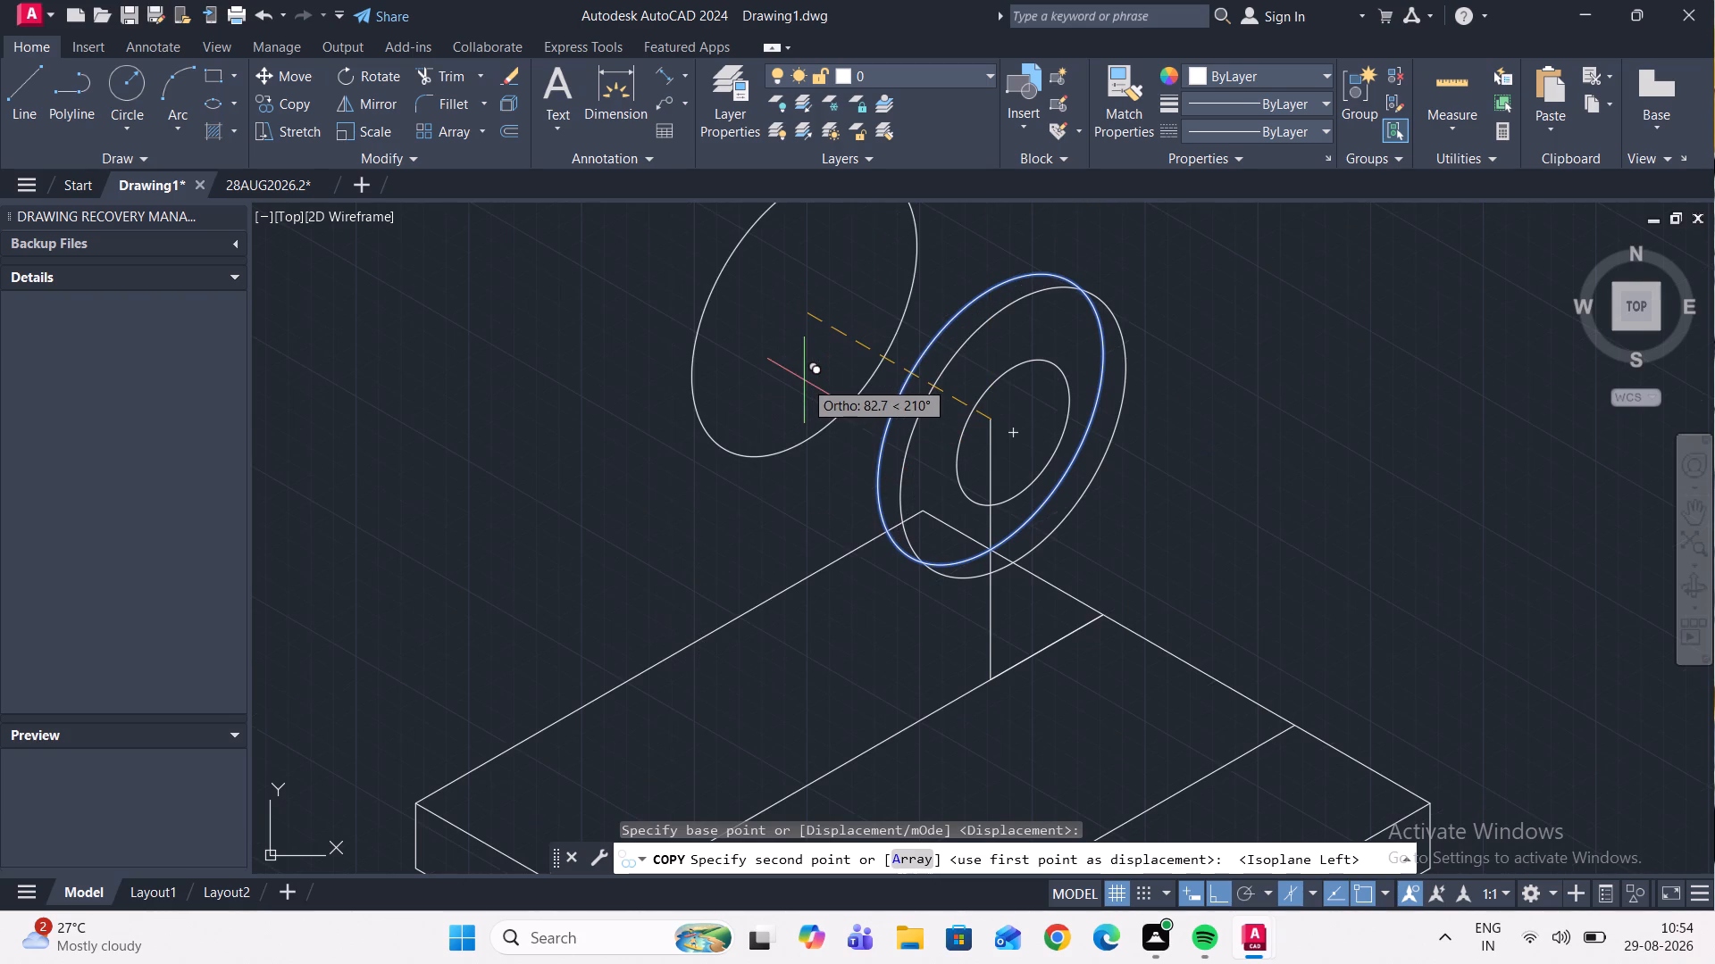
{"action": "type", "text": "30"}
{"action": "key", "text": "Return"}
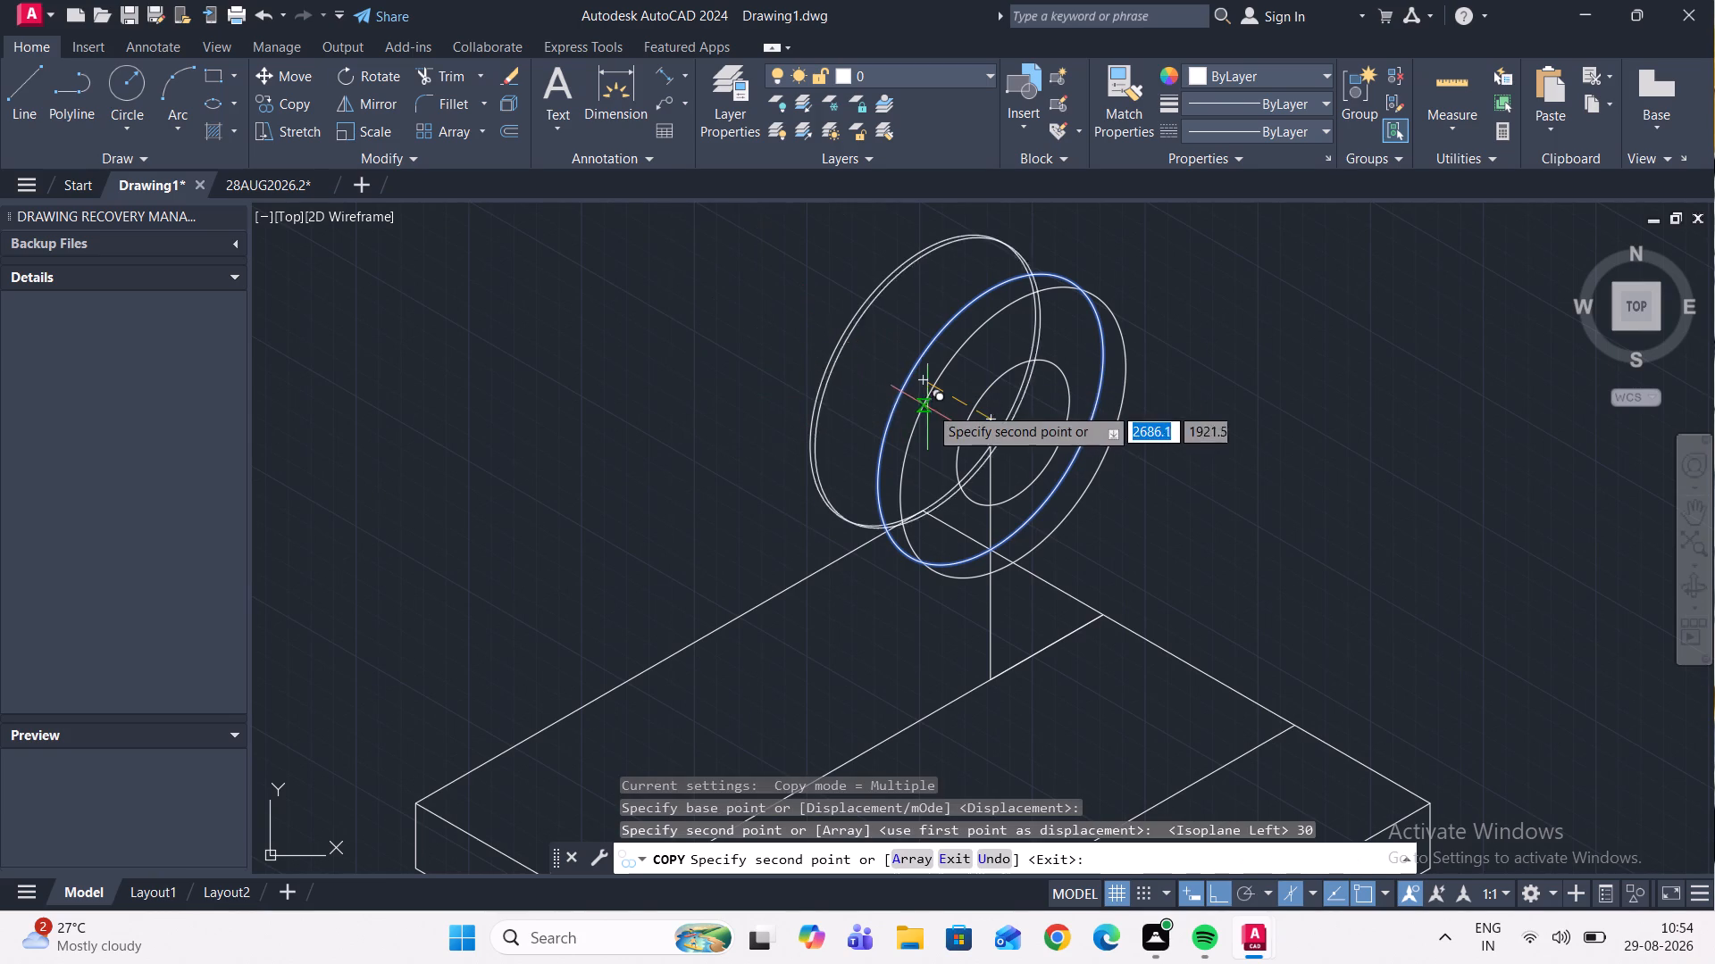
{"action": "key", "text": "Escape"}
Draw a 50 mm line straight up from the vertical line's top end, at the original outer isocircle's centre.
{"action": "scroll", "coordinate": [886, 391], "scroll_direction": "down", "scroll_amount": 1}
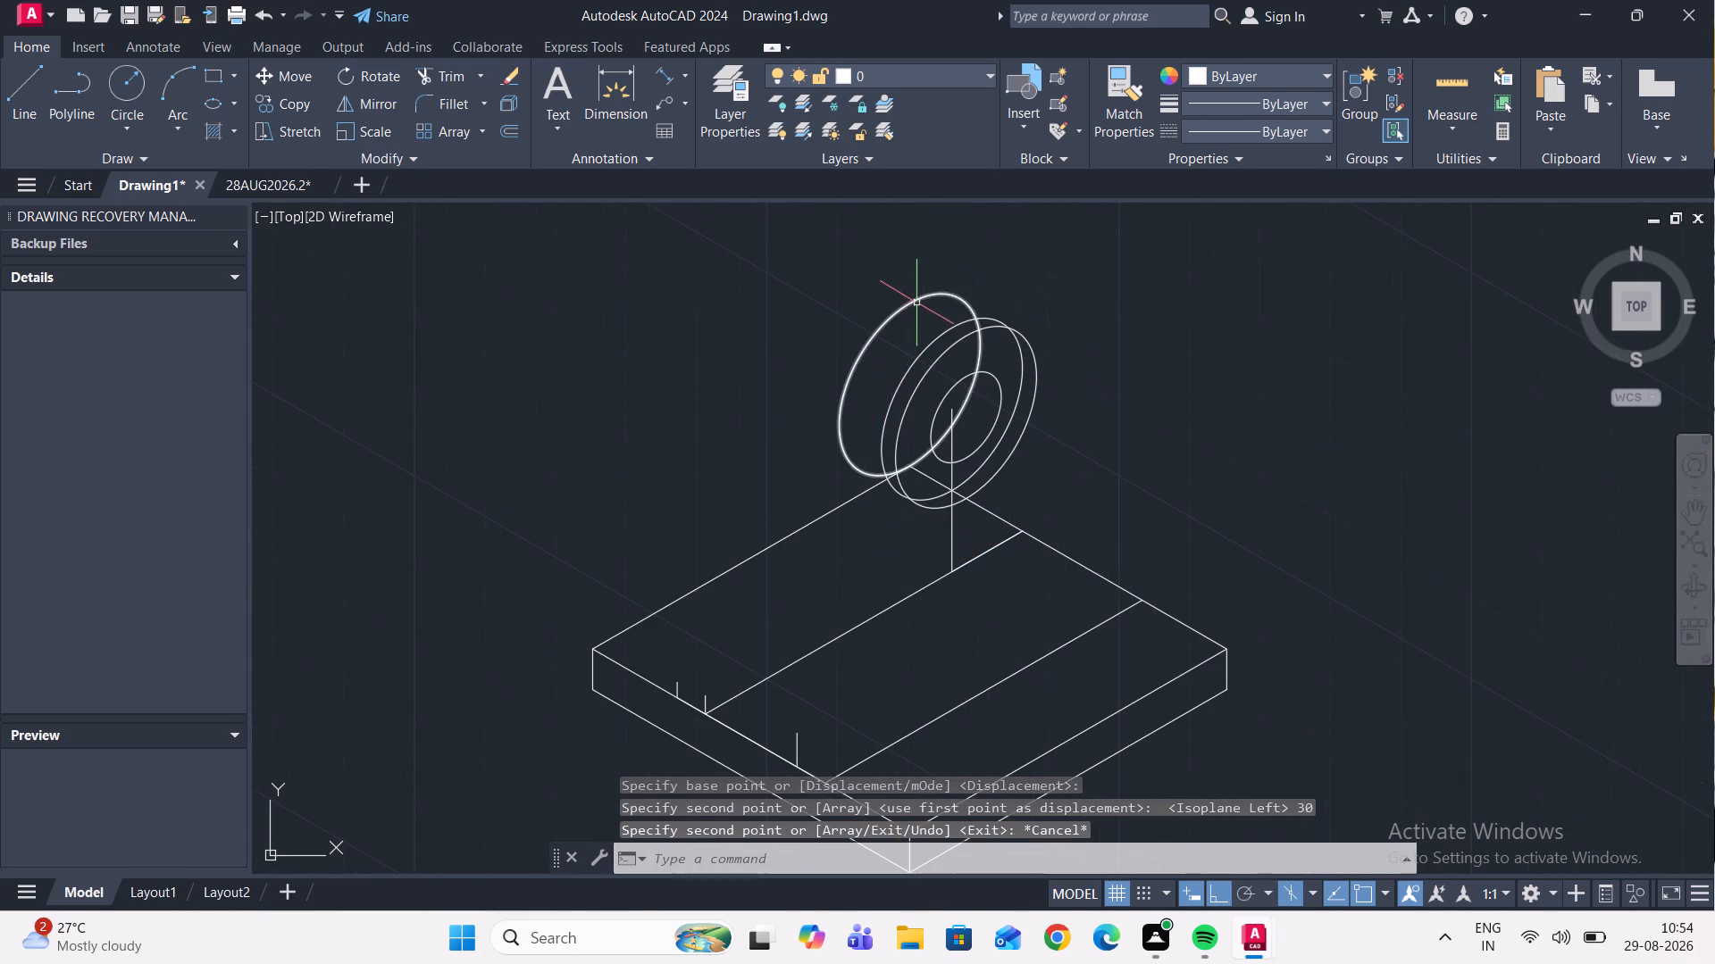
{"action": "scroll", "coordinate": [916, 308], "scroll_direction": "up", "scroll_amount": 1}
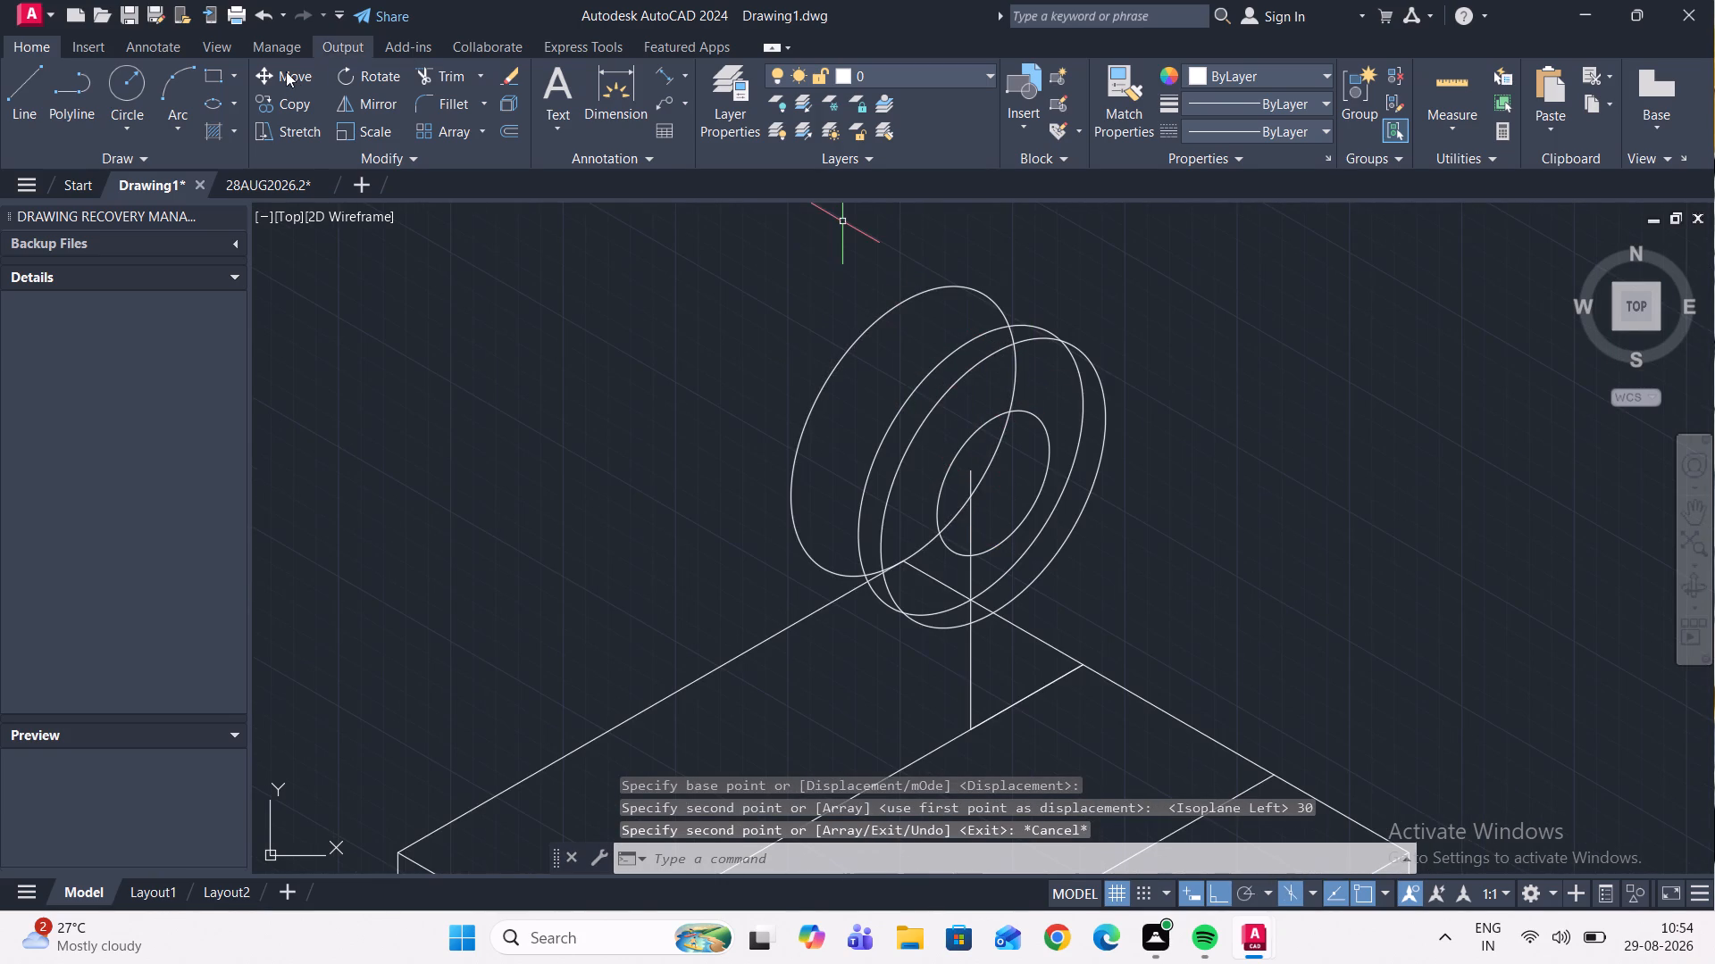
{"action": "left_click", "coordinate": [28, 84]}
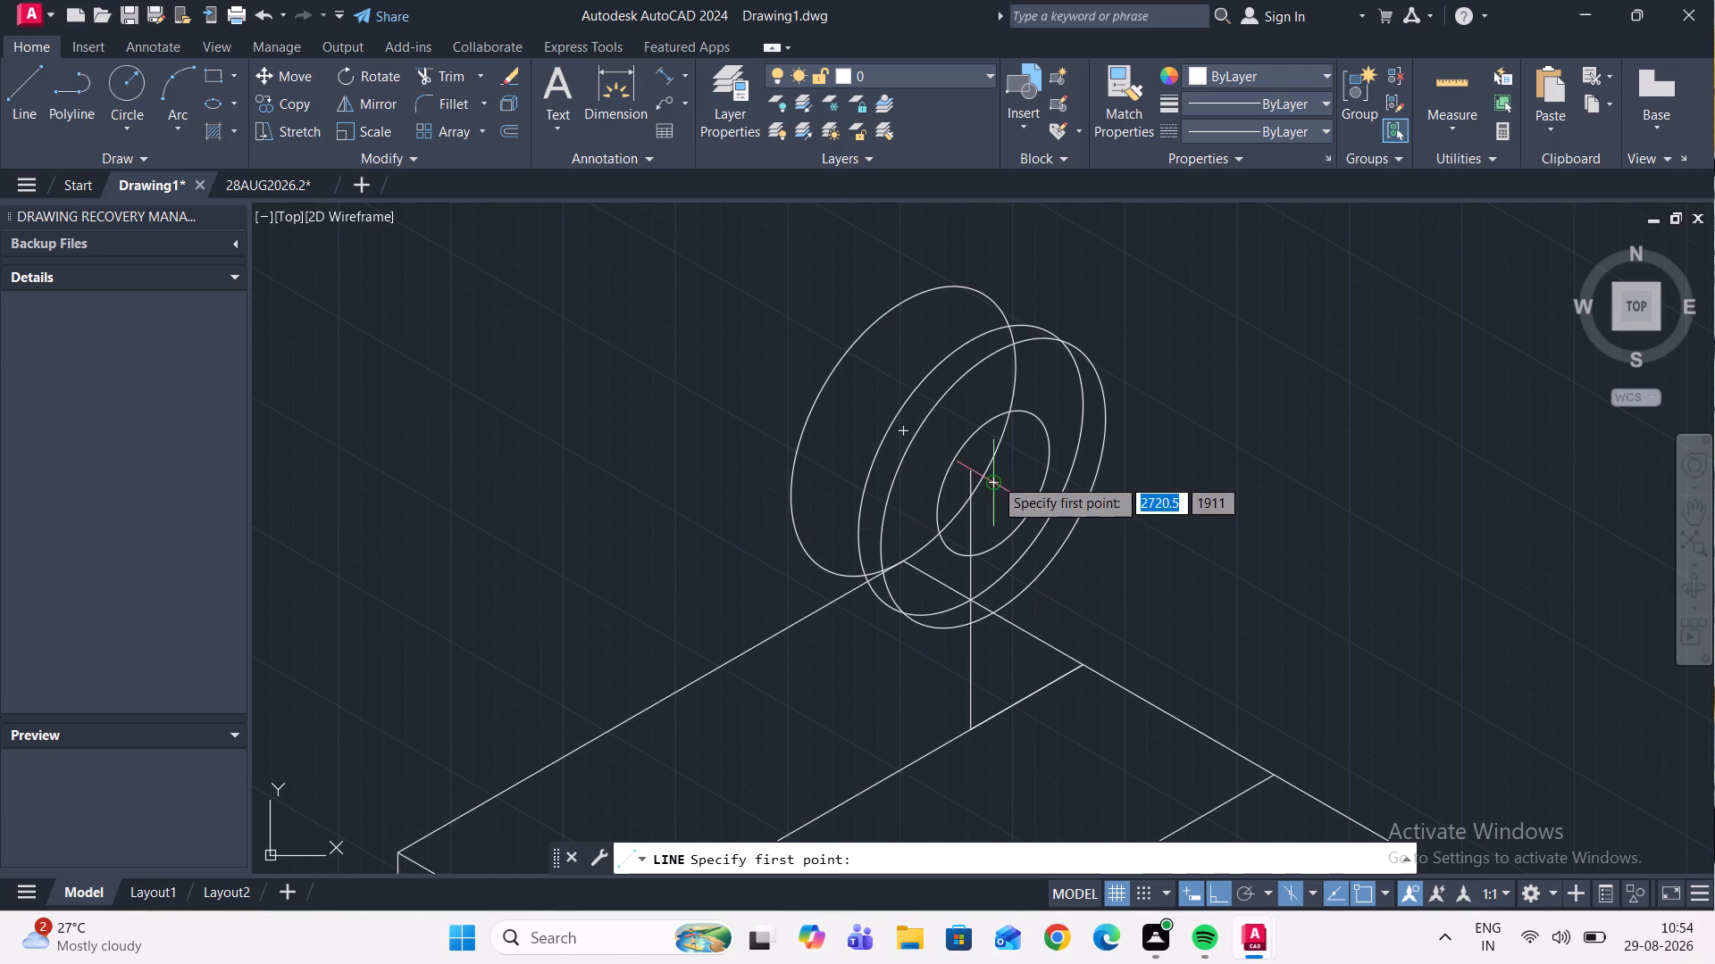
{"action": "left_click", "coordinate": [971, 472]}
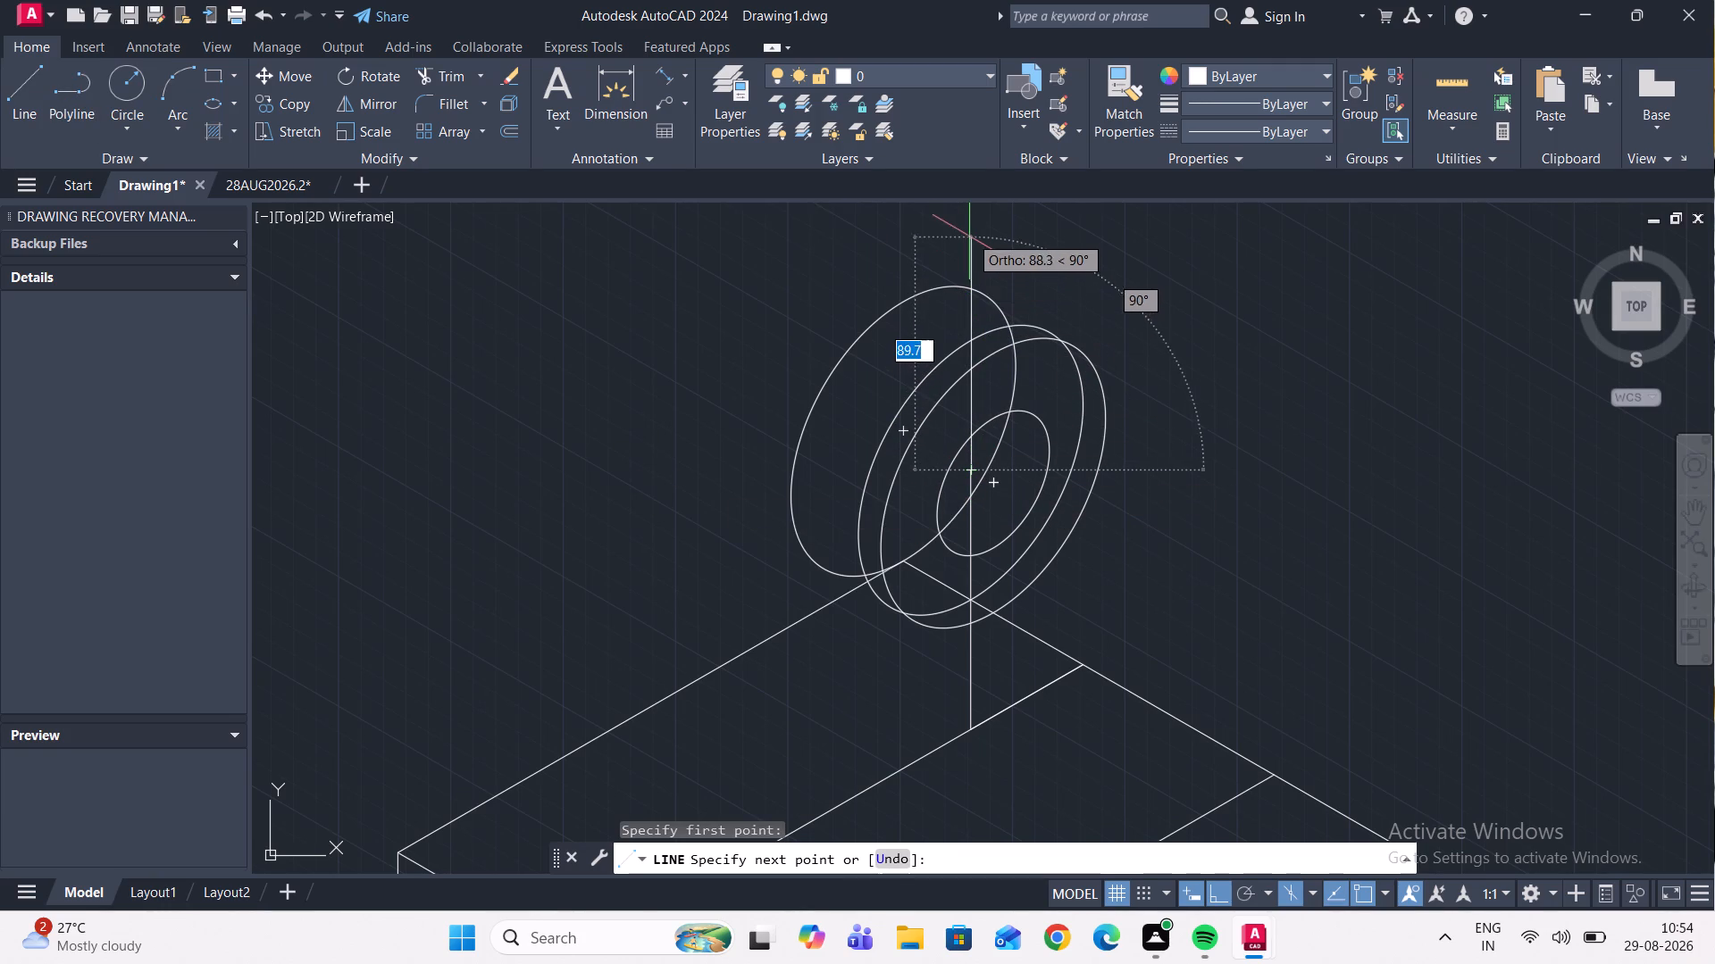
{"action": "type", "text": "50"}
{"action": "key", "text": "Return"}
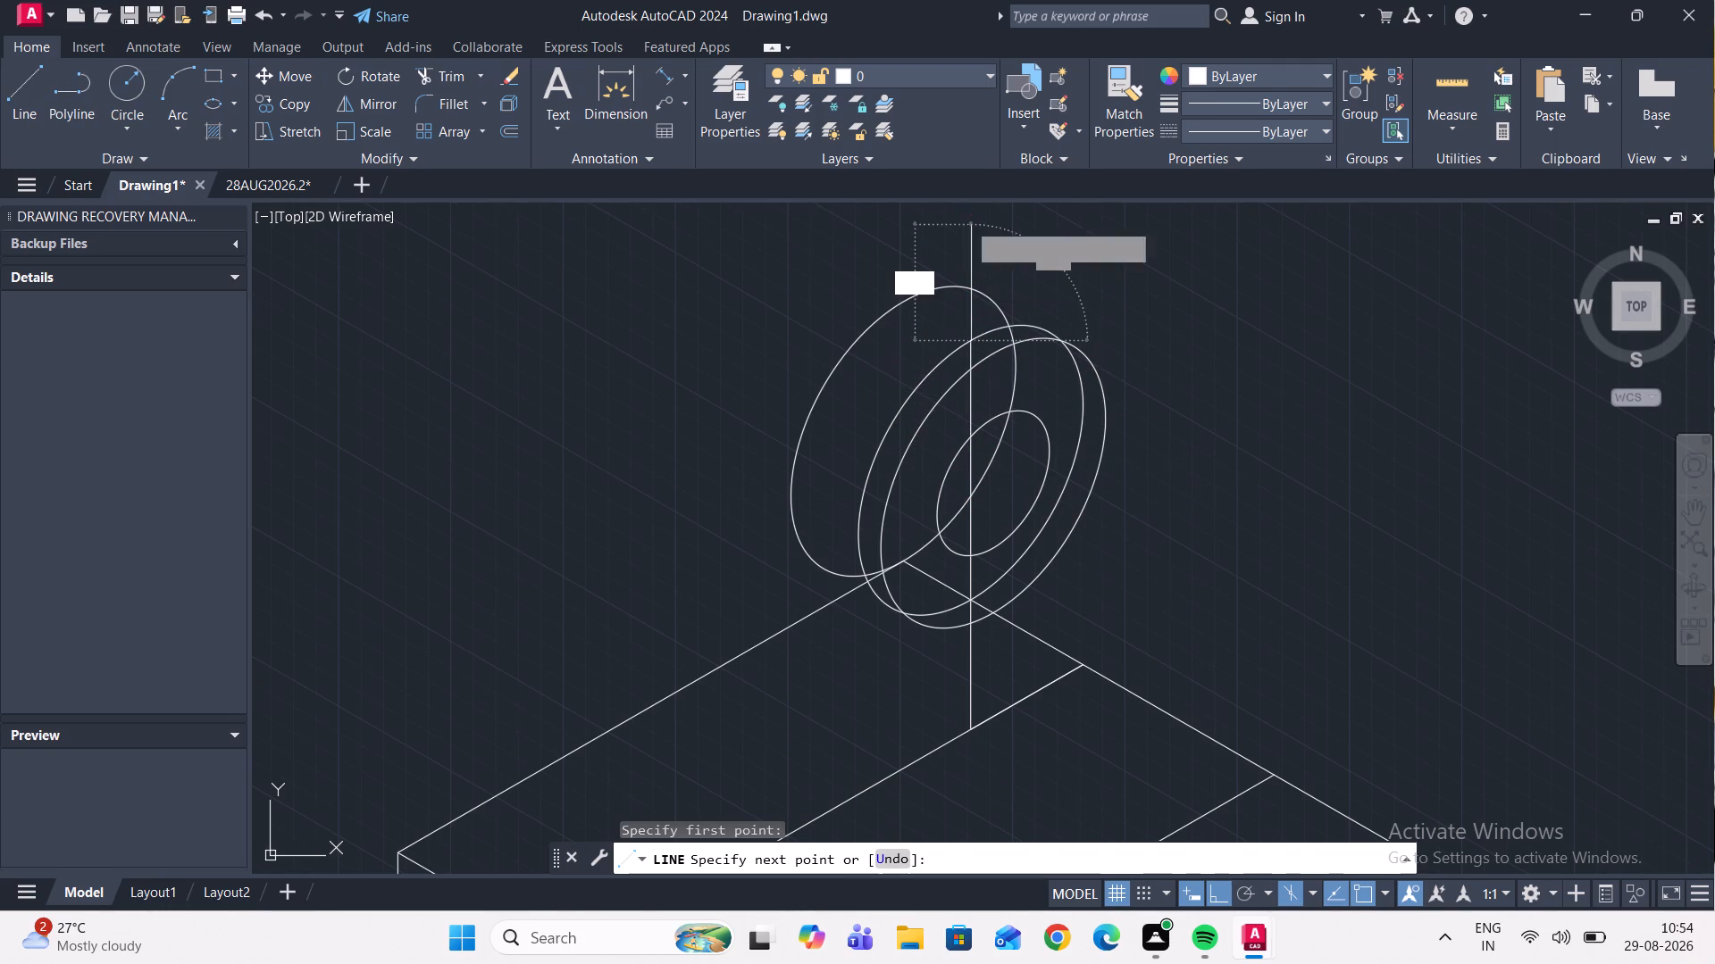
{"action": "key", "text": "Escape"}
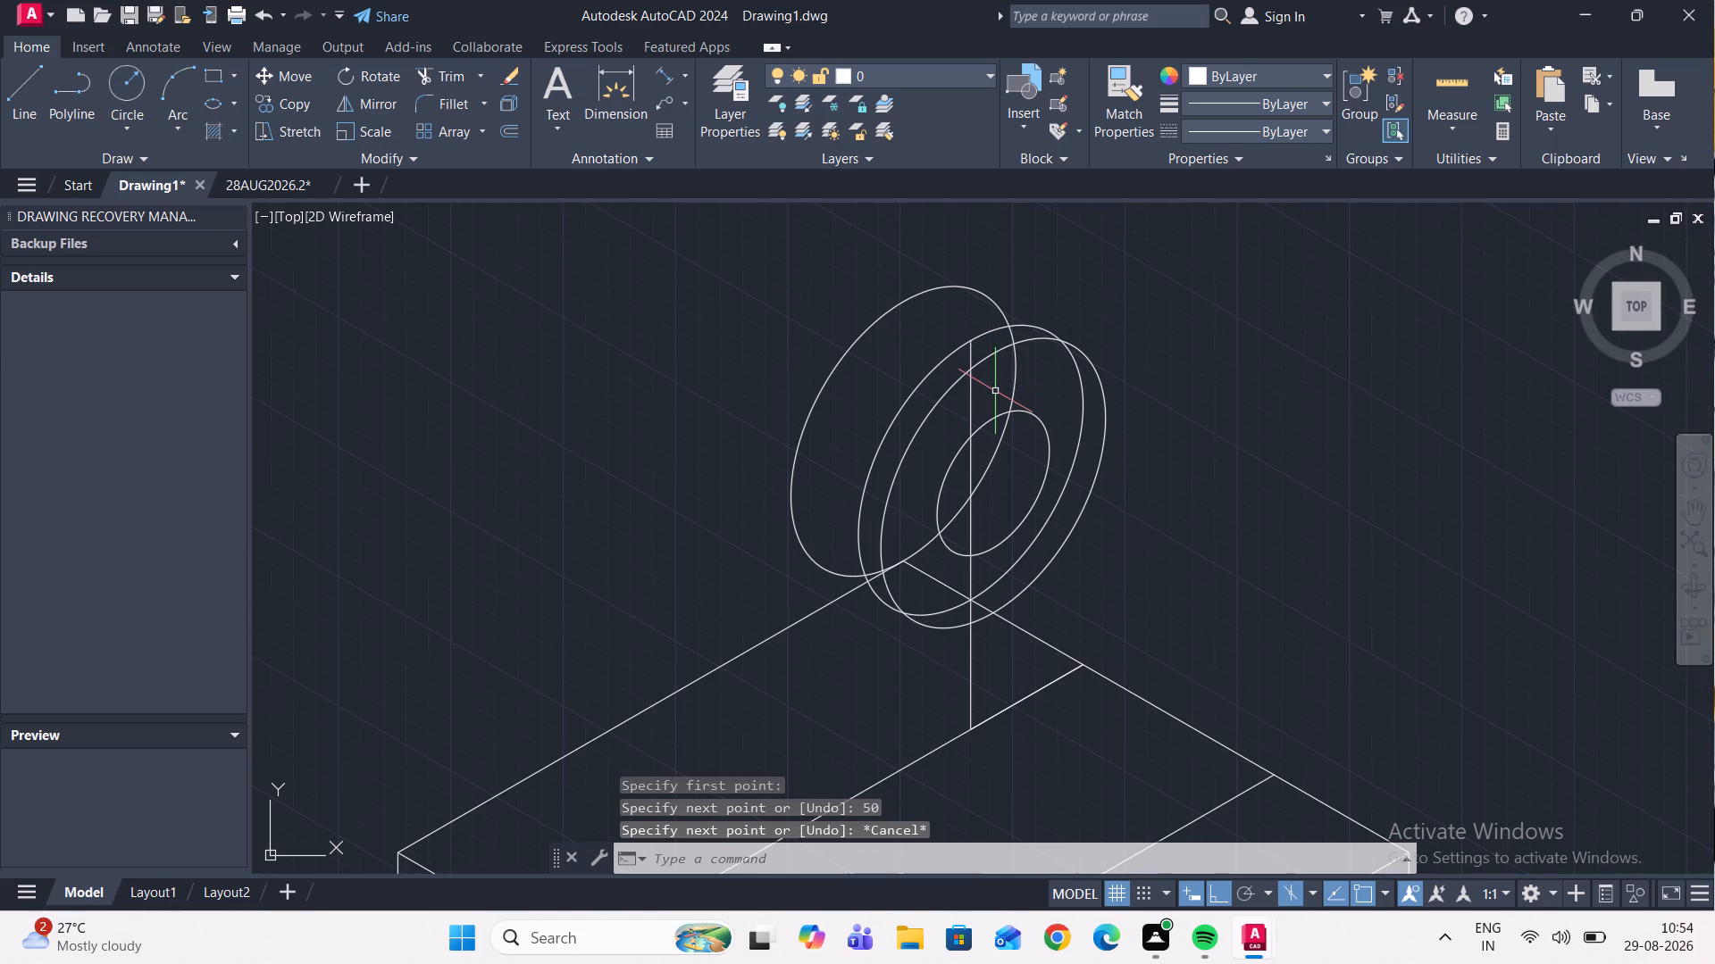
Copy the 50 mm vertical line from its lower end 30 mm along 150° toward the back and 10 mm along 330° toward the front.
{"action": "scroll", "coordinate": [1000, 397], "scroll_direction": "down", "scroll_amount": 2}
{"action": "scroll", "coordinate": [1013, 483], "scroll_direction": "up", "scroll_amount": 1}
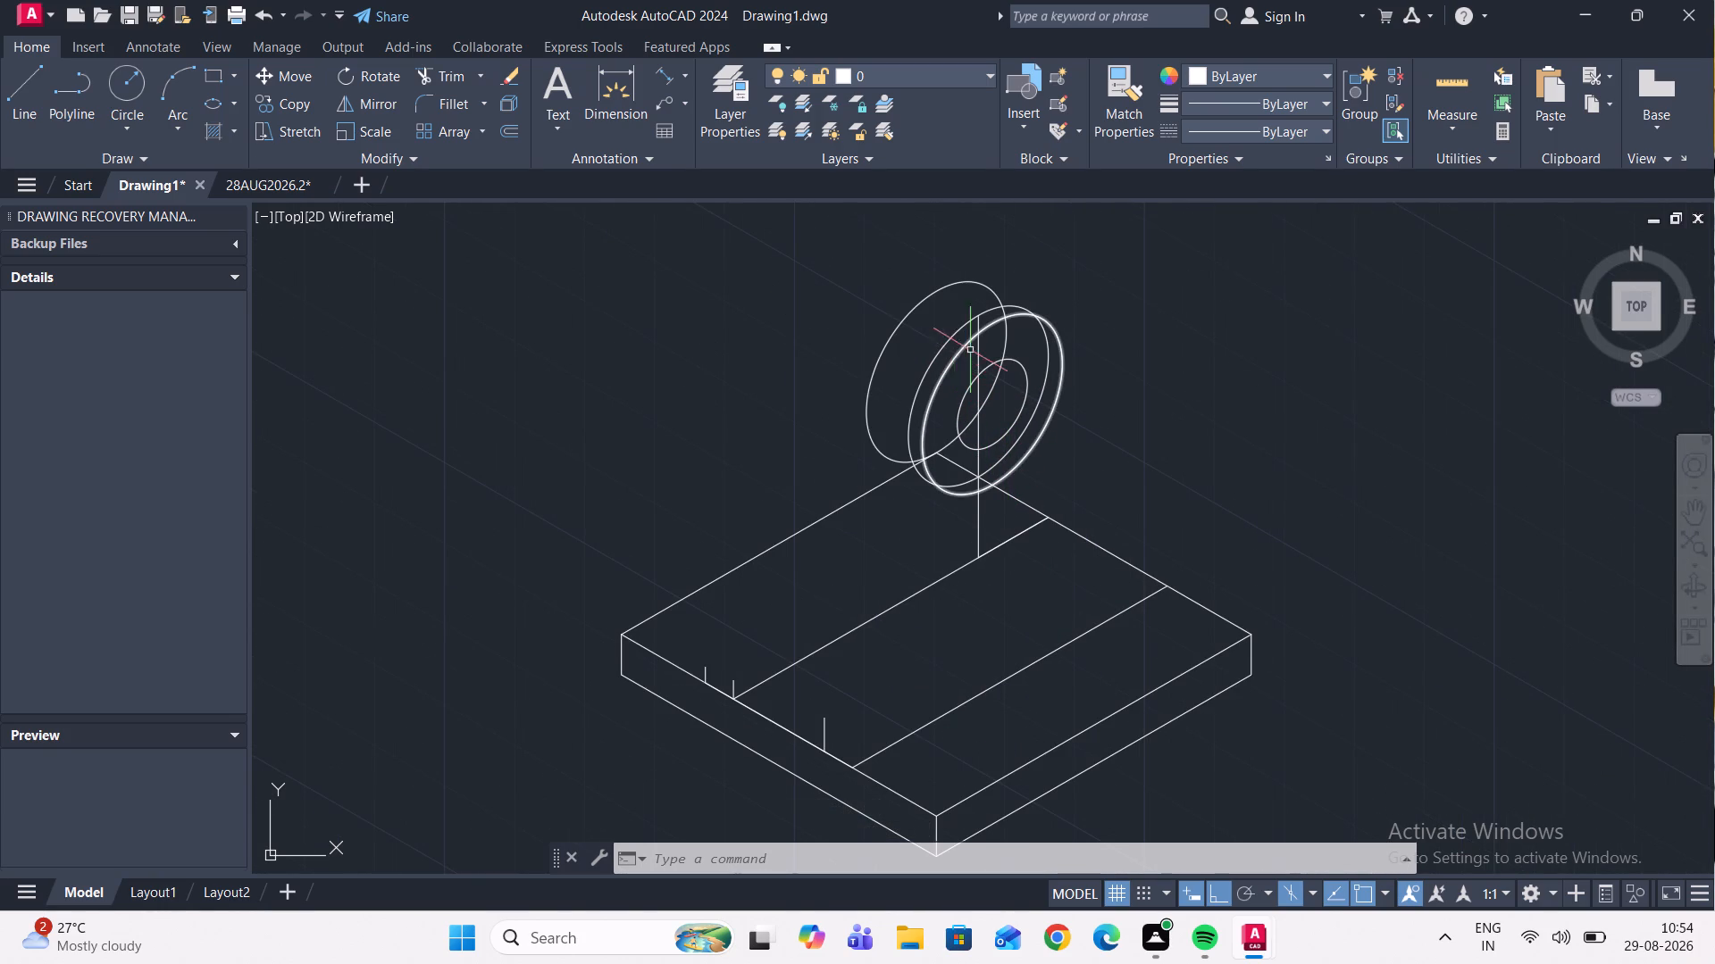
{"action": "scroll", "coordinate": [977, 318], "scroll_direction": "up", "scroll_amount": 1}
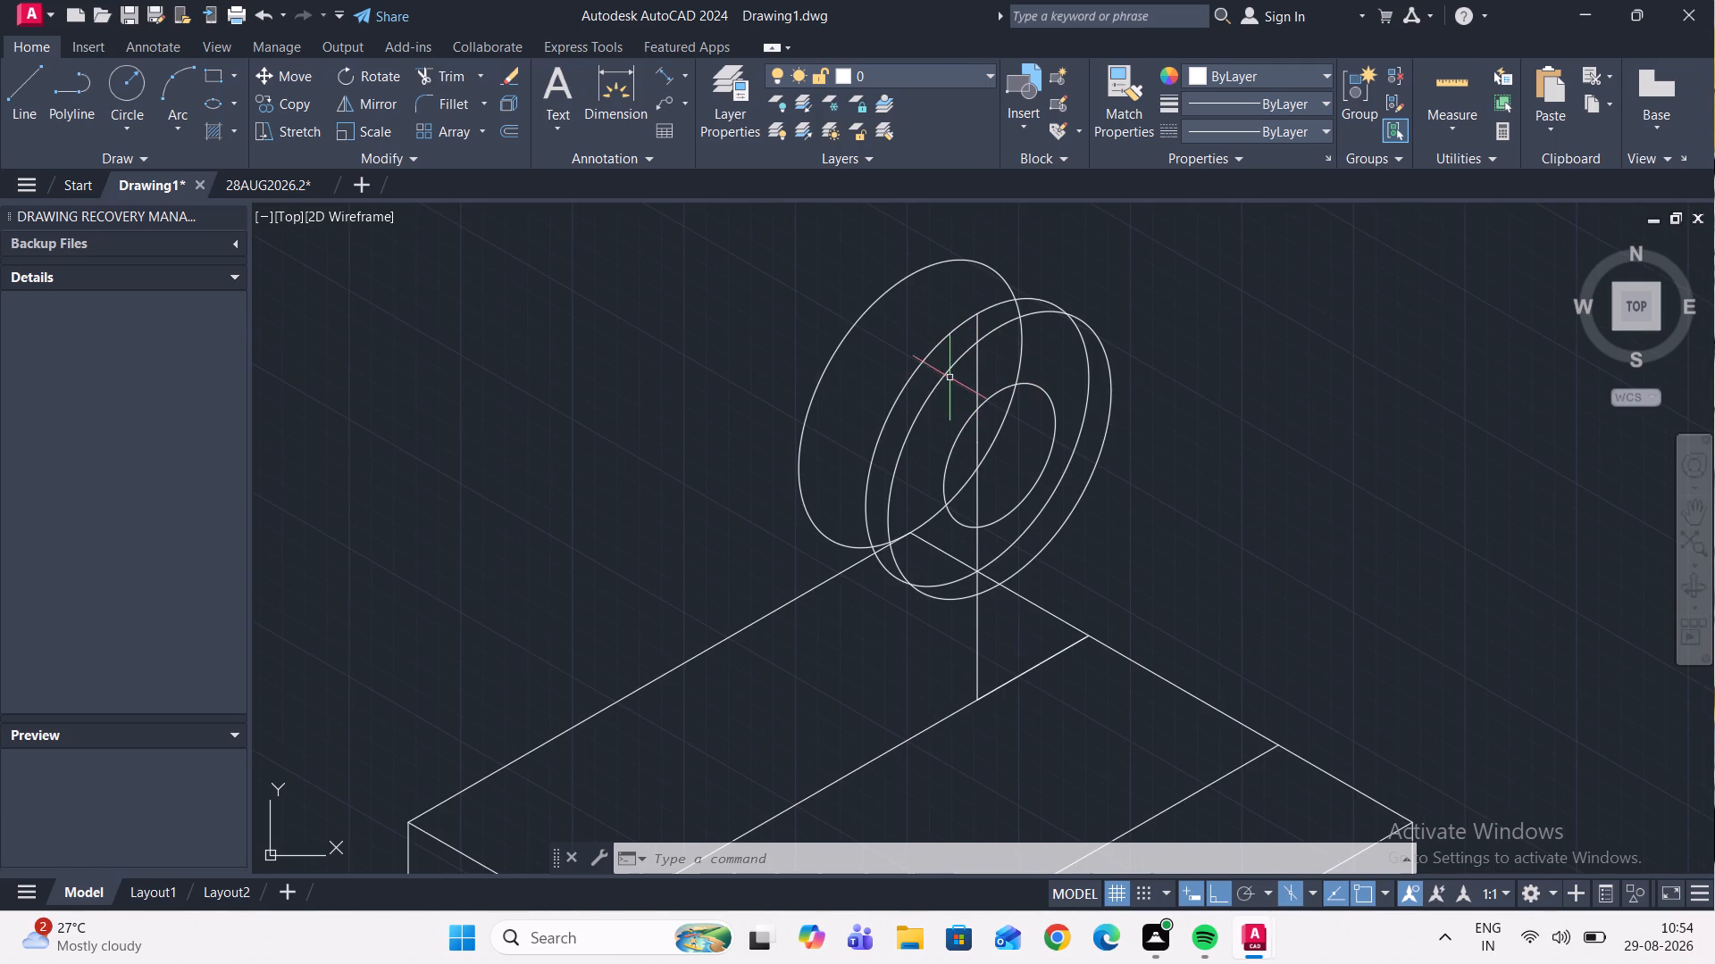
{"action": "scroll", "coordinate": [978, 347], "scroll_direction": "up", "scroll_amount": 1}
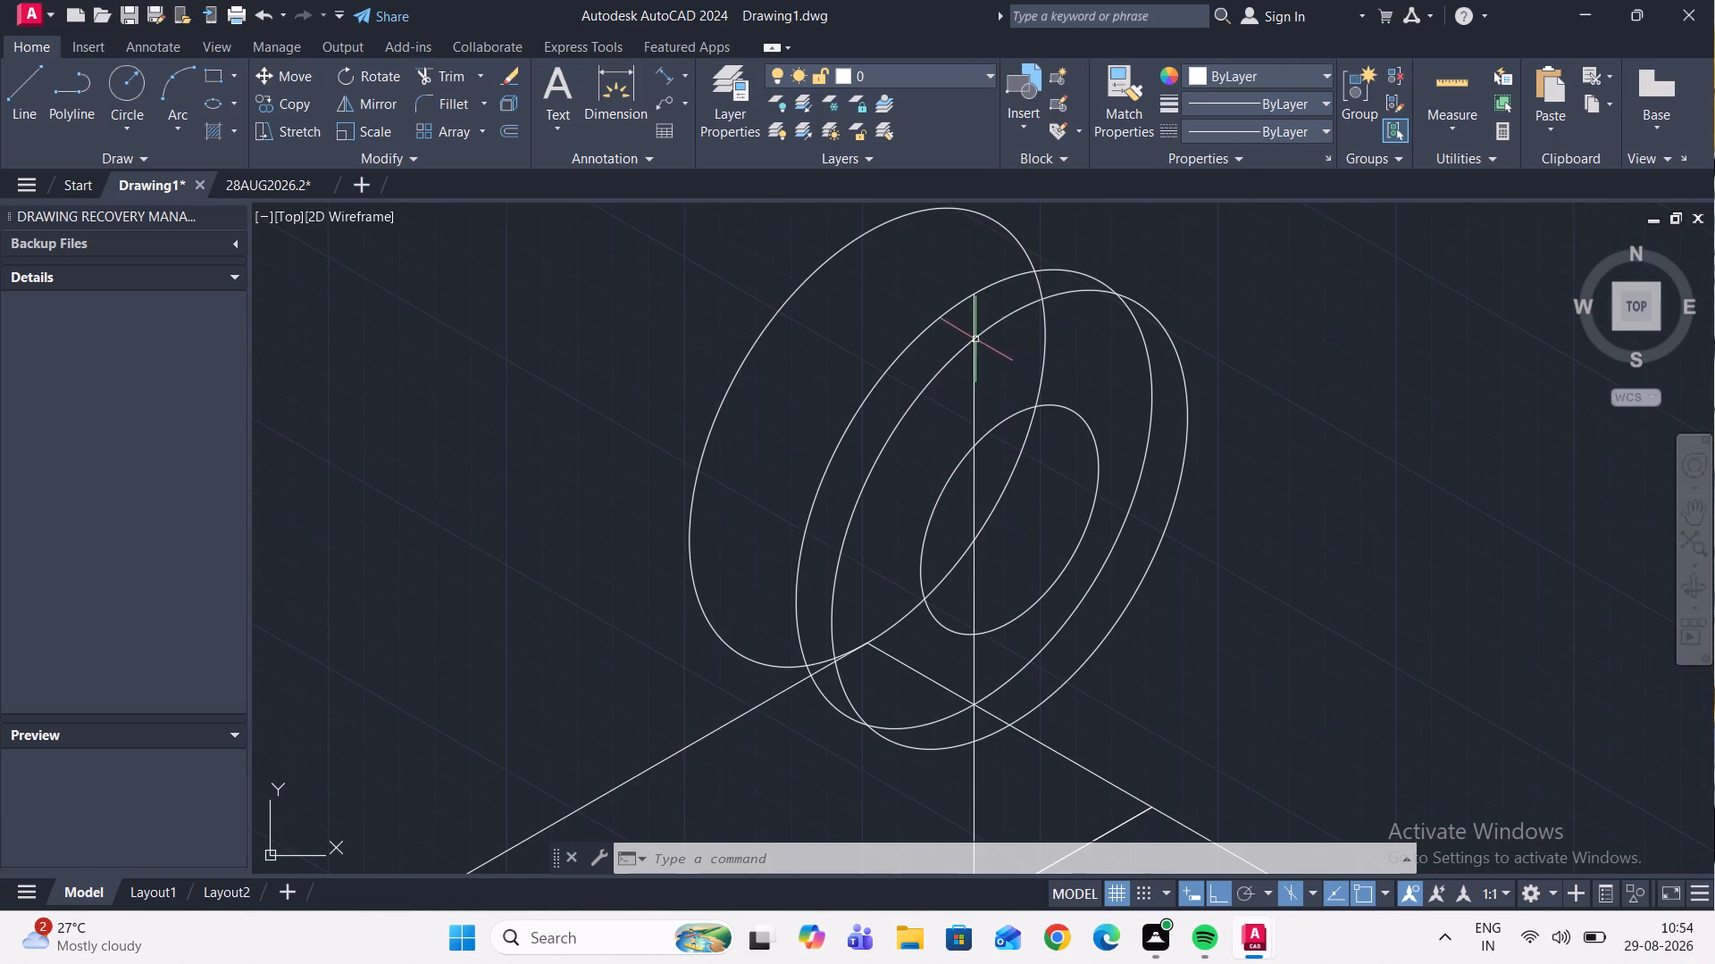
{"action": "left_click", "coordinate": [973, 321]}
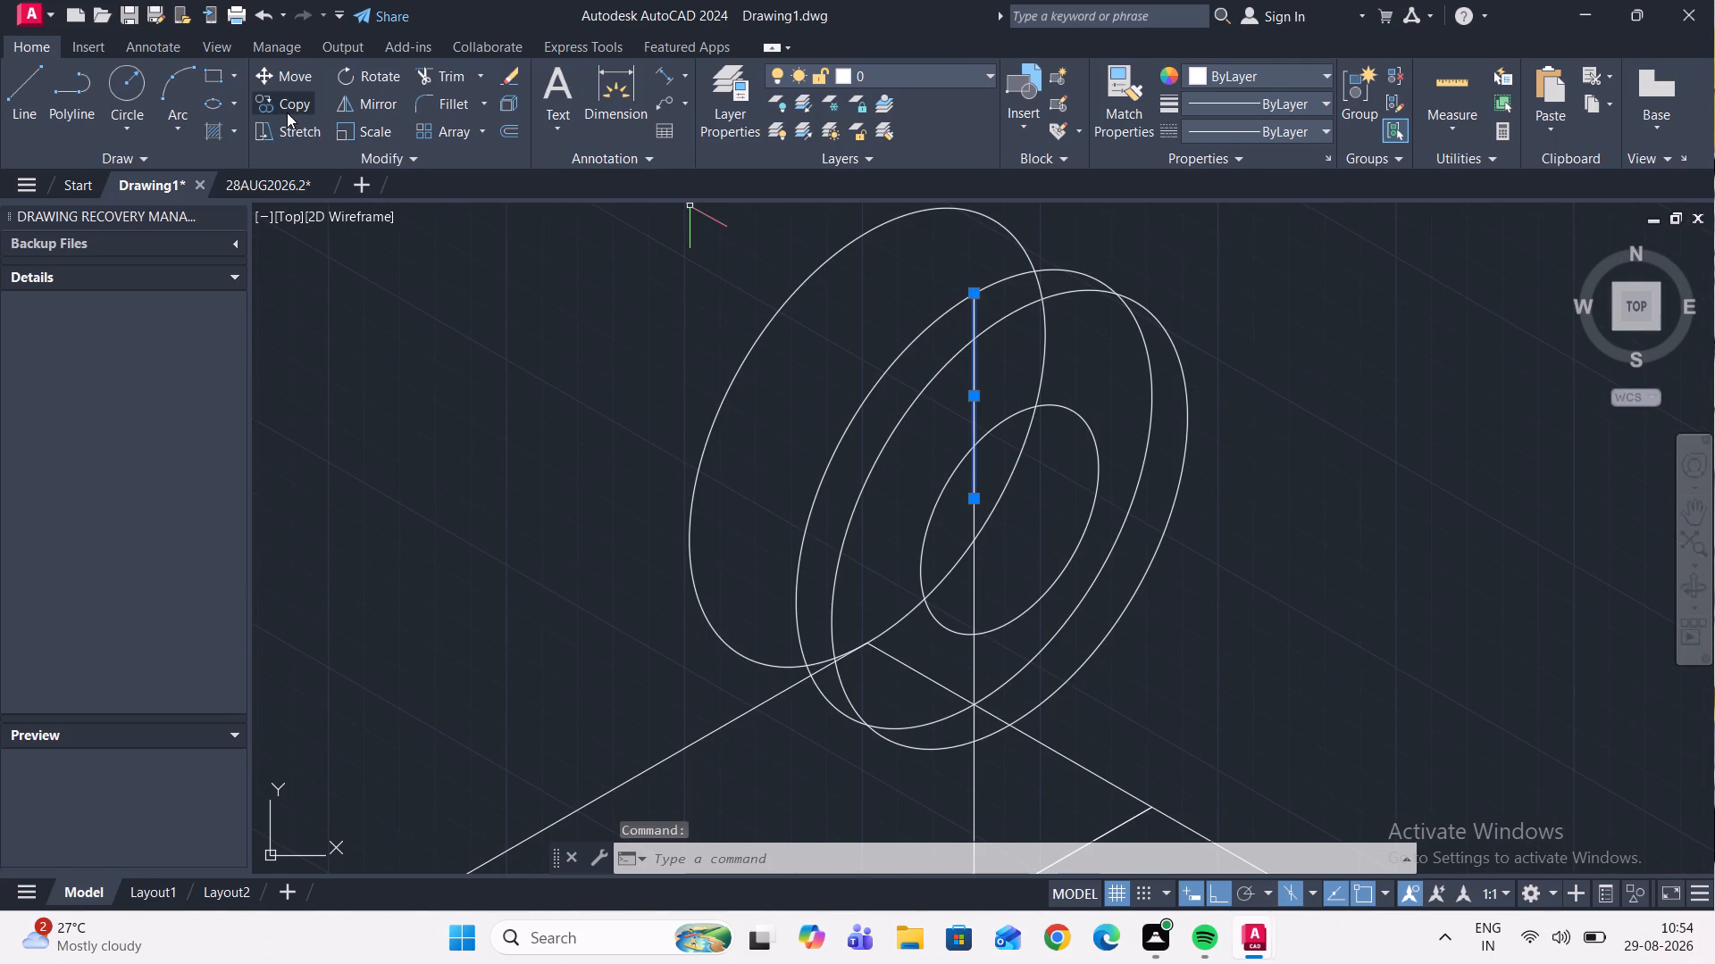
{"action": "left_click", "coordinate": [289, 106]}
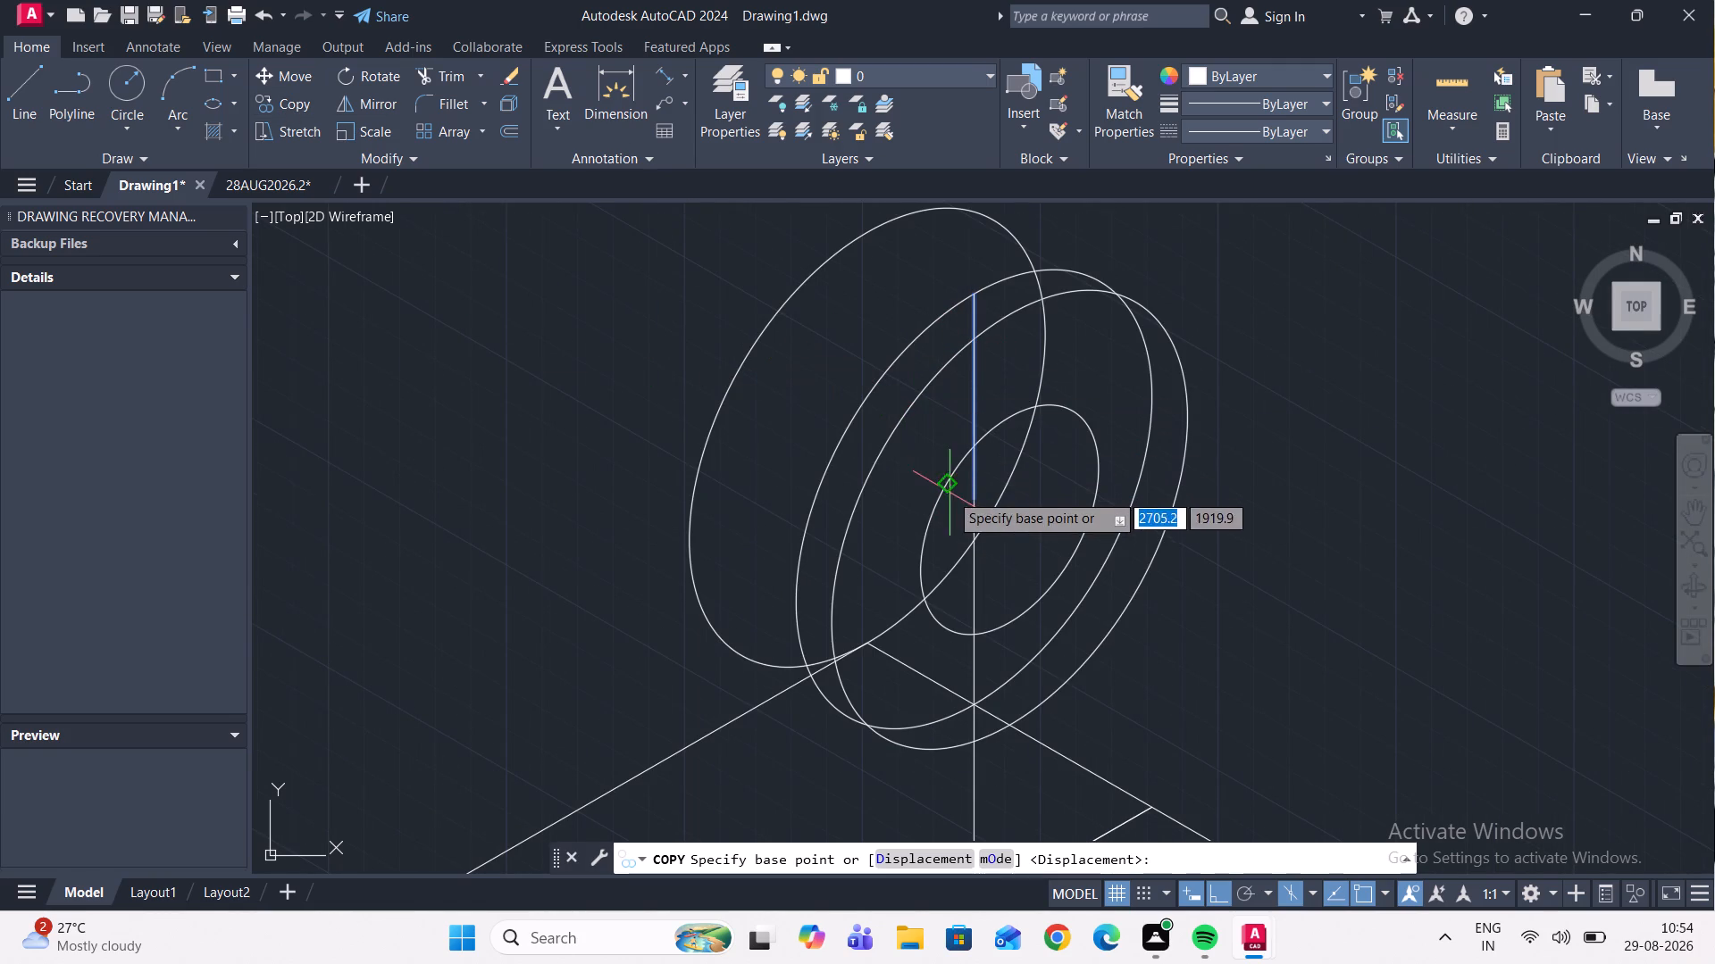
{"action": "left_click", "coordinate": [970, 501]}
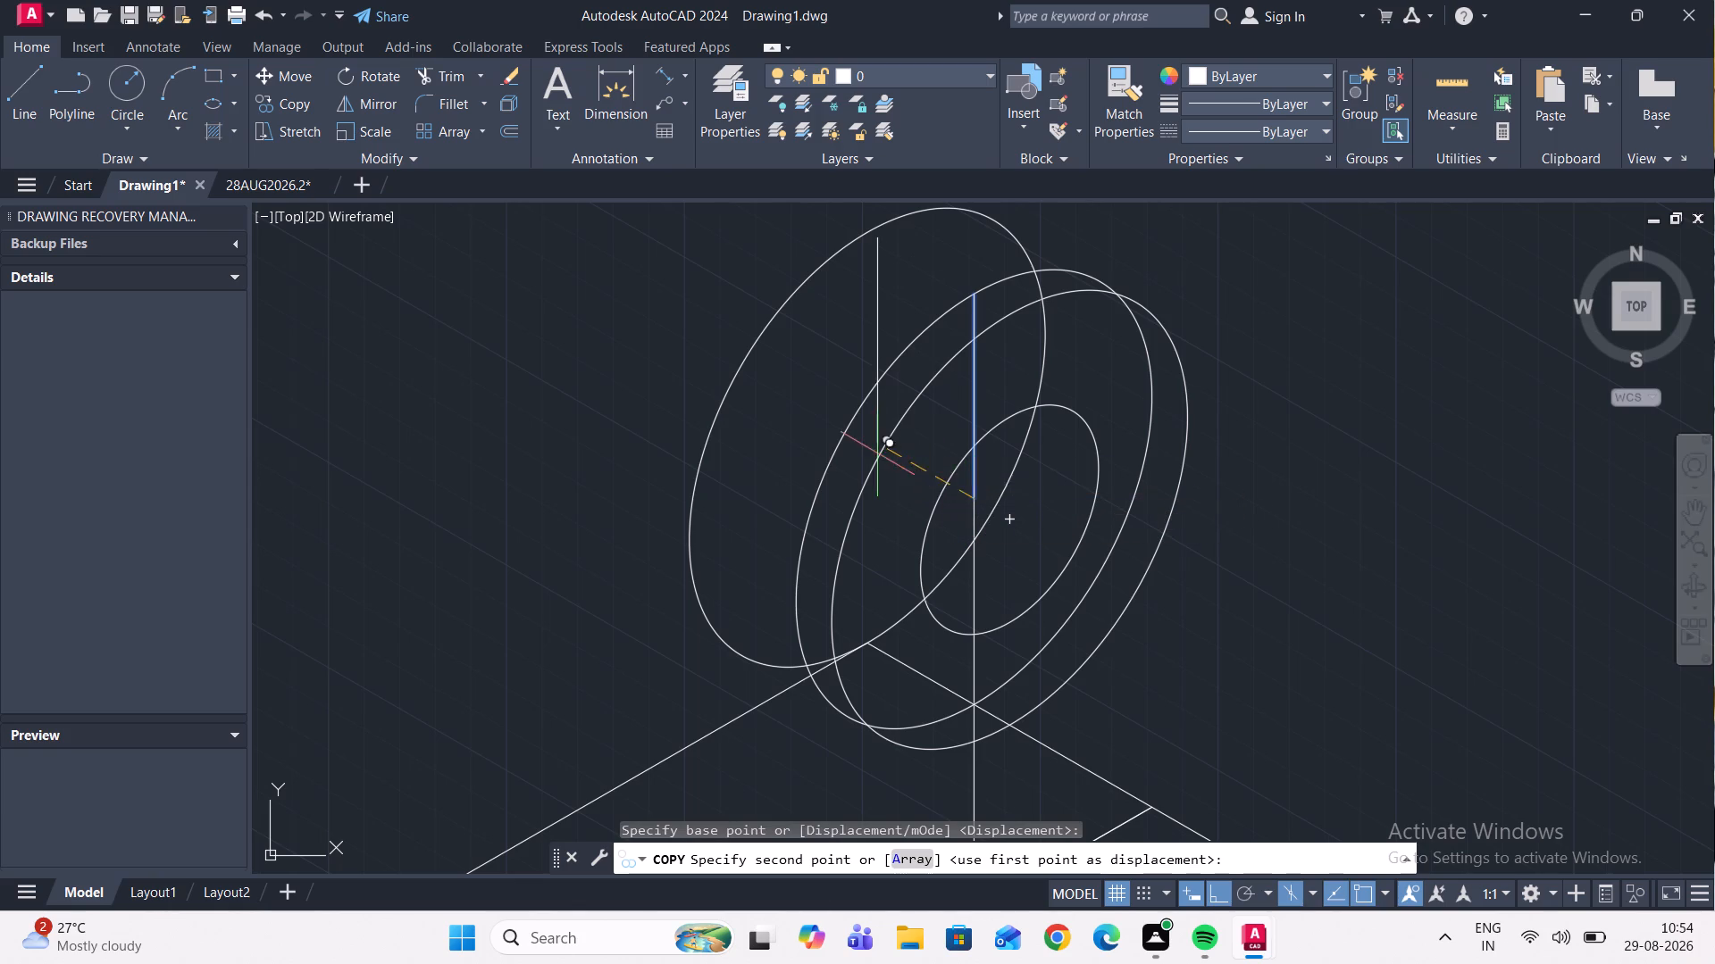
{"action": "type", "text": "30"}
{"action": "key", "text": "Return"}
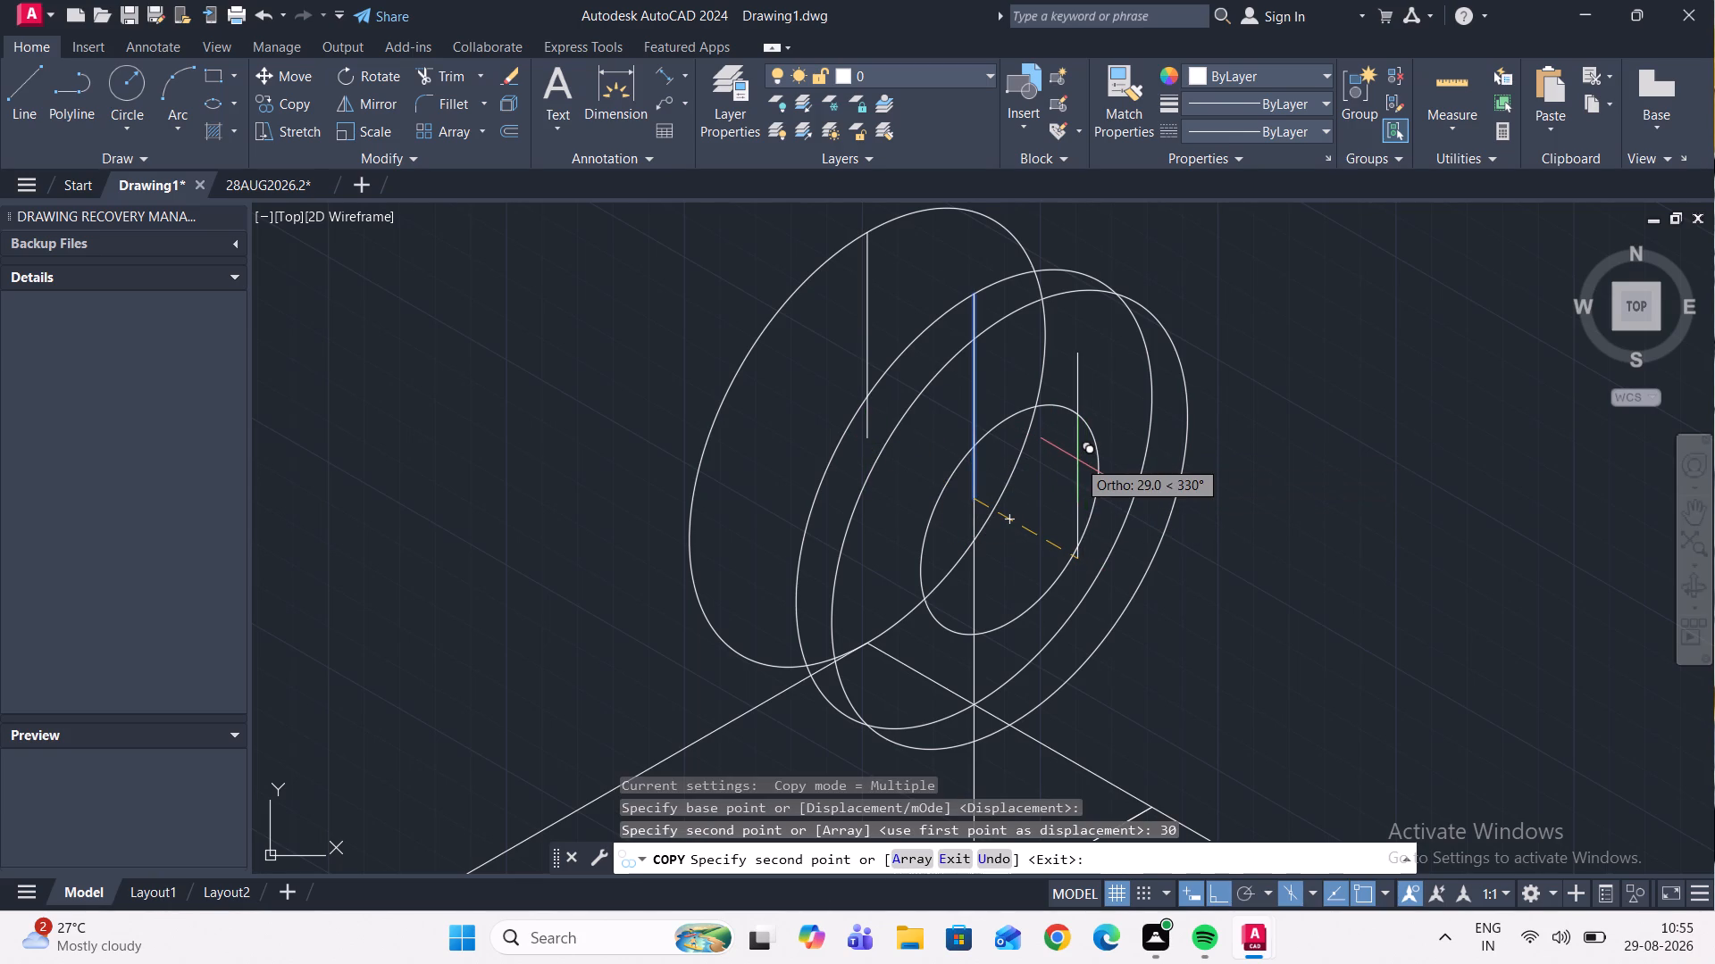
{"action": "type", "text": "10"}
{"action": "key", "text": "Return"}
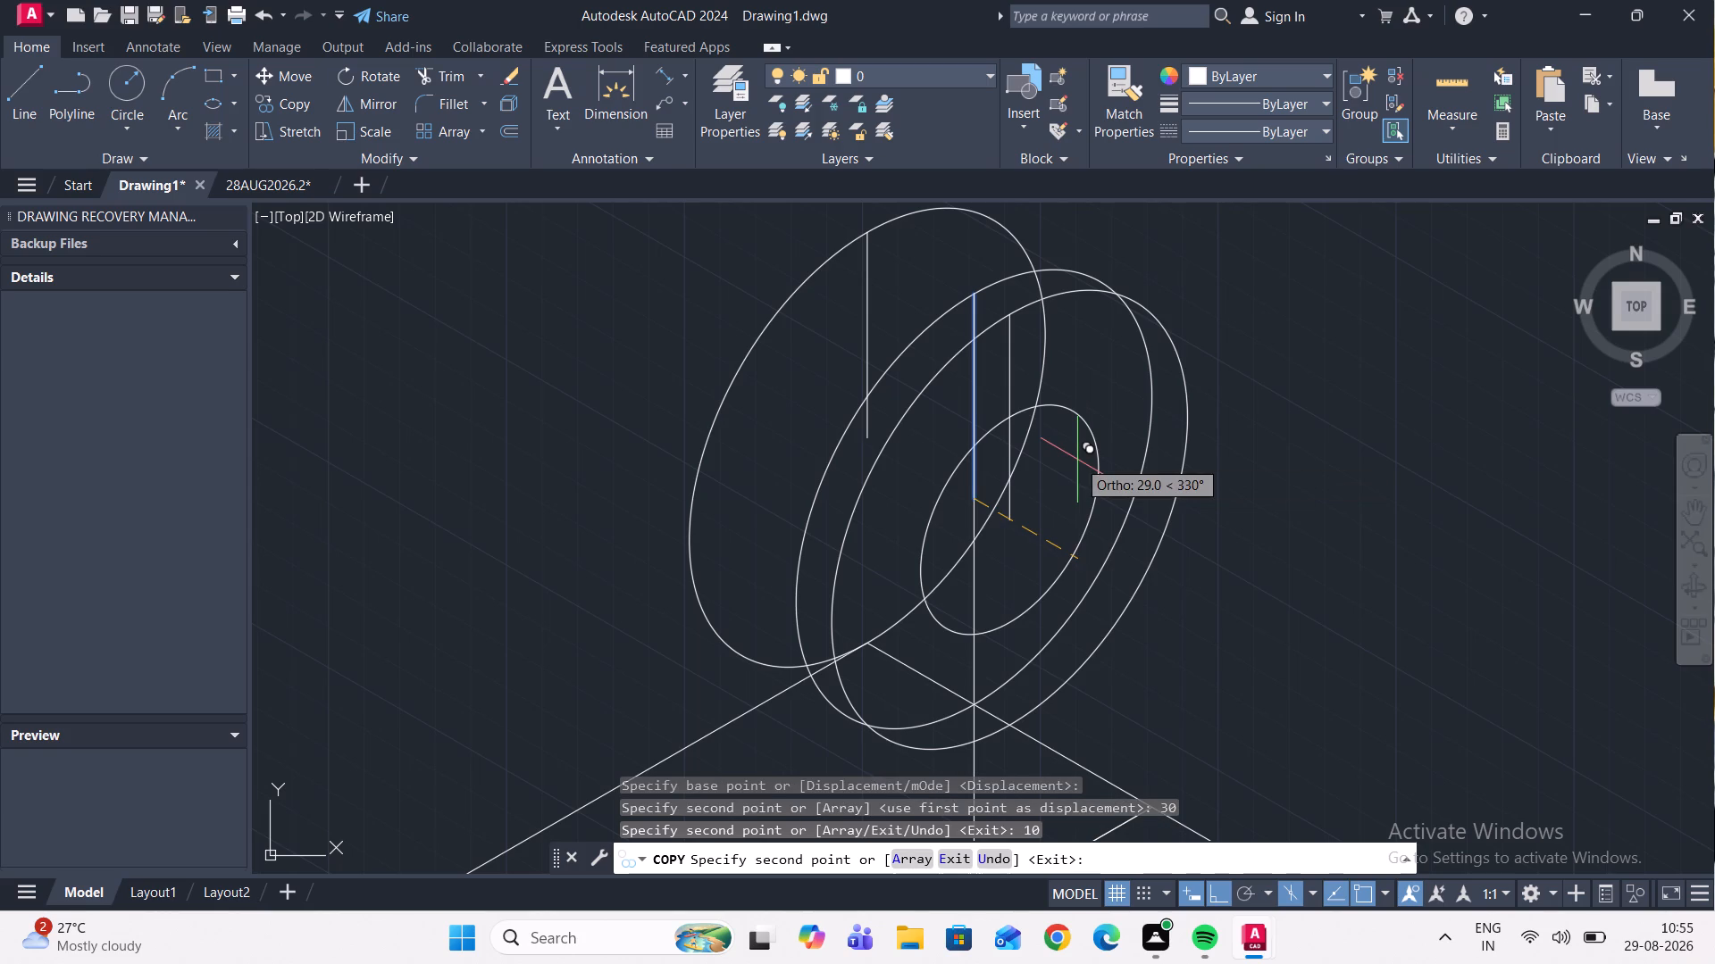
{"action": "key", "text": "Escape"}
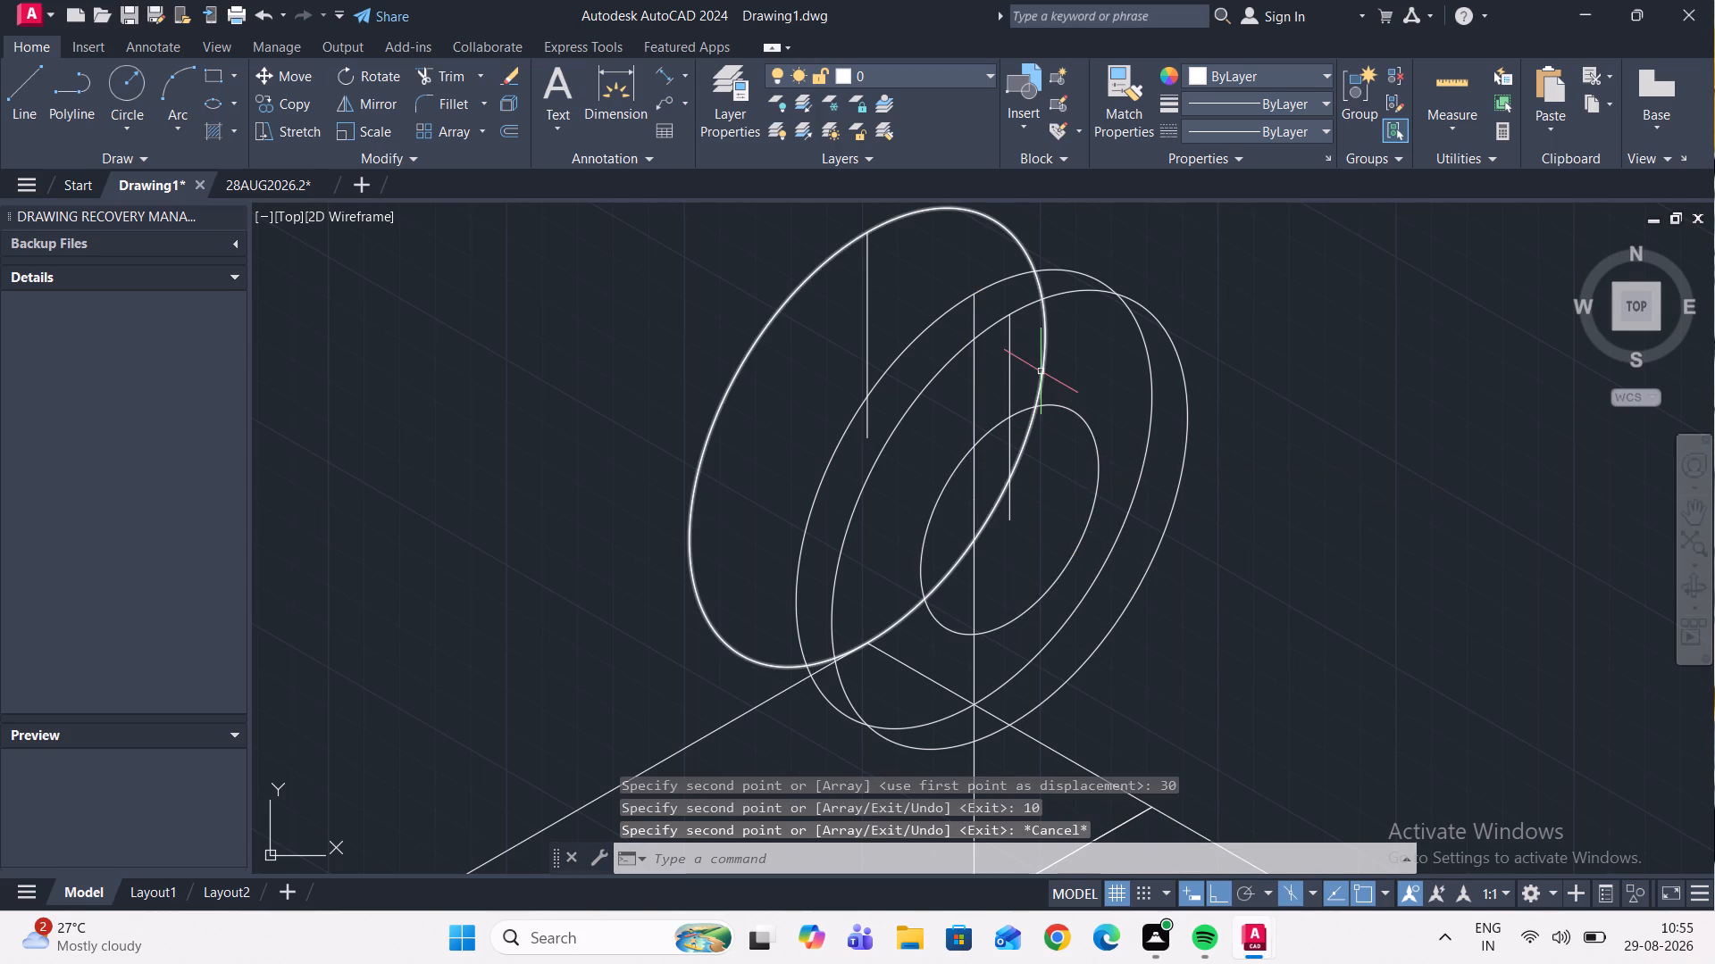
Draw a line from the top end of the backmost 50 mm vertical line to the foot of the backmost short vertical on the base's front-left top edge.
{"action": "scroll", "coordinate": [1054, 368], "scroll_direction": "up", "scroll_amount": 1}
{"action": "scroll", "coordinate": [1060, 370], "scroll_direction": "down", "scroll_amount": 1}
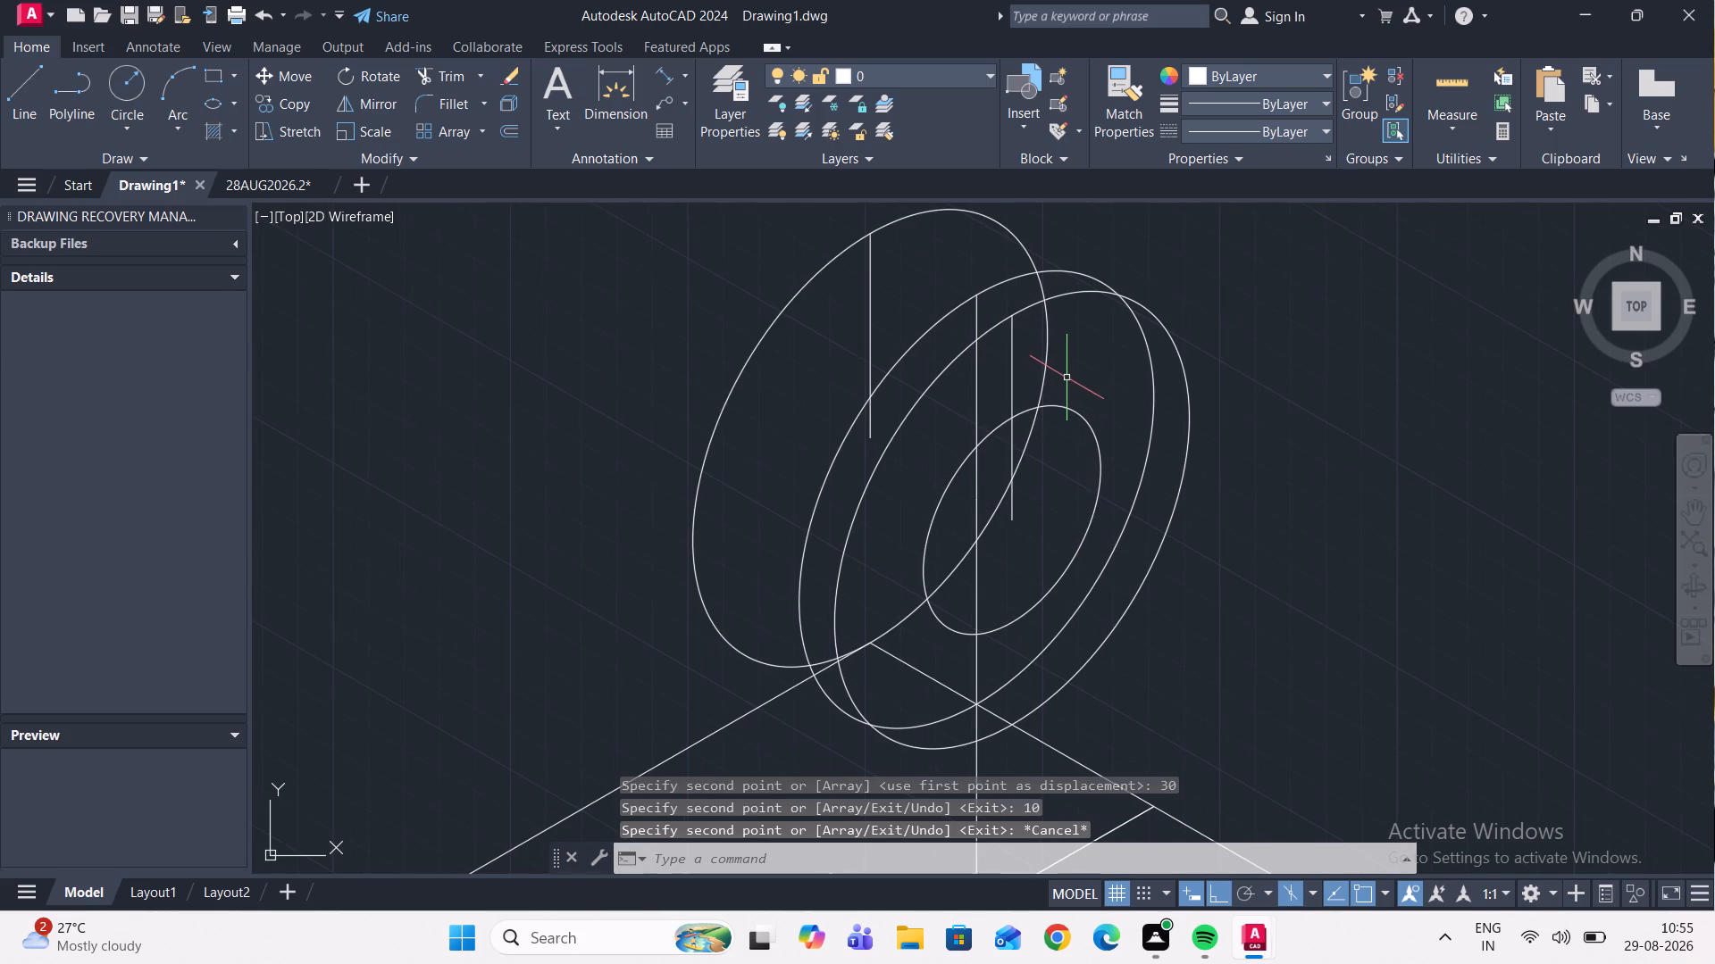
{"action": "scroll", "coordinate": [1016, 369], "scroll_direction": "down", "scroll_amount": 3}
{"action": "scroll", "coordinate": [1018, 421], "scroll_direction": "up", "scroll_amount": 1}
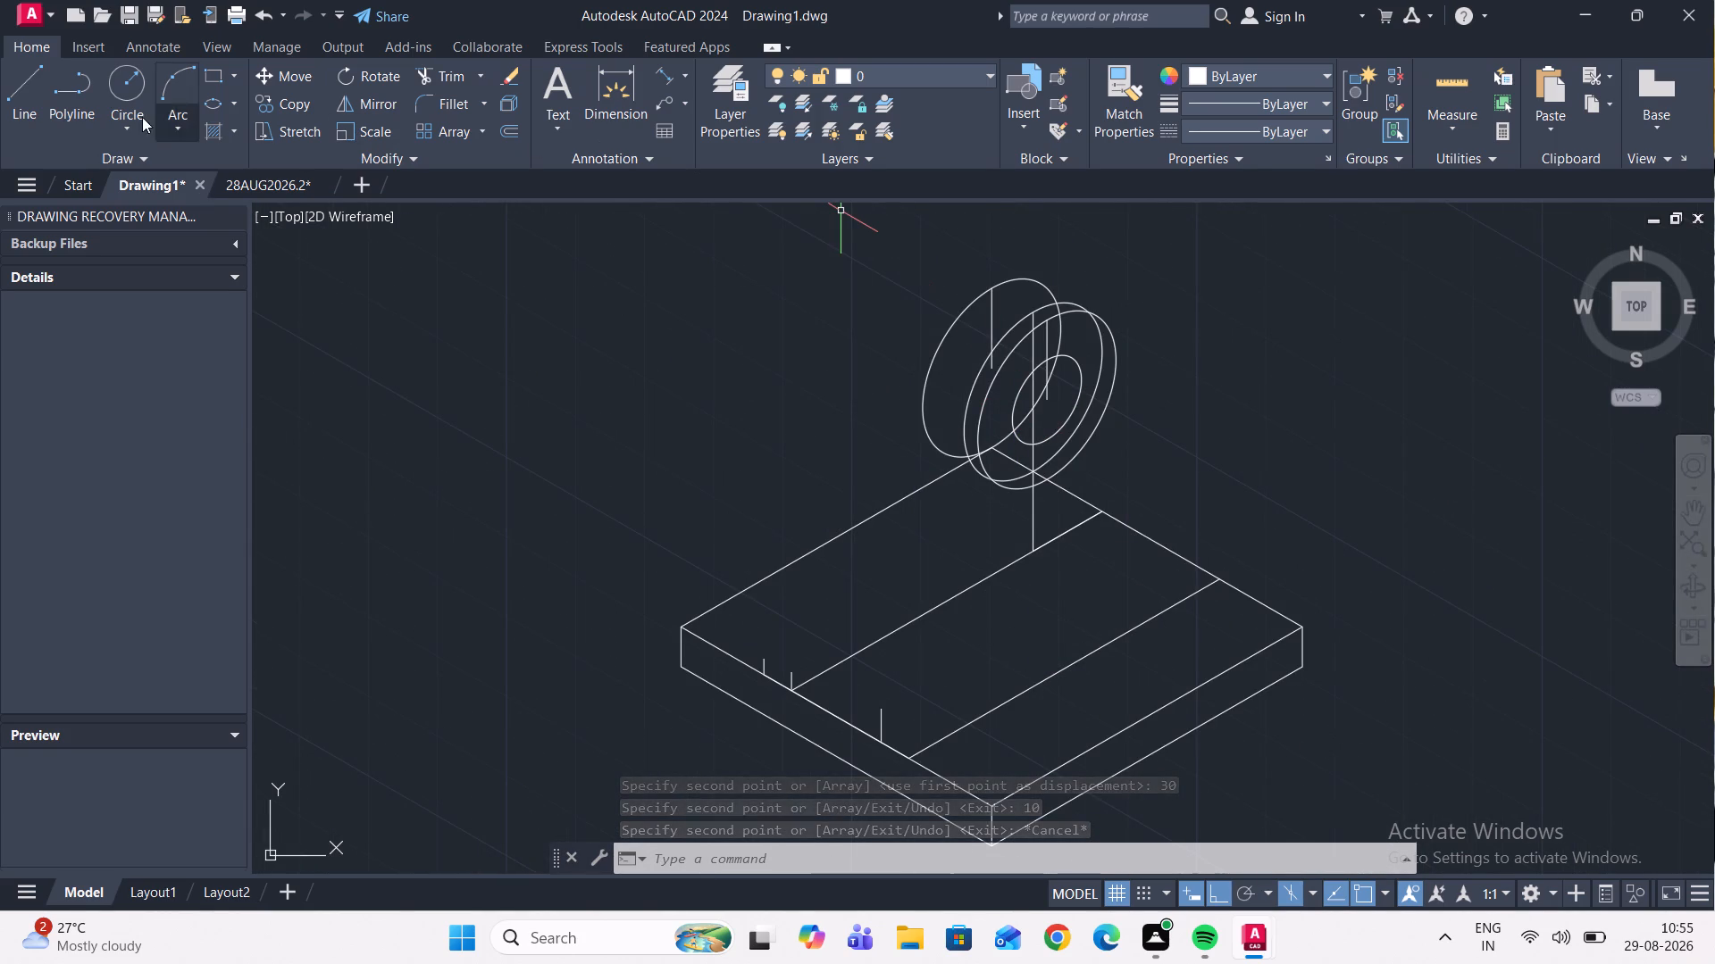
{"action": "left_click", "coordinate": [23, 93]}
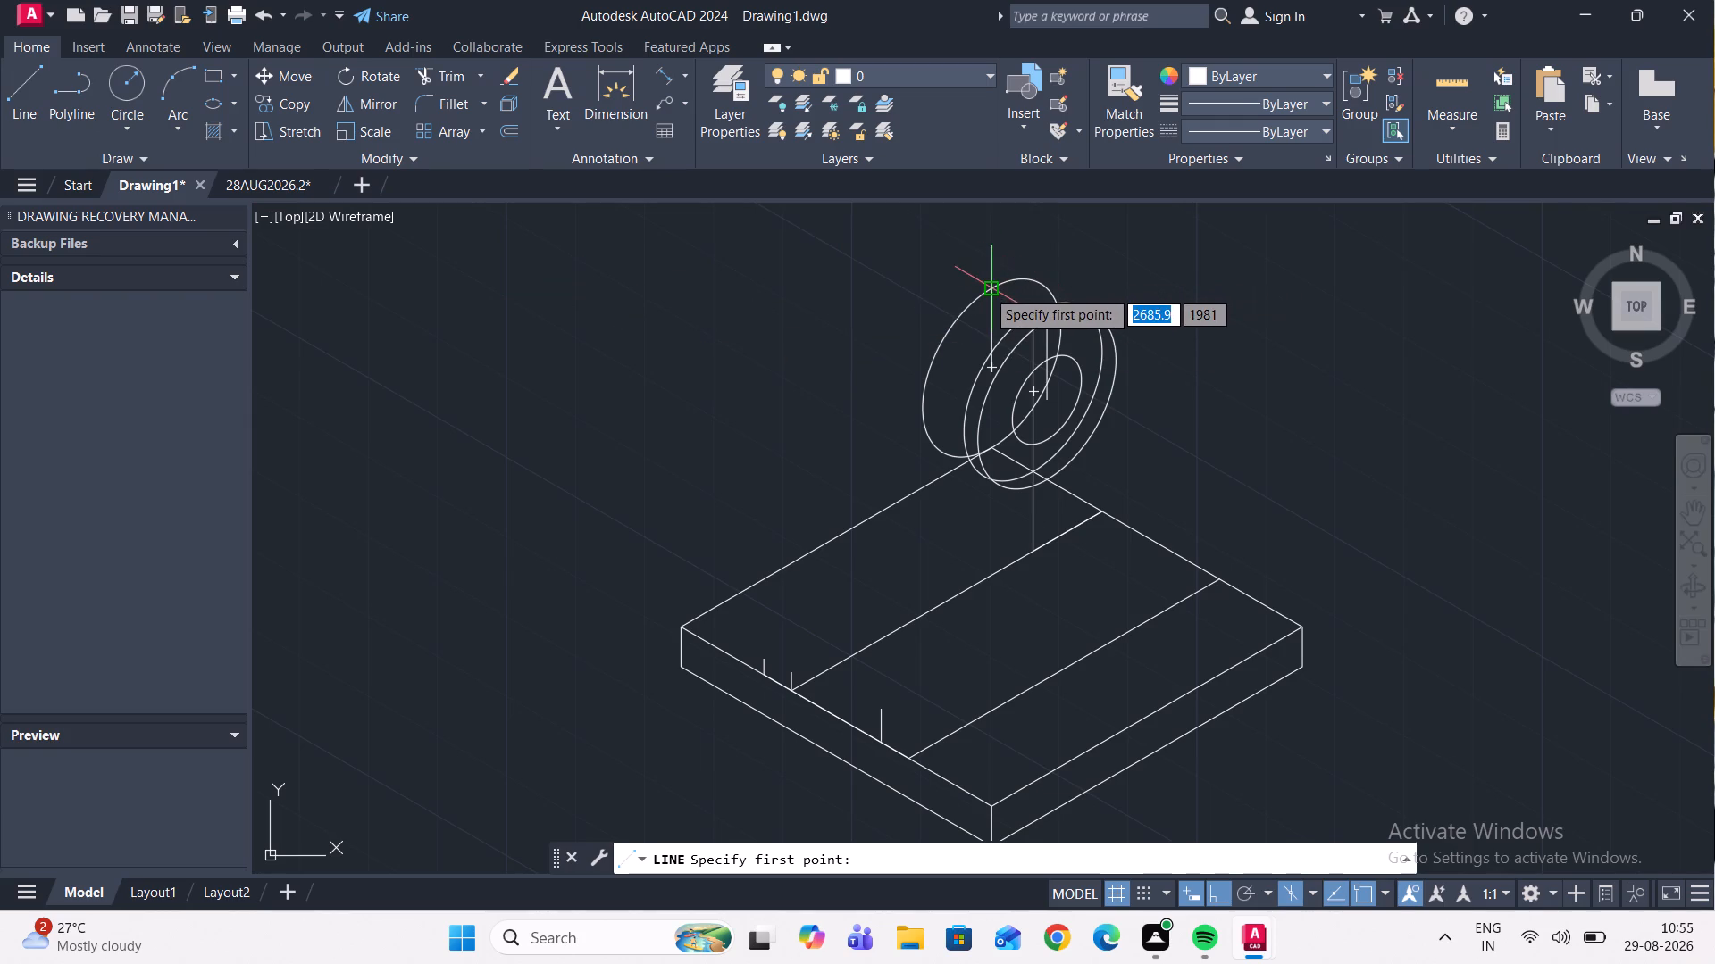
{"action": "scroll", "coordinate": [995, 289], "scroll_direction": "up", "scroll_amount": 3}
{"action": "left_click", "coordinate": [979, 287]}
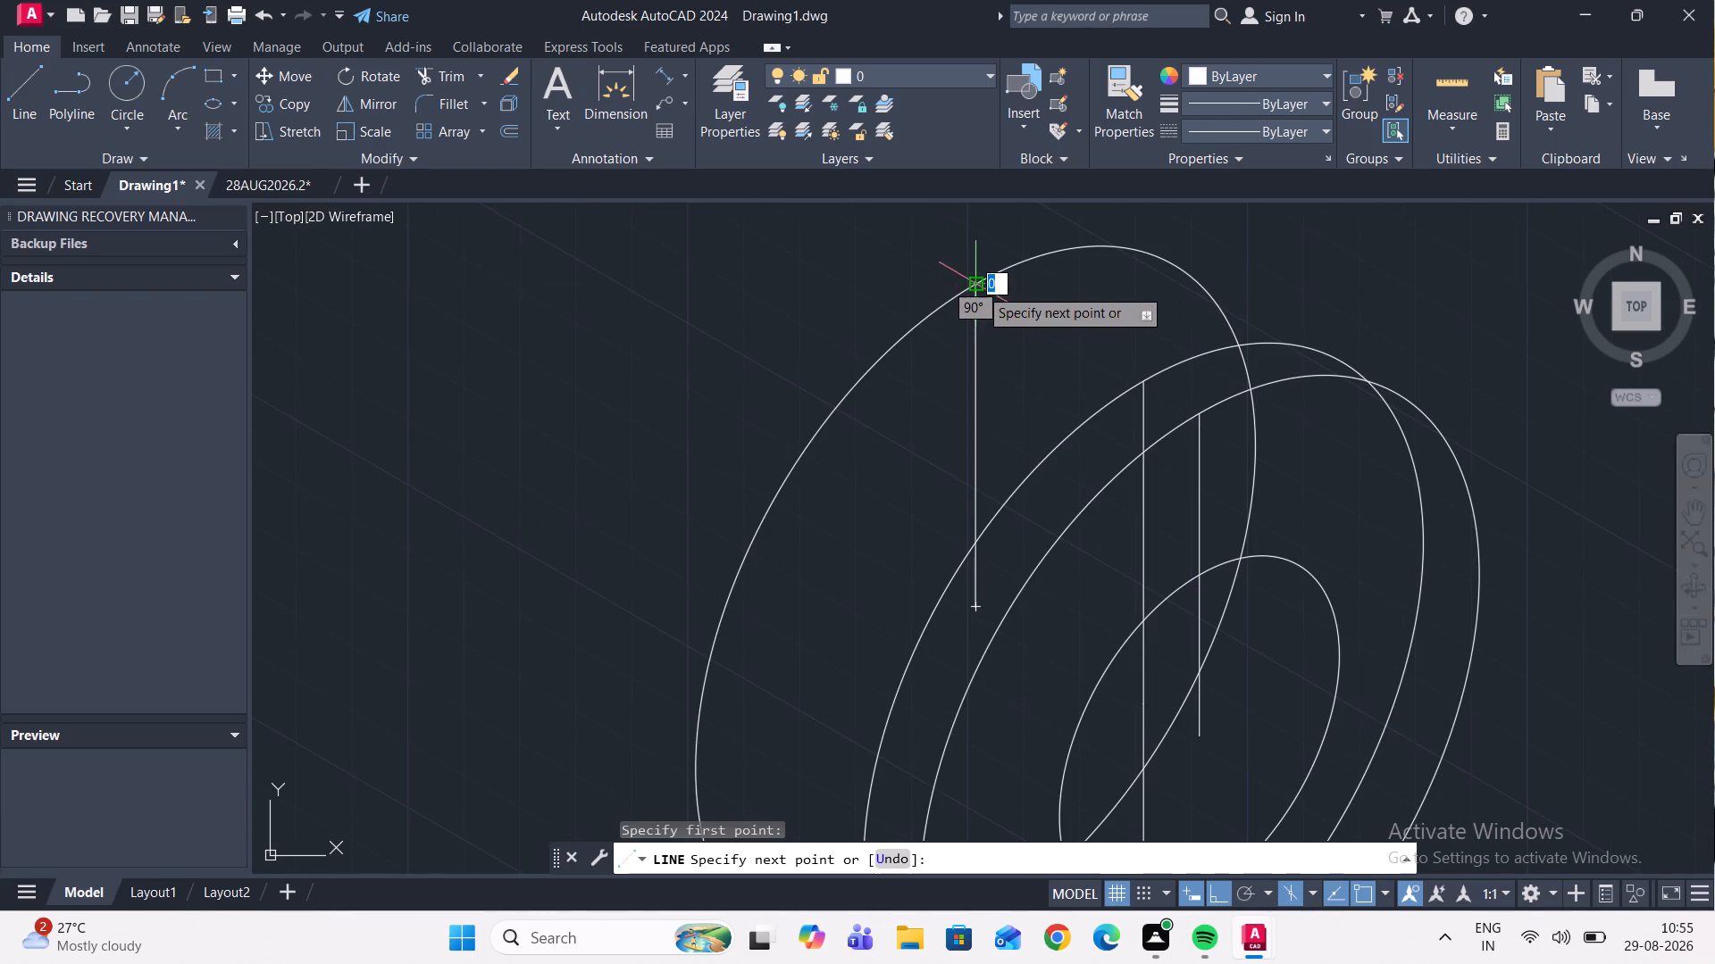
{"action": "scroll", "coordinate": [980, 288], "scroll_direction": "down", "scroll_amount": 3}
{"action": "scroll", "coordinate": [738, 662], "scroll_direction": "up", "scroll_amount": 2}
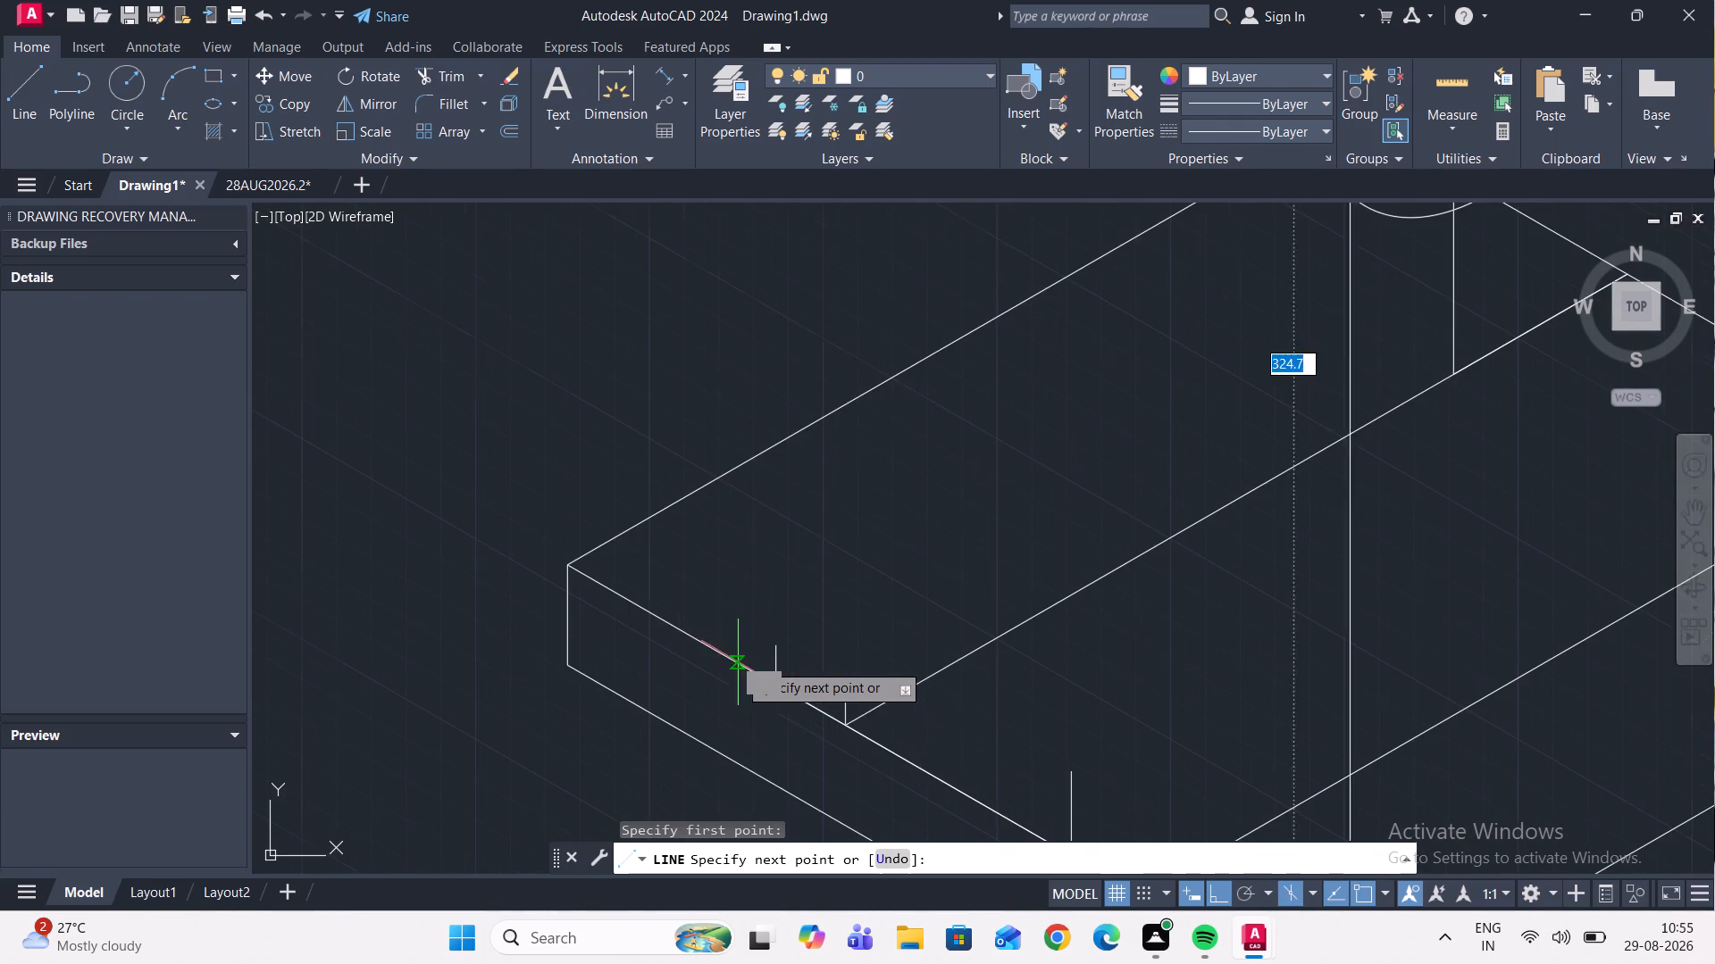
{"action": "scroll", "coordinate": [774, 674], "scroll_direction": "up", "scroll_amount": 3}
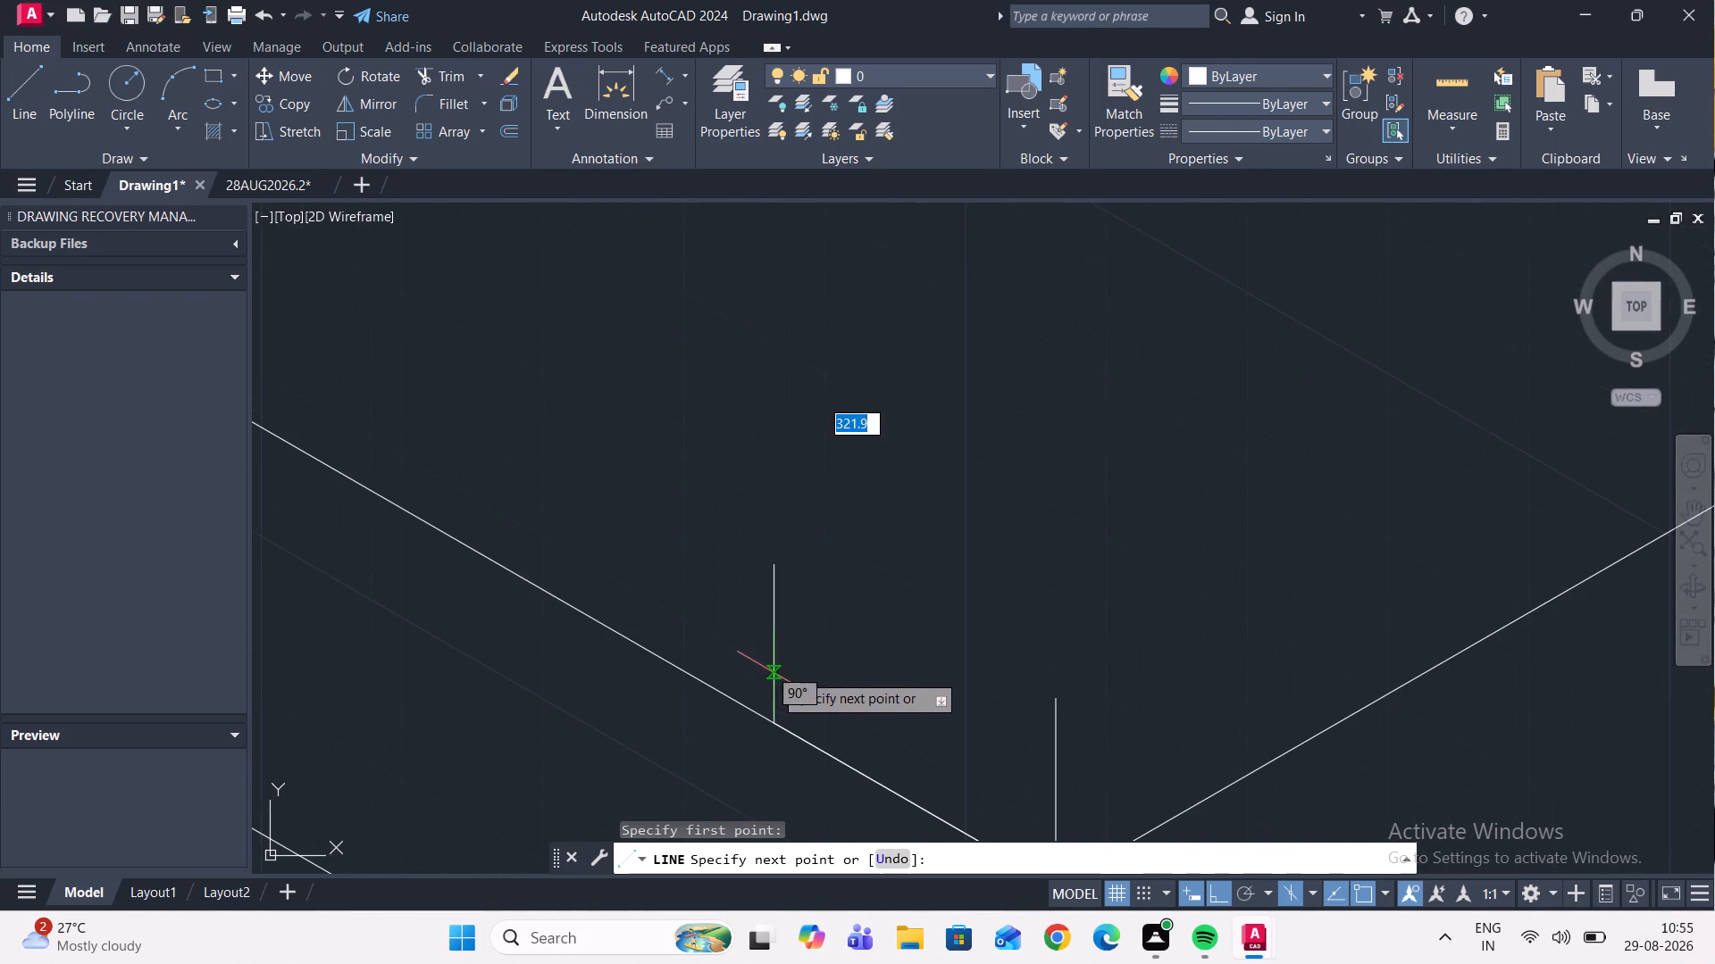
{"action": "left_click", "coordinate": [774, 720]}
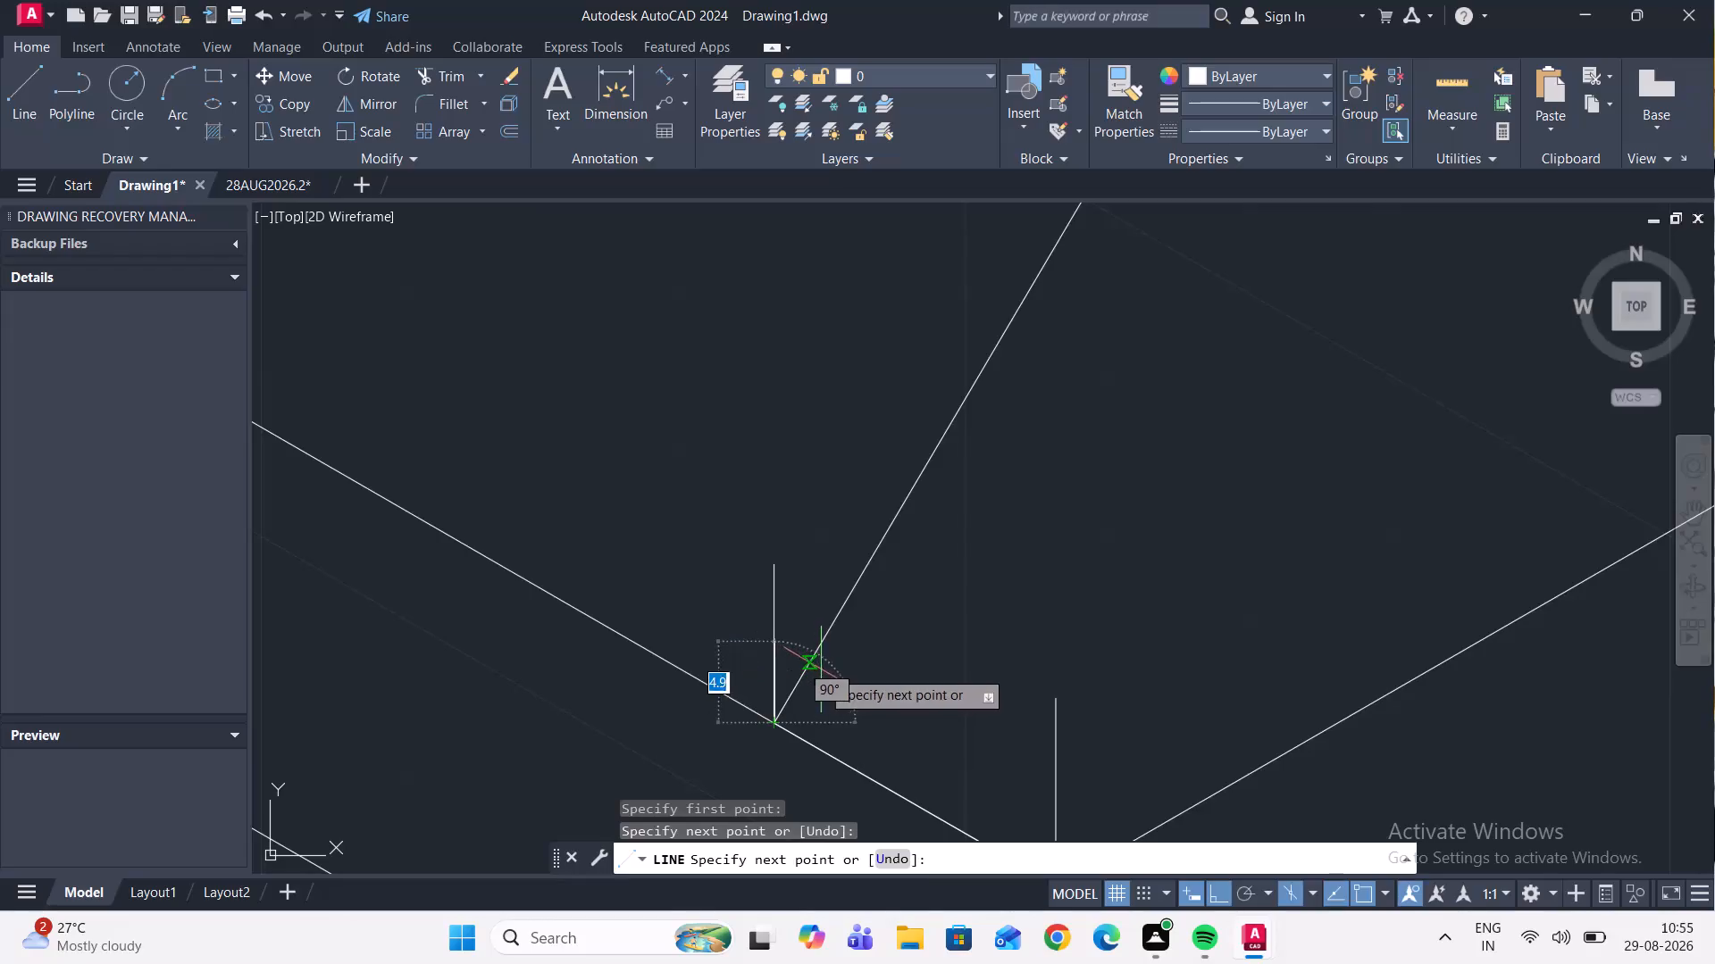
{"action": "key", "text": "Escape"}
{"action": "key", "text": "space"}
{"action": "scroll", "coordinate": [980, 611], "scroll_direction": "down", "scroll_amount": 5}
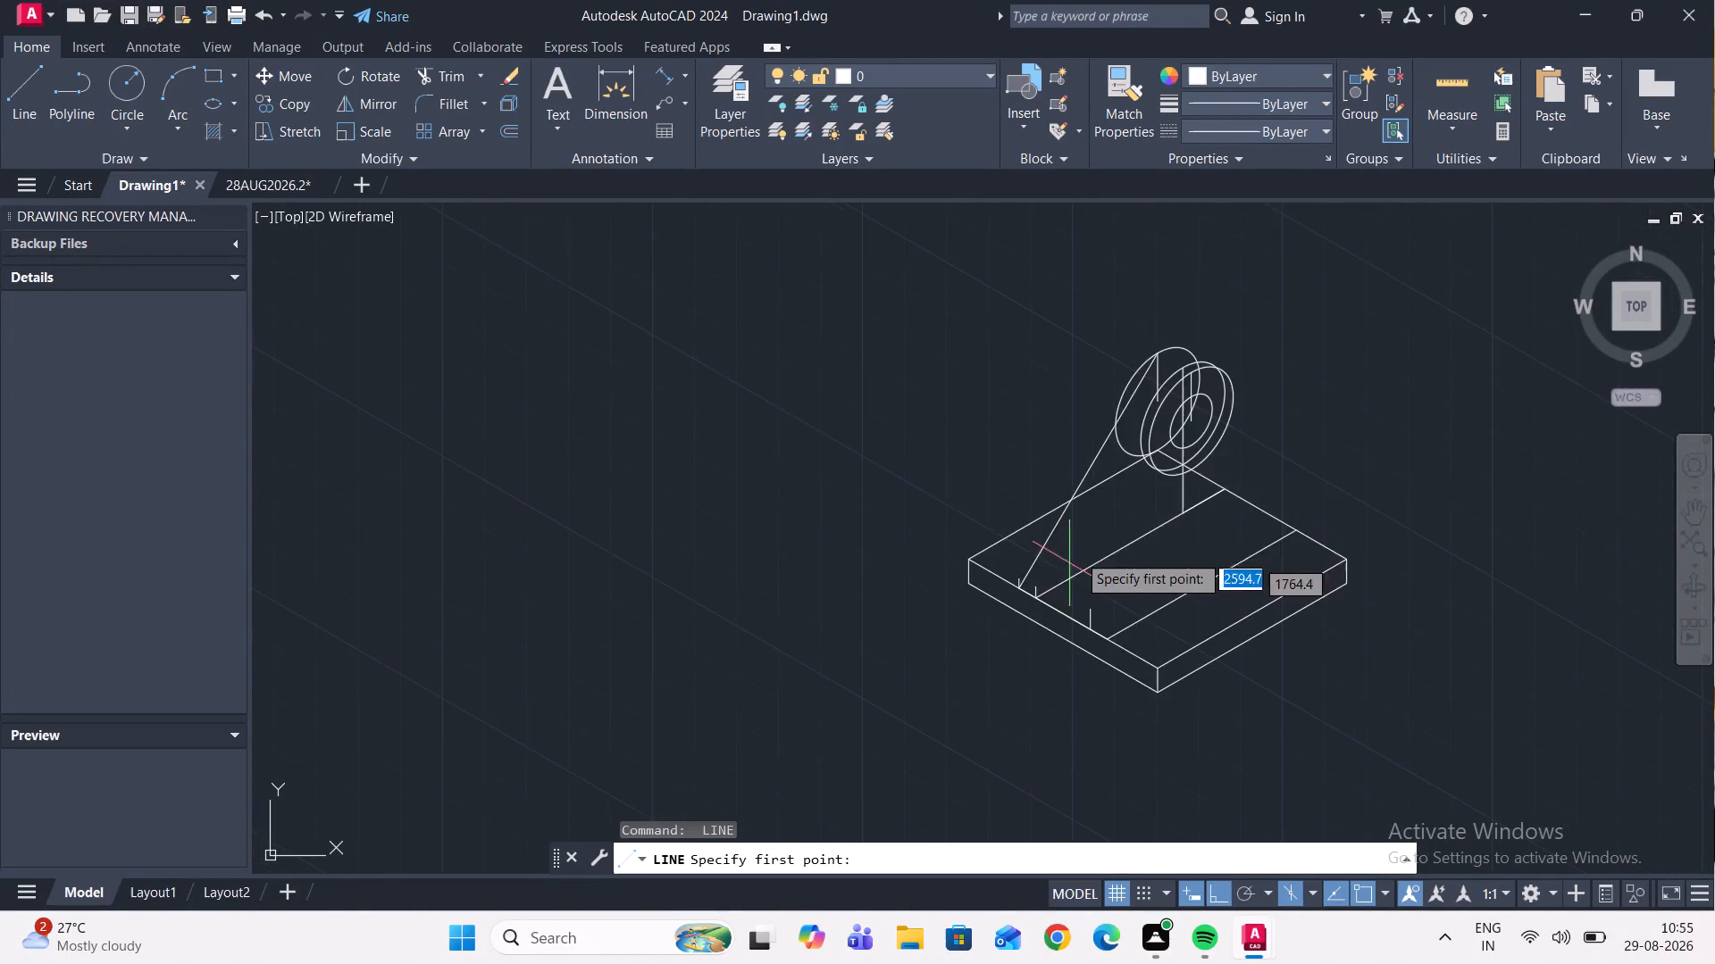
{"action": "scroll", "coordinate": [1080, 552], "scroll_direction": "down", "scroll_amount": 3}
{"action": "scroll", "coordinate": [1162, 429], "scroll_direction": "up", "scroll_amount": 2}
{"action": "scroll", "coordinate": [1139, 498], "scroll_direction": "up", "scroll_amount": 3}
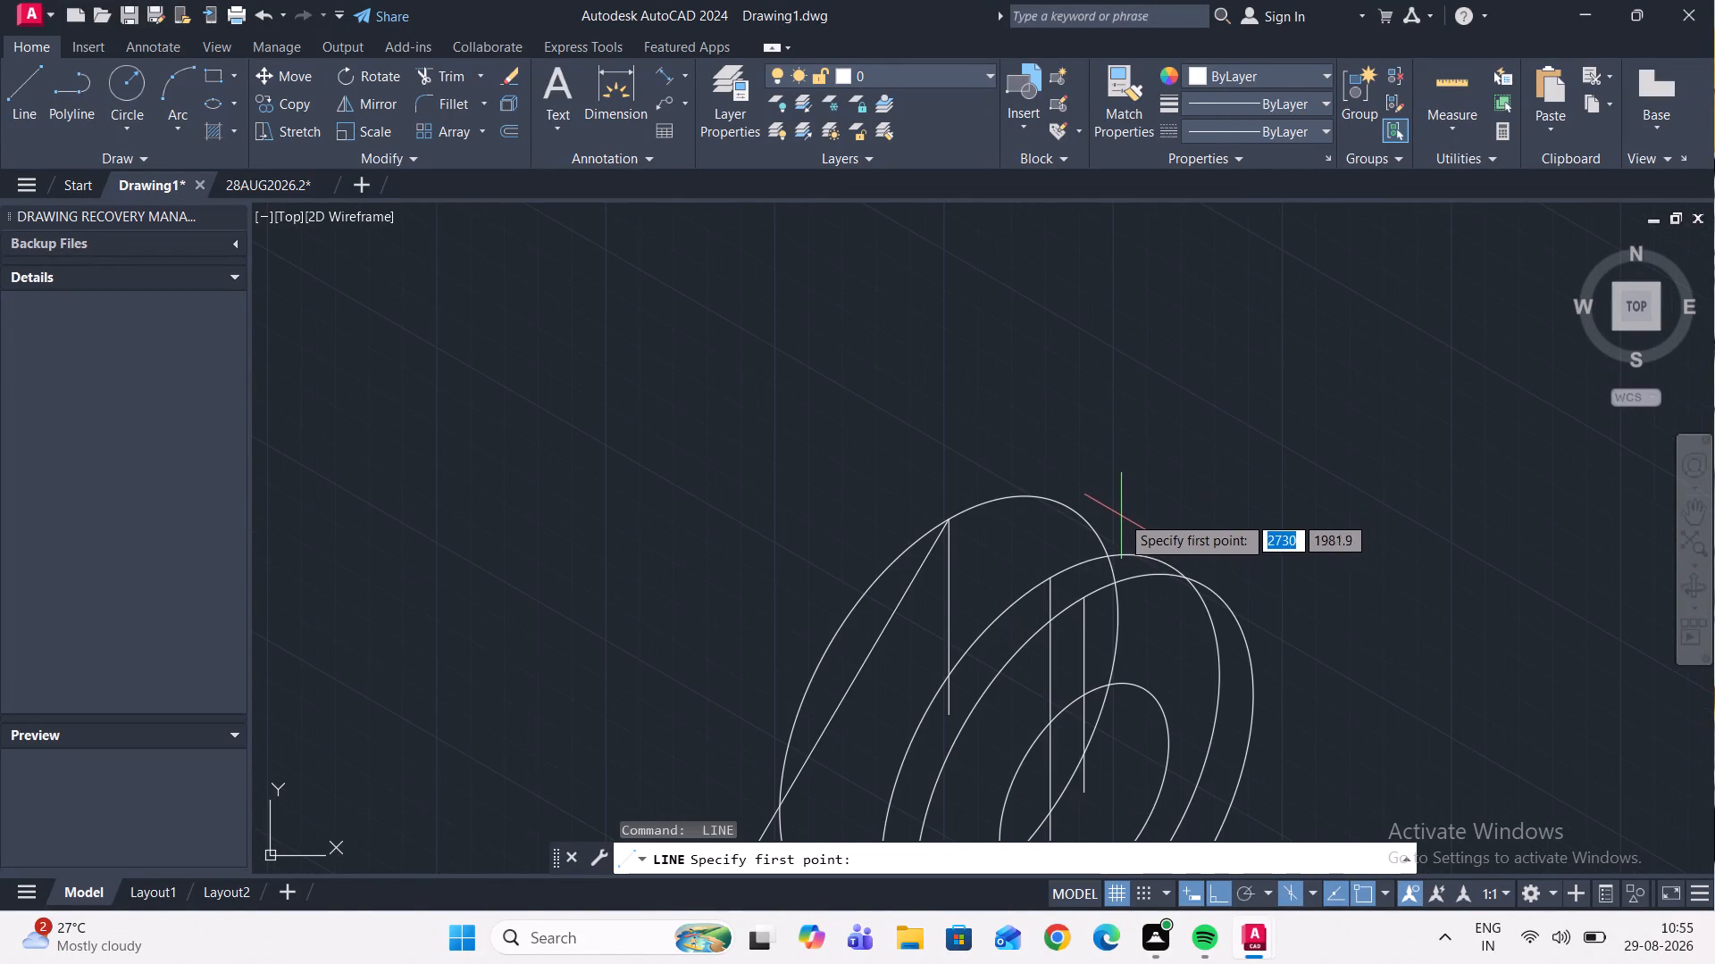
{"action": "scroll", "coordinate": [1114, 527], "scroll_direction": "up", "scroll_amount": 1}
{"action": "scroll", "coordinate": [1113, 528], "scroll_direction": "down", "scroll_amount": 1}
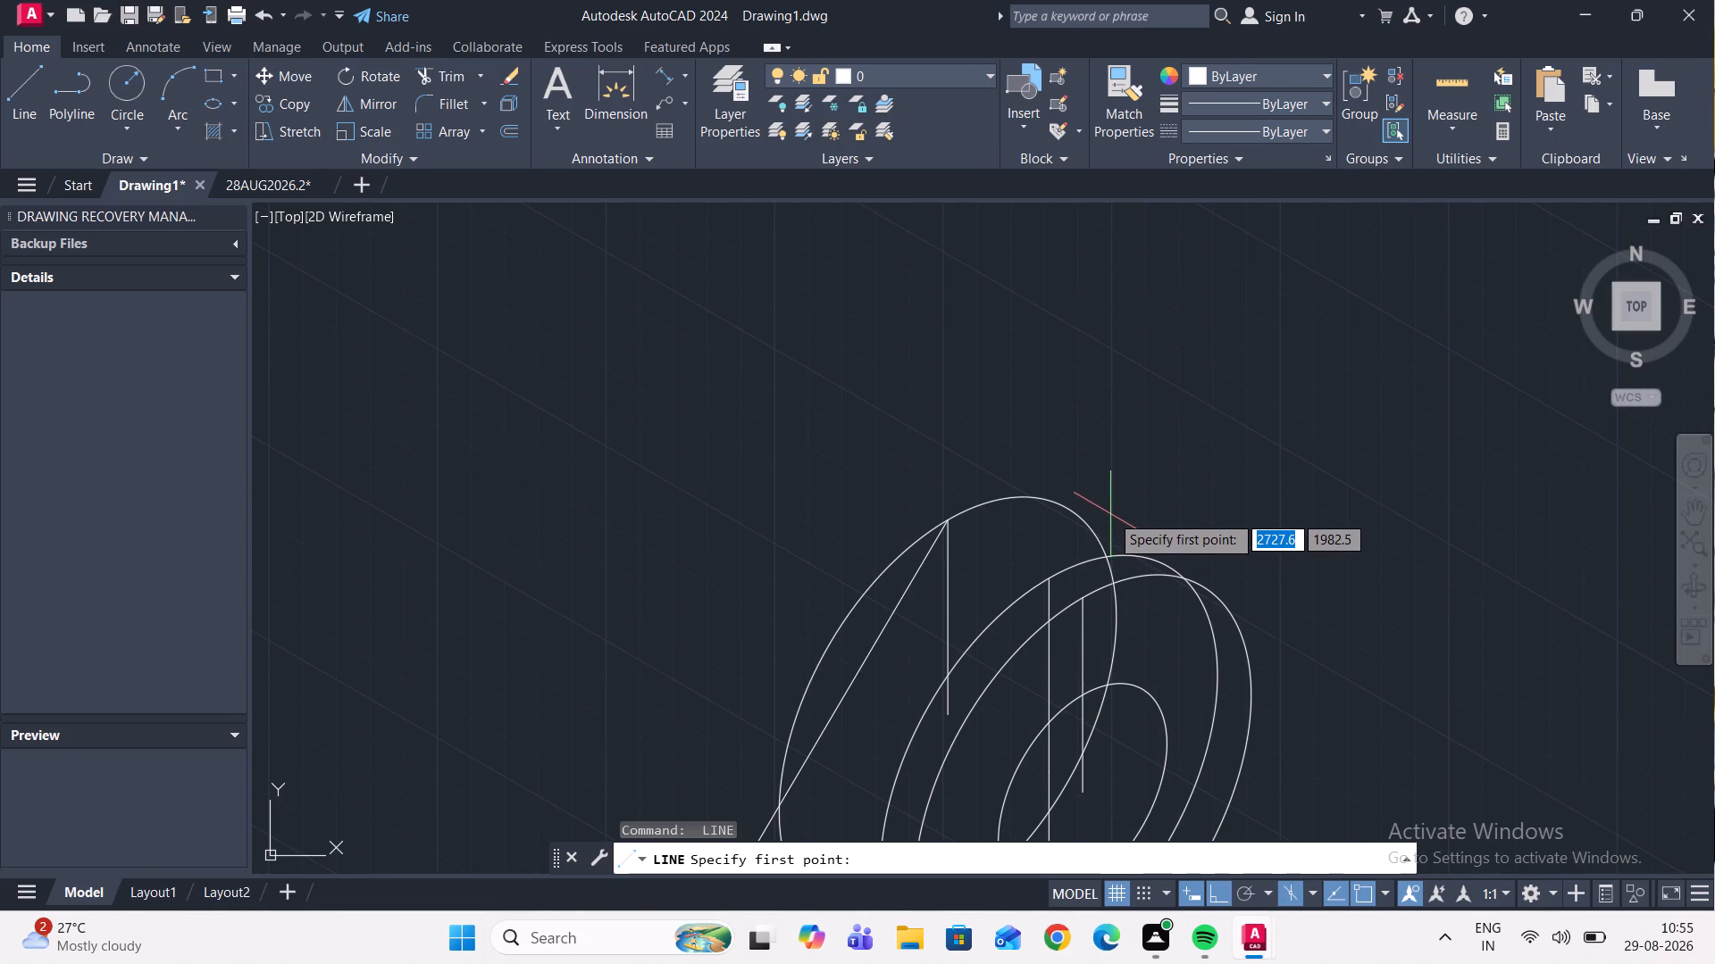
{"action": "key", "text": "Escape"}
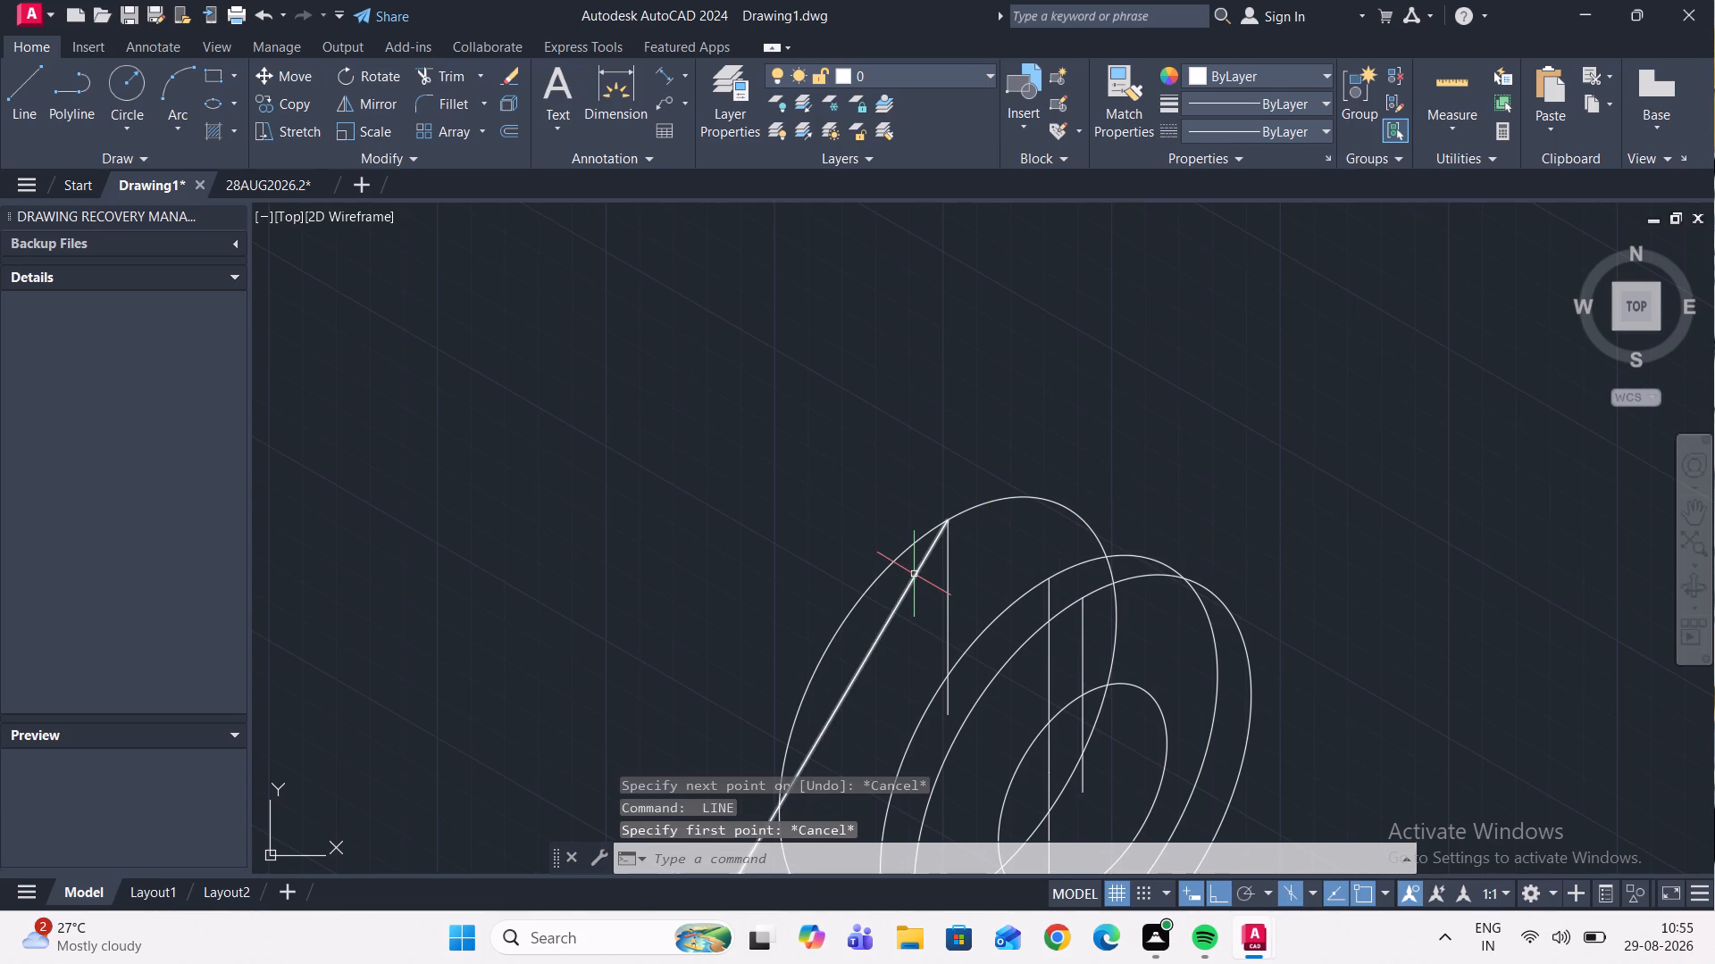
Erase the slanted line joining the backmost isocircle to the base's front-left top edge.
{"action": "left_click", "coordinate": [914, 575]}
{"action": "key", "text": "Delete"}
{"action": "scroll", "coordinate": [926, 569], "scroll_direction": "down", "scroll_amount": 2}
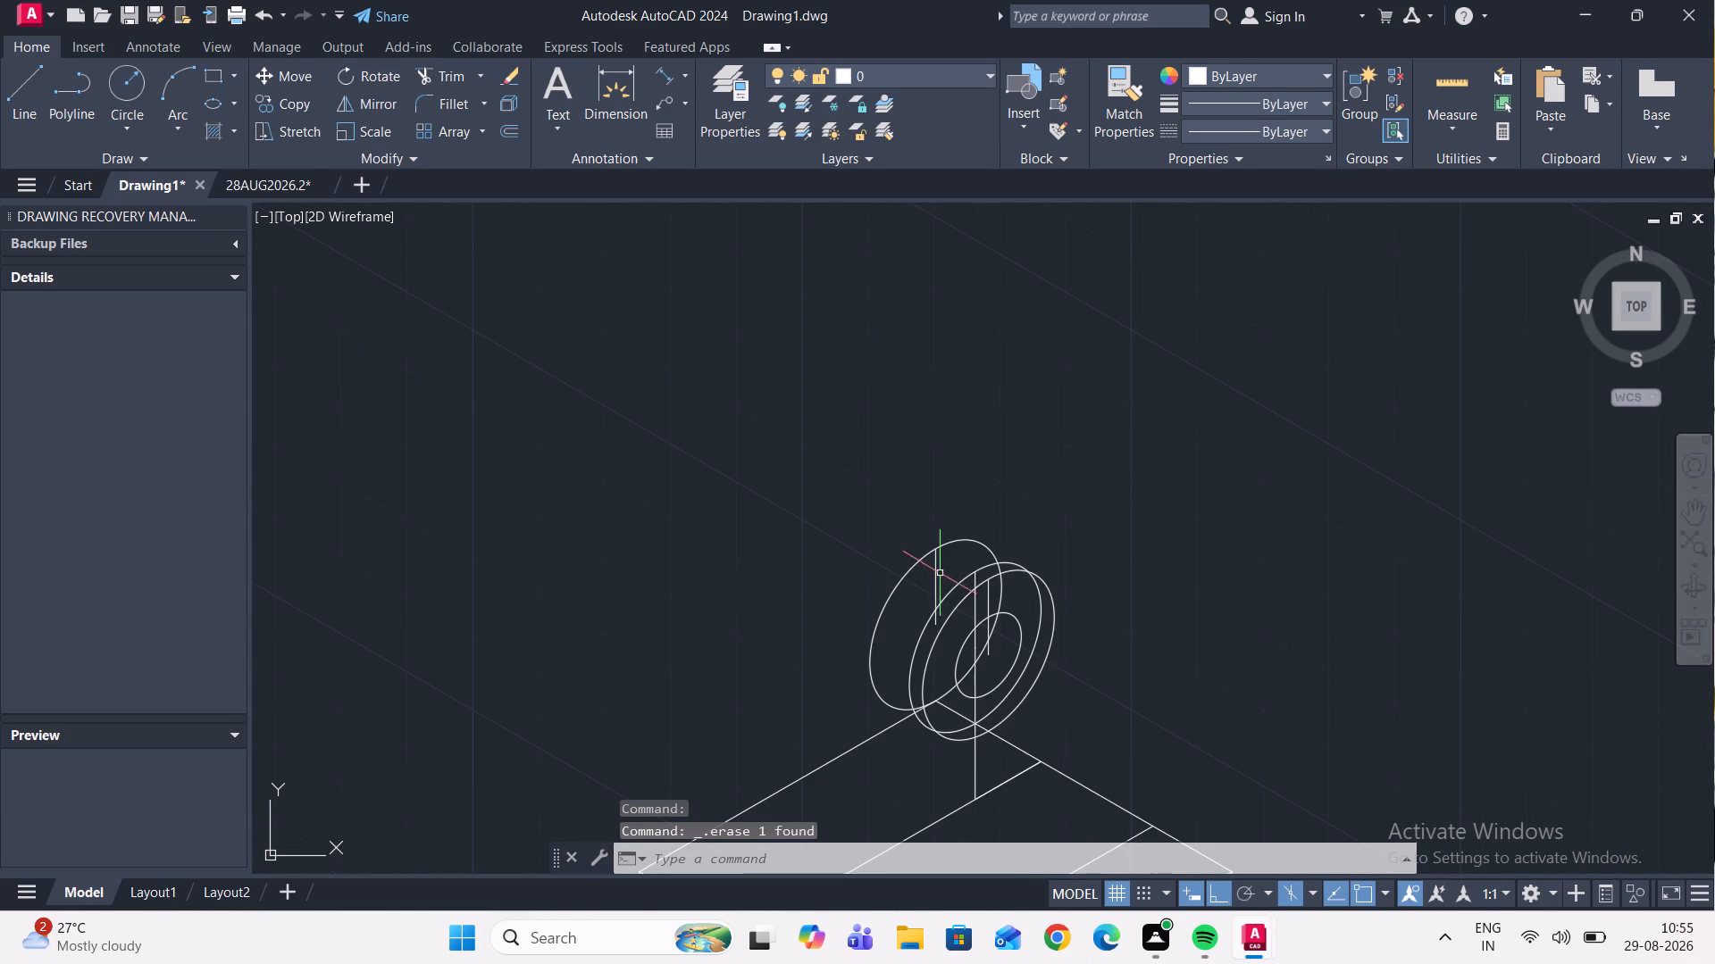
Copy the backmost outer isocircle and its 50 mm vertical line 10 mm toward the front along 330°, from the vertical line's lower end.
{"action": "scroll", "coordinate": [943, 587], "scroll_direction": "up", "scroll_amount": 1}
{"action": "scroll", "coordinate": [943, 587], "scroll_direction": "down", "scroll_amount": 1}
{"action": "scroll", "coordinate": [958, 611], "scroll_direction": "up", "scroll_amount": 1}
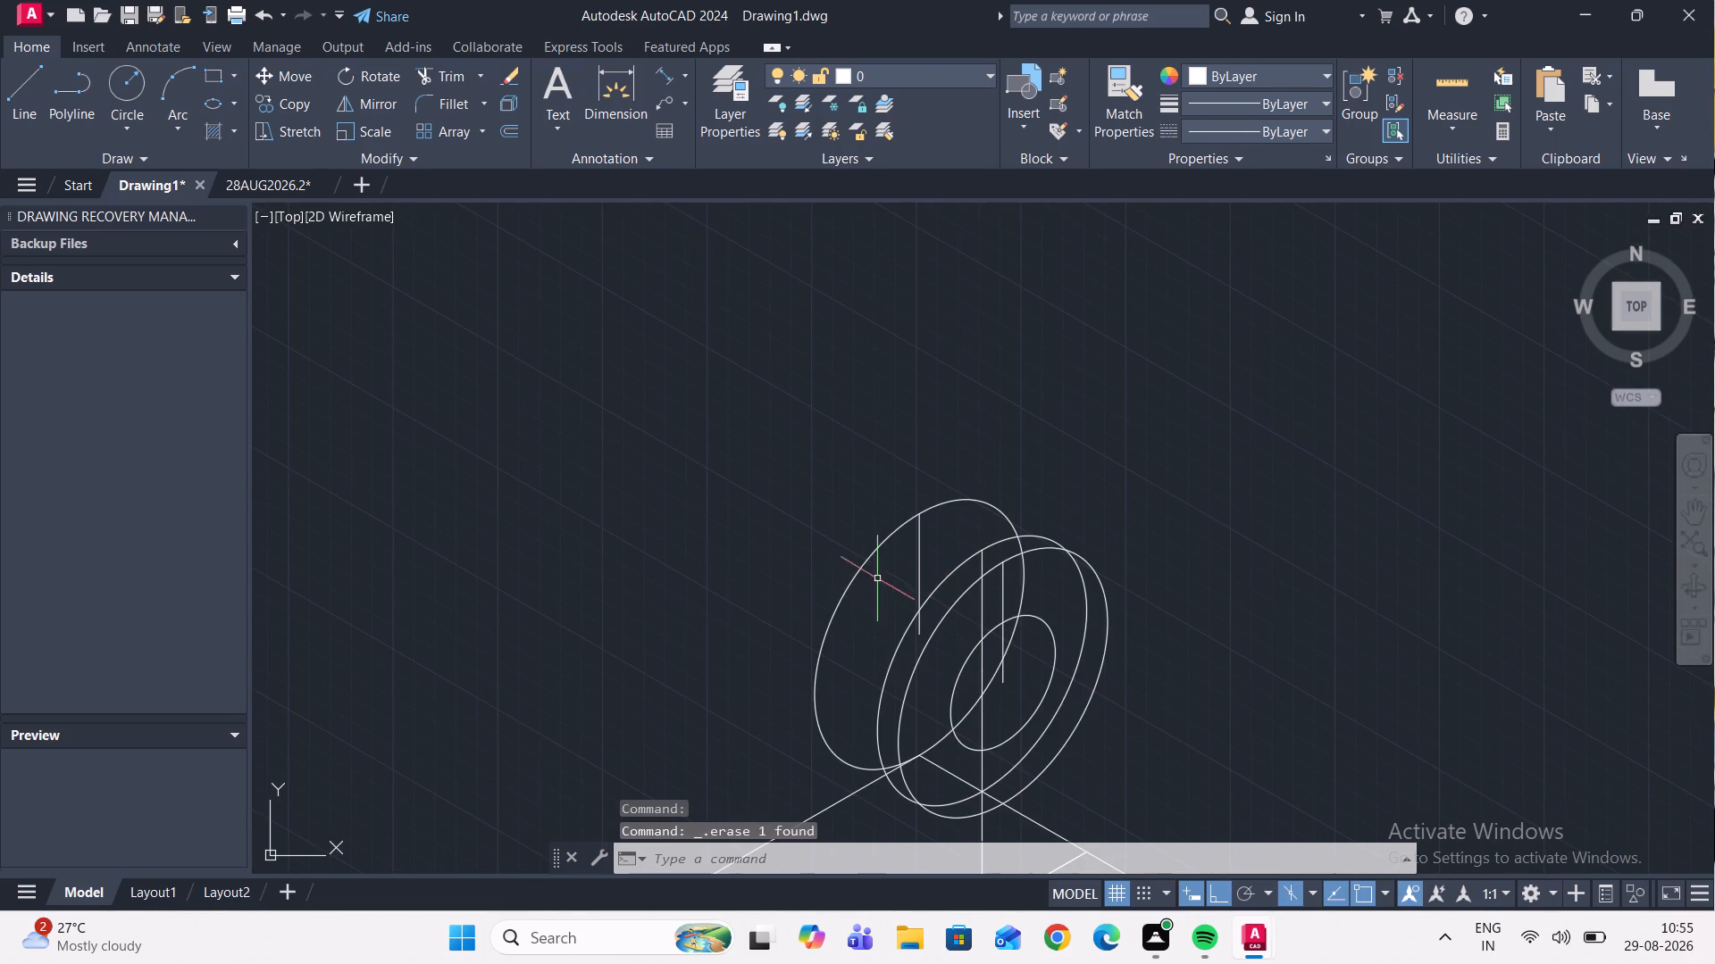
{"action": "left_click", "coordinate": [853, 578]}
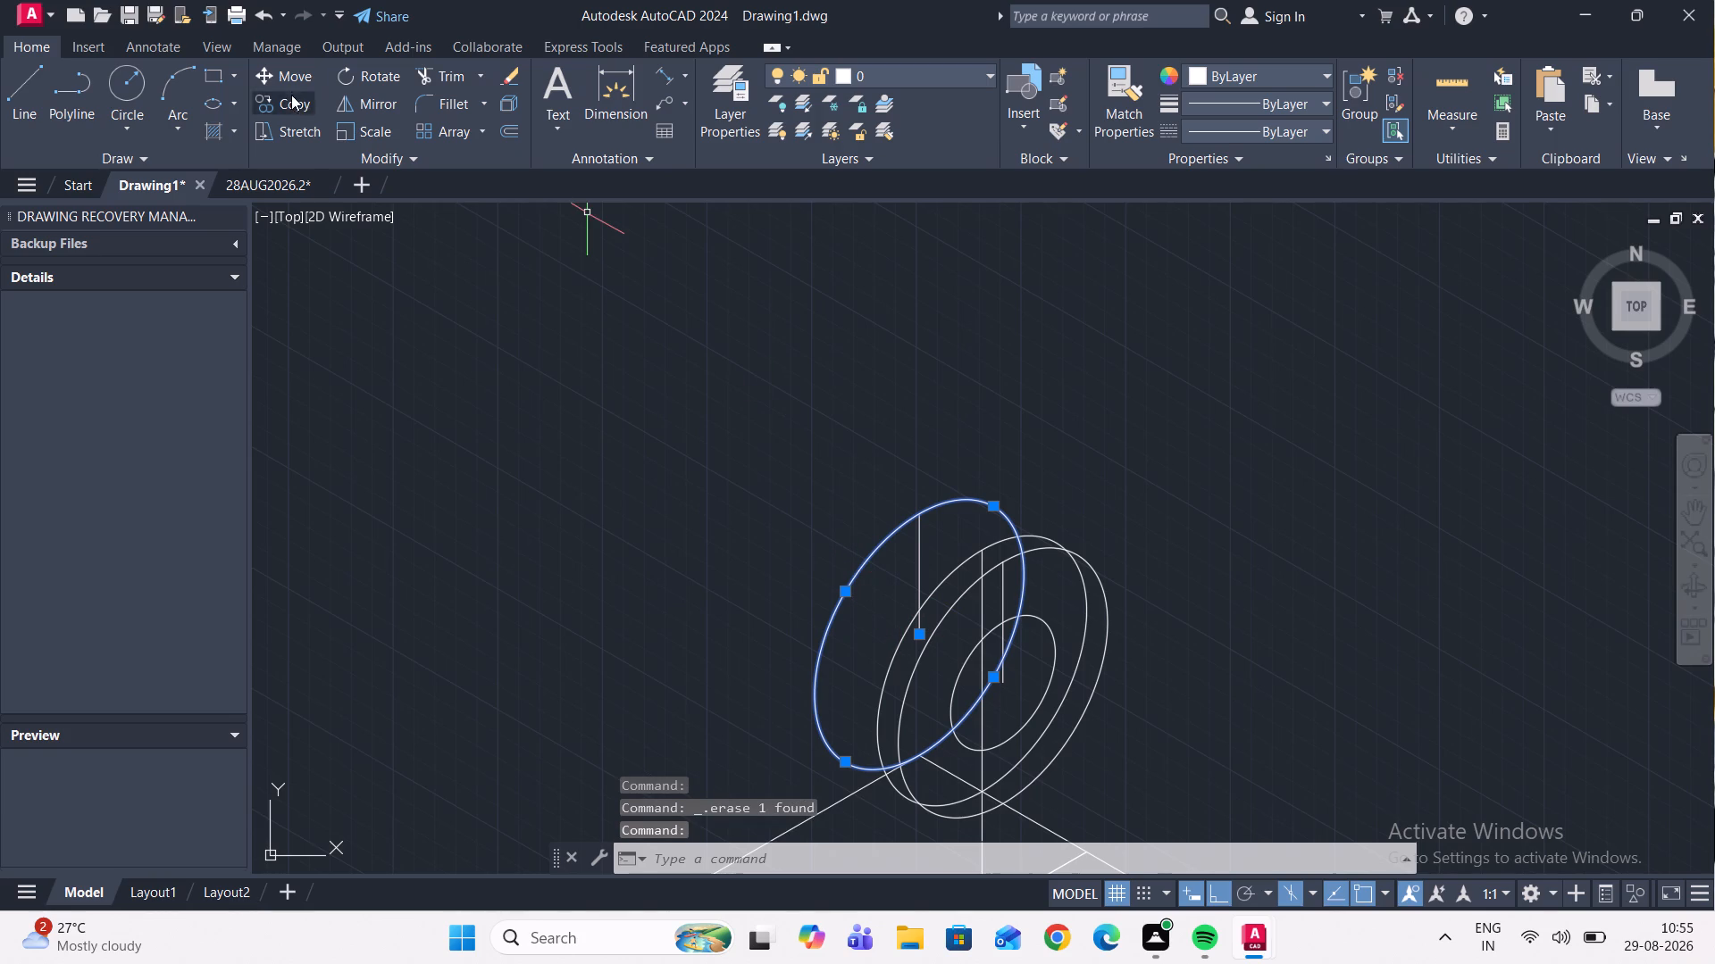
{"action": "left_click", "coordinate": [291, 105]}
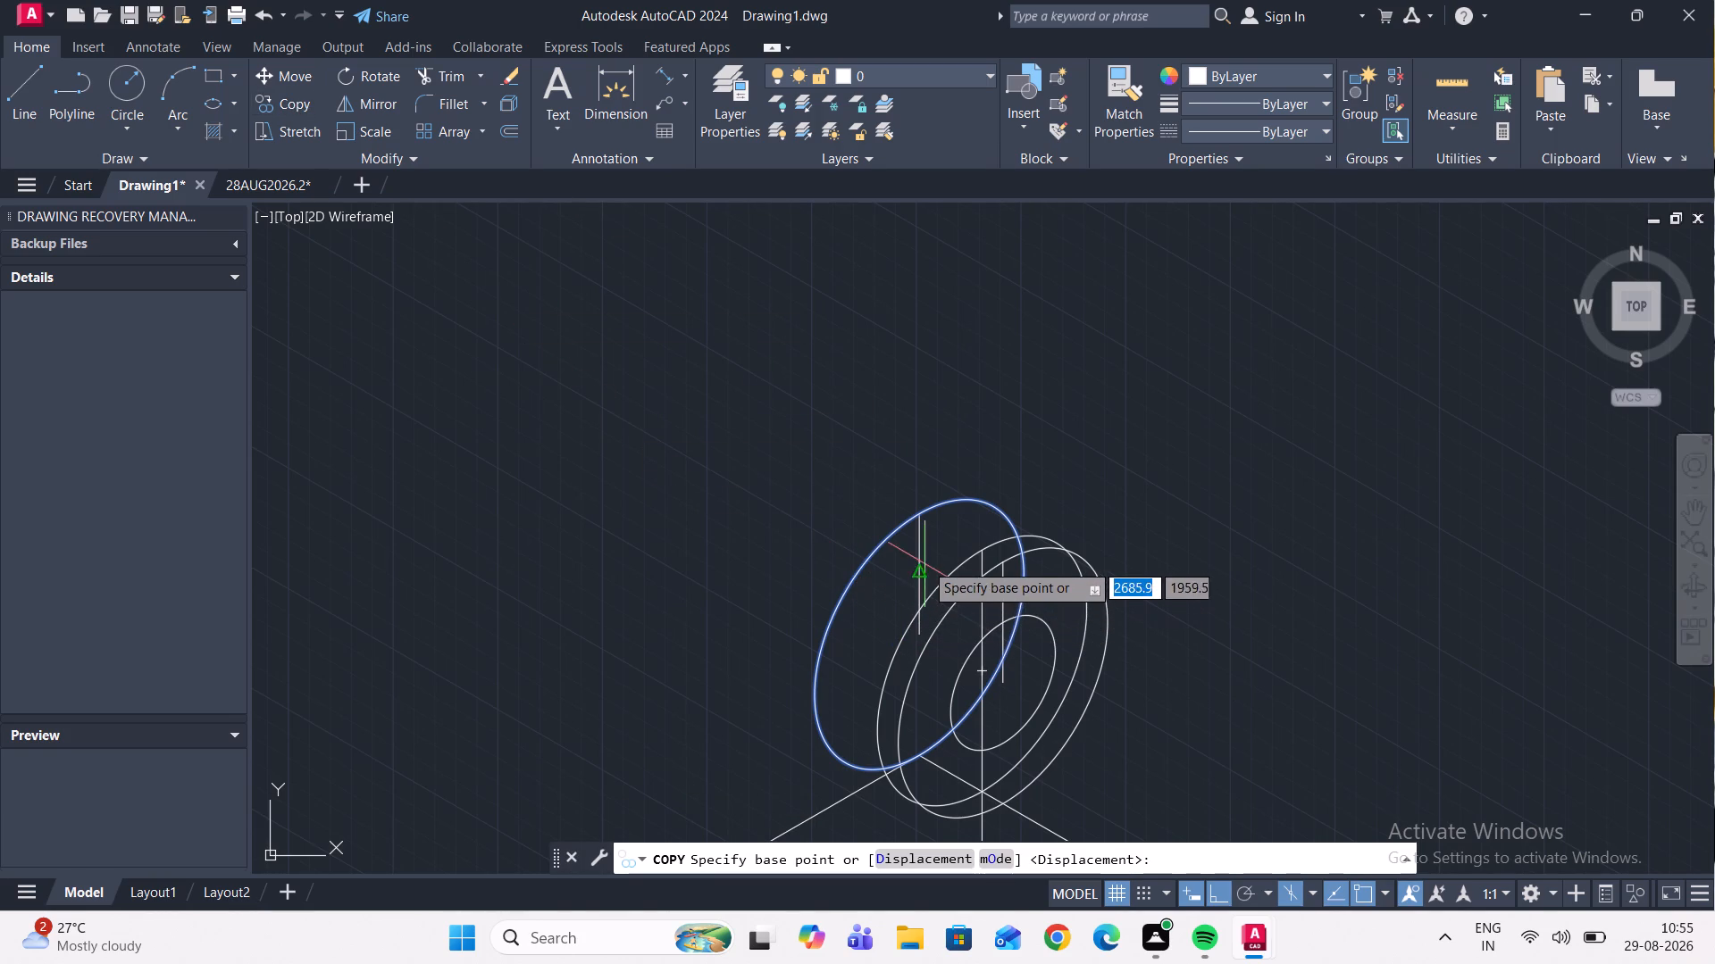
{"action": "key", "text": "Escape"}
{"action": "left_click", "coordinate": [920, 556]}
{"action": "left_click", "coordinate": [878, 548]}
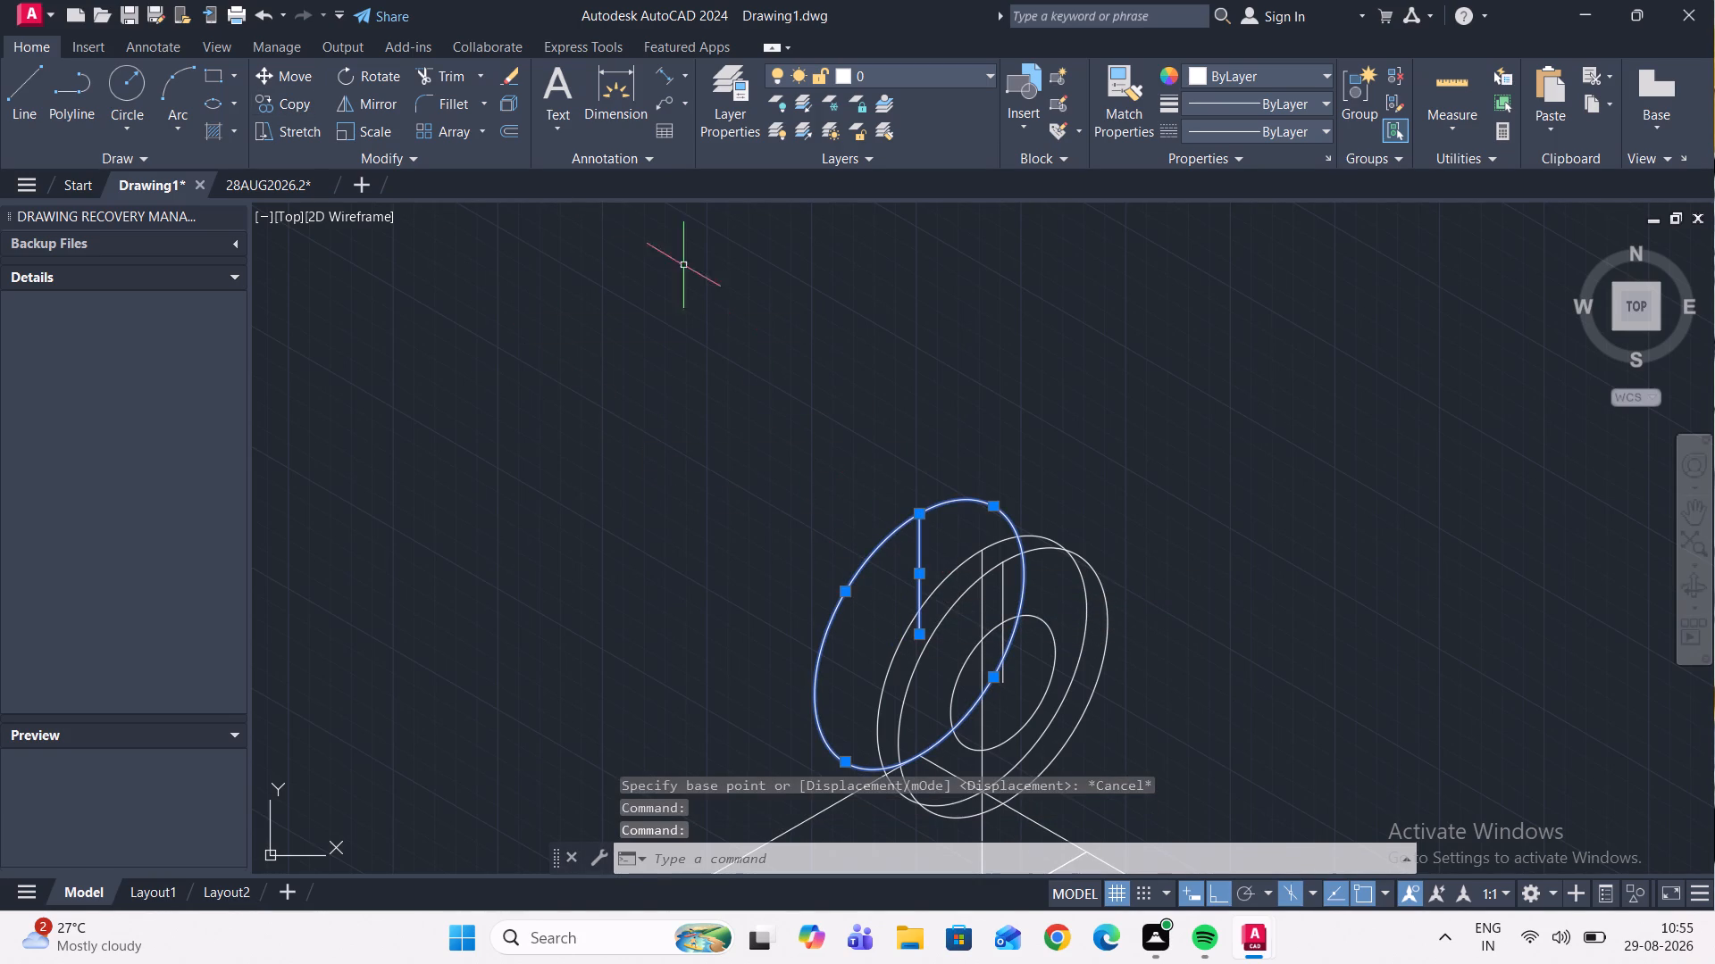
{"action": "left_click", "coordinate": [295, 96]}
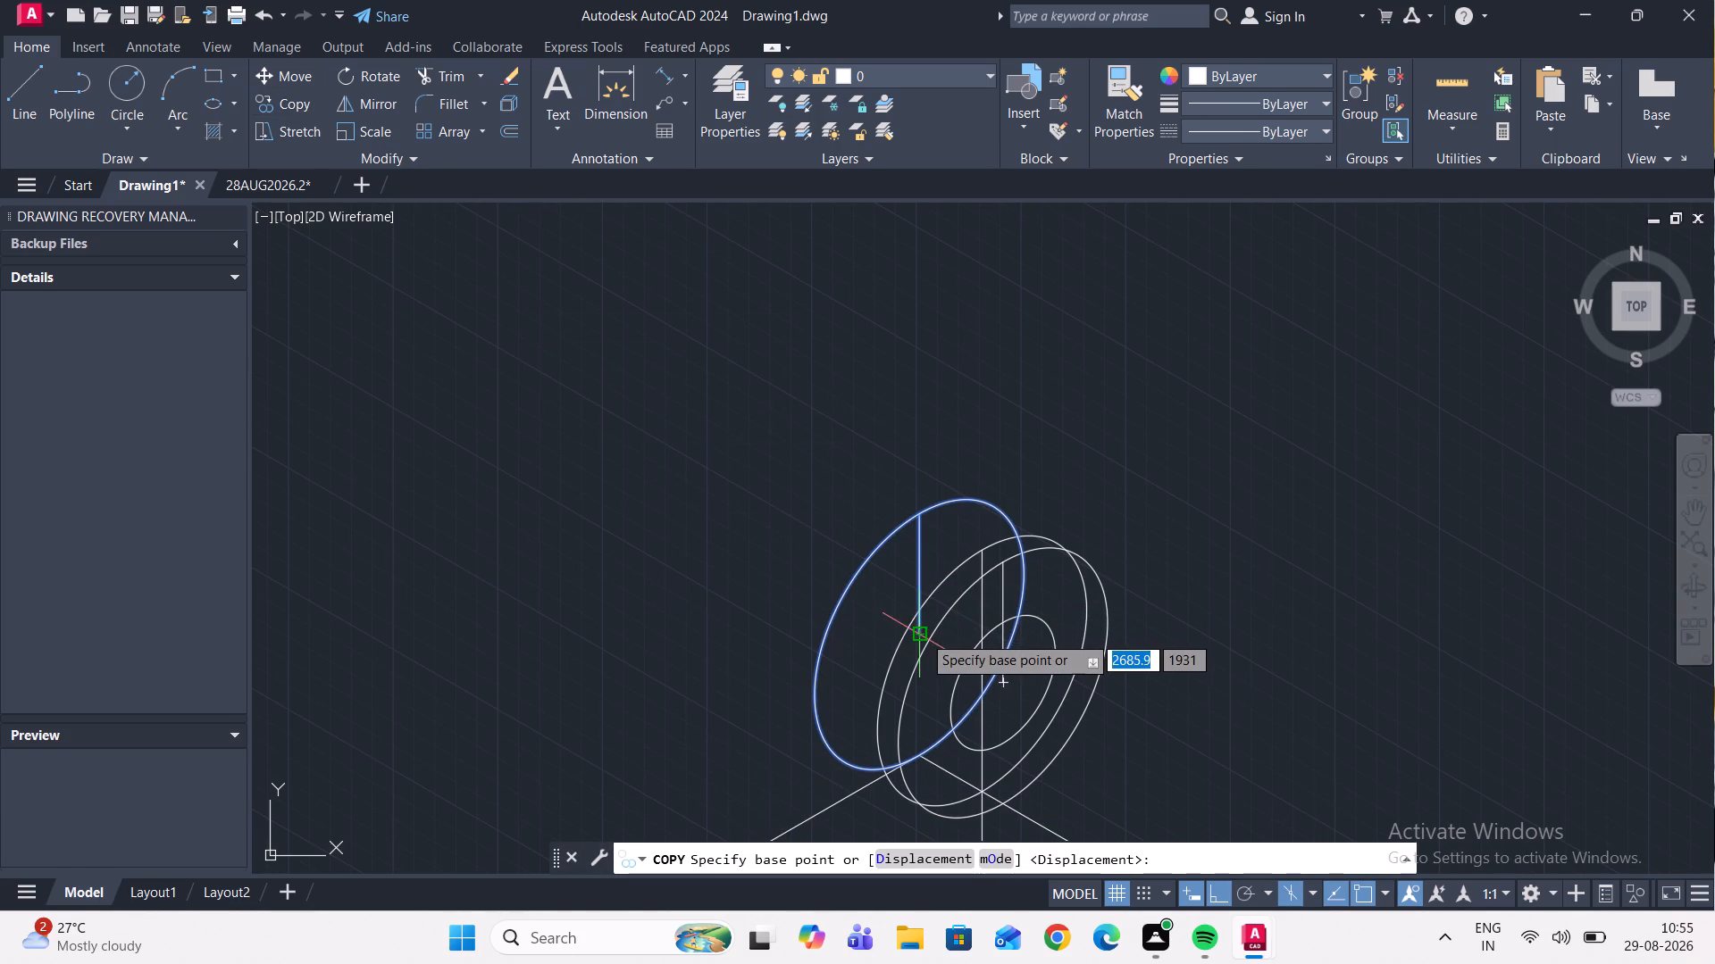
{"action": "scroll", "coordinate": [918, 621], "scroll_direction": "up", "scroll_amount": 2}
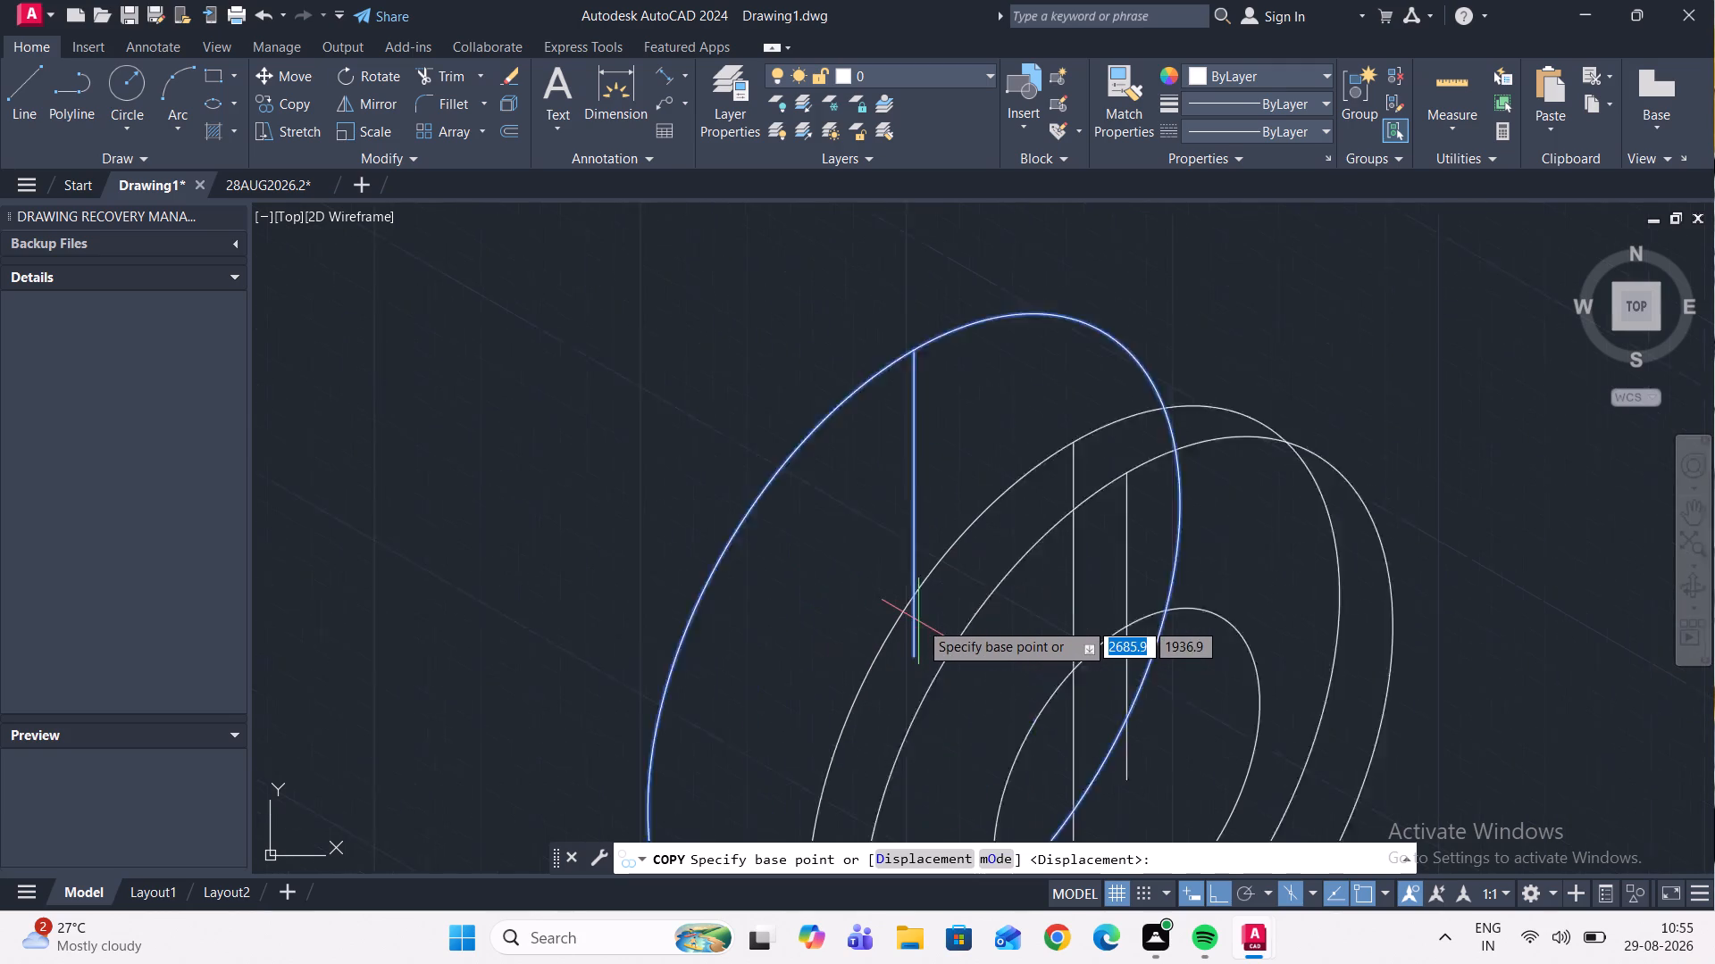
{"action": "scroll", "coordinate": [920, 620], "scroll_direction": "up", "scroll_amount": 1}
{"action": "left_click", "coordinate": [908, 678]}
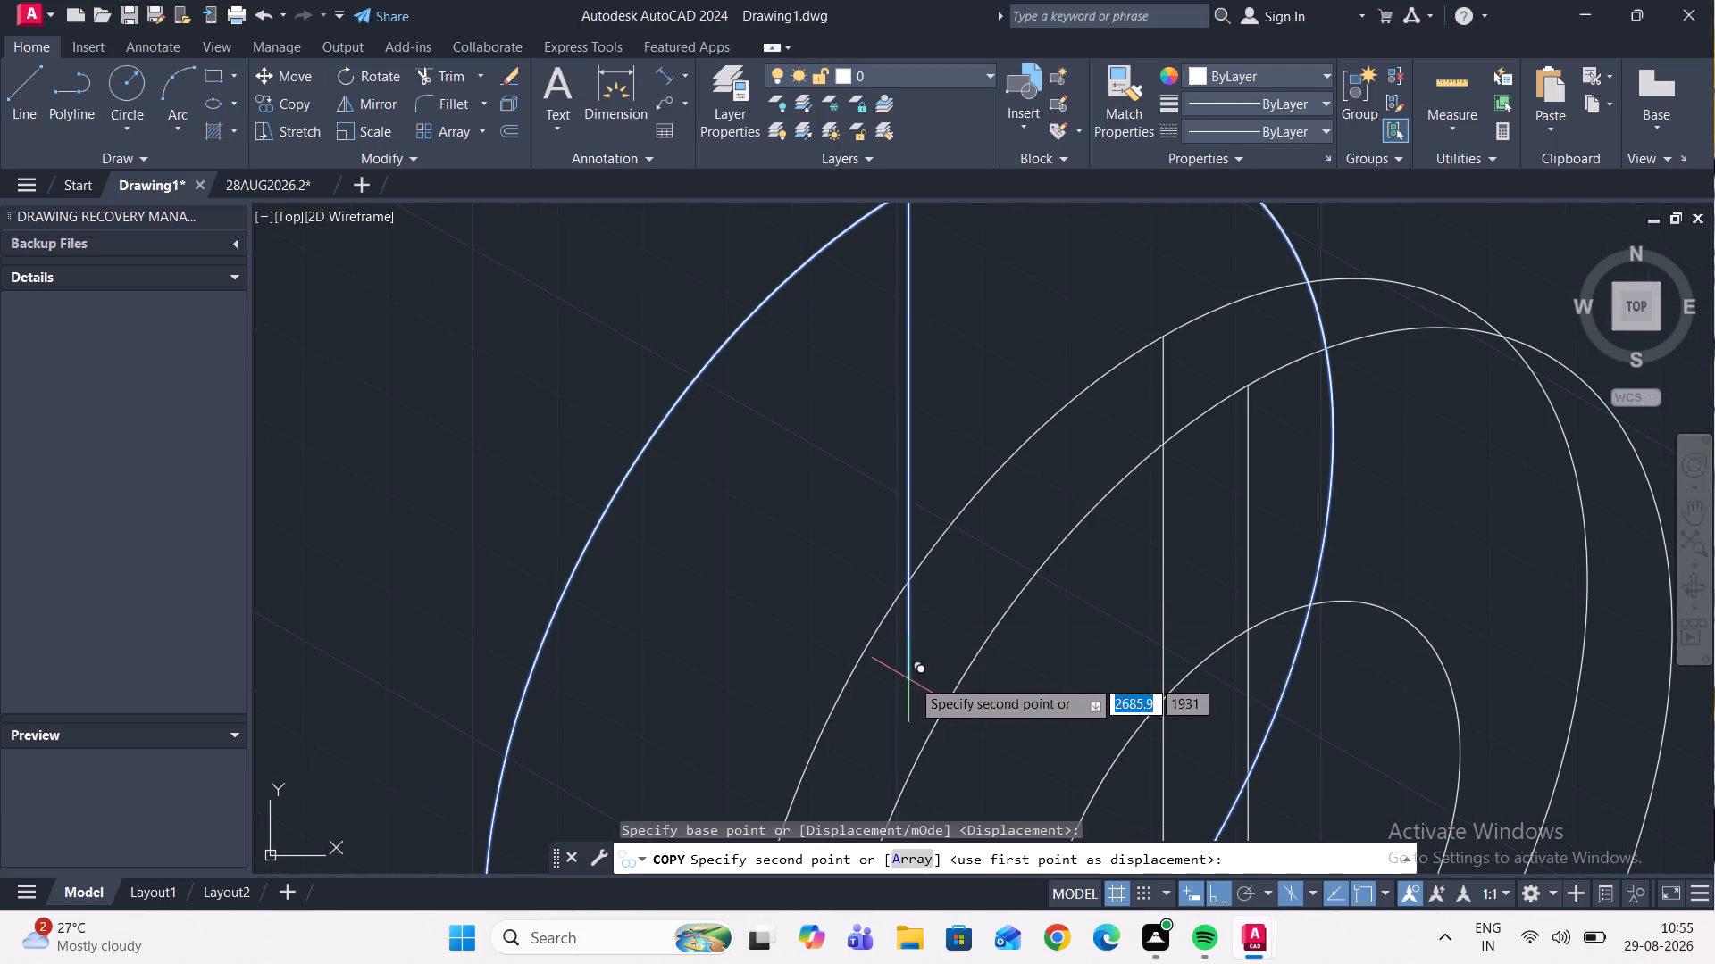
{"action": "type", "text": "10"}
{"action": "key", "text": "Return"}
{"action": "key", "text": "Escape"}
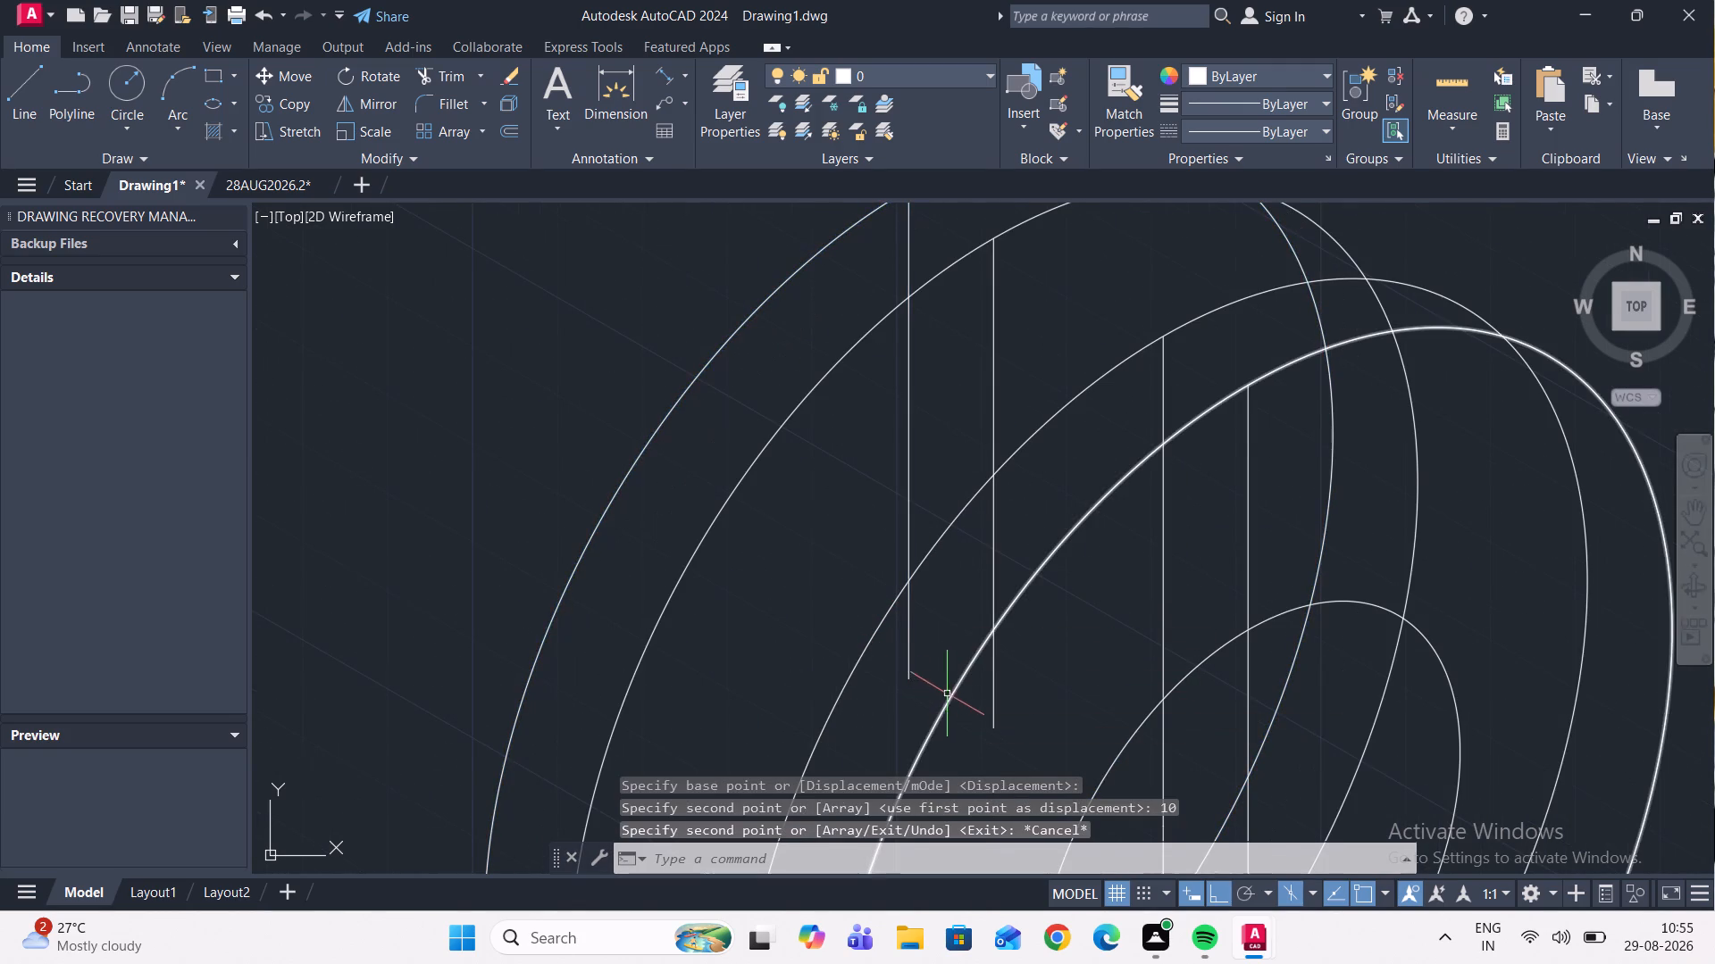
{"action": "scroll", "coordinate": [941, 630], "scroll_direction": "down", "scroll_amount": 2}
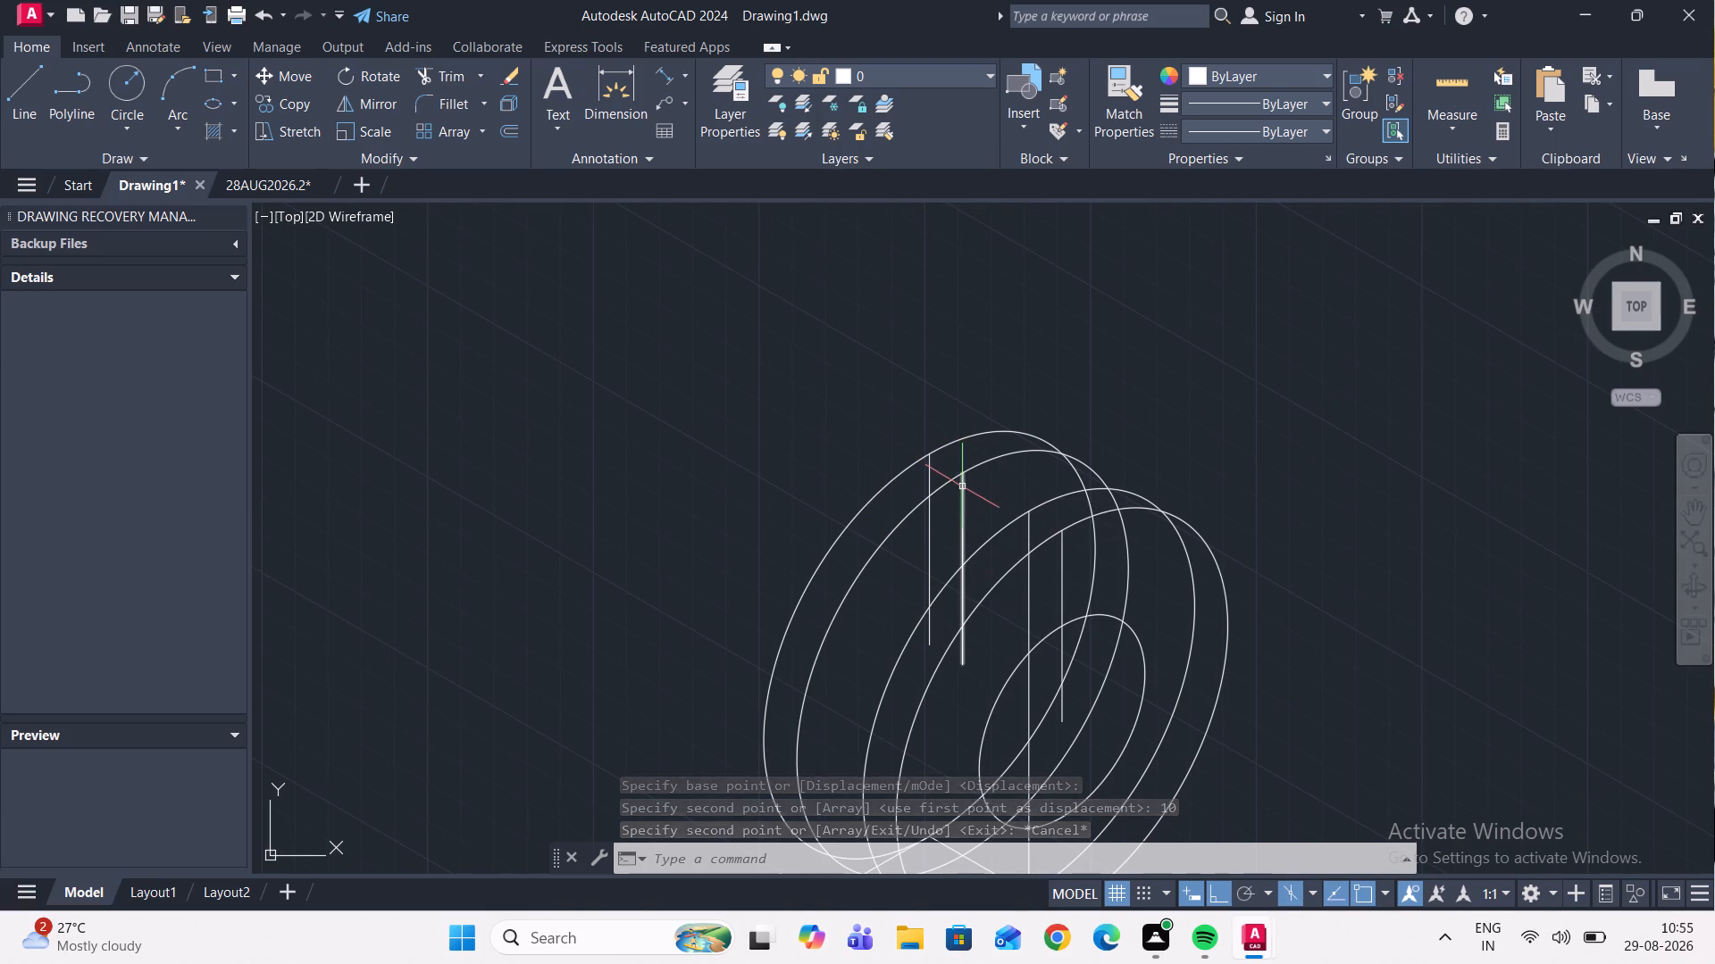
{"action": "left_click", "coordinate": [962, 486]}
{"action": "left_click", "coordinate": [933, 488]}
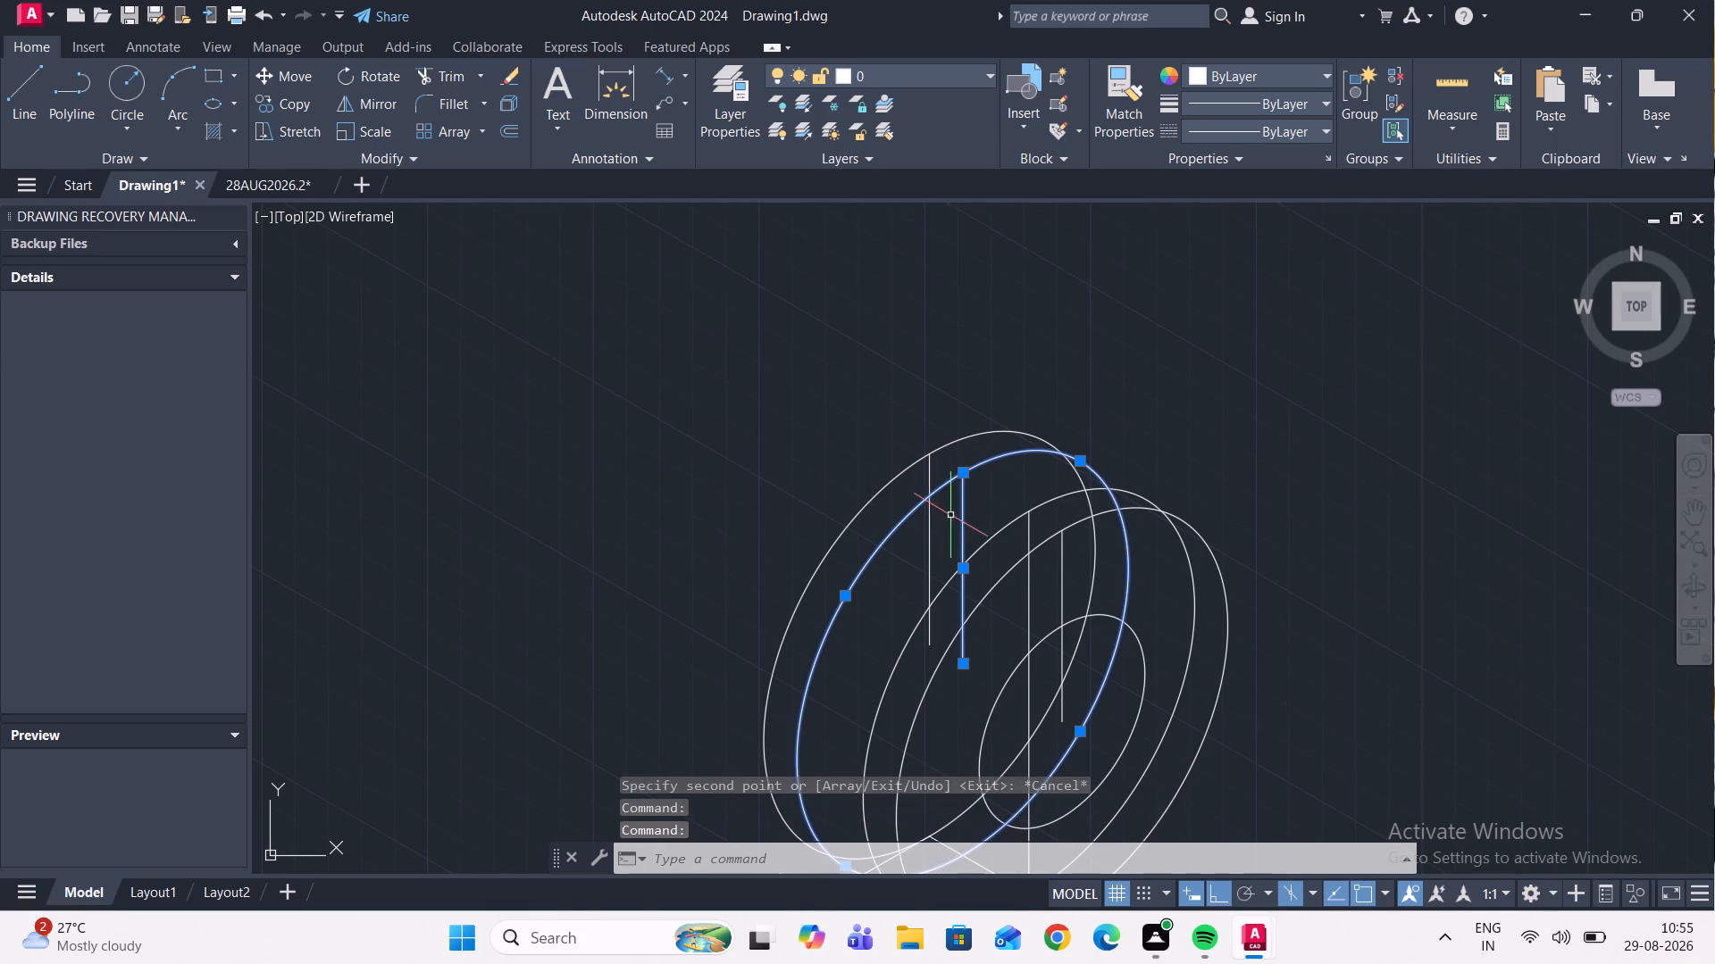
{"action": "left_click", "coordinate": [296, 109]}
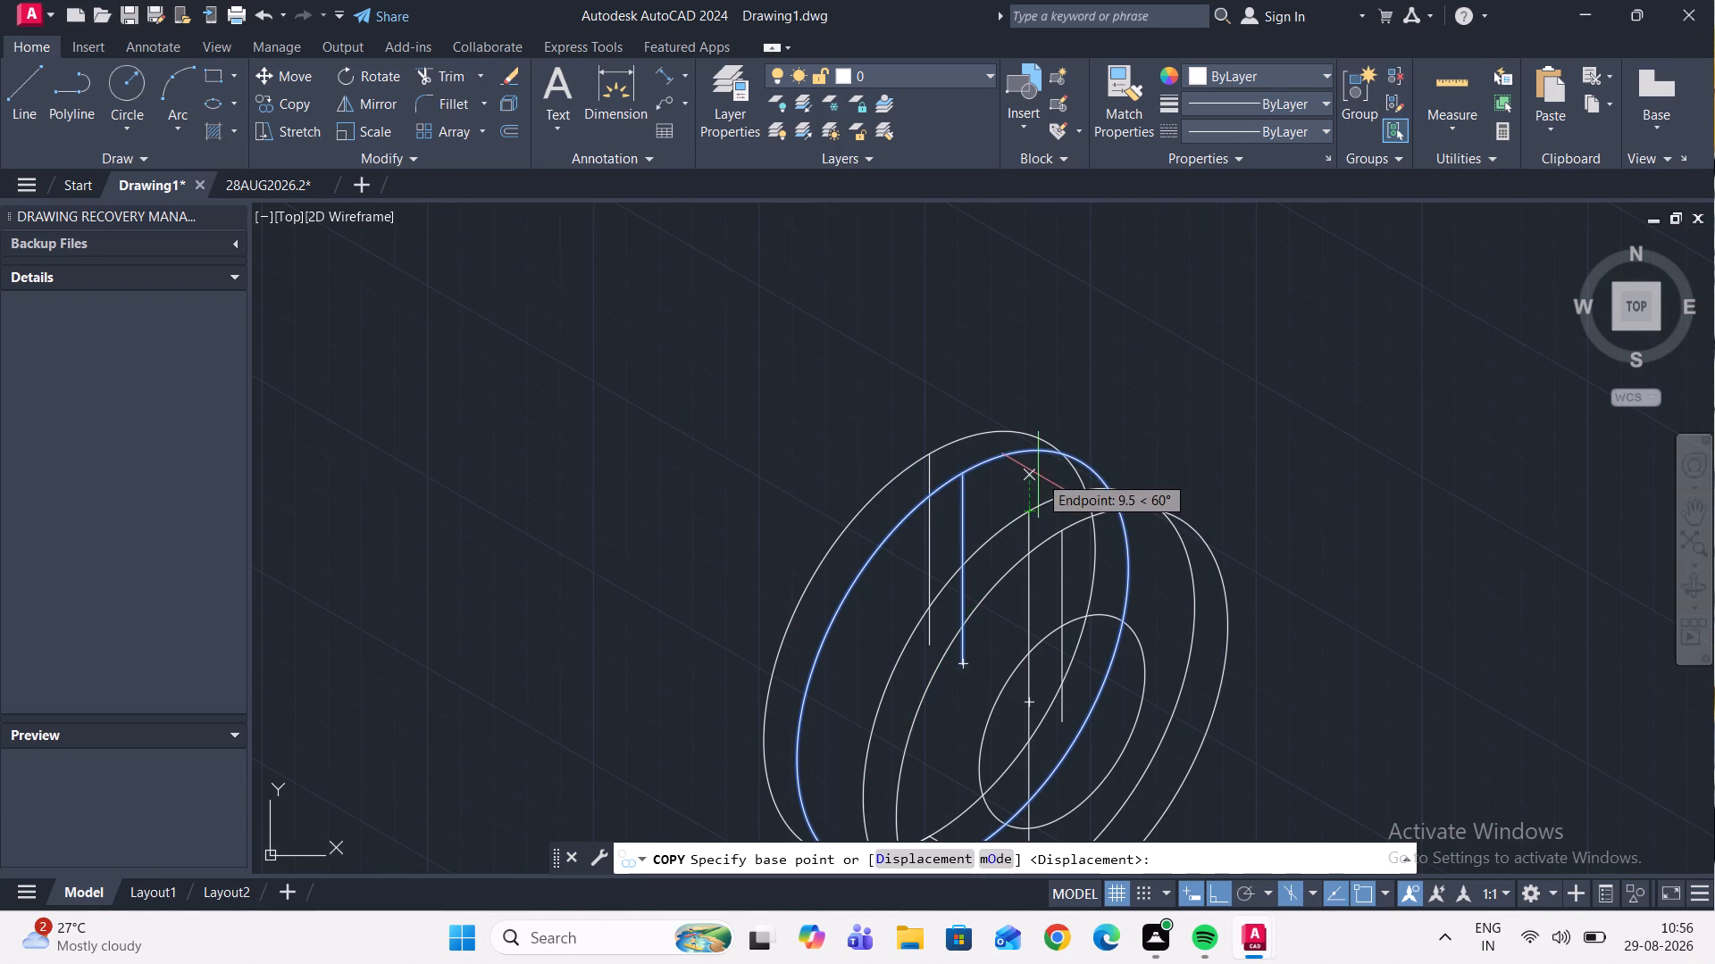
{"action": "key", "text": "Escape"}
Draw a line from the top of the newly copied 50 mm vertical line to the foot of the backmost short vertical on the base's front-left top edge.
{"action": "scroll", "coordinate": [1033, 473], "scroll_direction": "down", "scroll_amount": 1}
{"action": "scroll", "coordinate": [1136, 492], "scroll_direction": "down", "scroll_amount": 1}
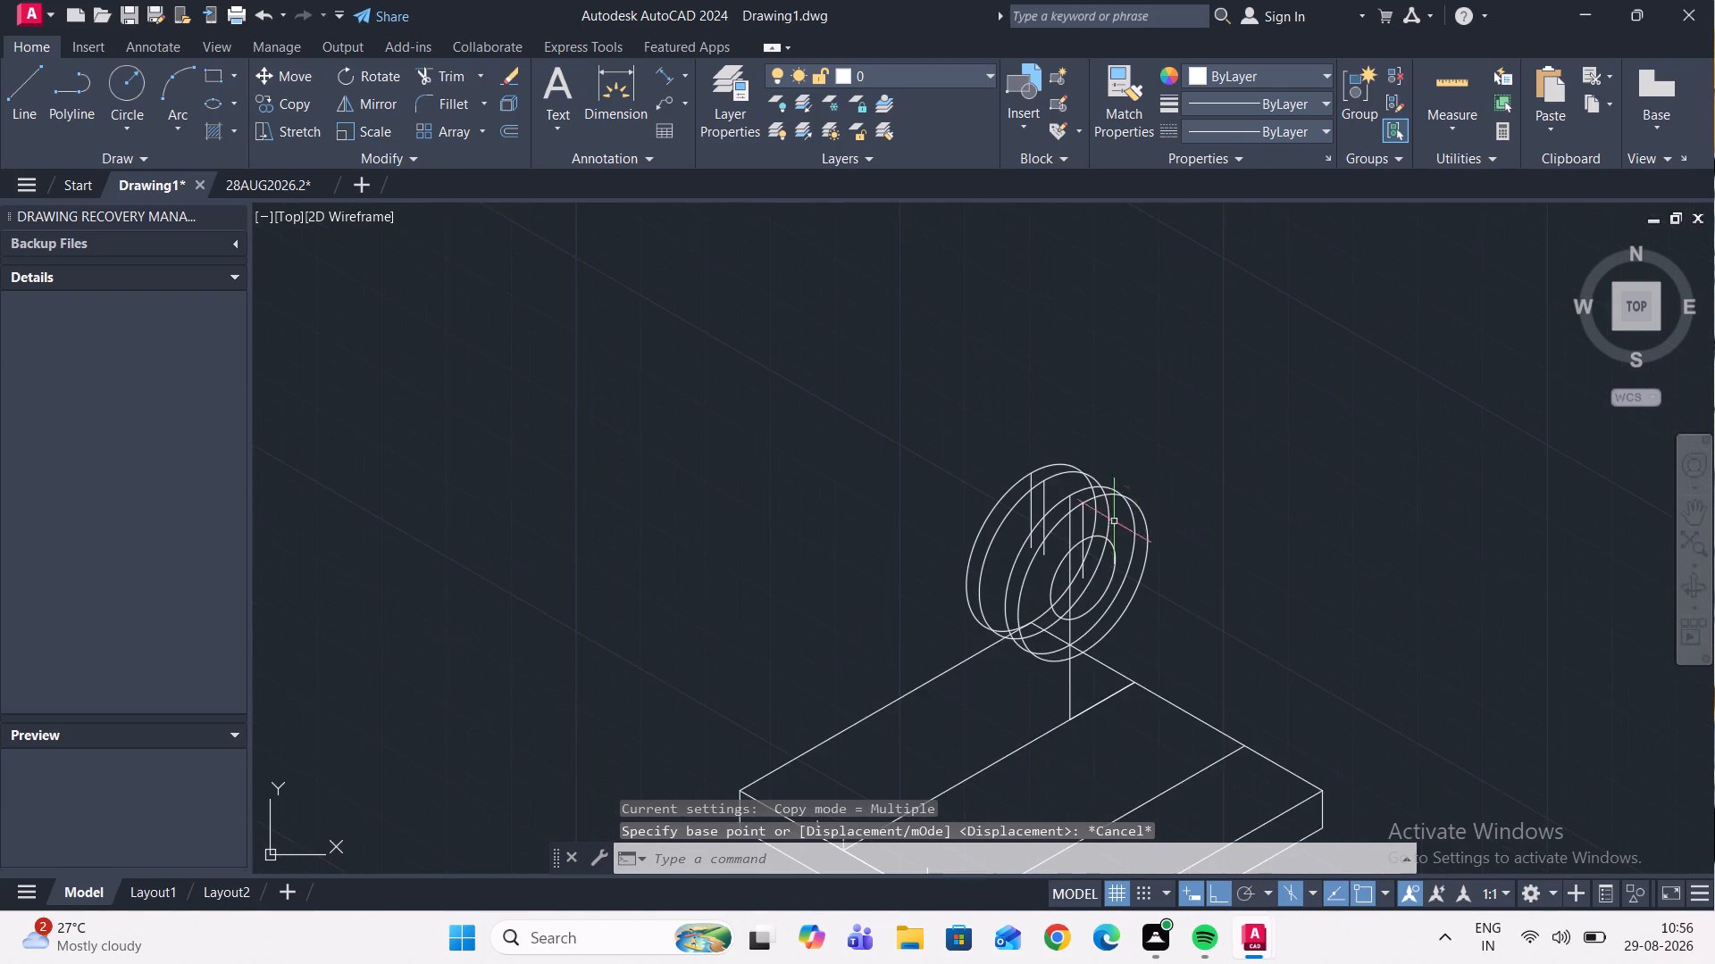
{"action": "scroll", "coordinate": [1081, 571], "scroll_direction": "up", "scroll_amount": 1}
{"action": "scroll", "coordinate": [1137, 344], "scroll_direction": "down", "scroll_amount": 1}
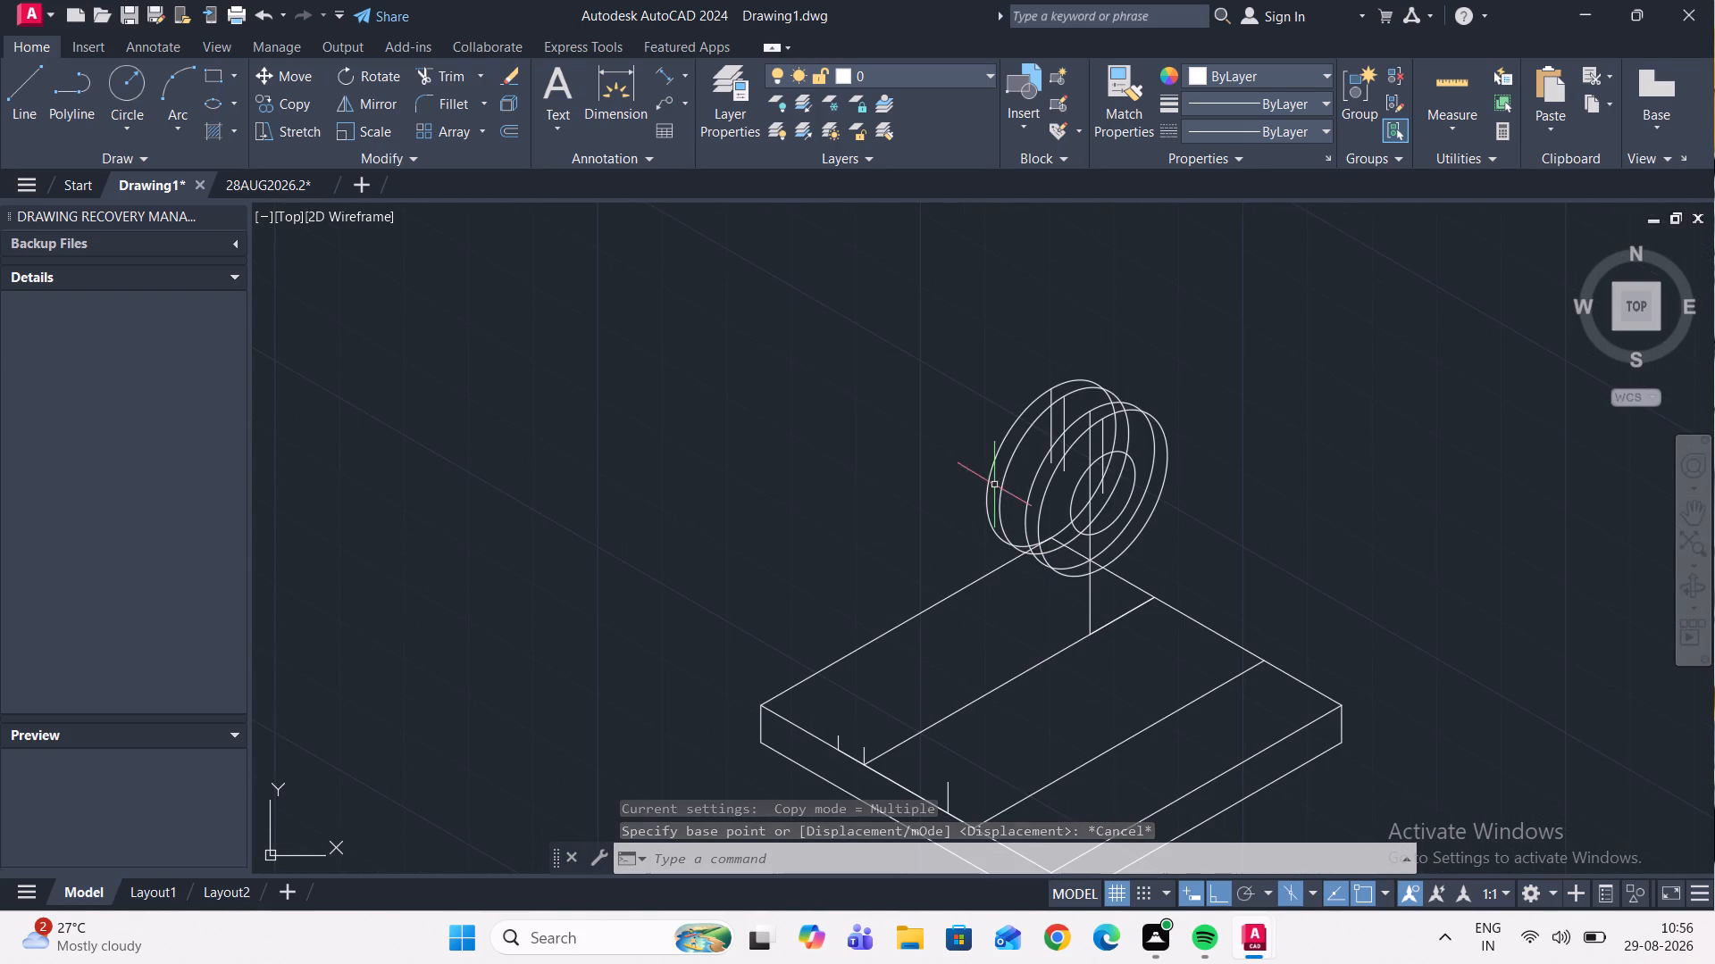
{"action": "left_click", "coordinate": [23, 74]}
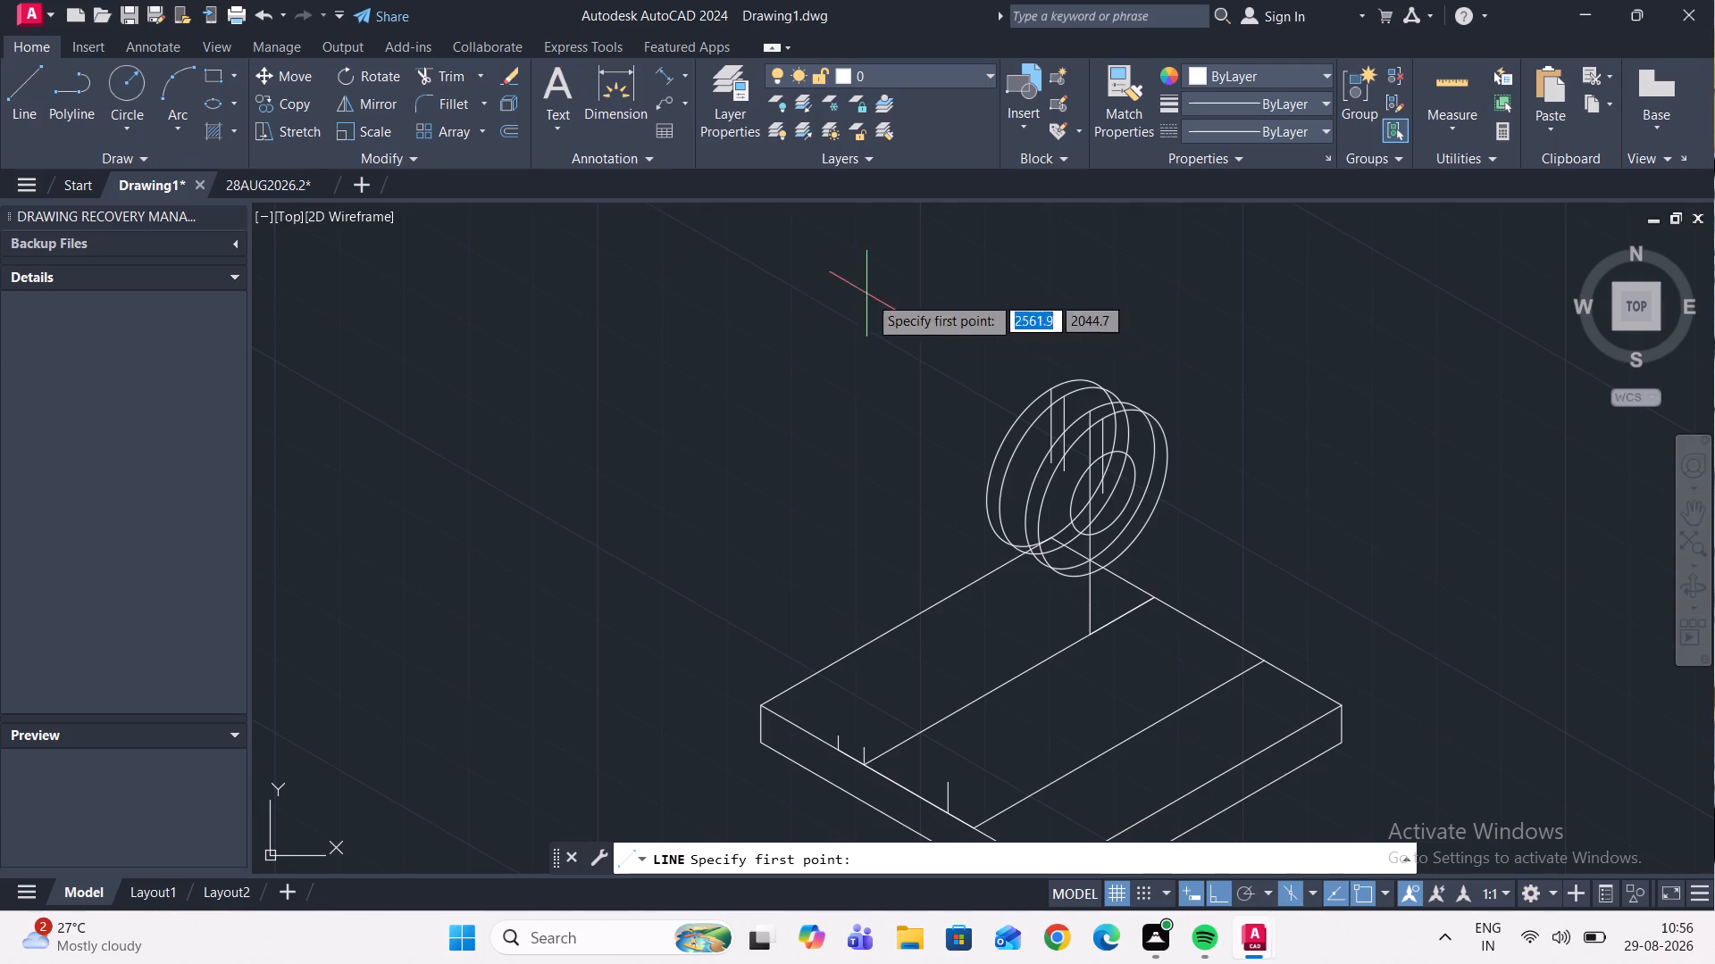
{"action": "scroll", "coordinate": [961, 372], "scroll_direction": "up", "scroll_amount": 1}
{"action": "left_click", "coordinate": [1117, 411]}
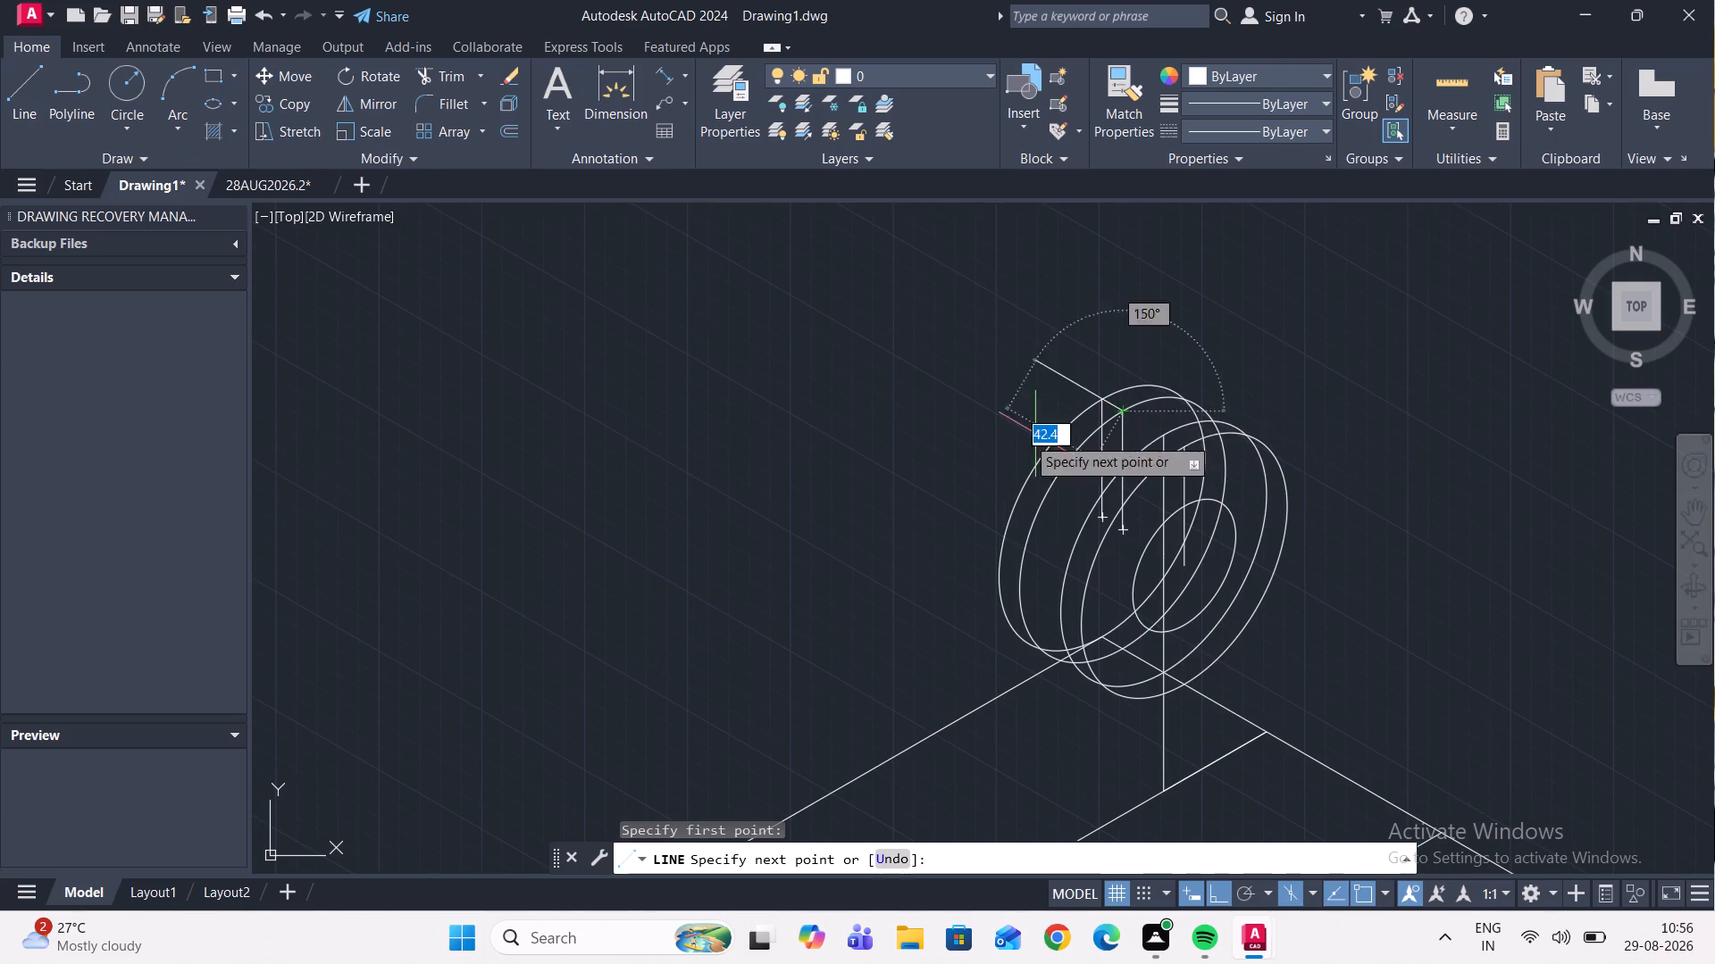
{"action": "scroll", "coordinate": [1071, 440], "scroll_direction": "down", "scroll_amount": 2}
{"action": "scroll", "coordinate": [953, 607], "scroll_direction": "up", "scroll_amount": 2}
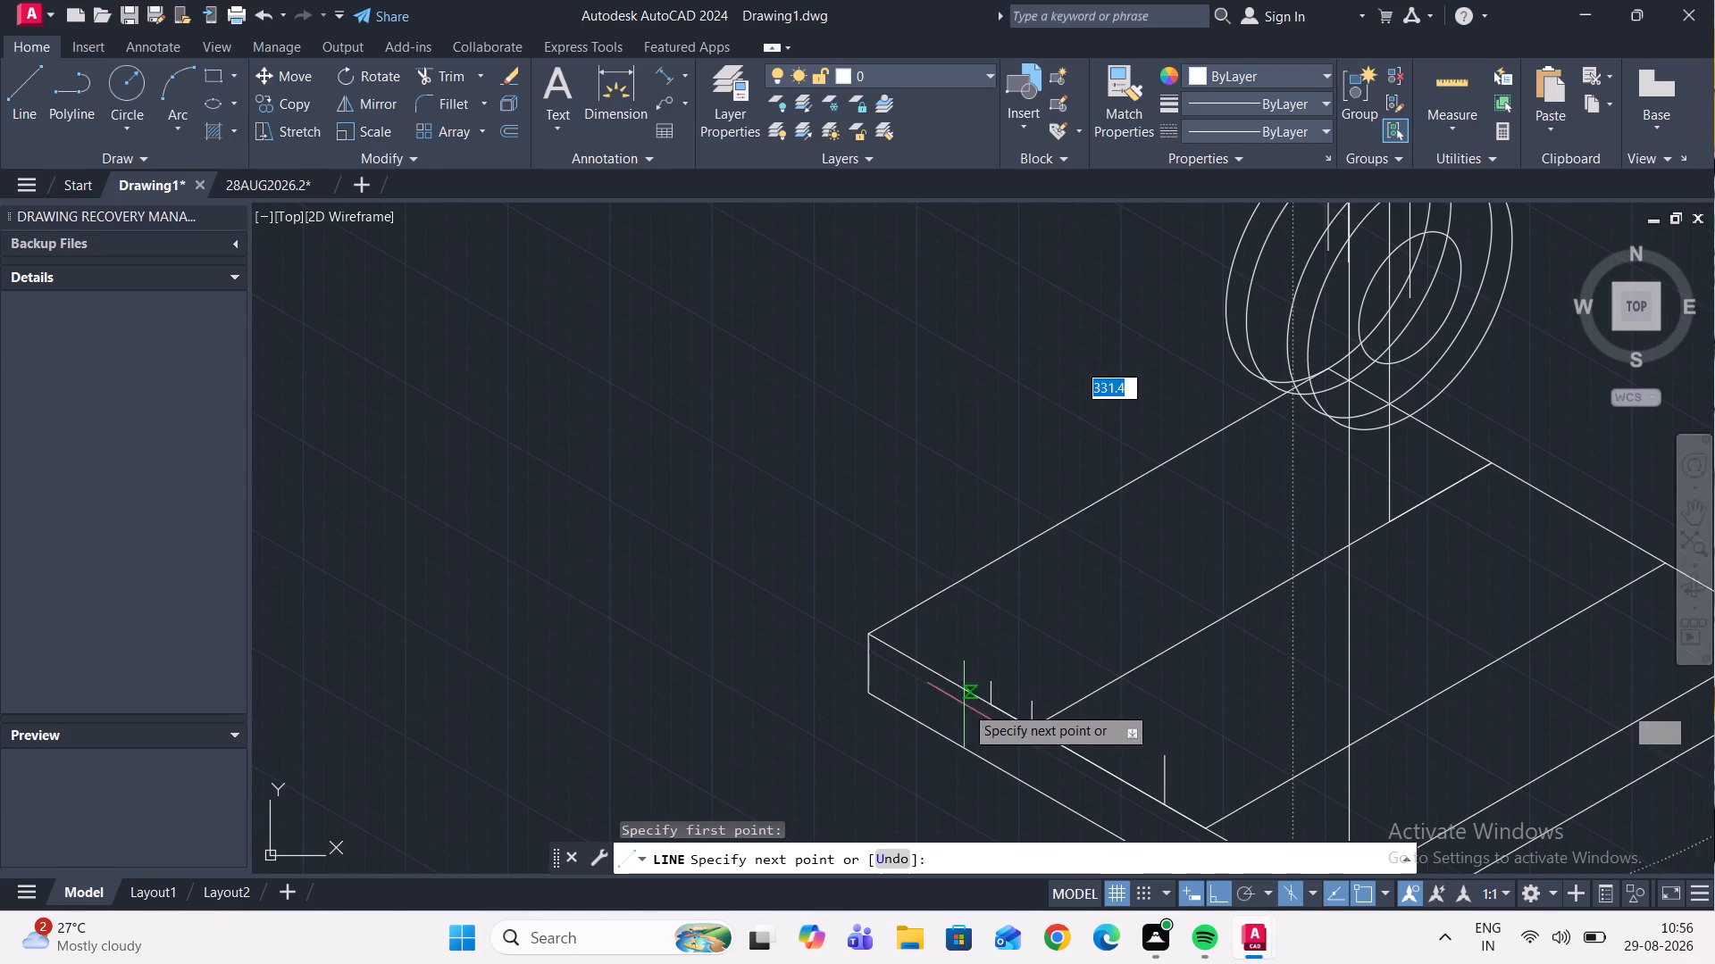
{"action": "scroll", "coordinate": [975, 699], "scroll_direction": "up", "scroll_amount": 3}
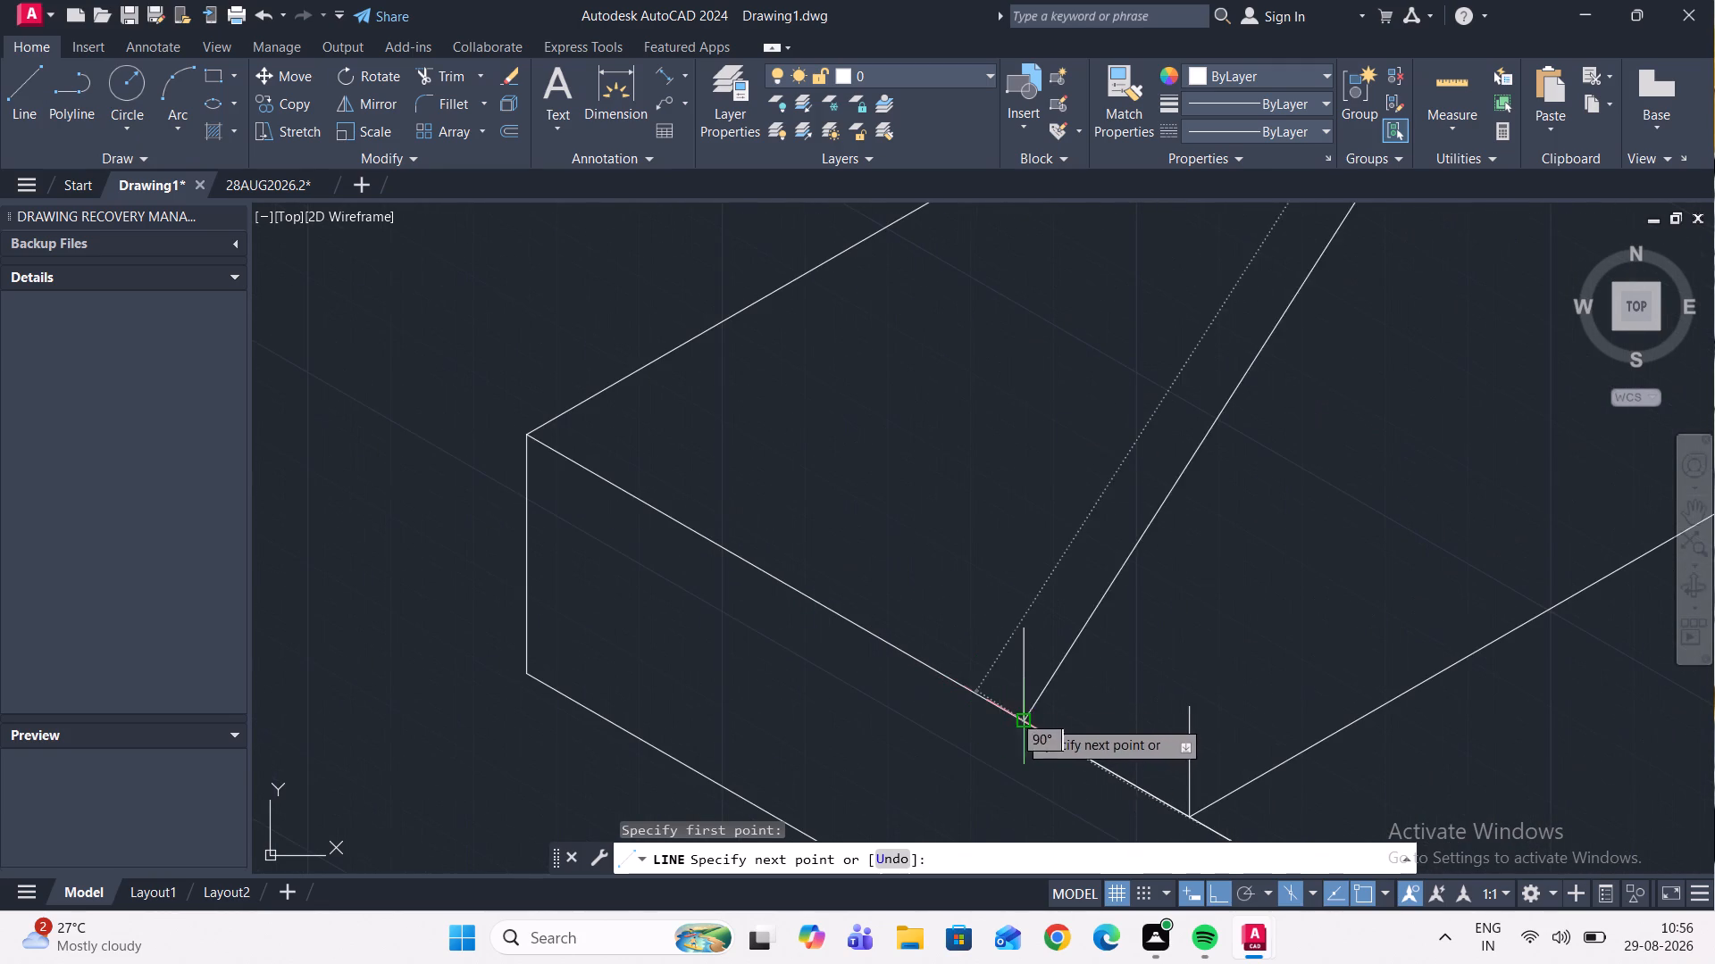
{"action": "left_click", "coordinate": [1029, 724]}
{"action": "key", "text": "Escape"}
Draw a line from the top of the third 50 mm vertical line from the back to the foot of the second short vertical on the base's front-left top edge.
{"action": "scroll", "coordinate": [1056, 596], "scroll_direction": "down", "scroll_amount": 2}
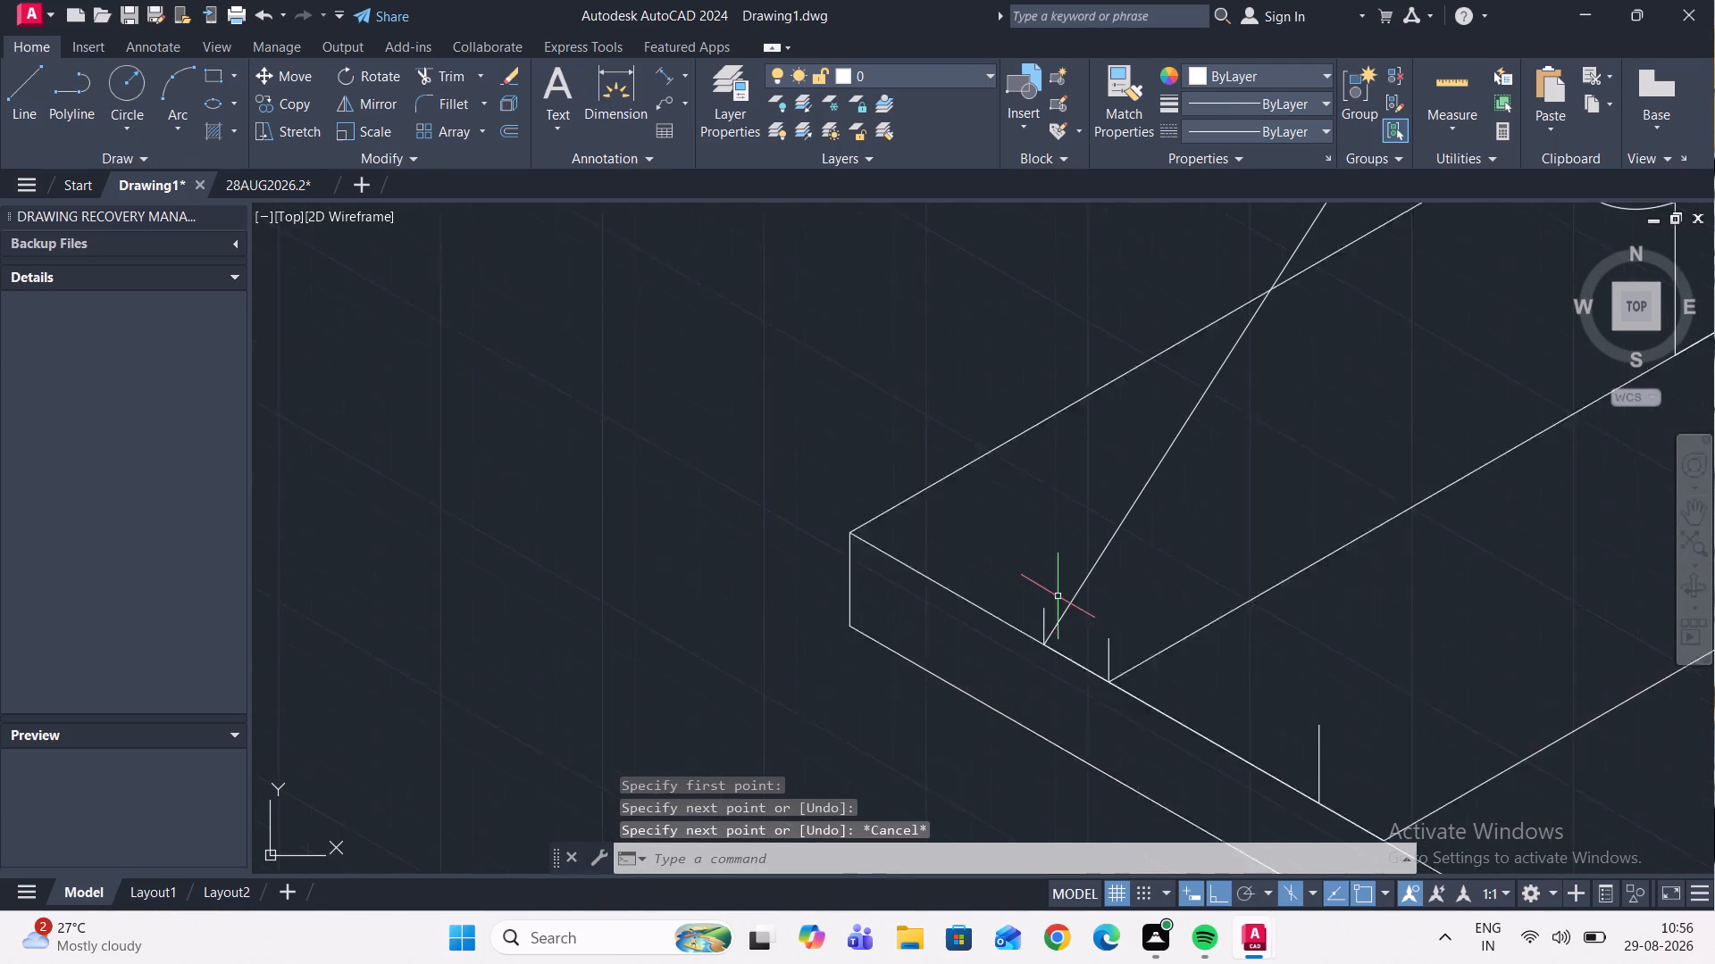
{"action": "scroll", "coordinate": [1058, 595], "scroll_direction": "down", "scroll_amount": 3}
{"action": "left_click", "coordinate": [19, 106]}
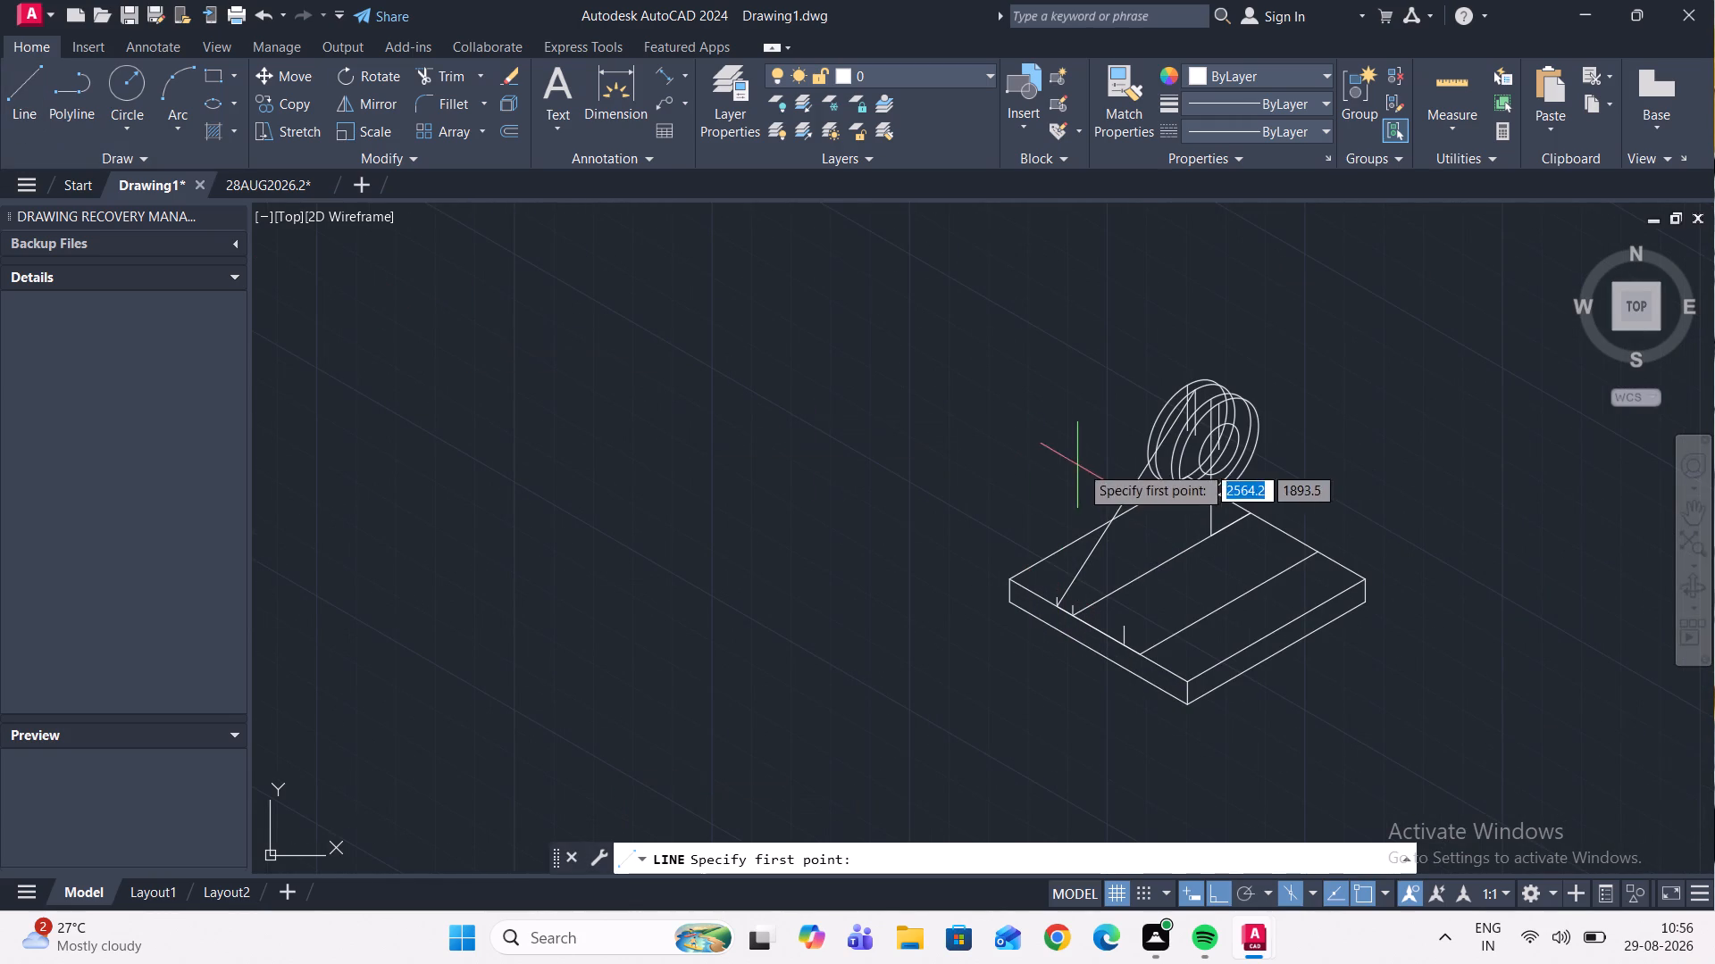
{"action": "scroll", "coordinate": [1200, 413], "scroll_direction": "up", "scroll_amount": 3}
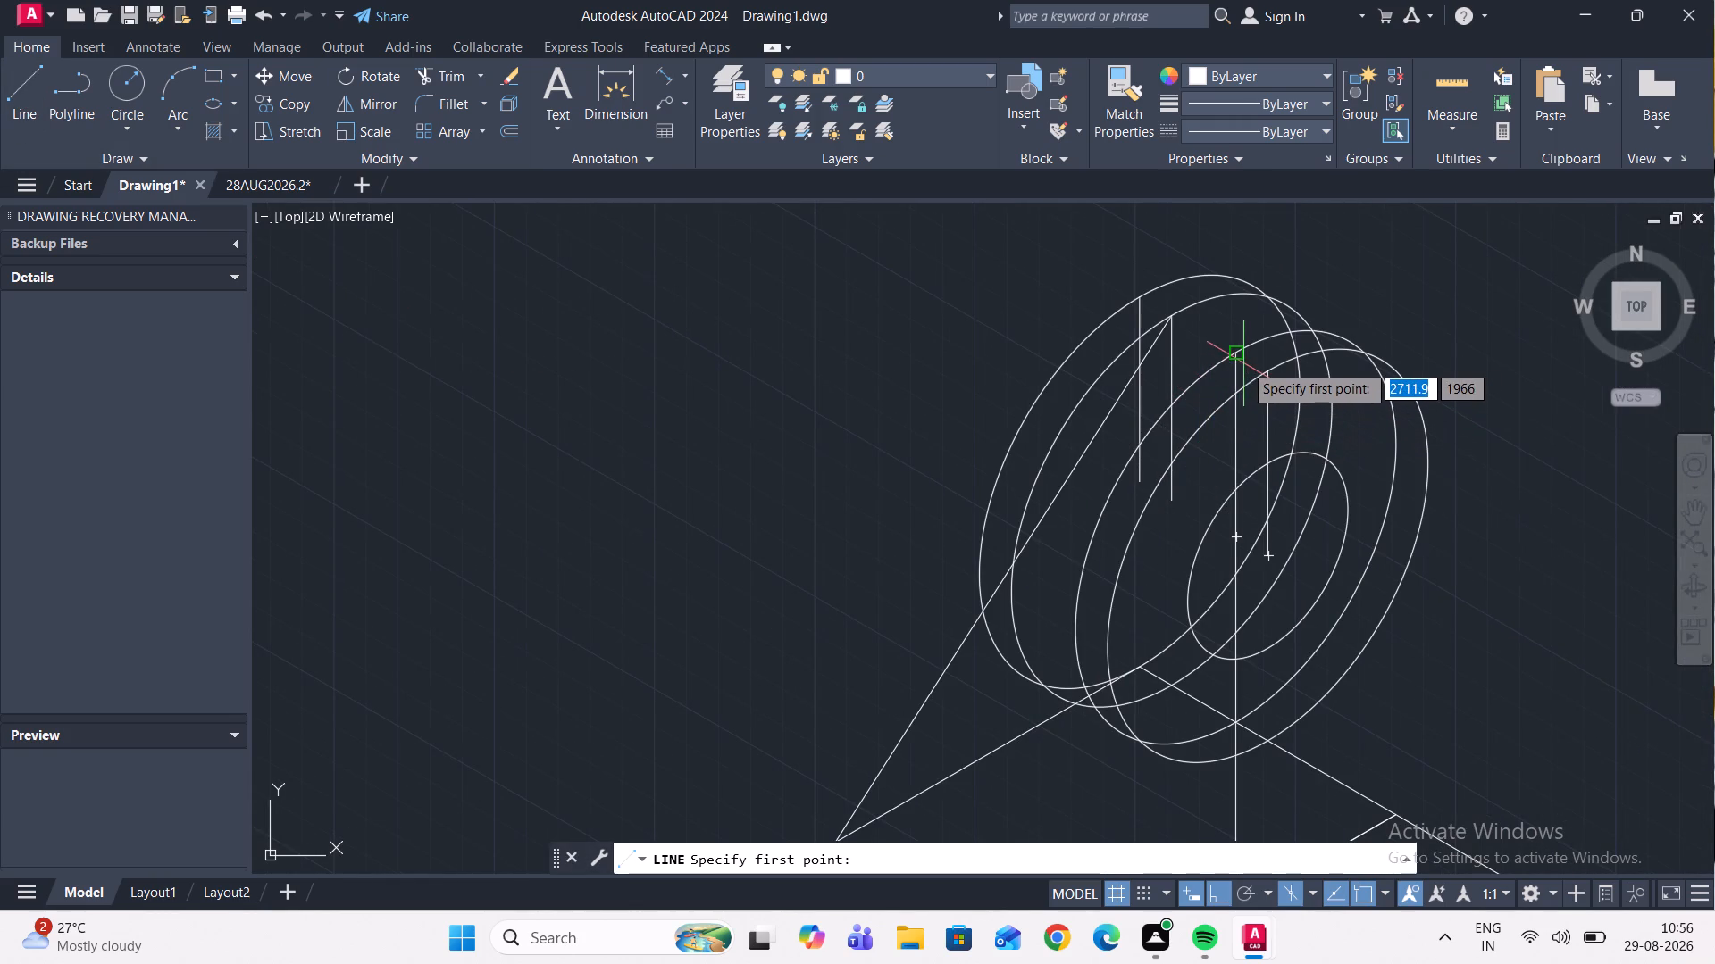
{"action": "left_click", "coordinate": [1235, 360]}
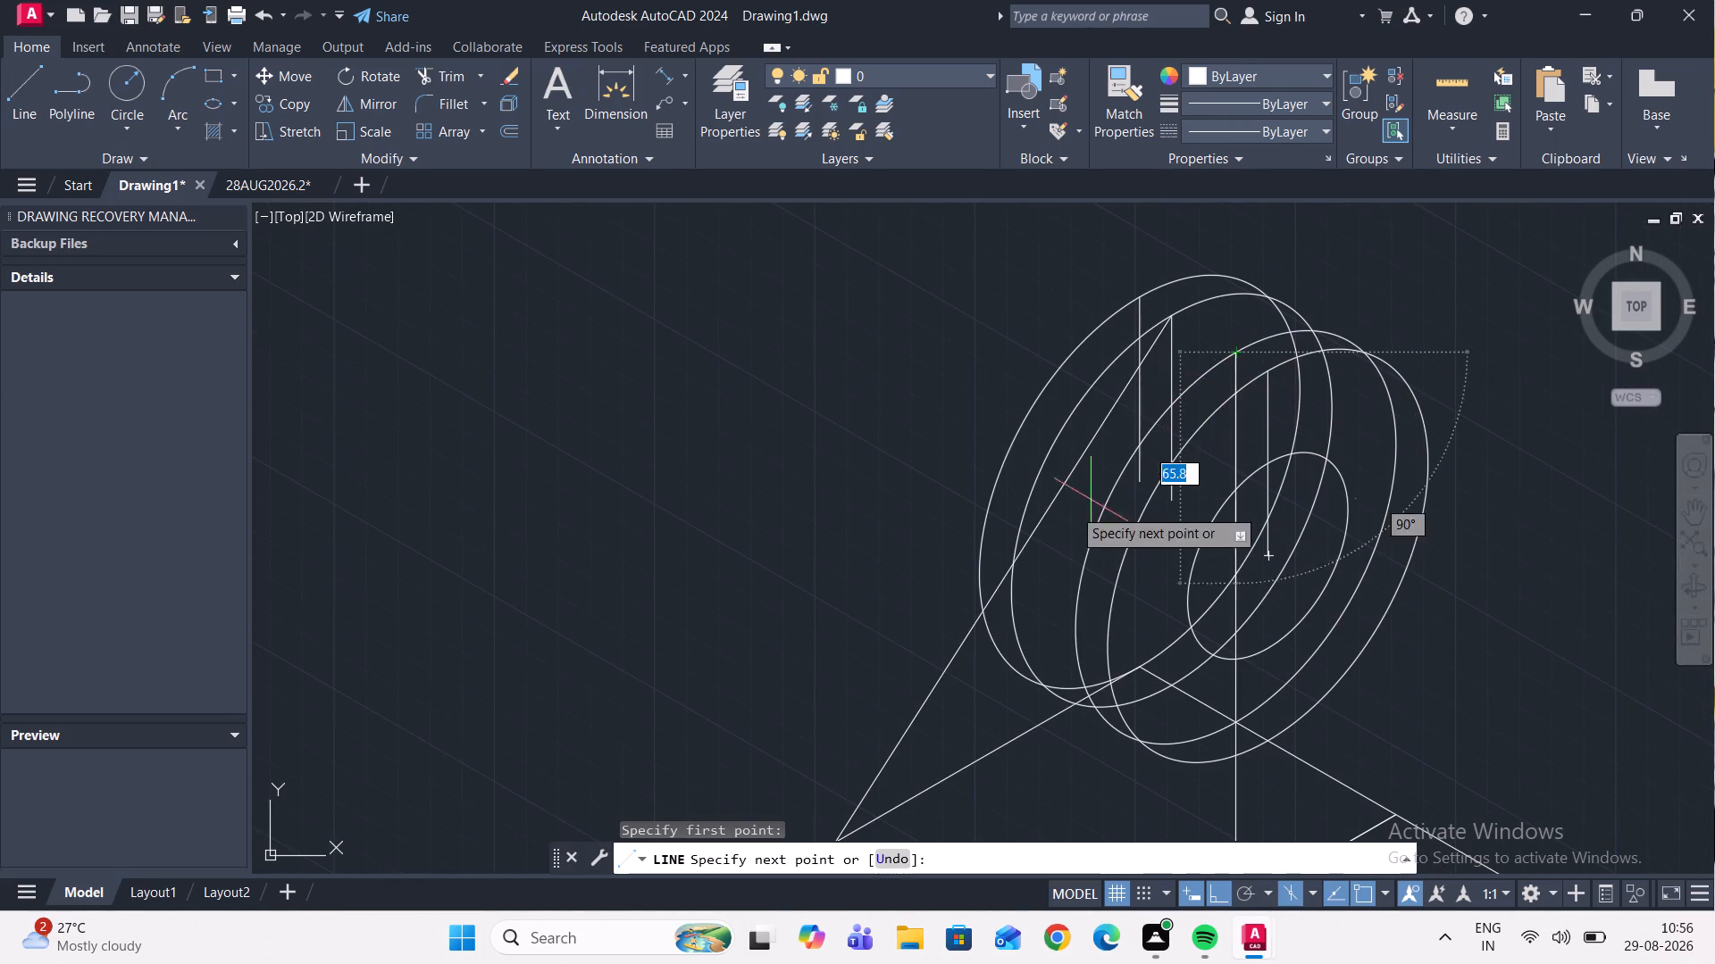
{"action": "scroll", "coordinate": [1056, 517], "scroll_direction": "down", "scroll_amount": 3}
{"action": "scroll", "coordinate": [1001, 639], "scroll_direction": "up", "scroll_amount": 3}
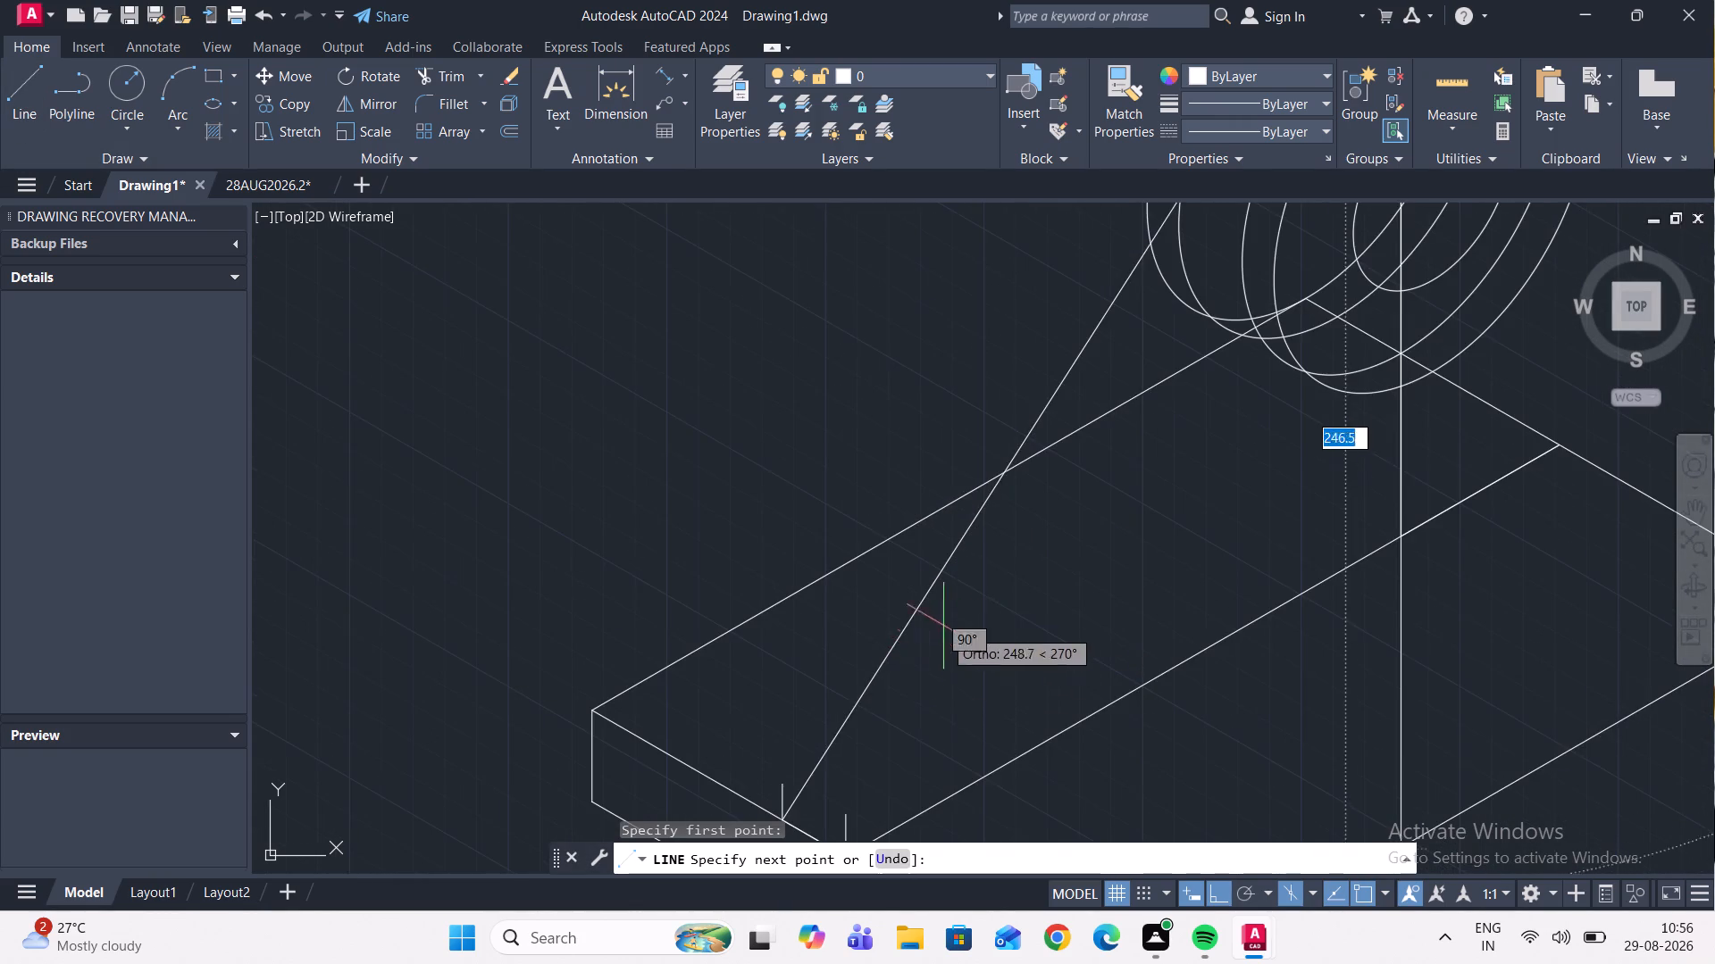
{"action": "scroll", "coordinate": [980, 574], "scroll_direction": "down", "scroll_amount": 3}
{"action": "scroll", "coordinate": [969, 641], "scroll_direction": "up", "scroll_amount": 6}
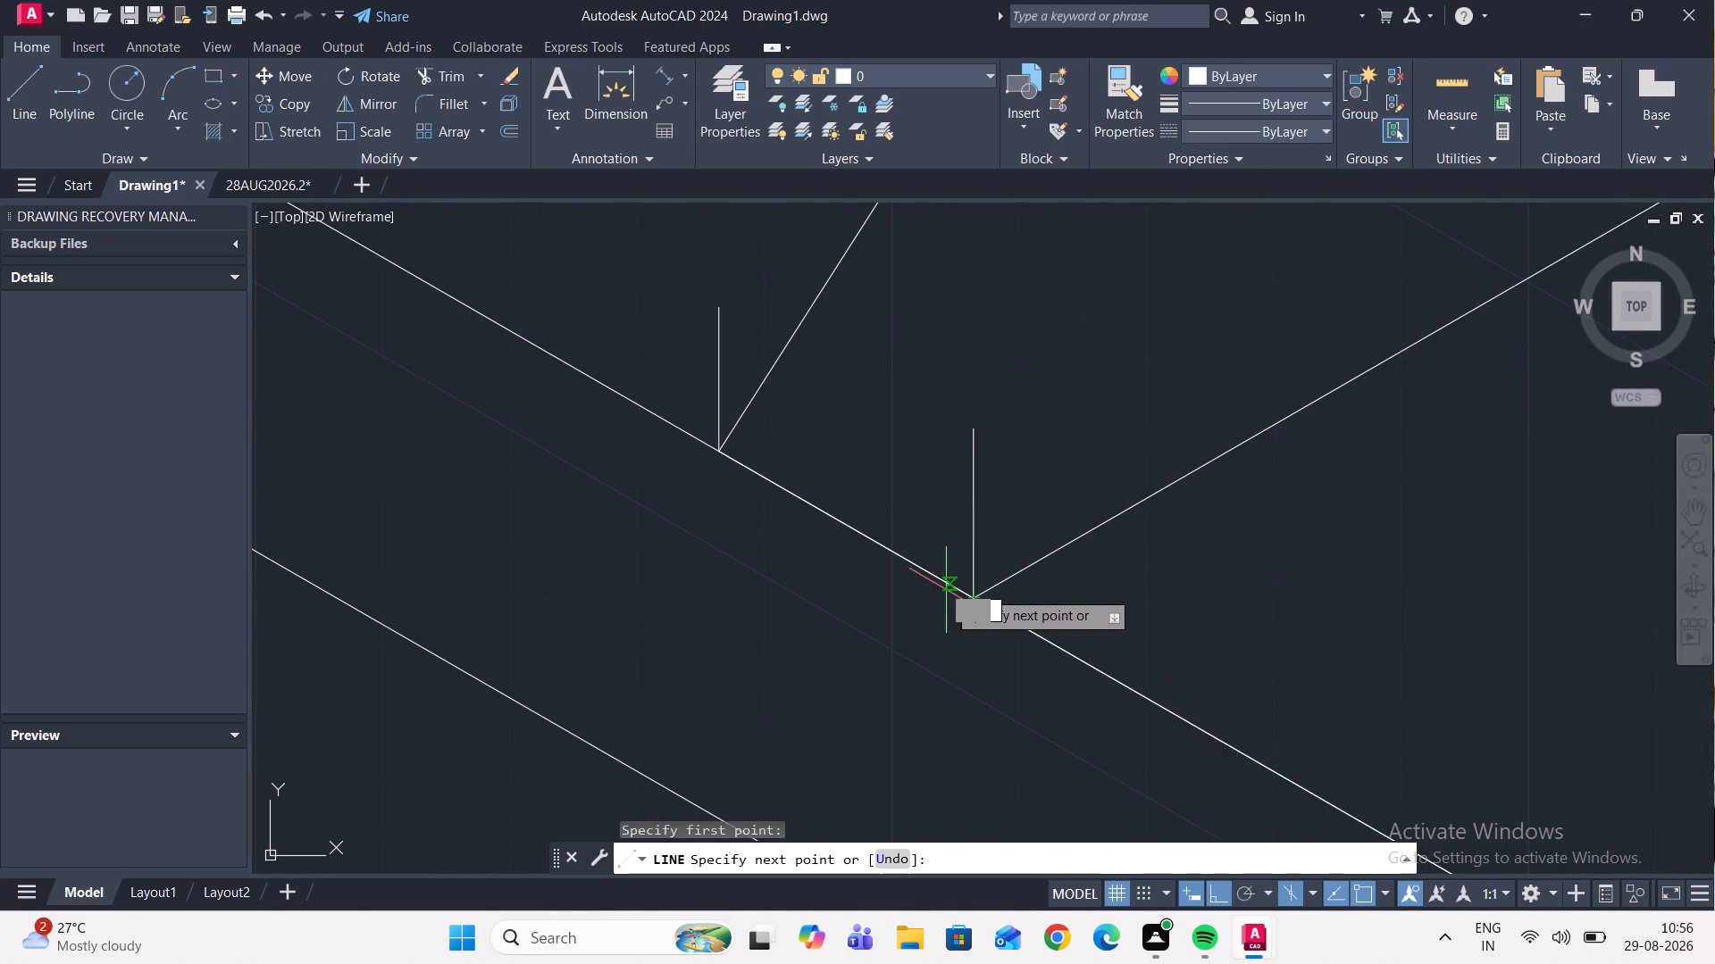
{"action": "left_click", "coordinate": [968, 592]}
{"action": "key", "text": "Escape"}
{"action": "scroll", "coordinate": [975, 566], "scroll_direction": "down", "scroll_amount": 3}
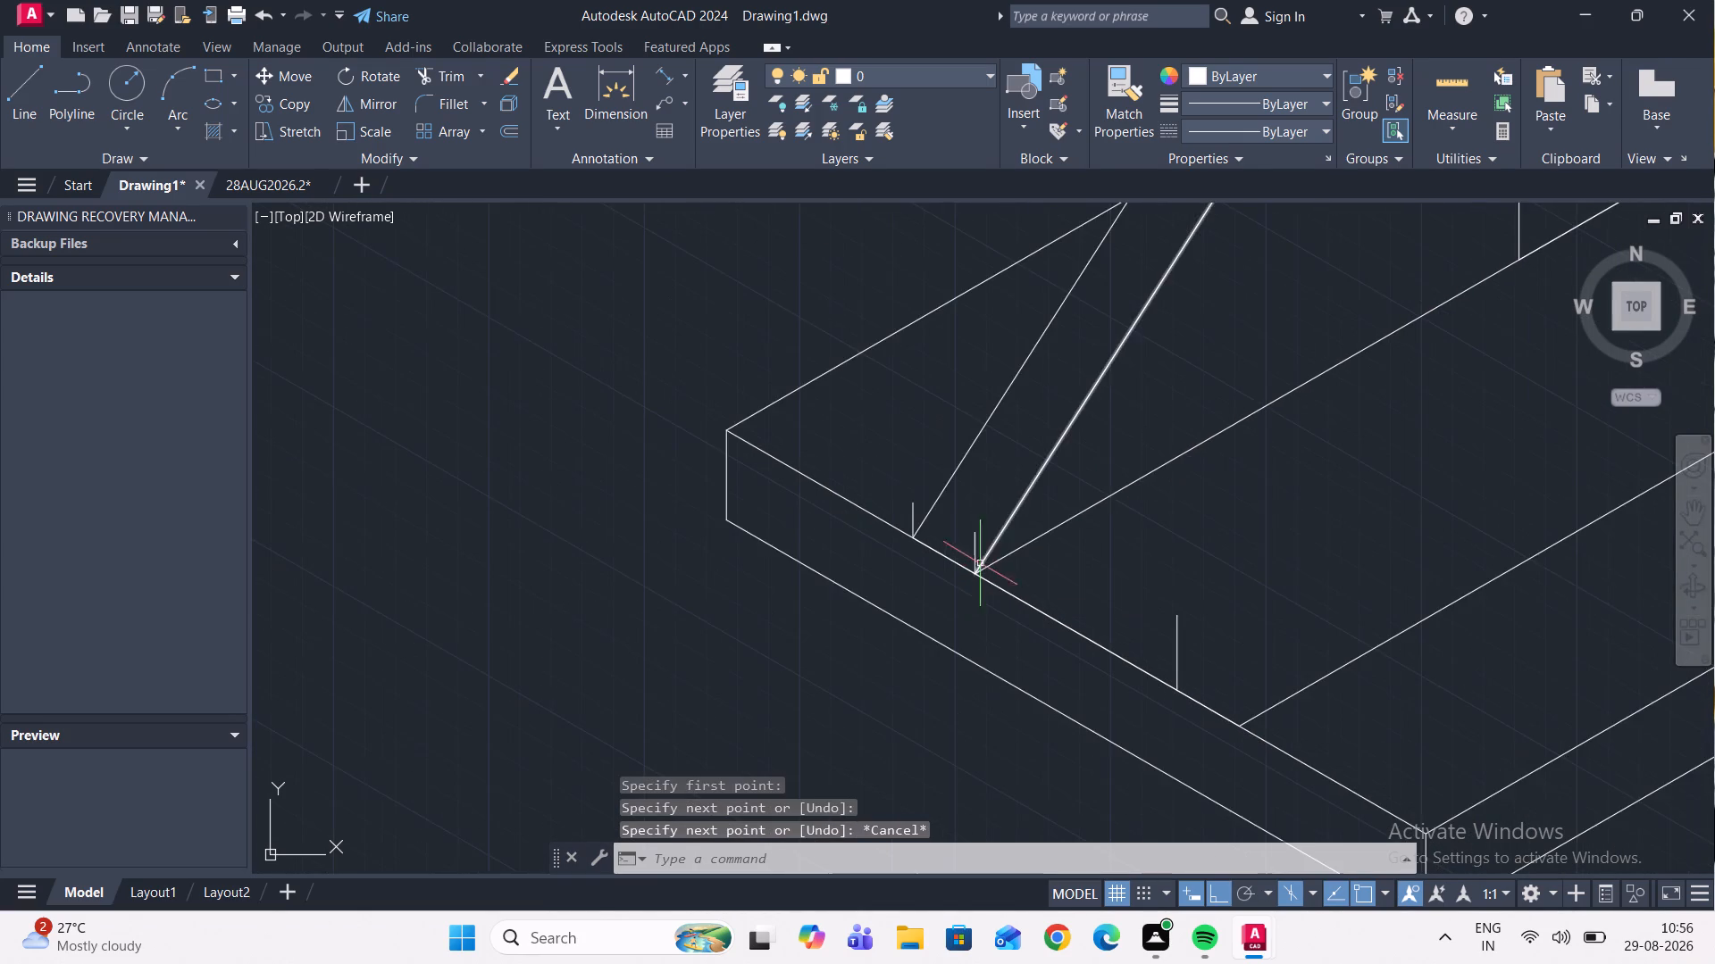
Erase the two backmost short verticals on the base's front-left top edge and the two edge segments running between the three short verticals' feet.
{"action": "scroll", "coordinate": [978, 548], "scroll_direction": "up", "scroll_amount": 1}
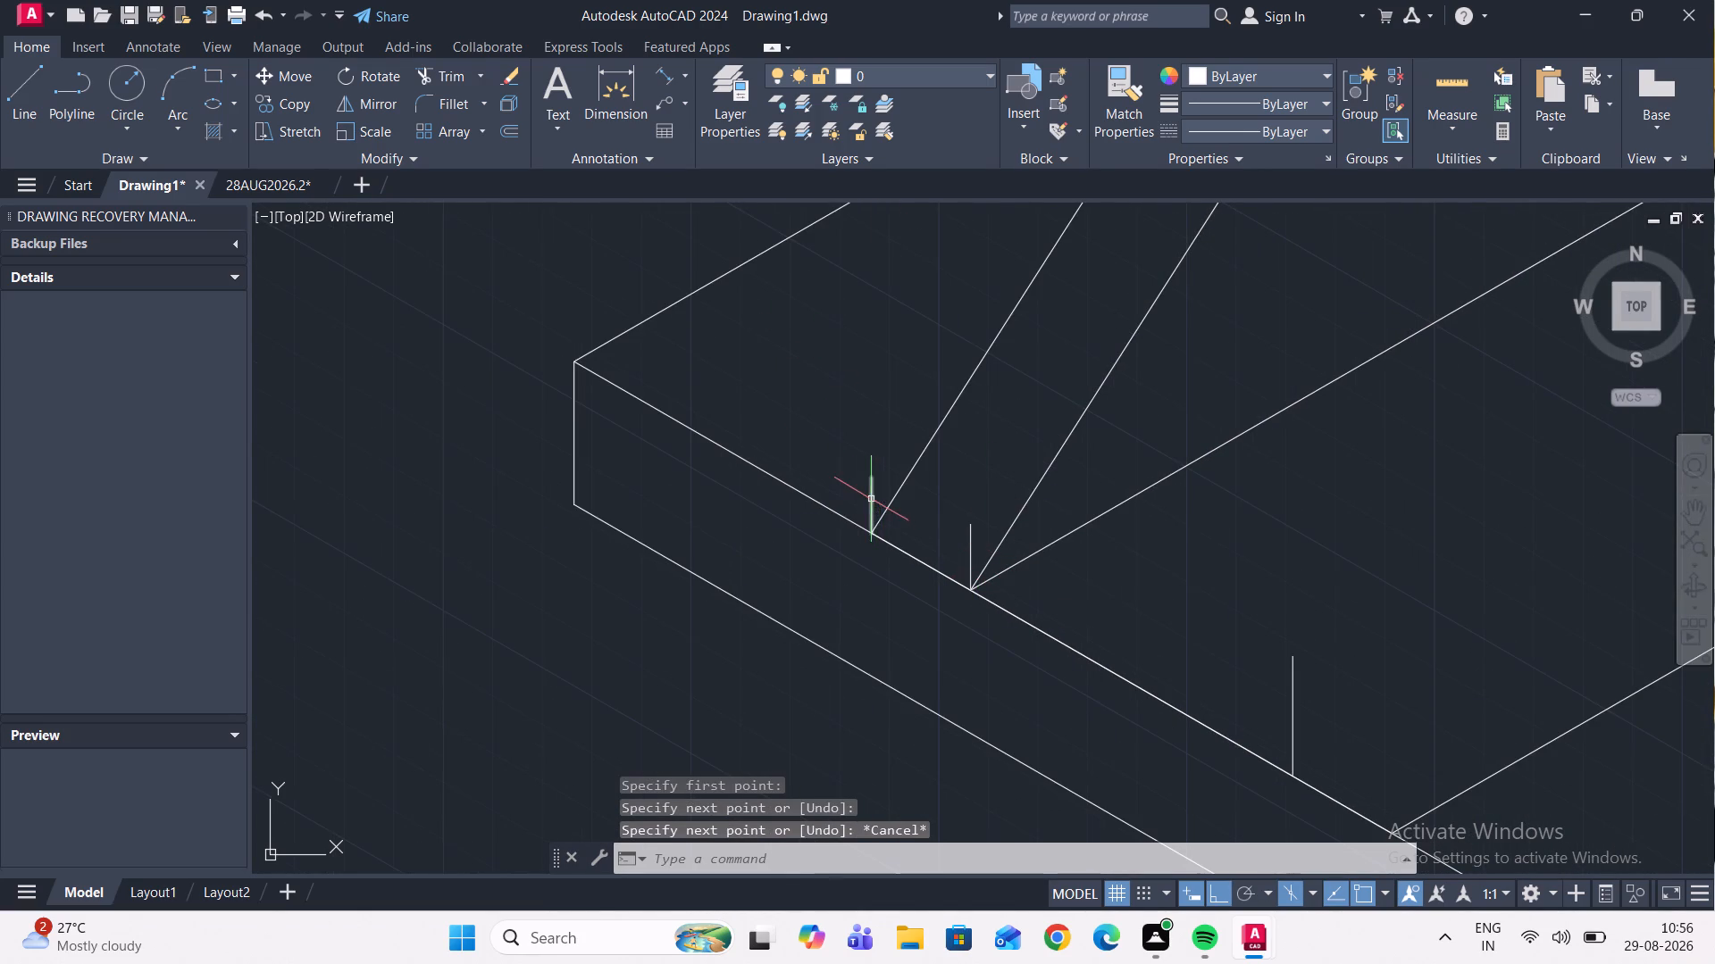
{"action": "left_click", "coordinate": [869, 498]}
{"action": "left_click", "coordinate": [970, 549]}
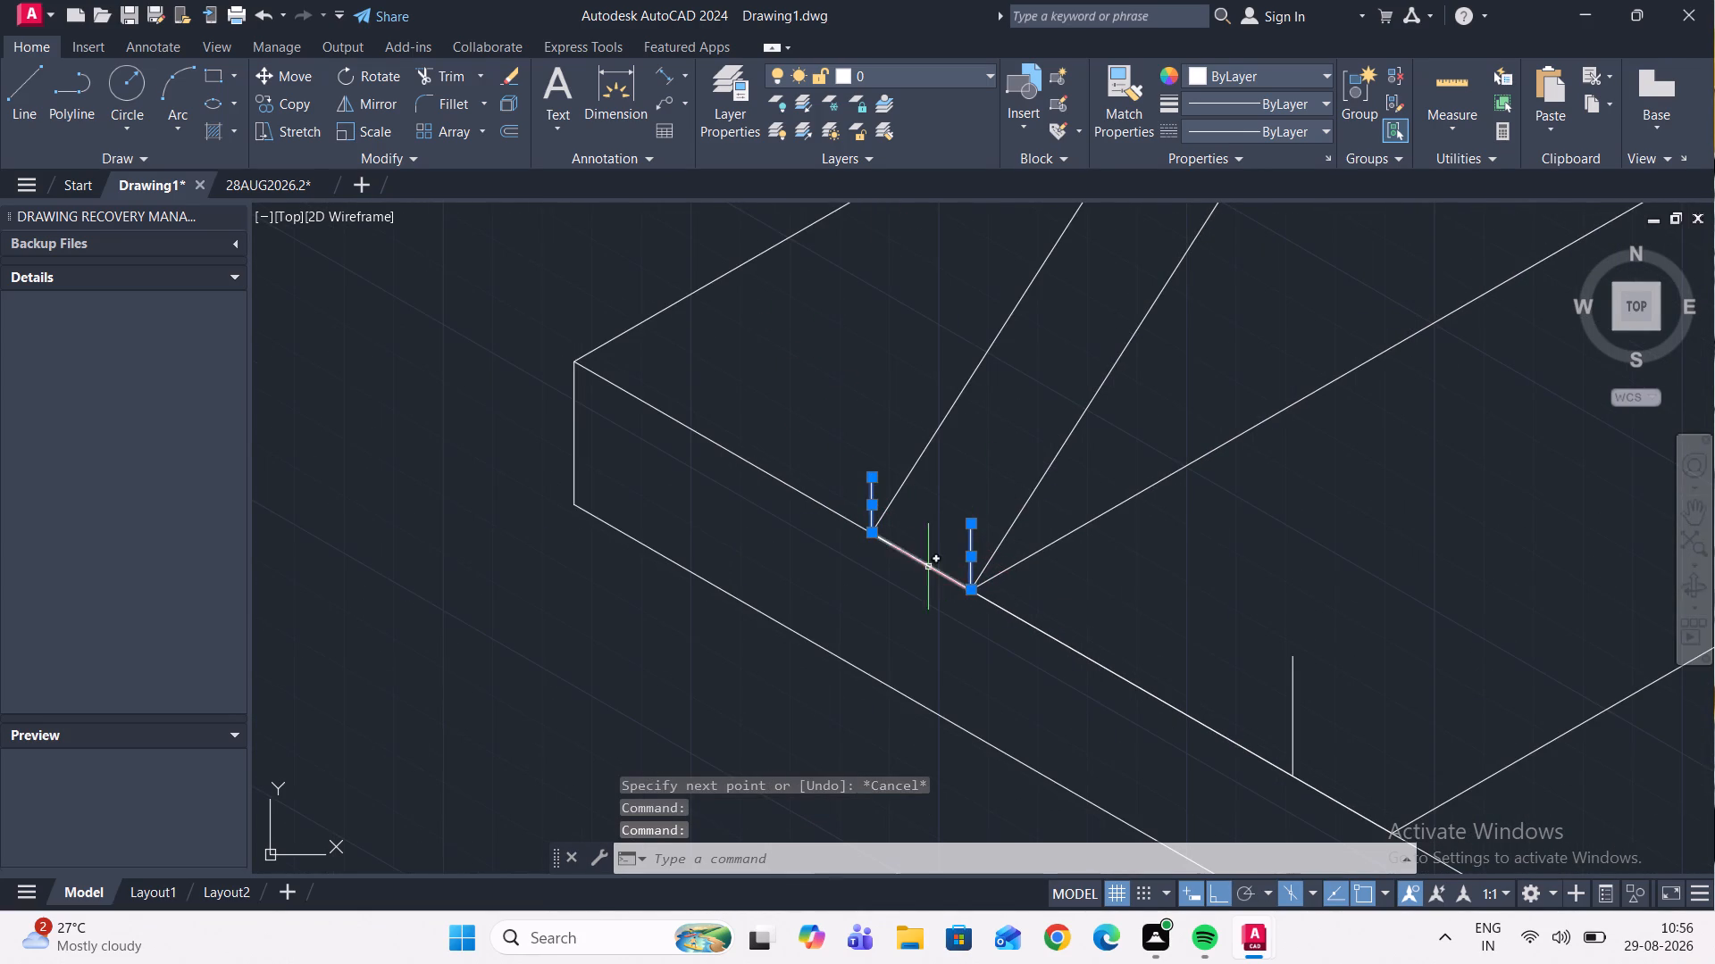
{"action": "left_click", "coordinate": [932, 567]}
{"action": "key", "text": "Delete"}
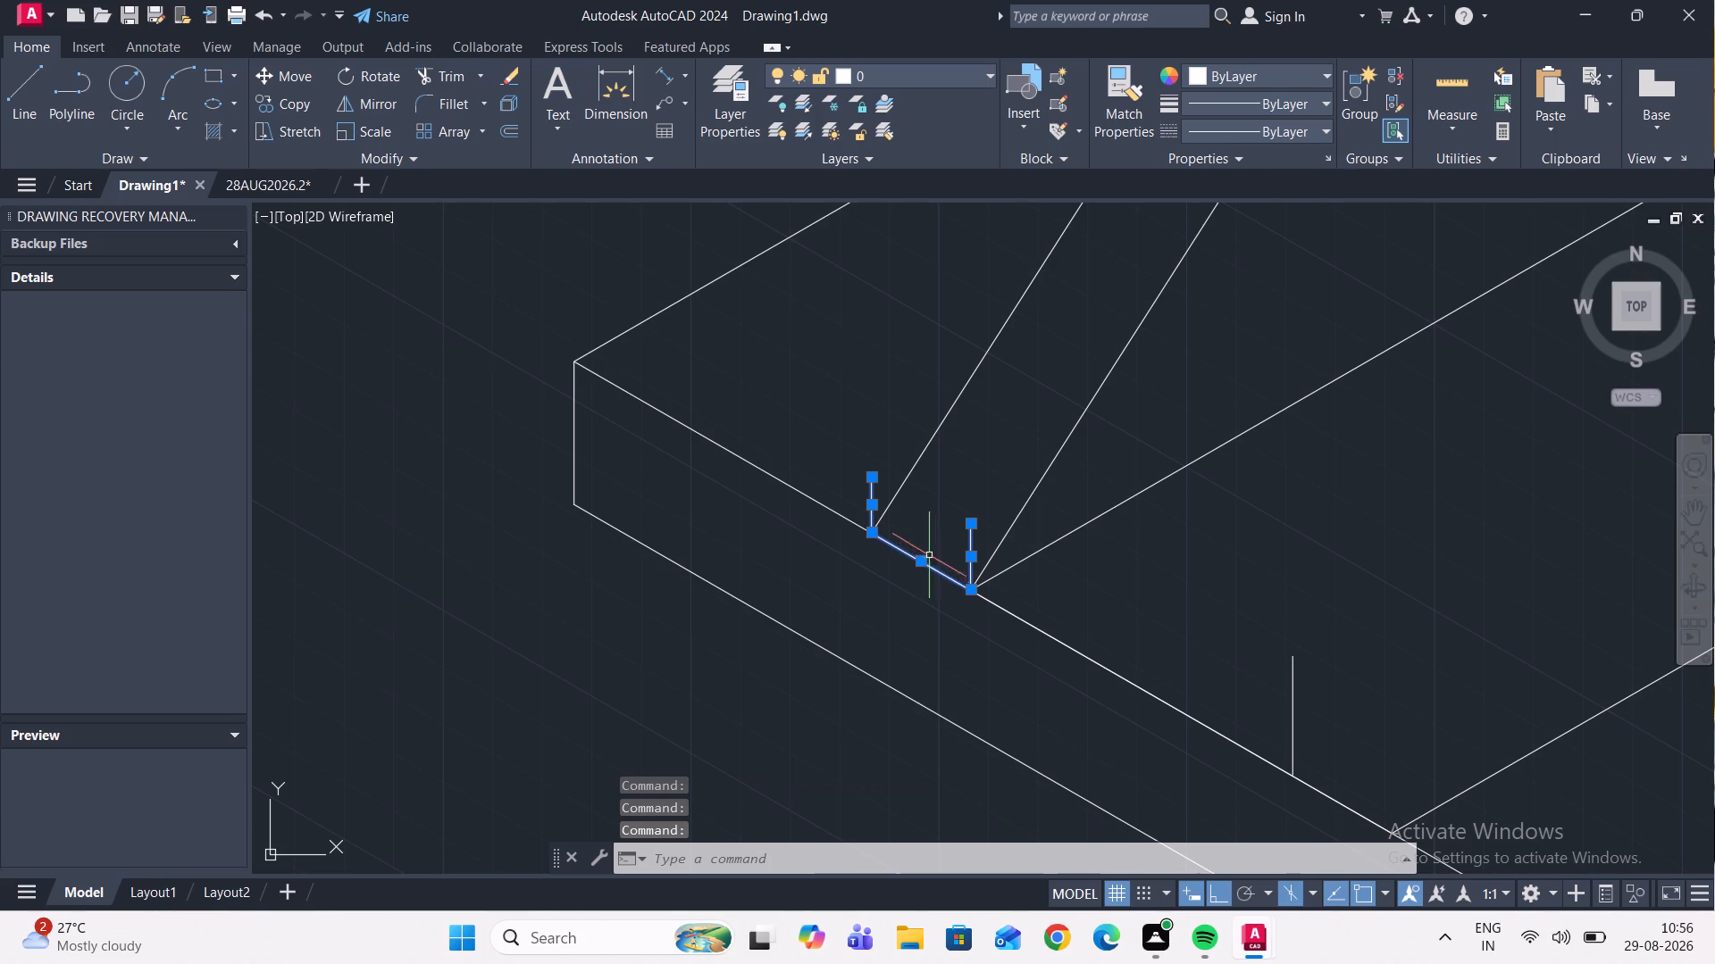
{"action": "left_click", "coordinate": [1058, 642]}
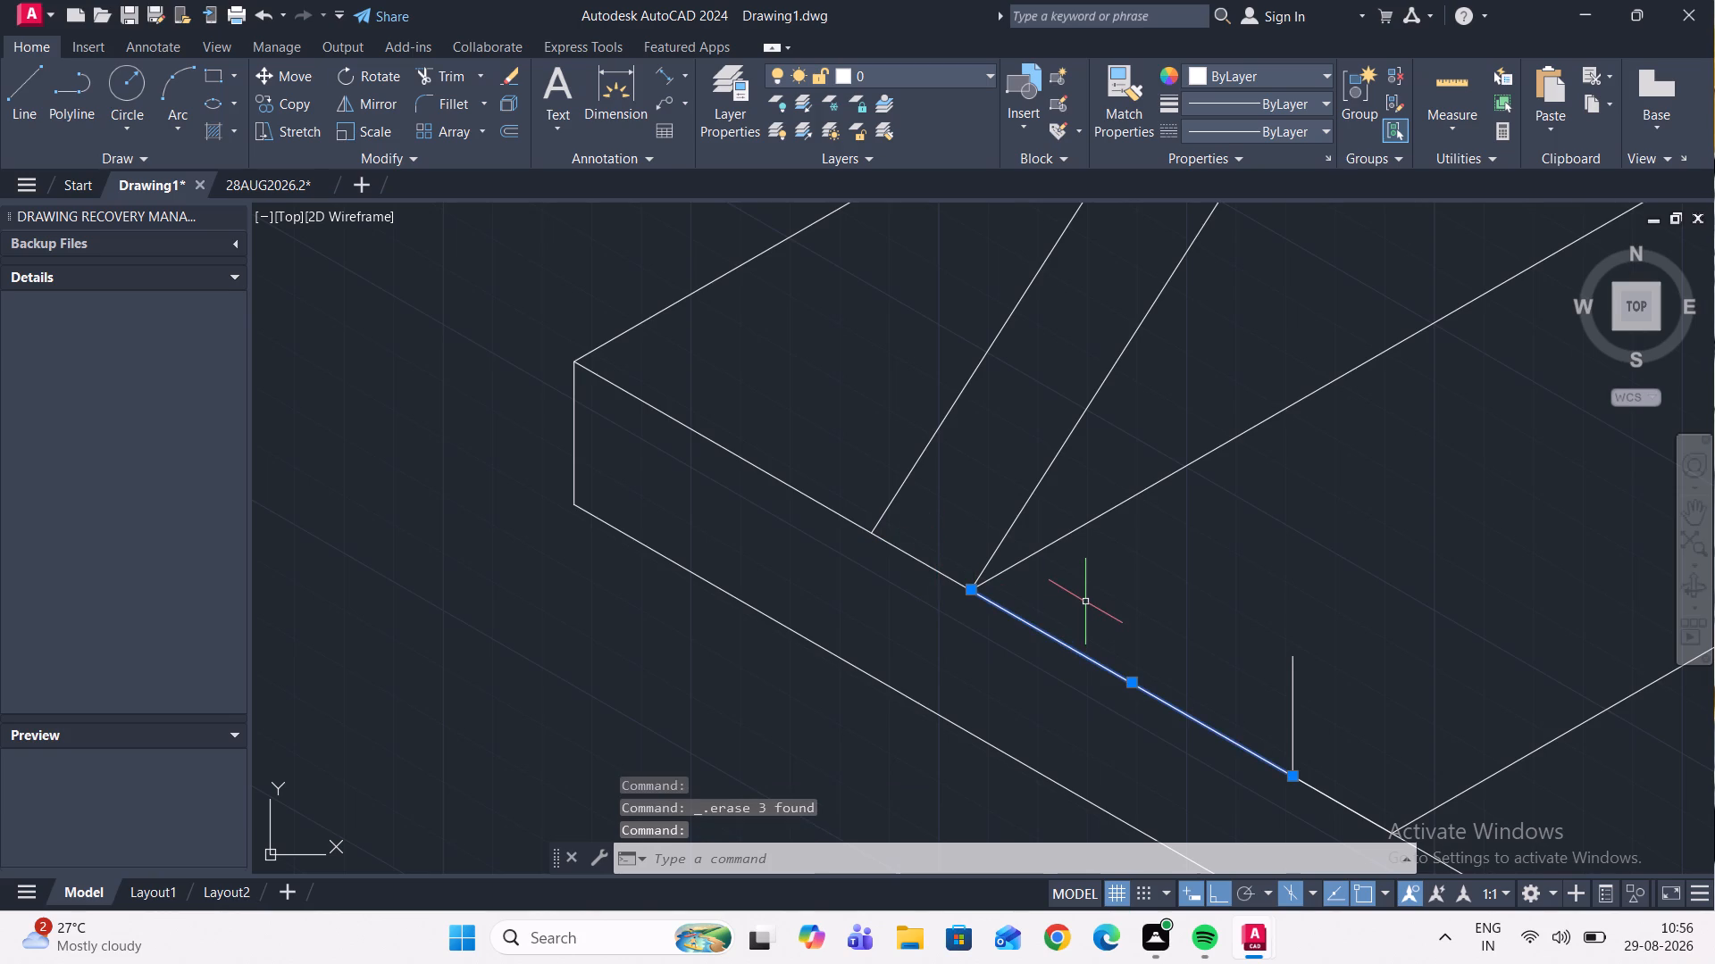
{"action": "key", "text": "Delete"}
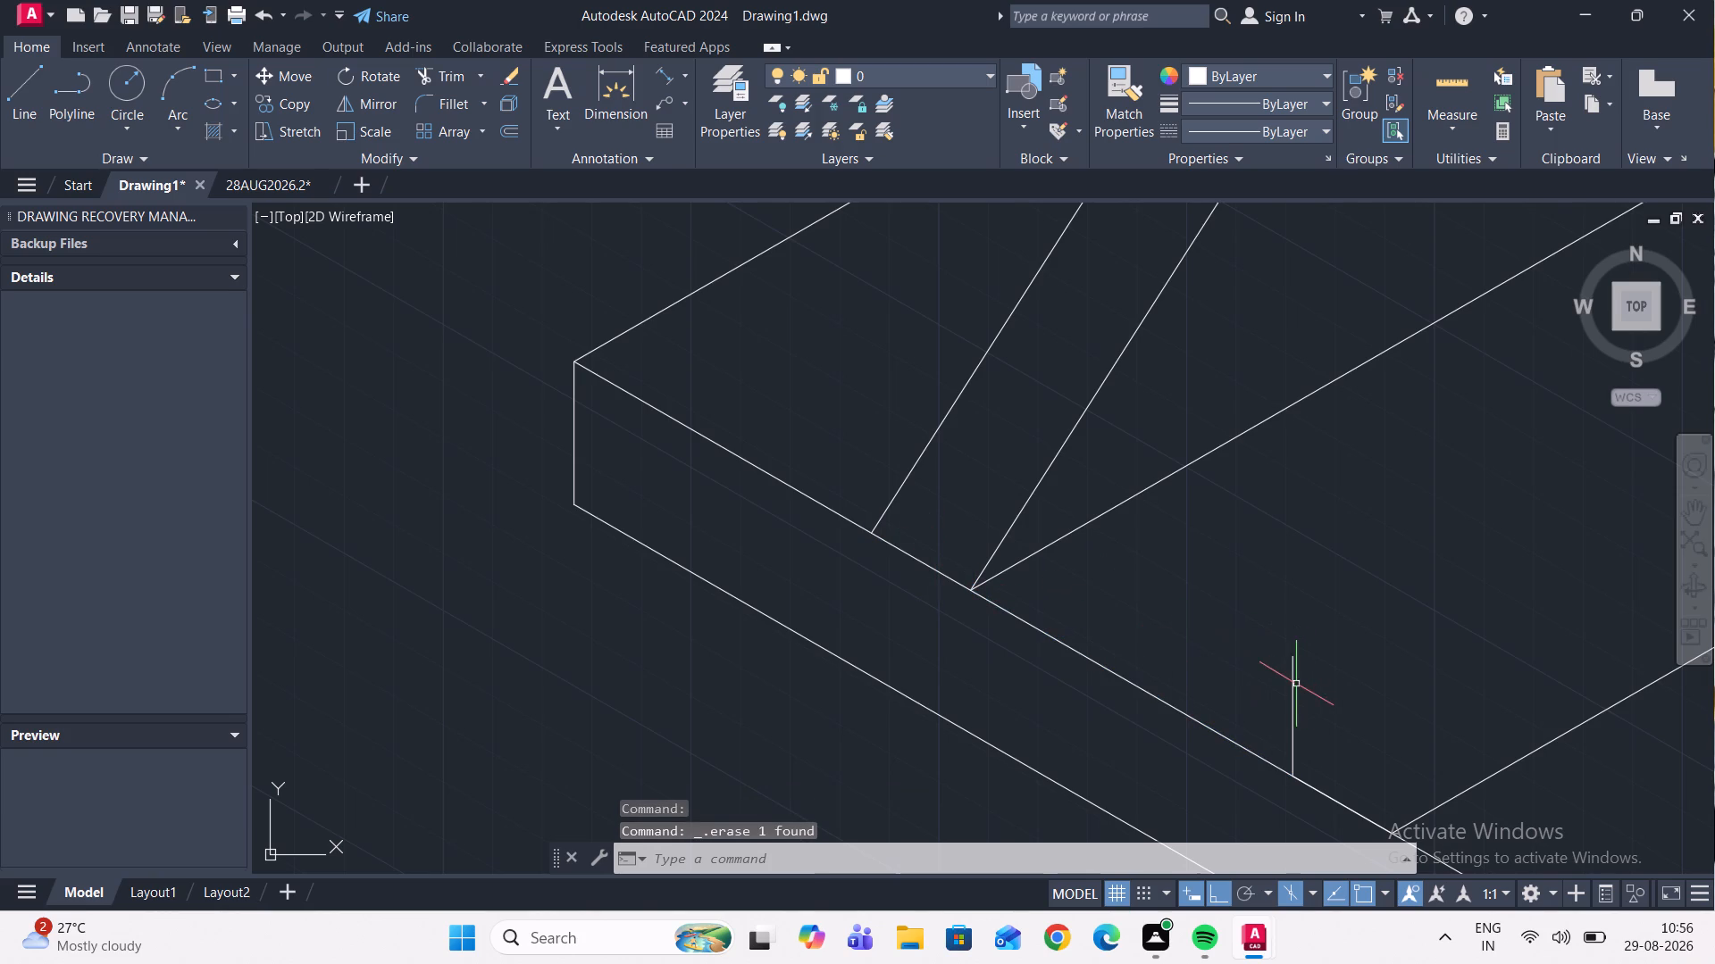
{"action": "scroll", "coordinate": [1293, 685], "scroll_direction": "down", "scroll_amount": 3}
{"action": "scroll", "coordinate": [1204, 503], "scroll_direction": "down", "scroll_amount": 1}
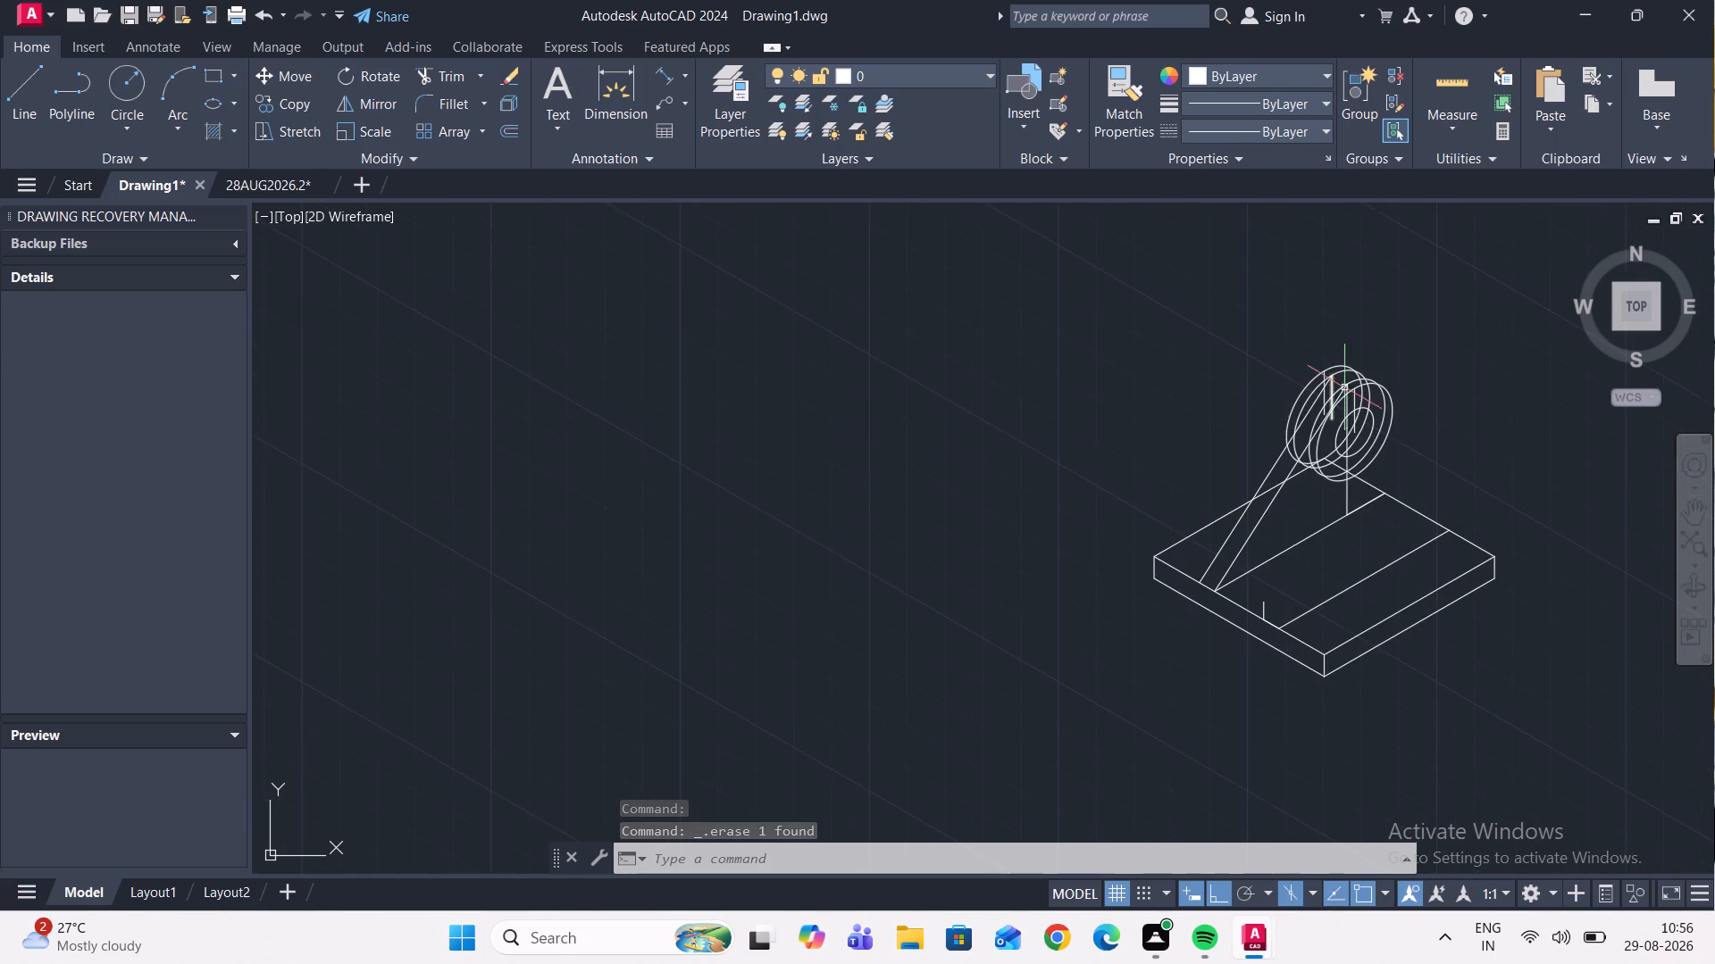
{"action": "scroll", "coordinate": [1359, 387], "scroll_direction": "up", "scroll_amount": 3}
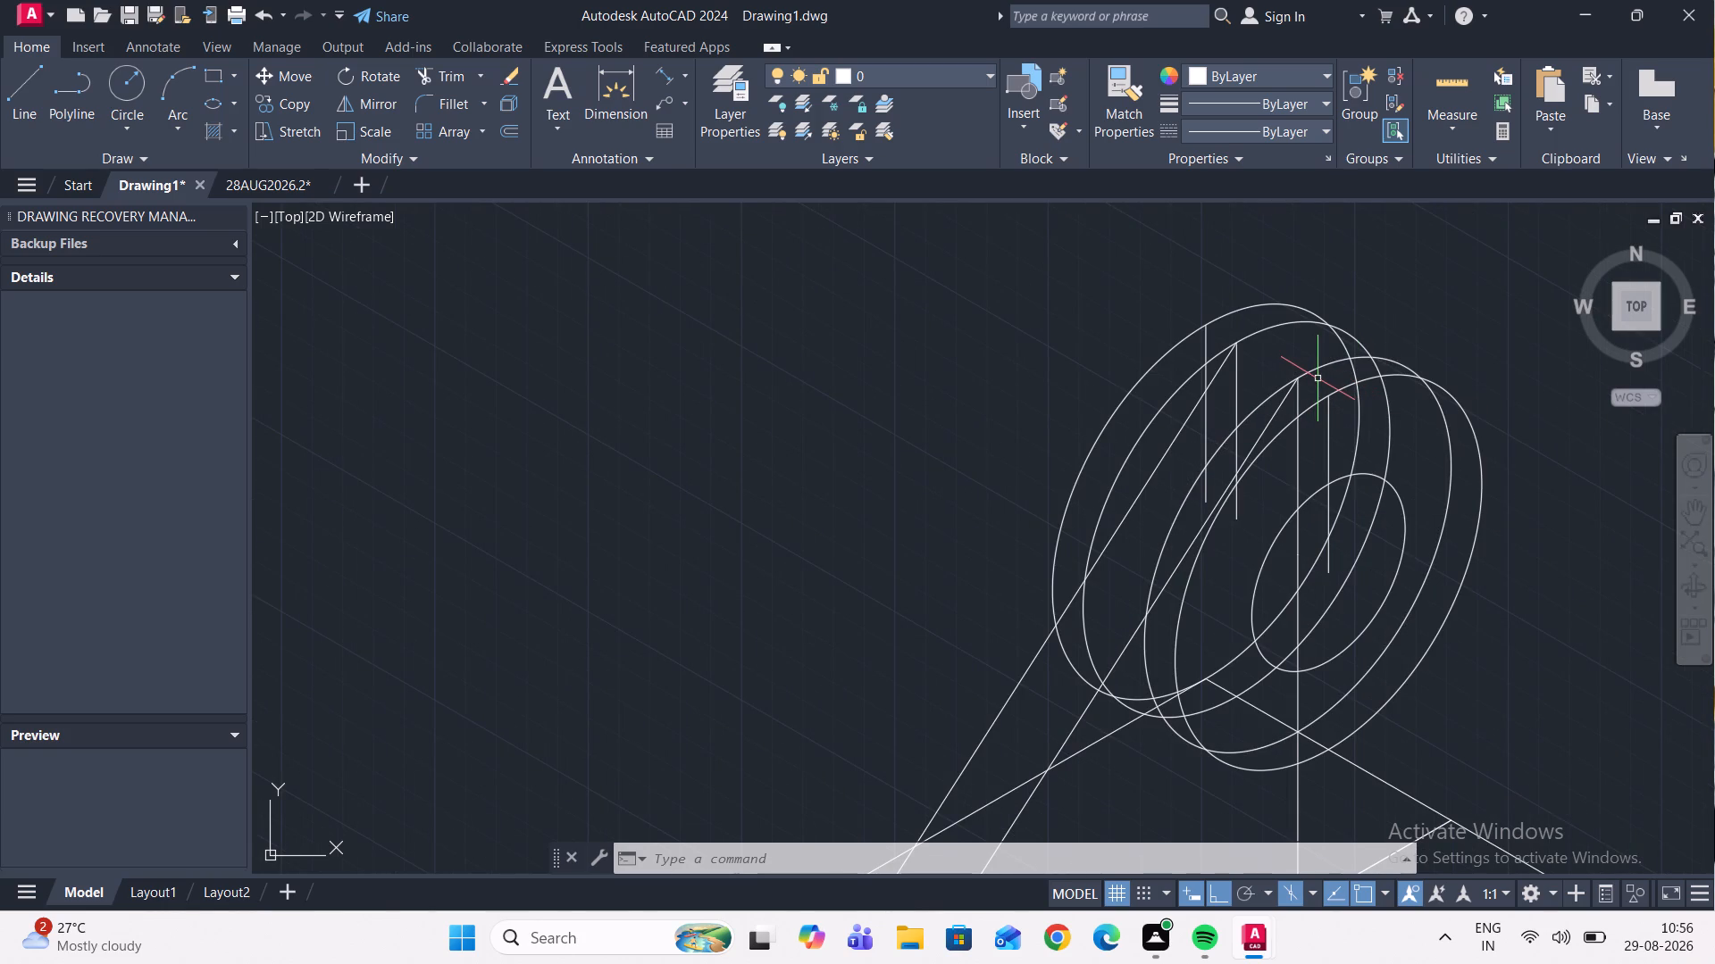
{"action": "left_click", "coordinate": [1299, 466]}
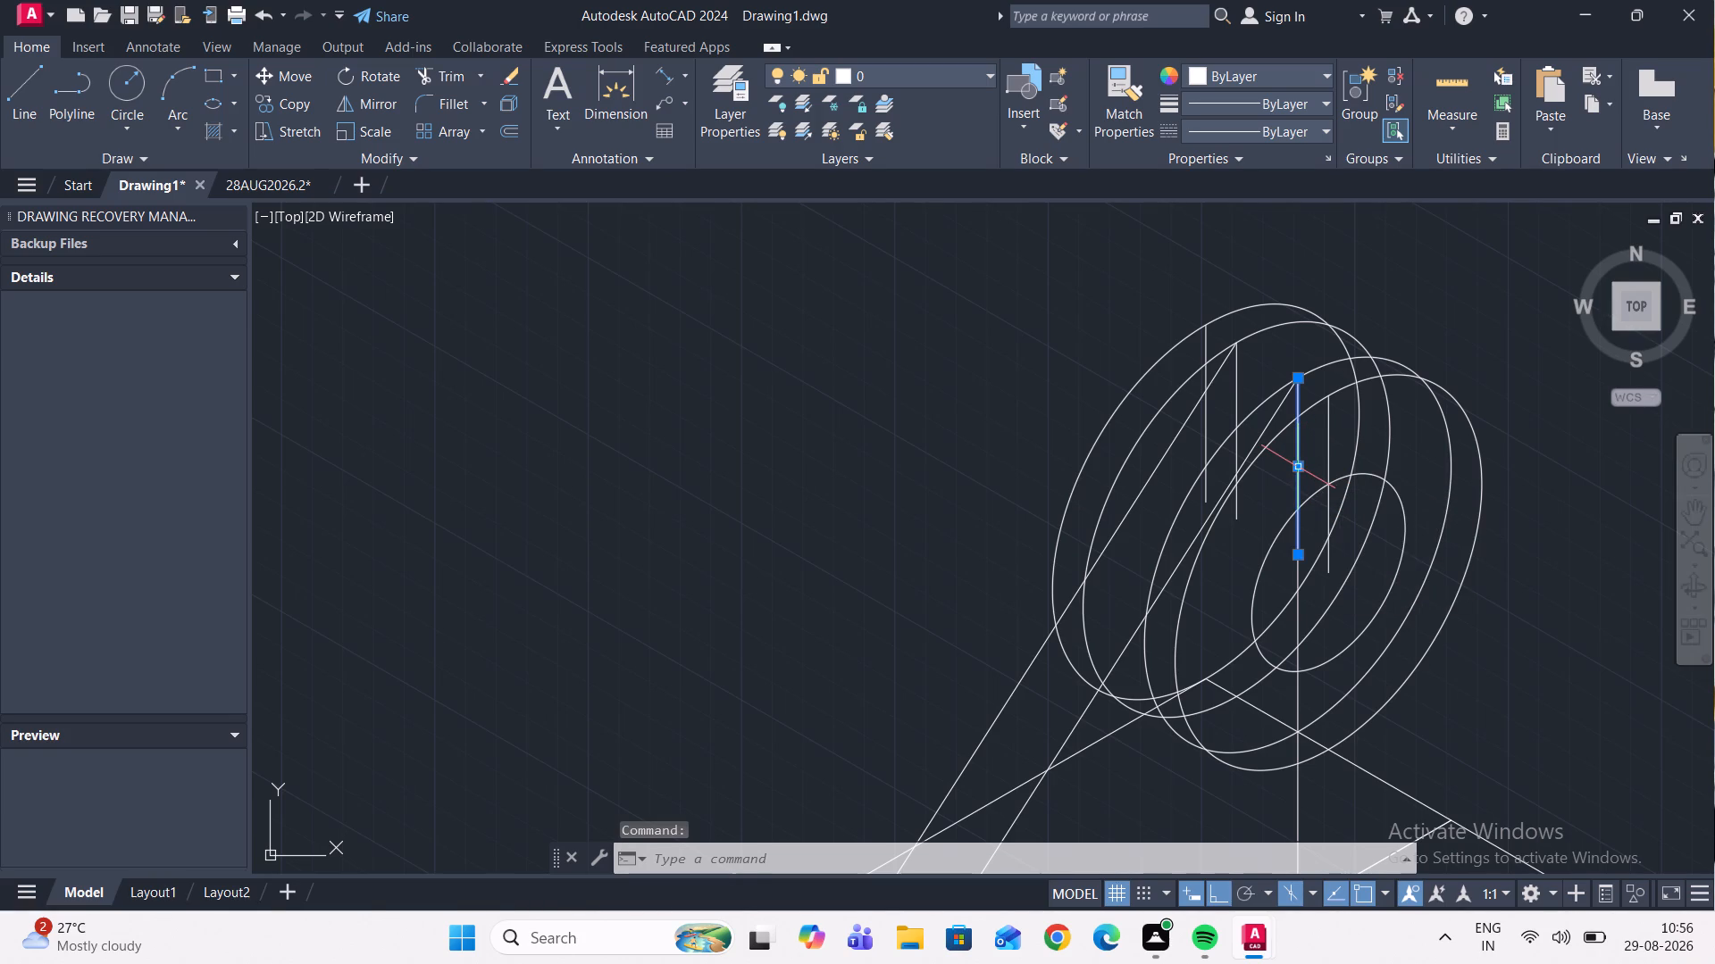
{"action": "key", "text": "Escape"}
Measure the height from the small isocircle's centre to the foot of the long vertical line on the base with an aligned dimension.
{"action": "scroll", "coordinate": [971, 215], "scroll_direction": "down", "scroll_amount": 4}
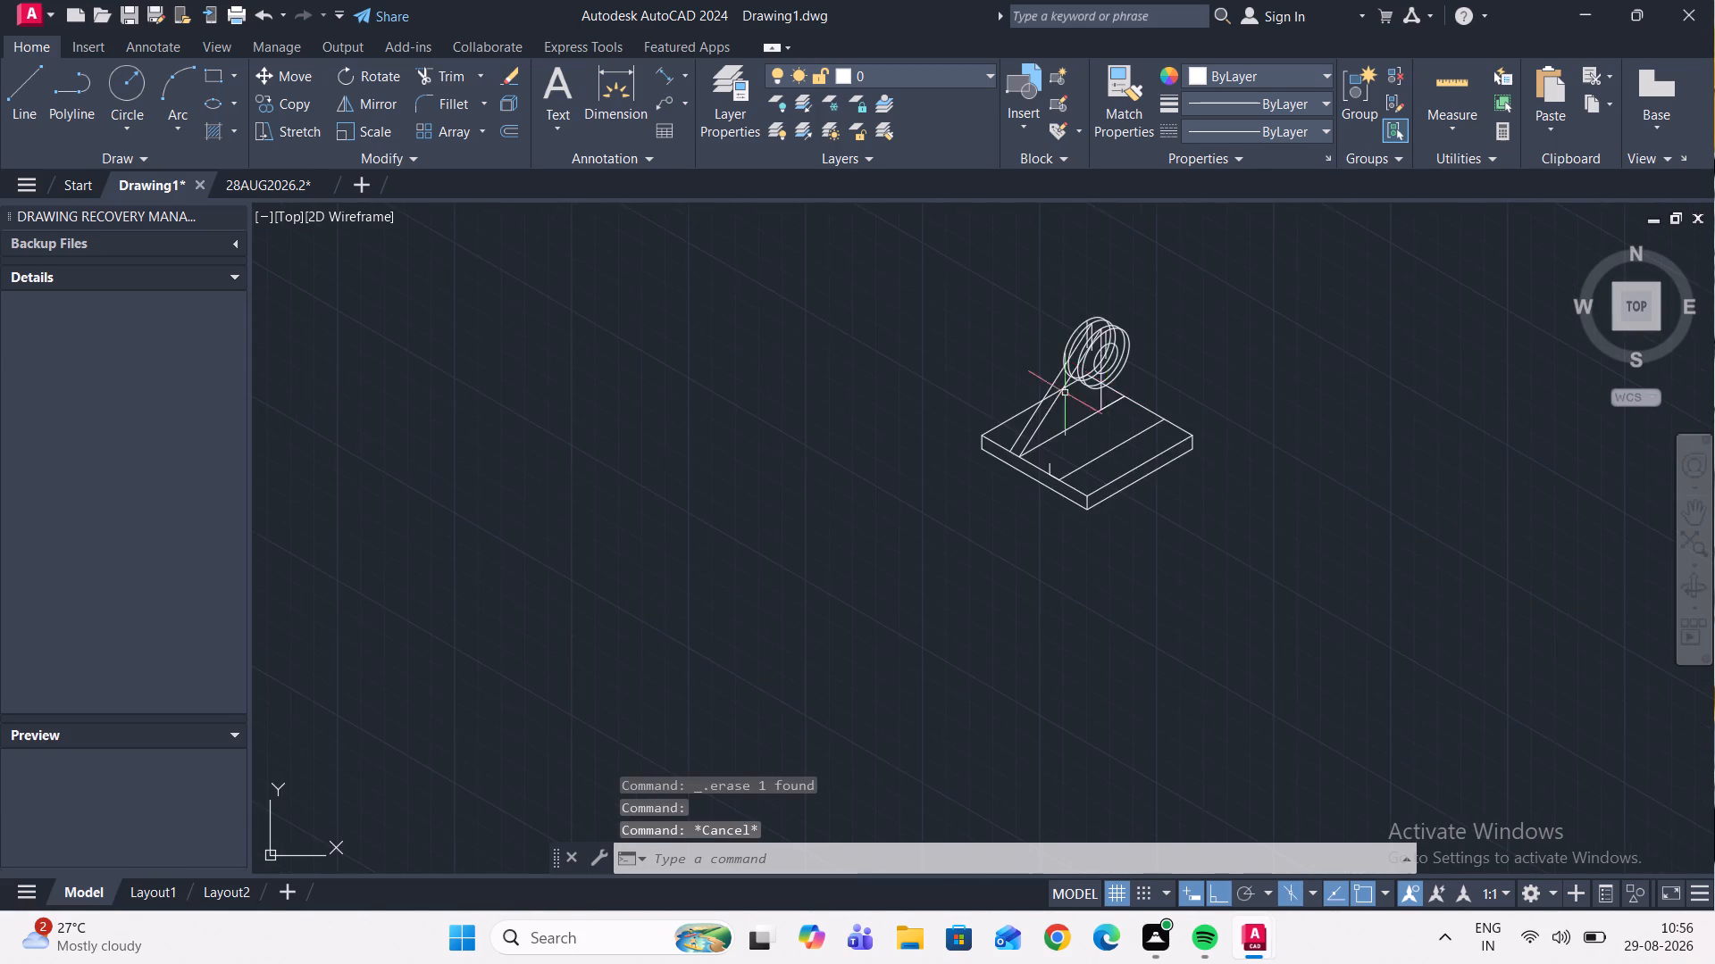
{"action": "scroll", "coordinate": [1059, 363], "scroll_direction": "up", "scroll_amount": 2}
{"action": "scroll", "coordinate": [1164, 259], "scroll_direction": "up", "scroll_amount": 1}
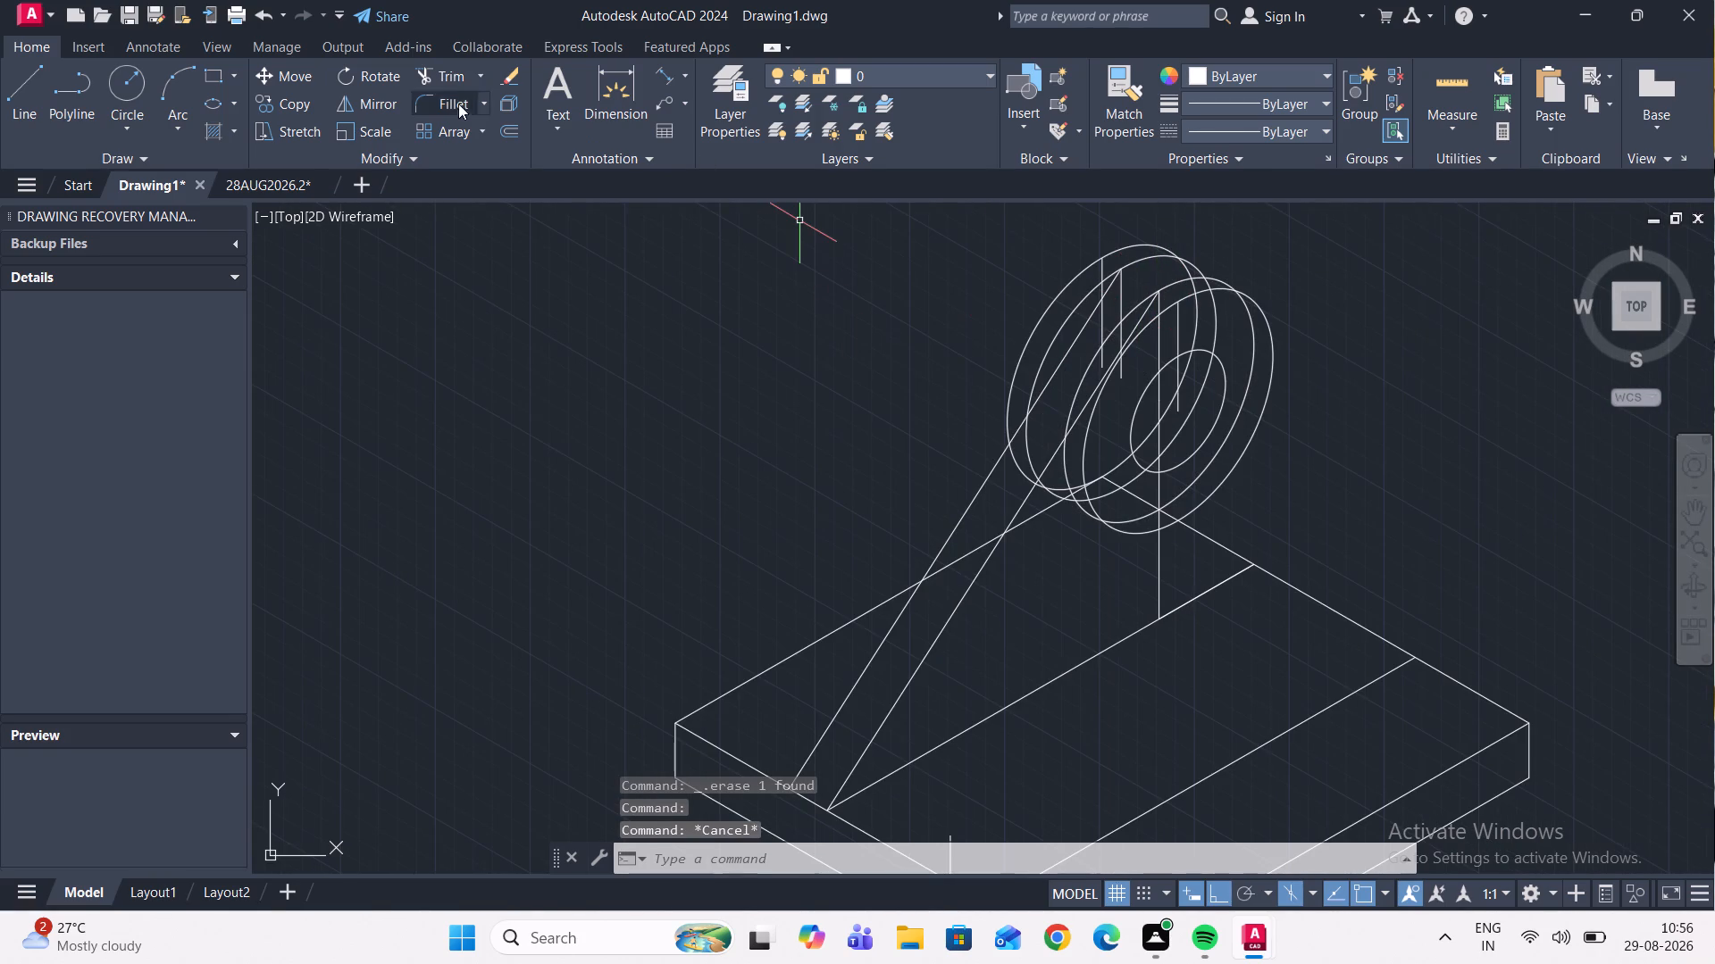
{"action": "left_click", "coordinate": [671, 75]}
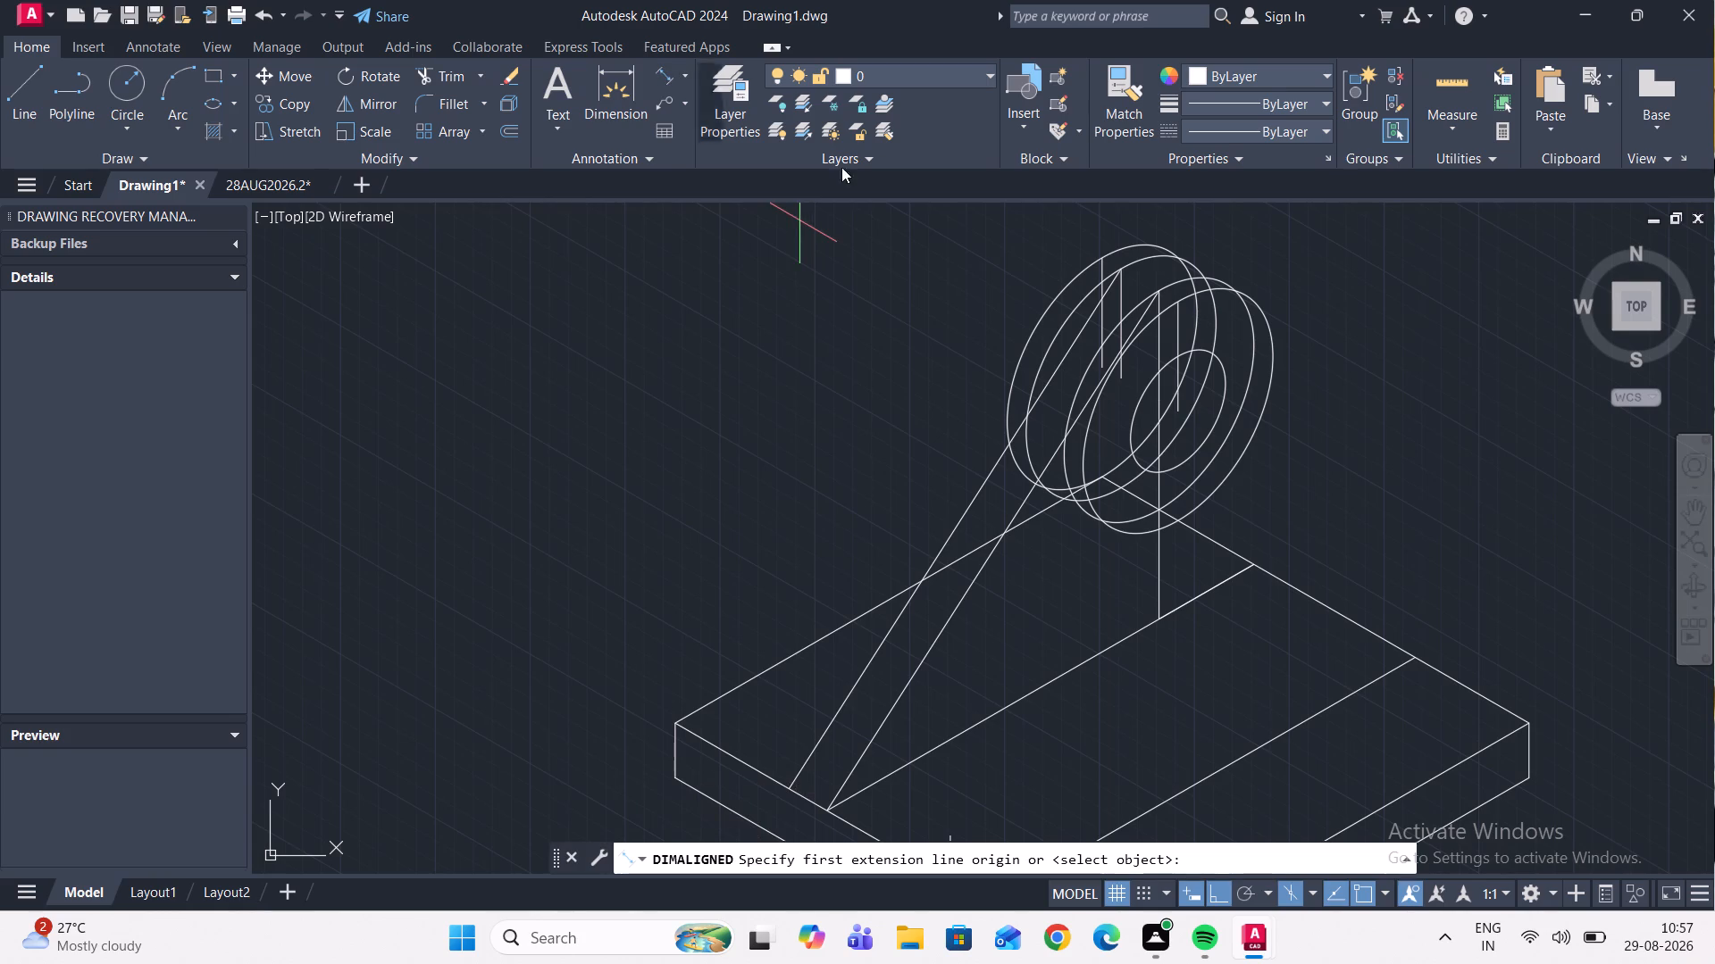
{"action": "left_click", "coordinate": [1157, 400]}
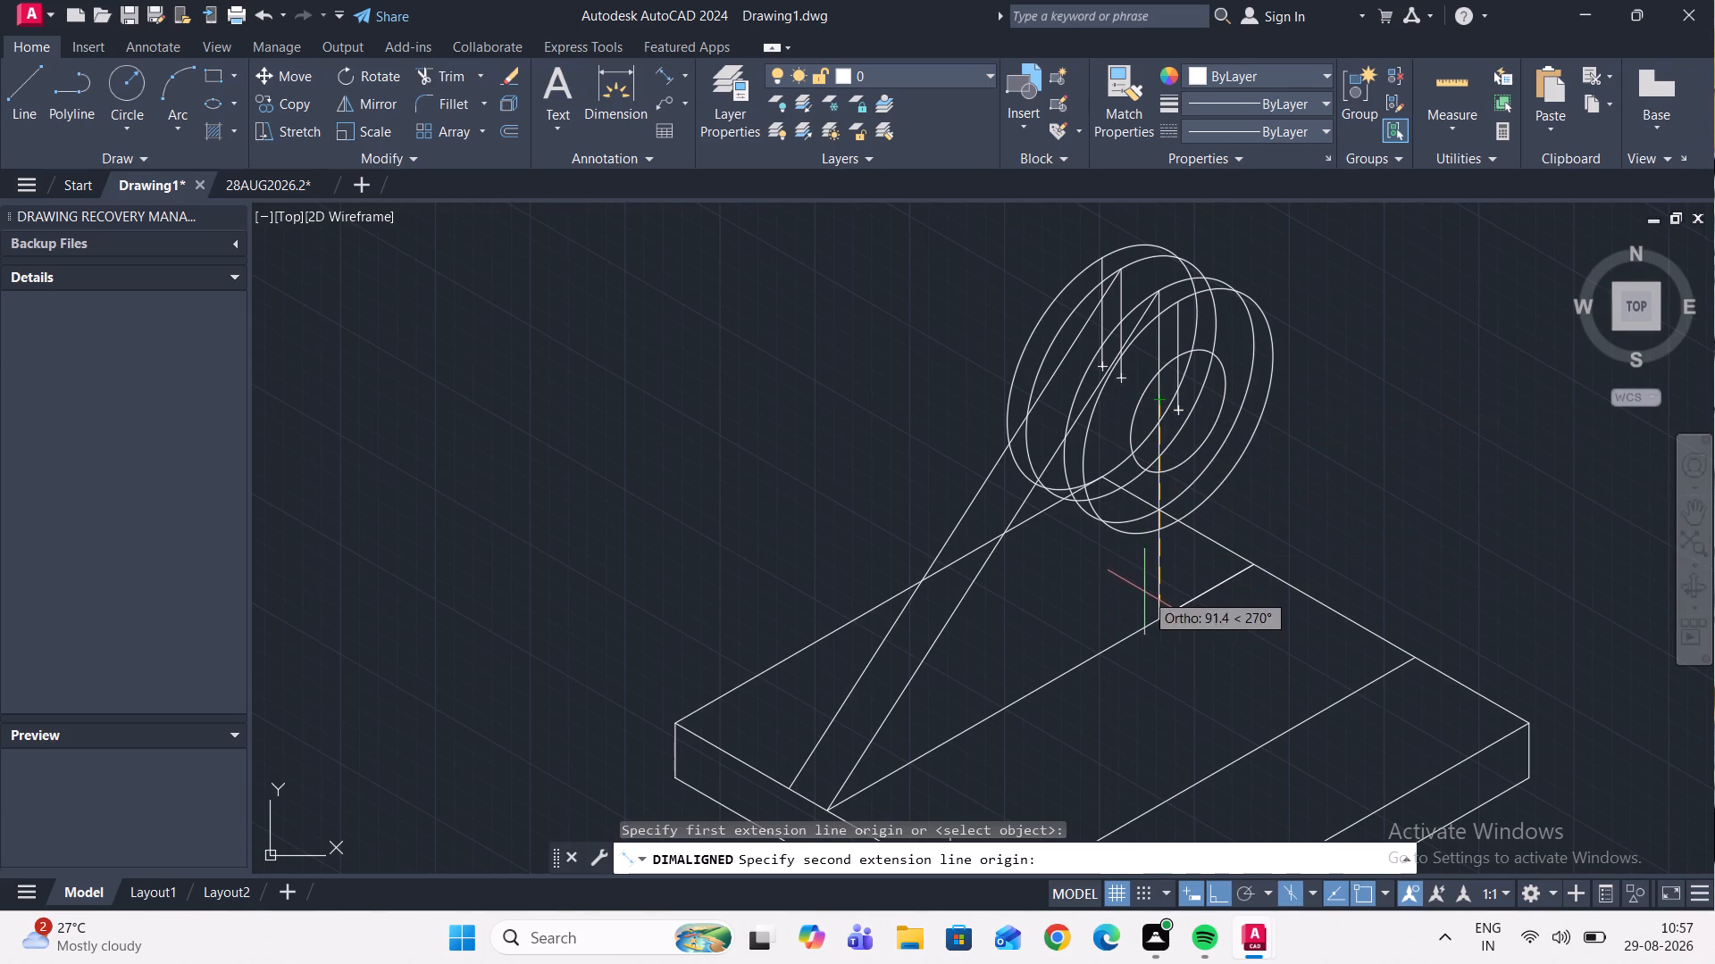
{"action": "left_click", "coordinate": [1162, 611]}
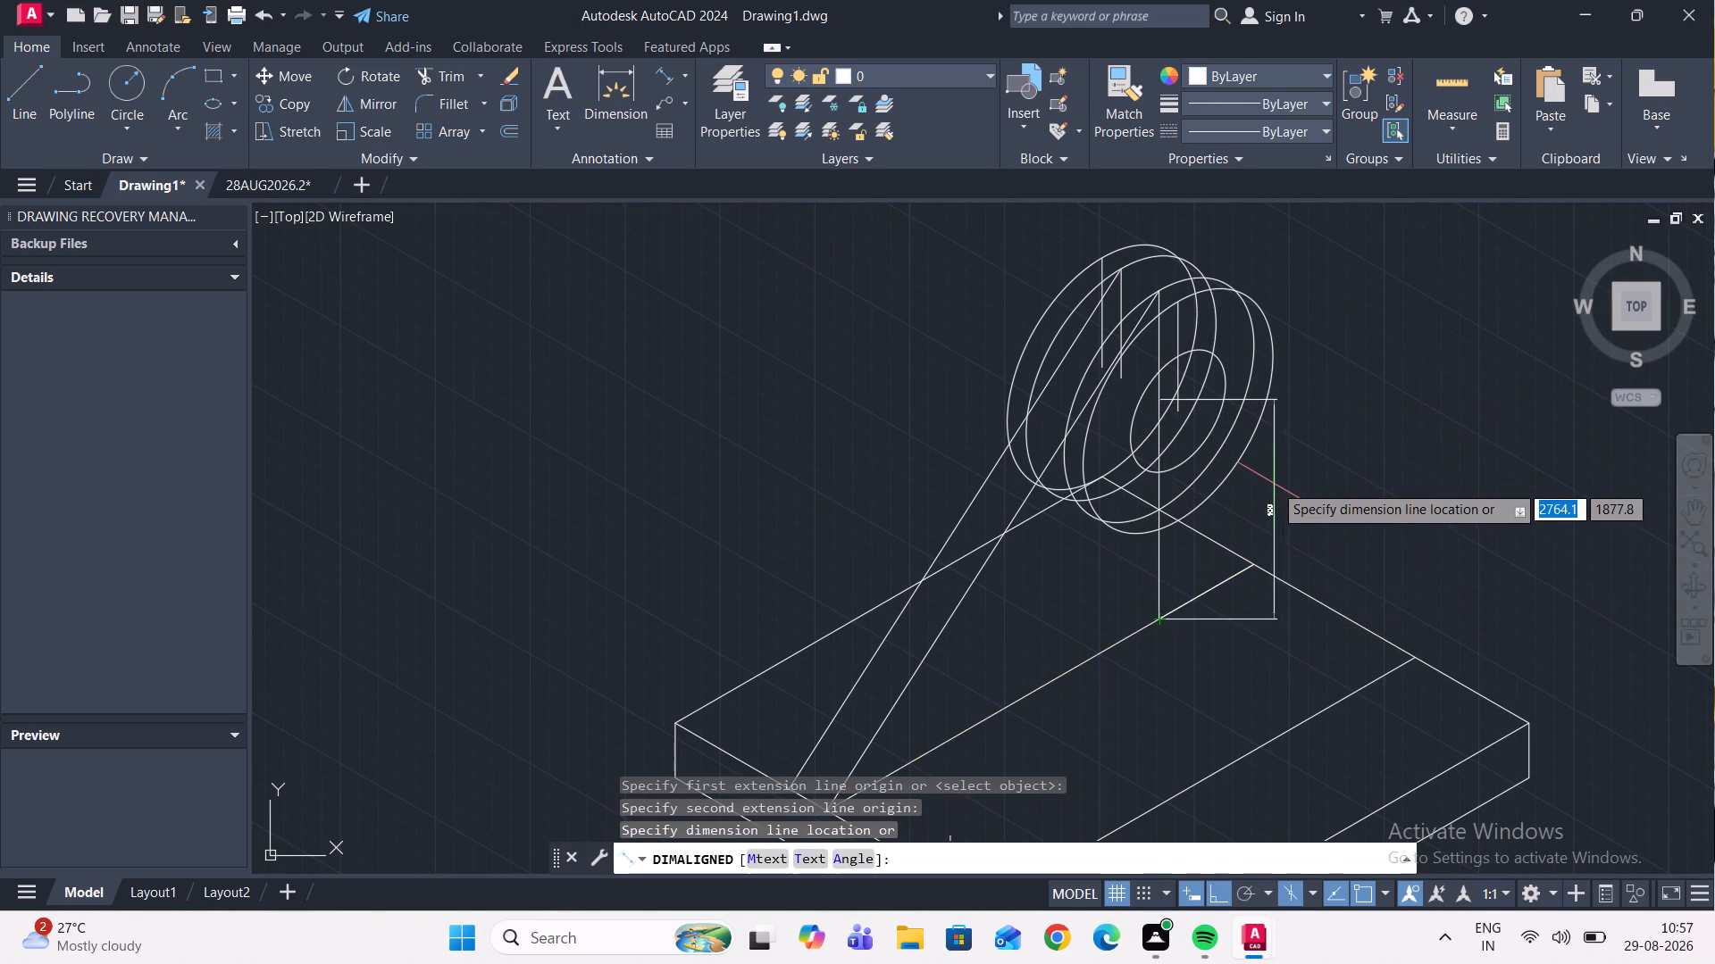
{"action": "scroll", "coordinate": [1274, 484], "scroll_direction": "up", "scroll_amount": 3}
{"action": "scroll", "coordinate": [1274, 484], "scroll_direction": "down", "scroll_amount": 2}
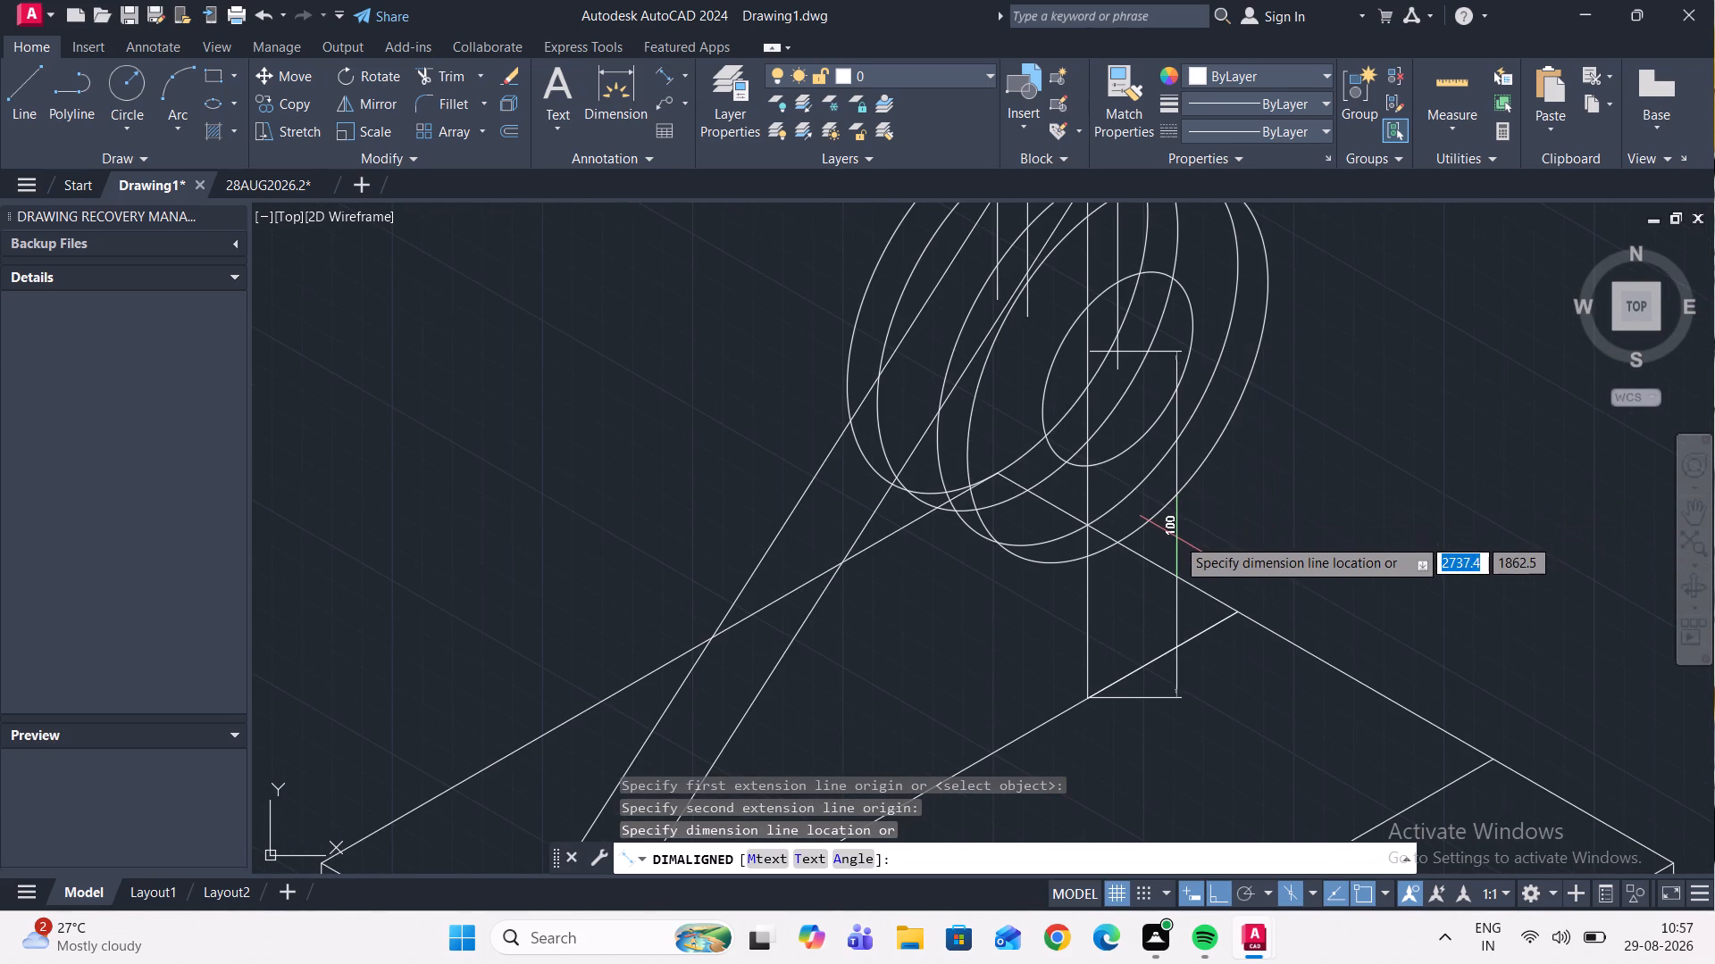
{"action": "key", "text": "Escape"}
Erase the backmost 50 mm vertical line inside the offset isocircles.
{"action": "scroll", "coordinate": [1174, 518], "scroll_direction": "down", "scroll_amount": 3}
{"action": "scroll", "coordinate": [1140, 388], "scroll_direction": "up", "scroll_amount": 2}
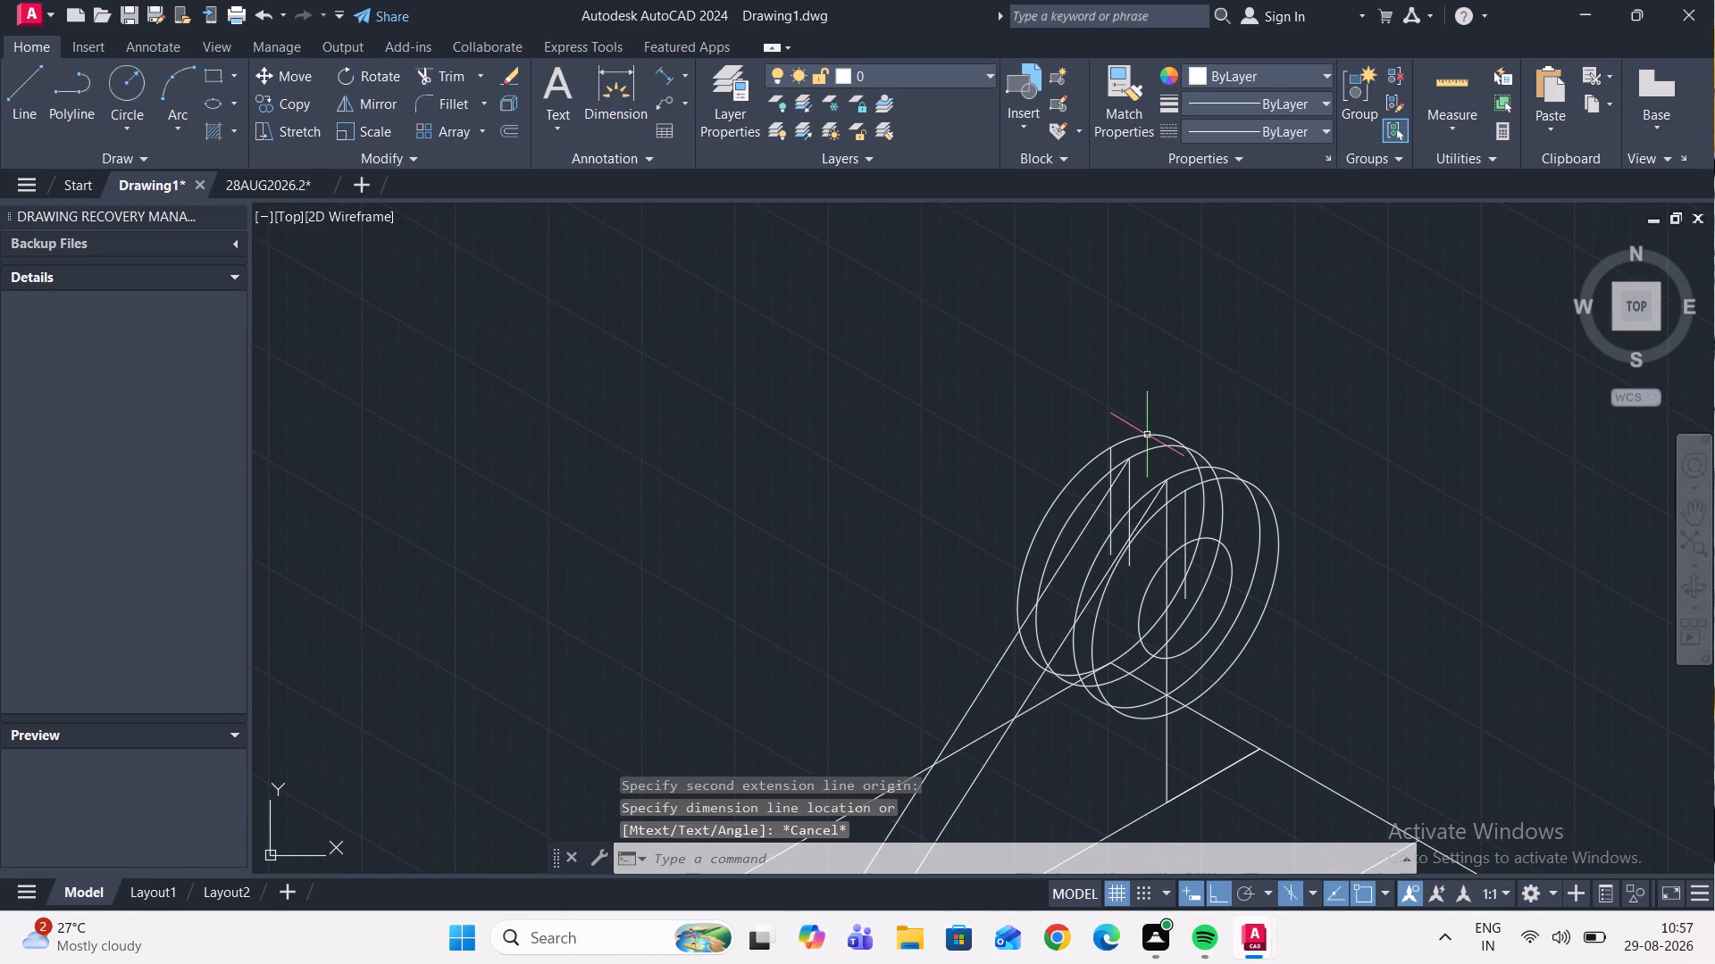
{"action": "scroll", "coordinate": [1145, 435], "scroll_direction": "up", "scroll_amount": 1}
{"action": "scroll", "coordinate": [1136, 432], "scroll_direction": "down", "scroll_amount": 2}
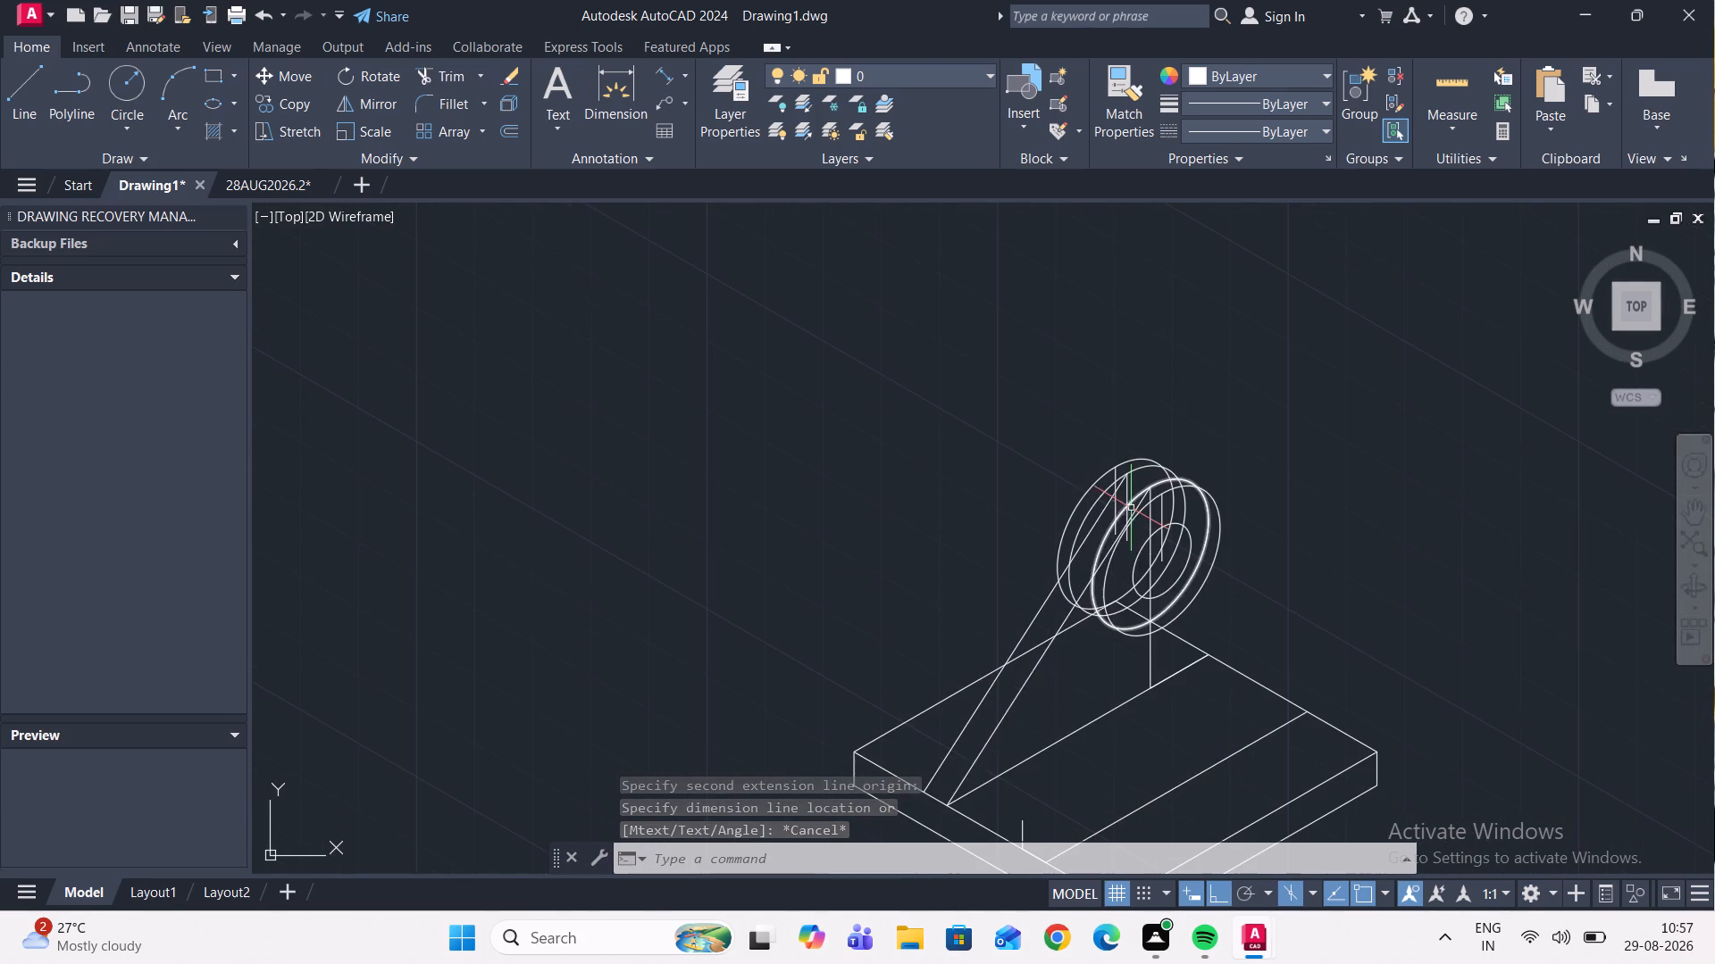
{"action": "scroll", "coordinate": [1159, 585], "scroll_direction": "up", "scroll_amount": 2}
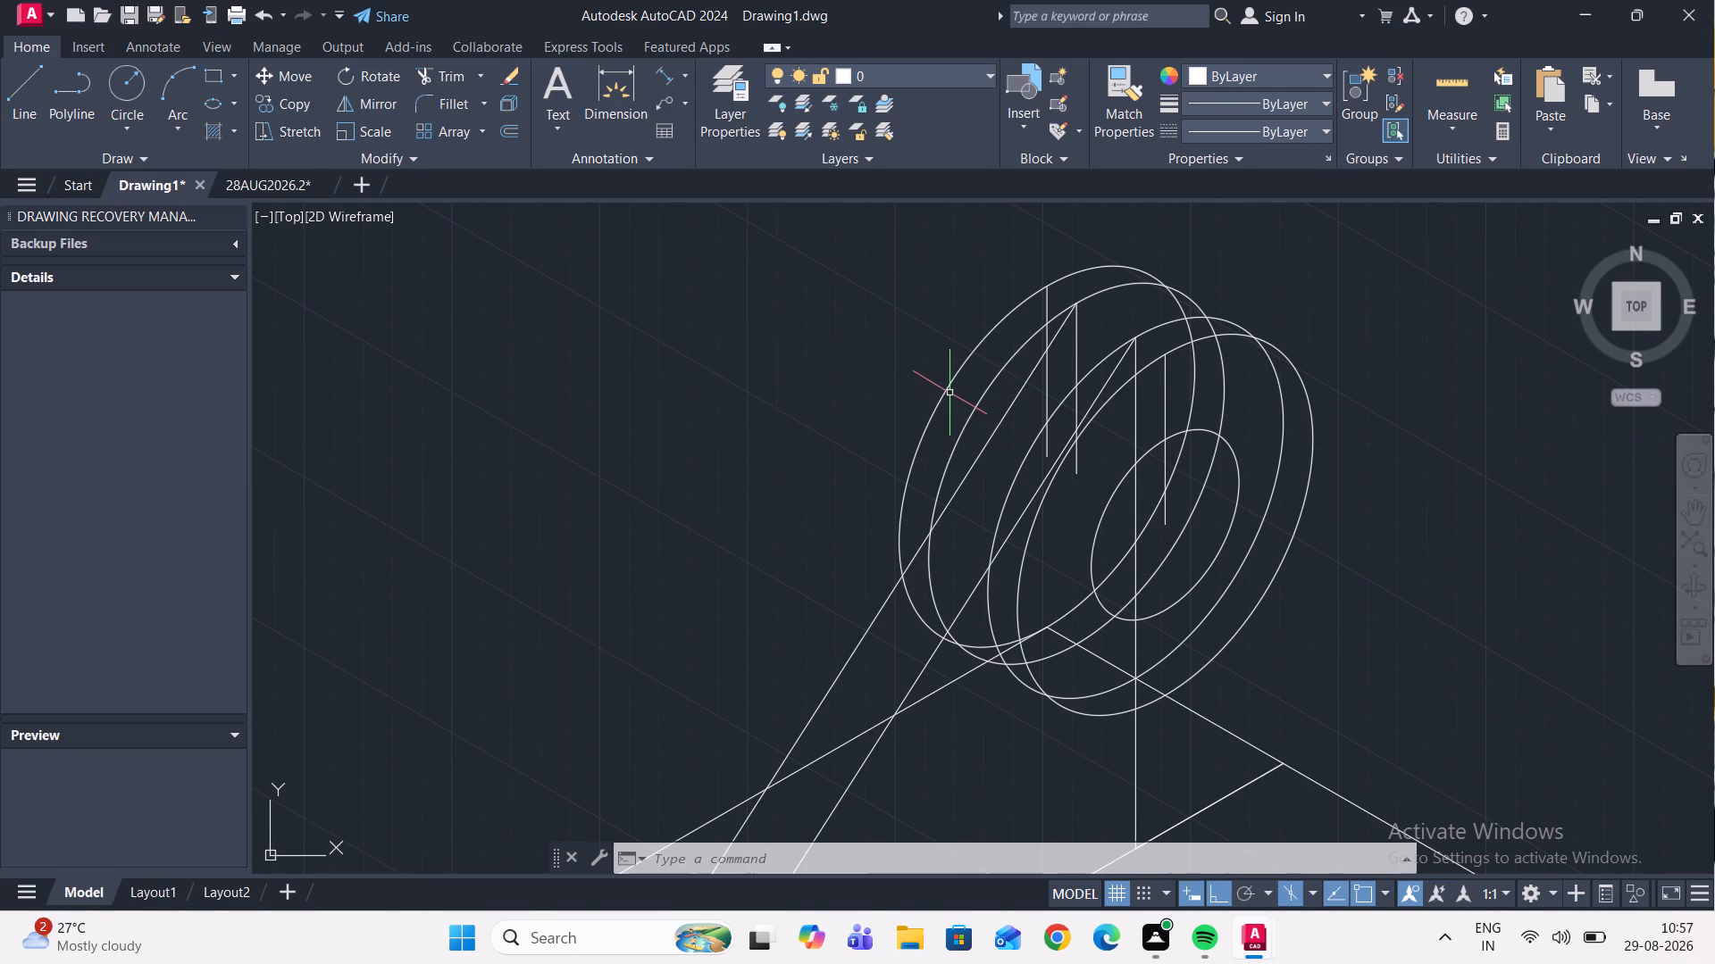
{"action": "scroll", "coordinate": [950, 393], "scroll_direction": "down", "scroll_amount": 1}
{"action": "scroll", "coordinate": [950, 393], "scroll_direction": "up", "scroll_amount": 1}
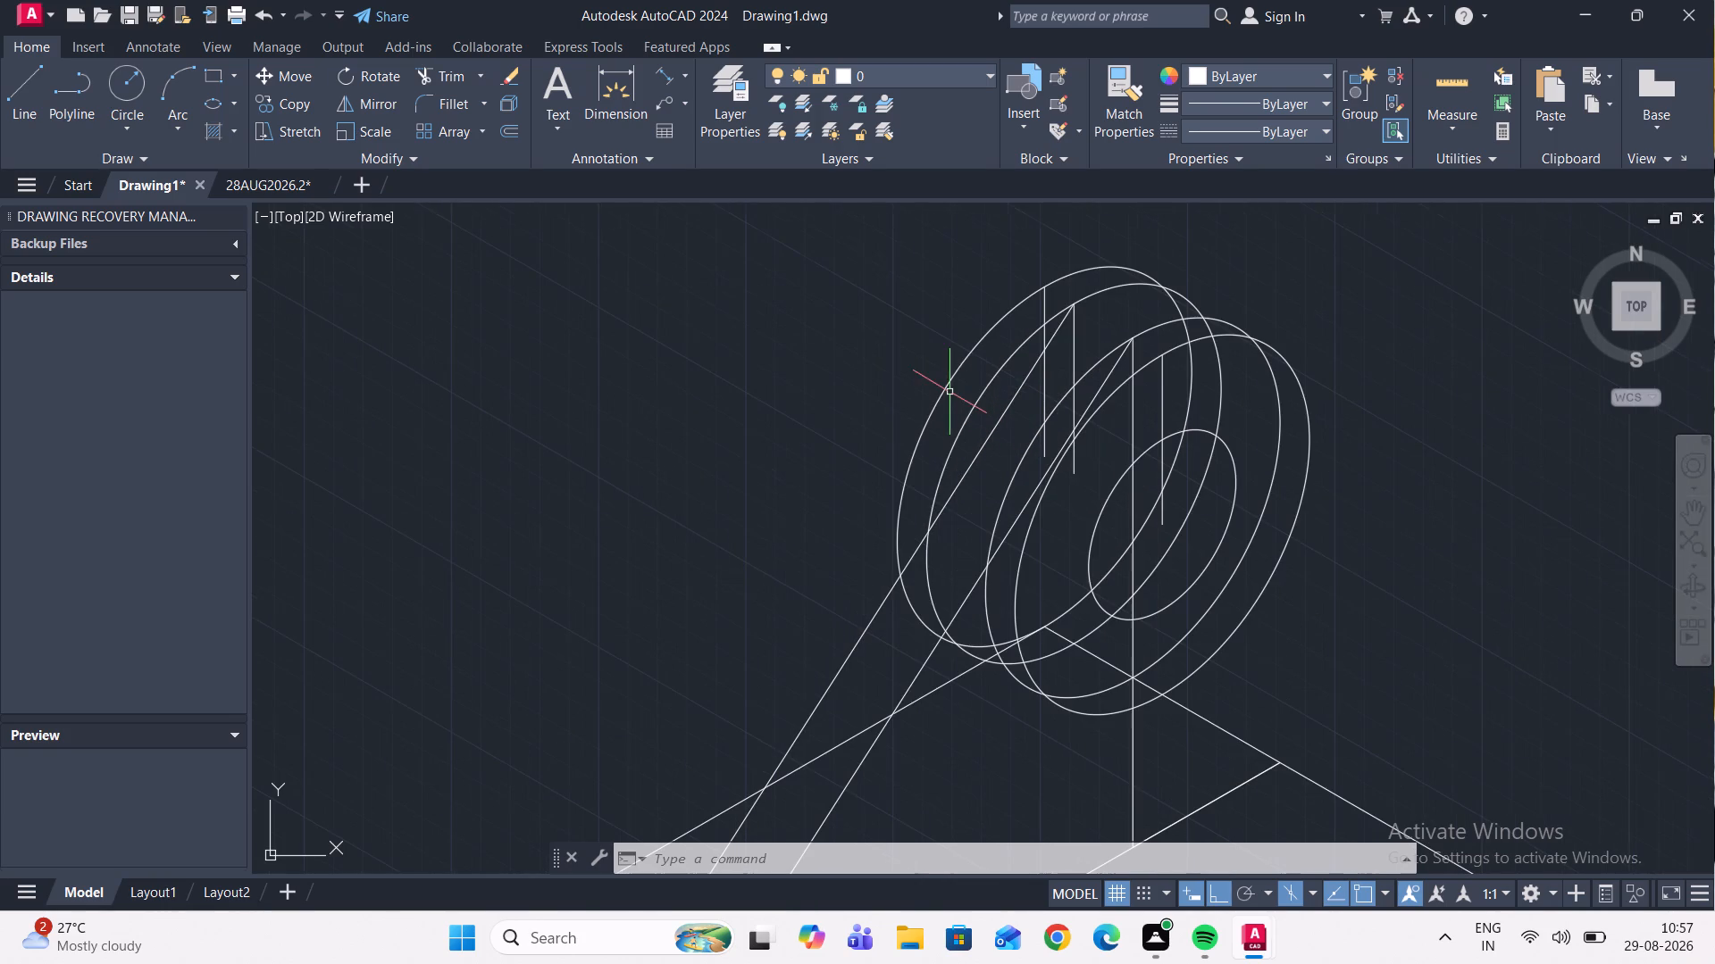
{"action": "left_click", "coordinate": [1042, 302]}
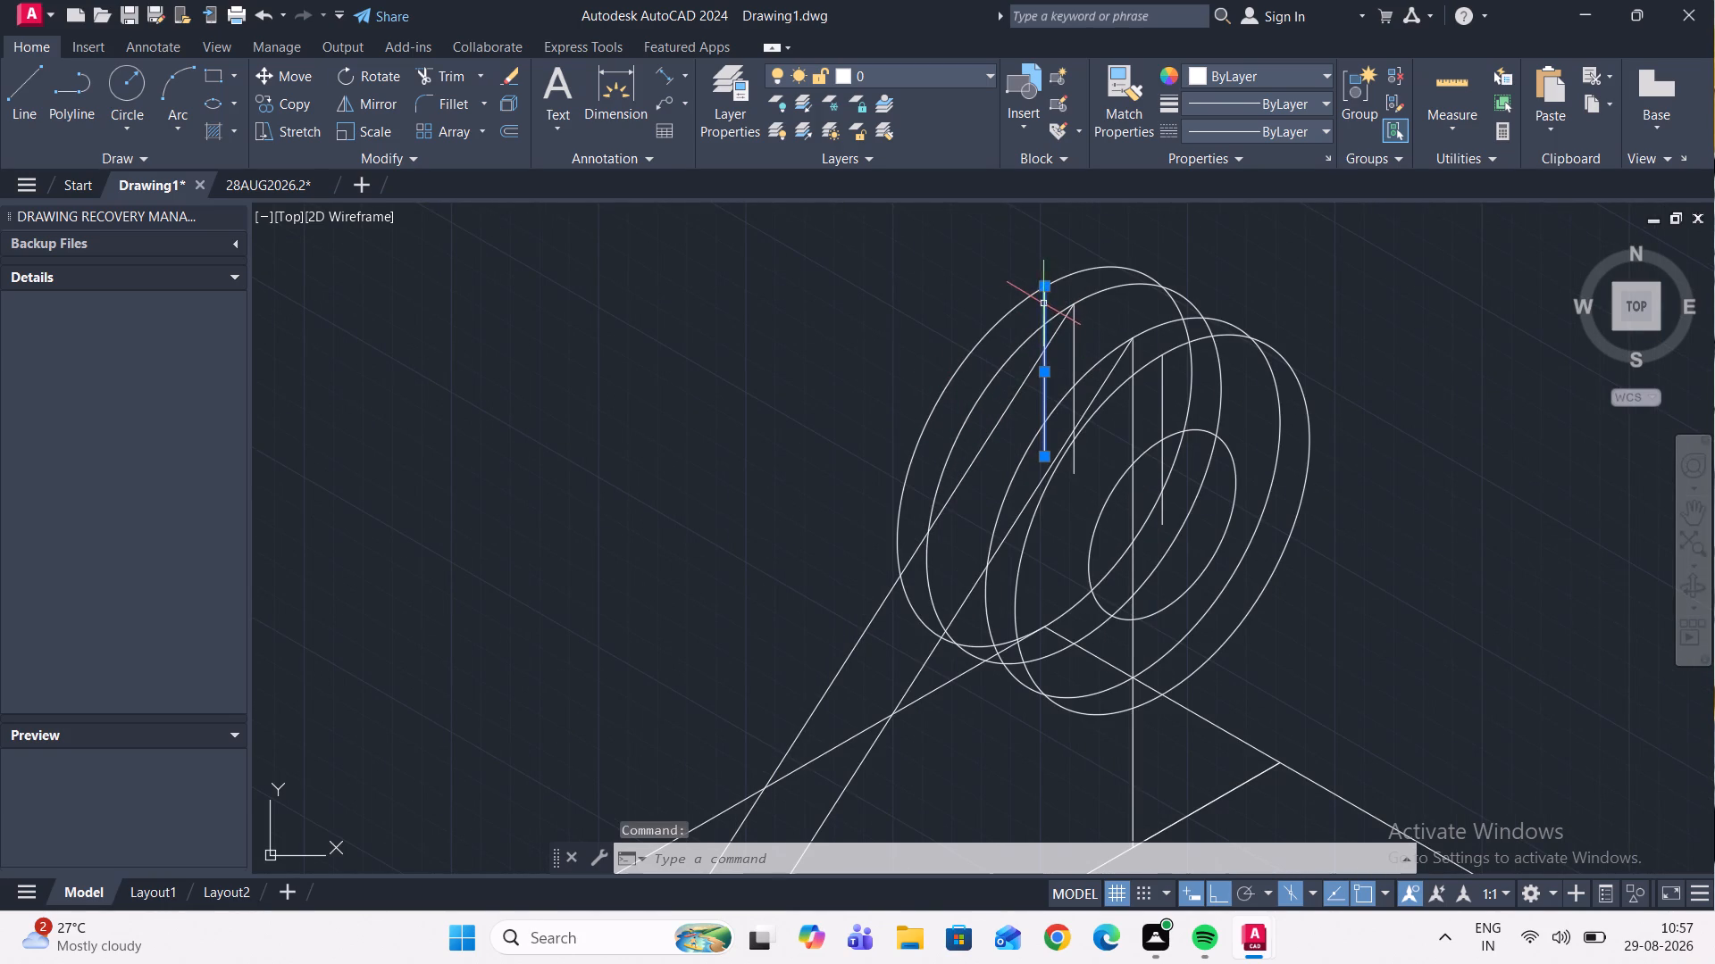
{"action": "key", "text": "Delete"}
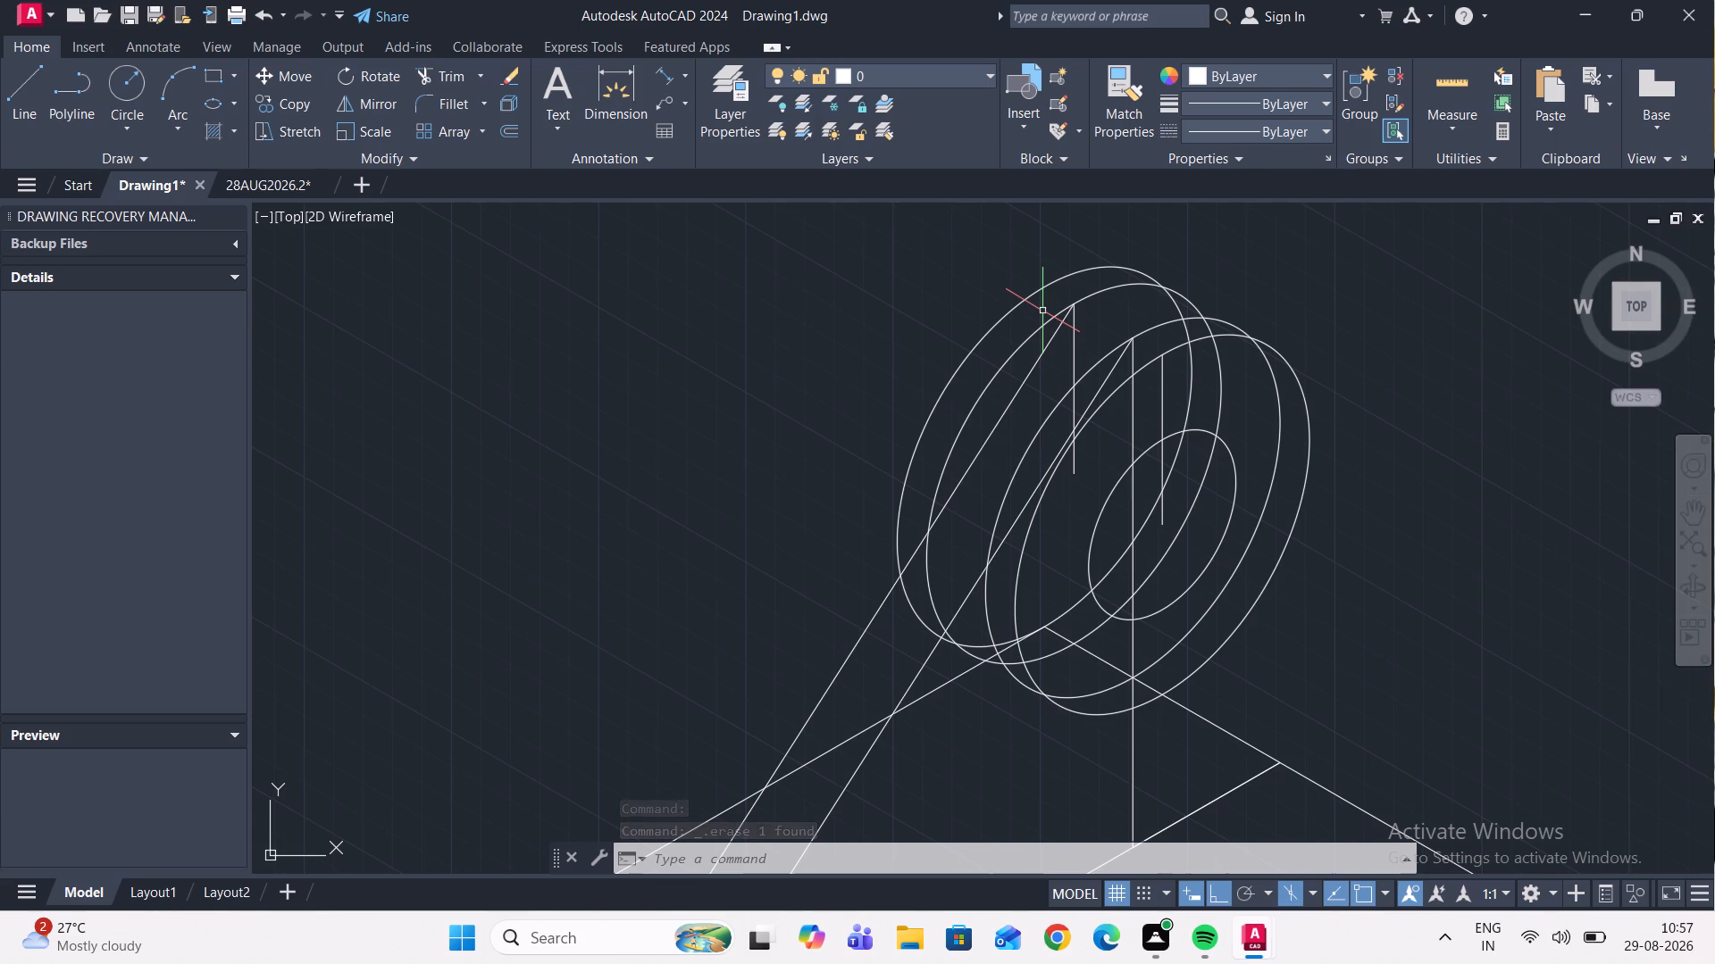
Examine the offset isocircles and their slanted lines, highlighting the second large isocircle from the back.
{"action": "scroll", "coordinate": [1042, 311], "scroll_direction": "down", "scroll_amount": 3}
{"action": "scroll", "coordinate": [1043, 312], "scroll_direction": "up", "scroll_amount": 1}
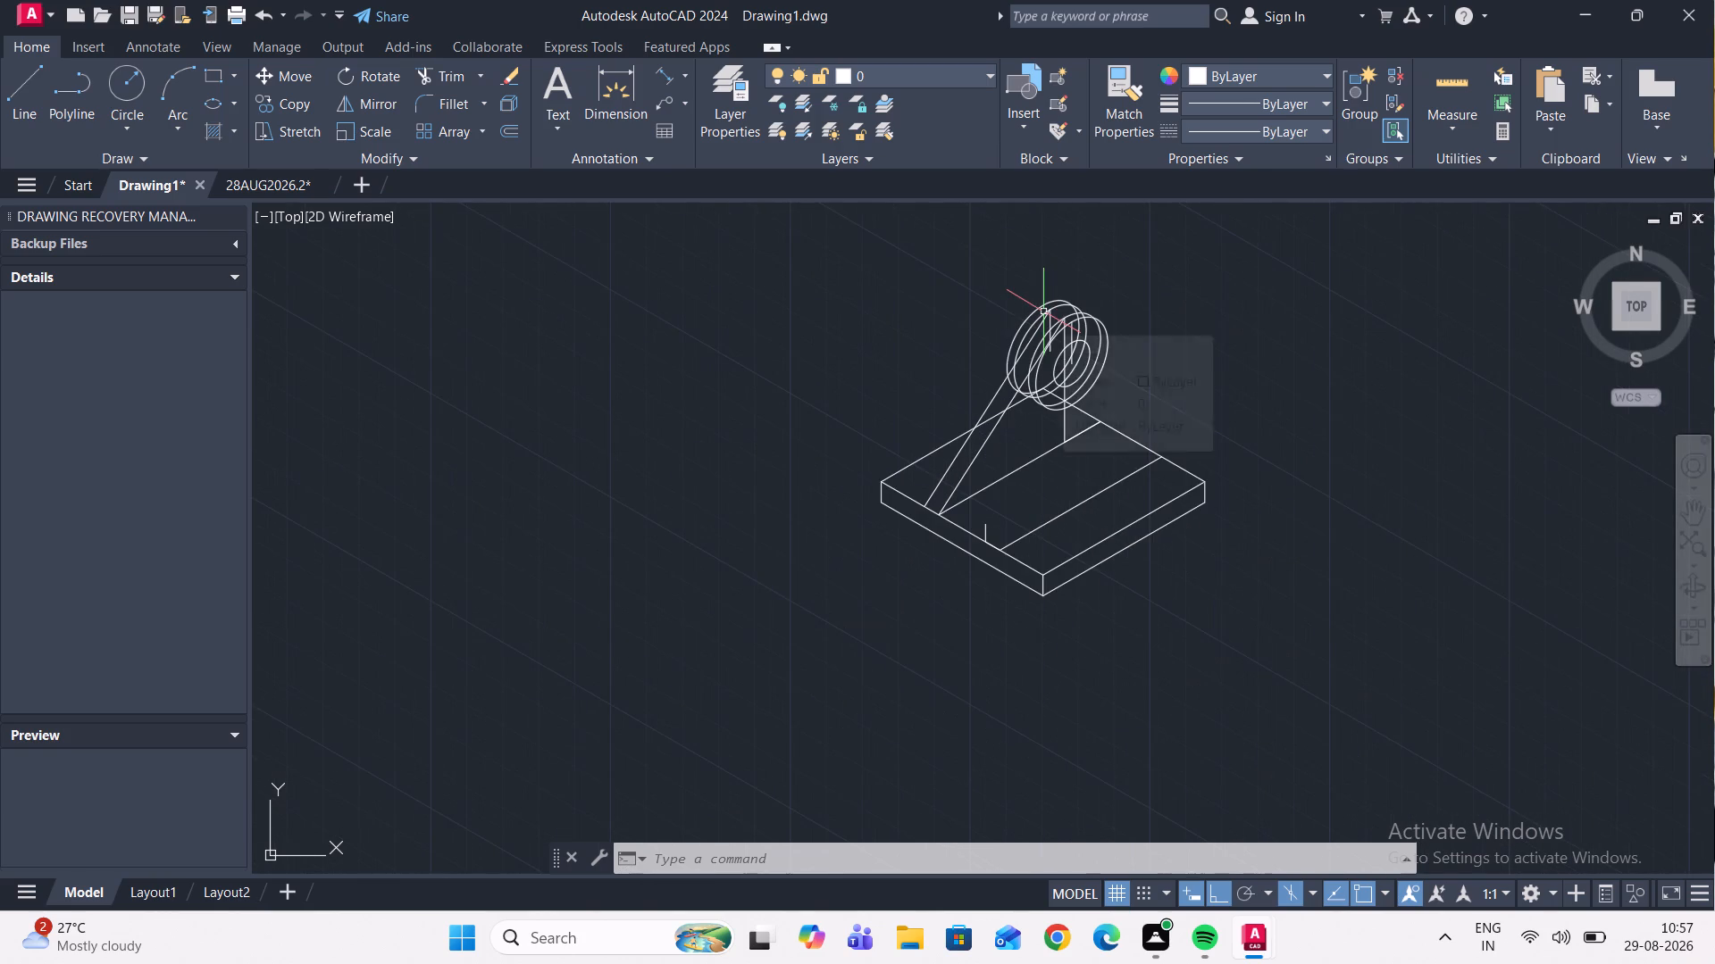
{"action": "scroll", "coordinate": [1043, 312], "scroll_direction": "up", "scroll_amount": 3}
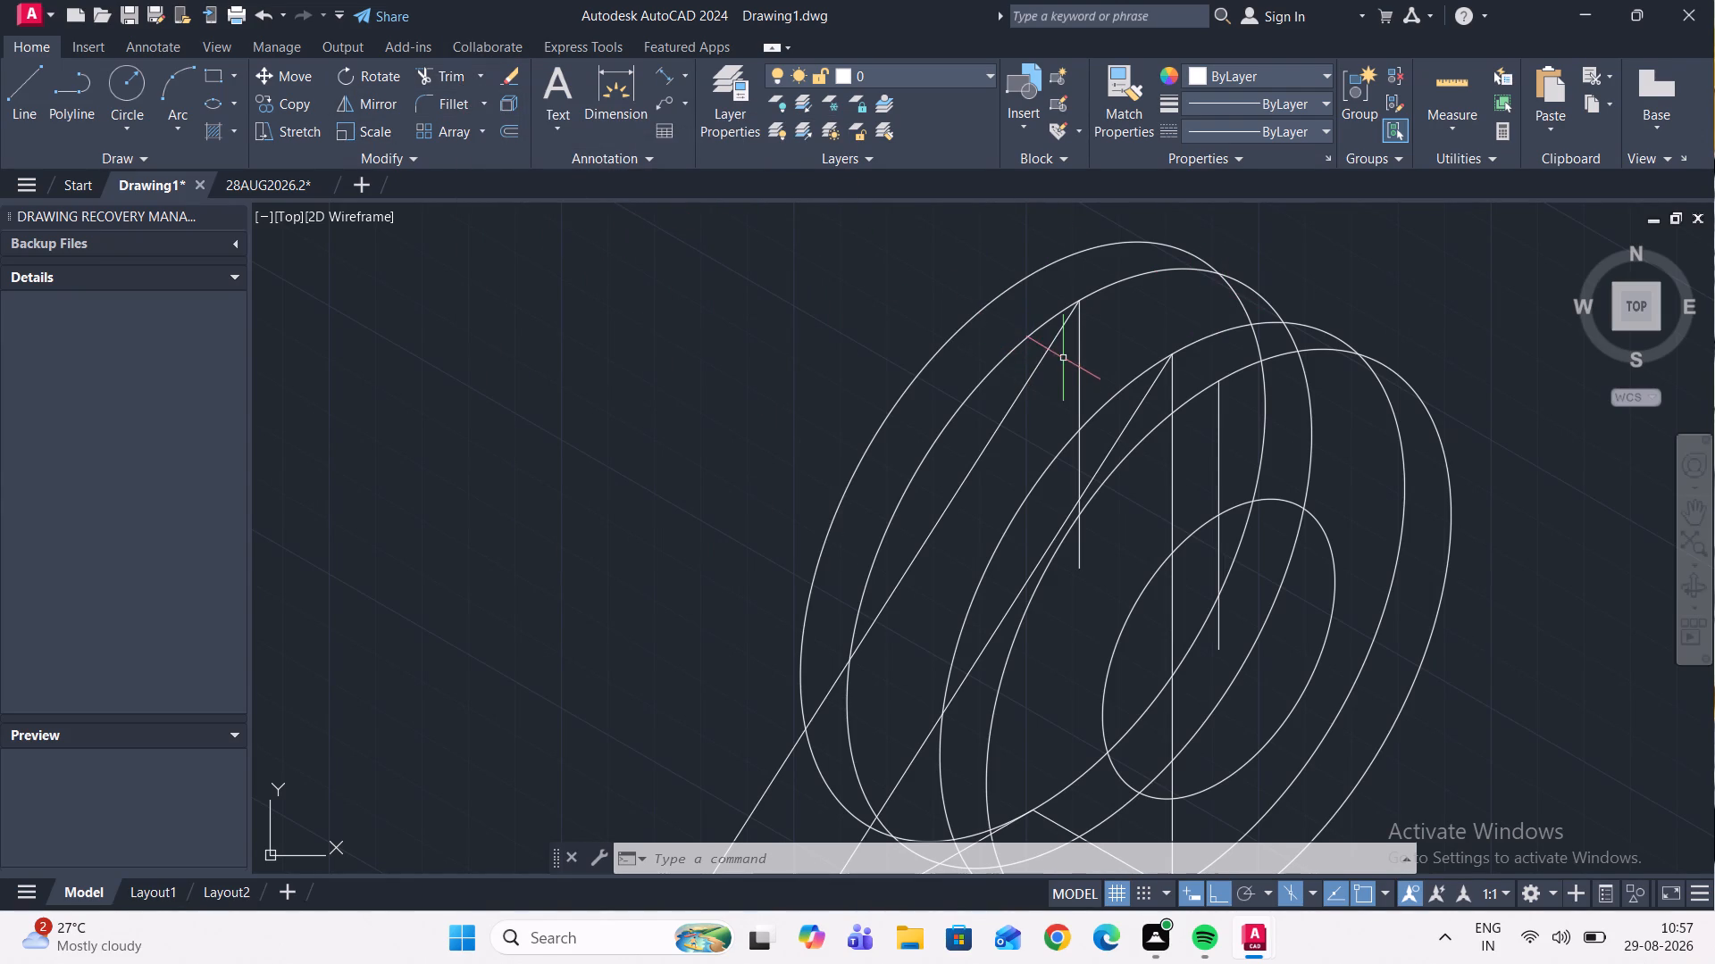
{"action": "left_click", "coordinate": [969, 391]}
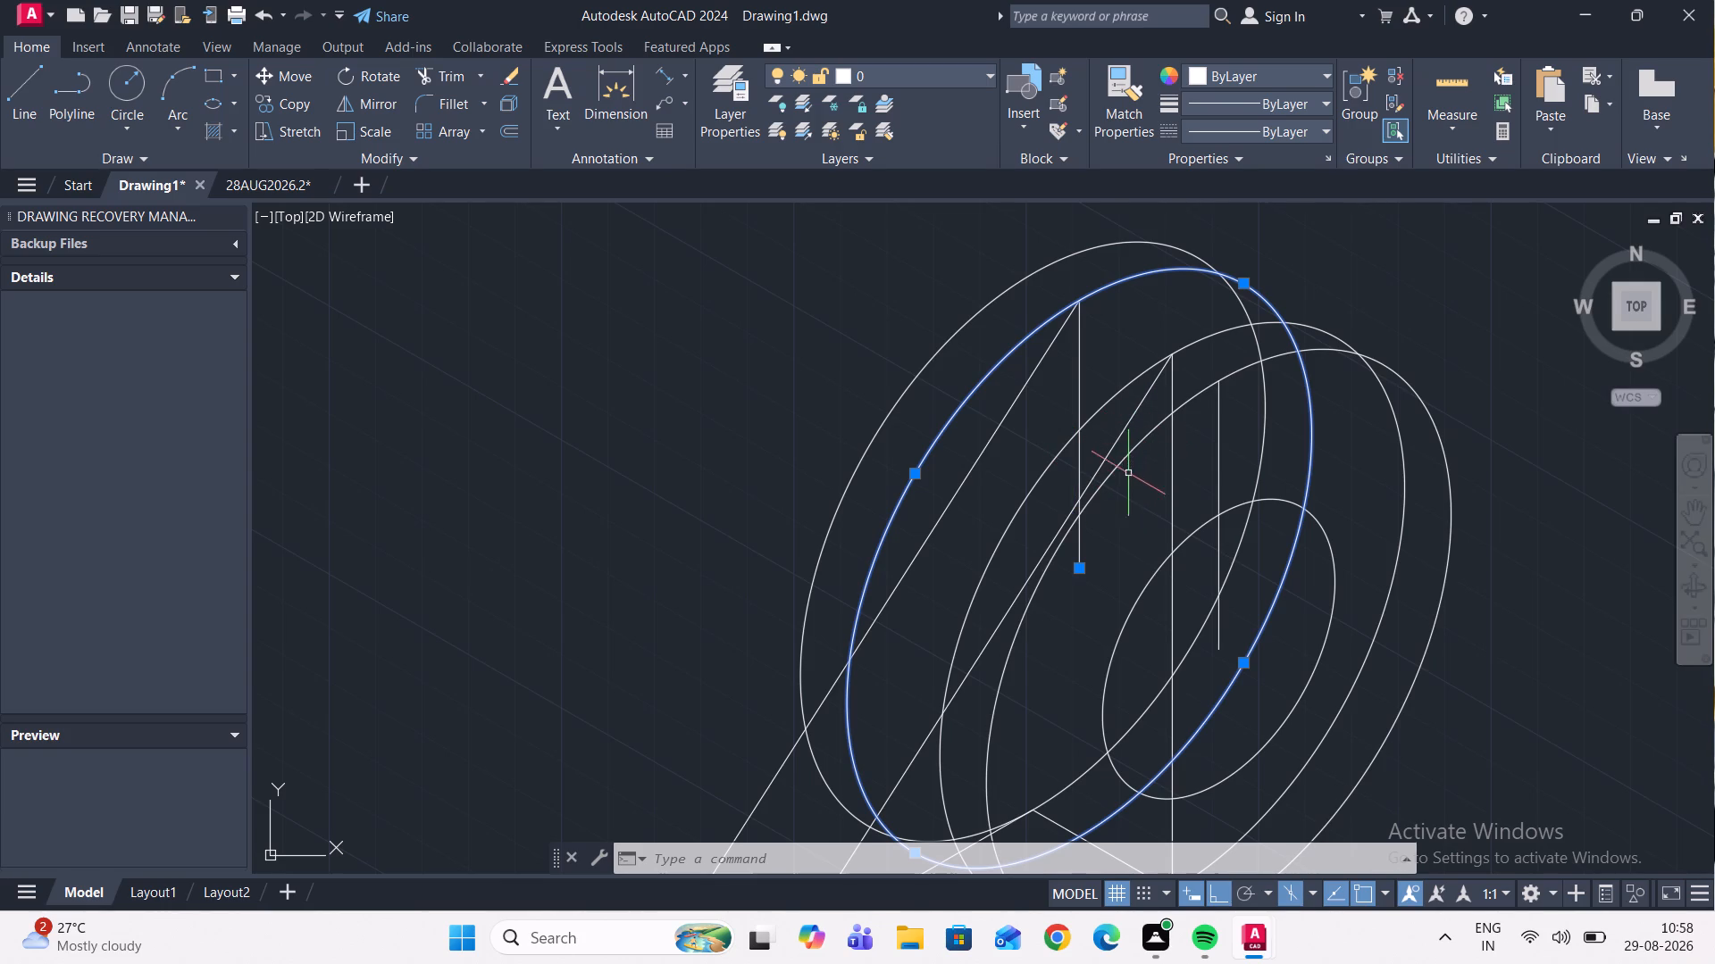
{"action": "scroll", "coordinate": [1051, 566], "scroll_direction": "up", "scroll_amount": 1}
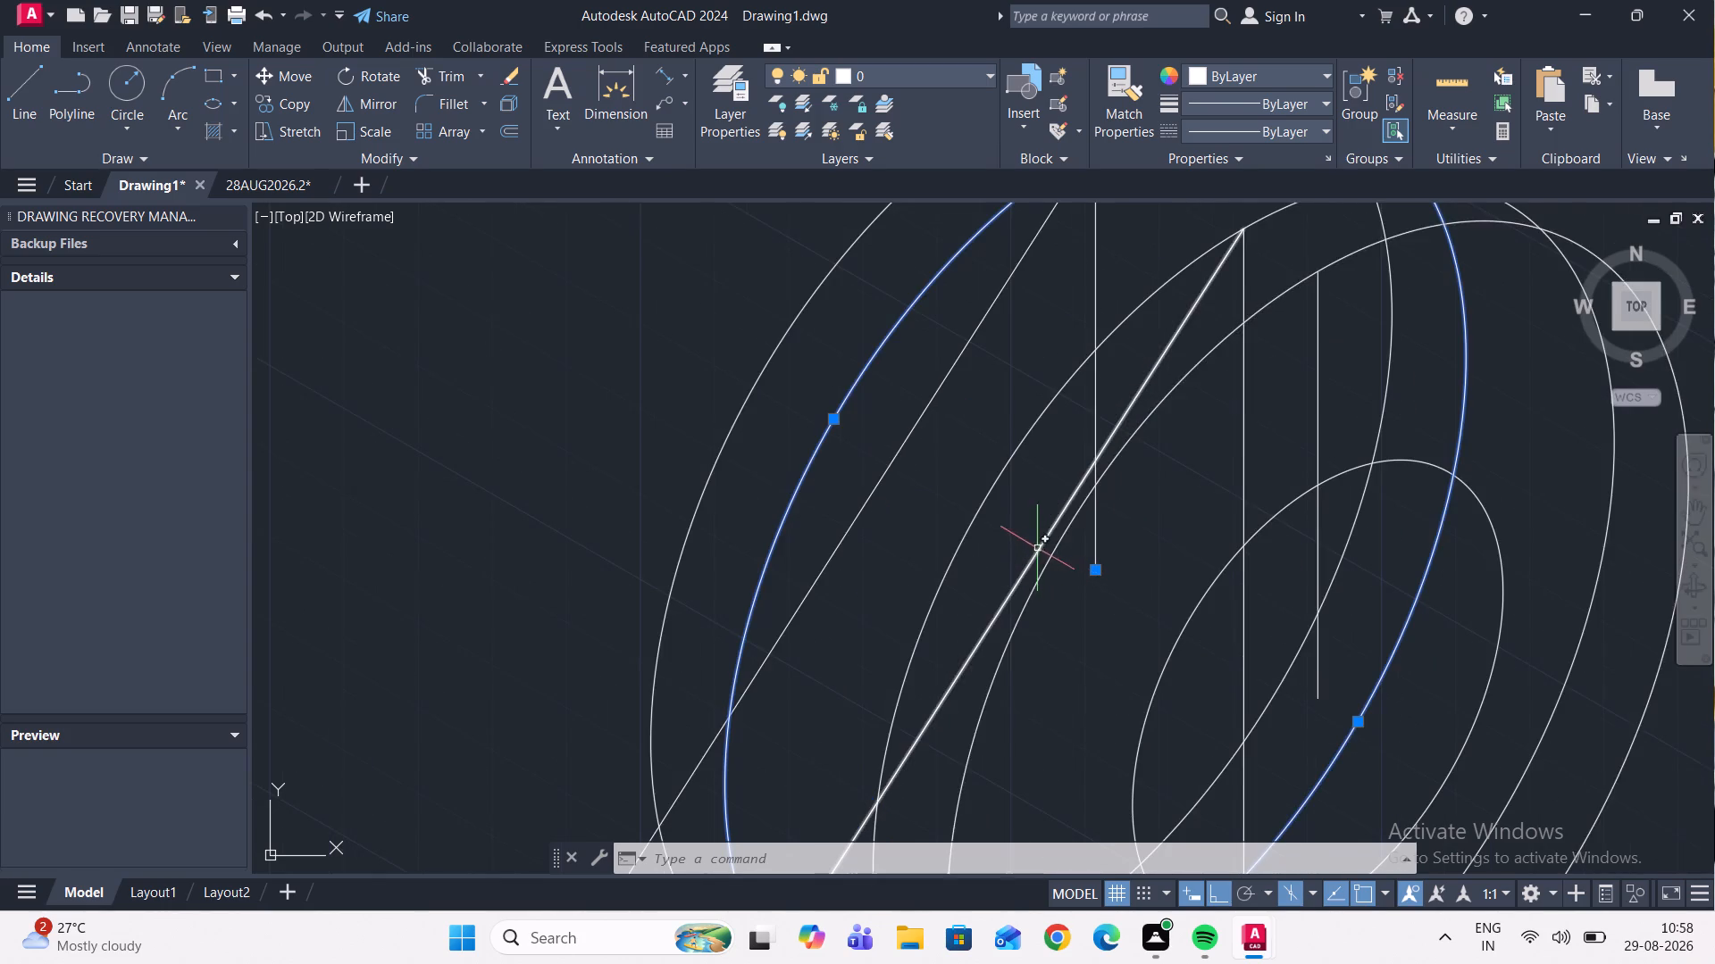
{"action": "scroll", "coordinate": [1036, 546], "scroll_direction": "down", "scroll_amount": 2}
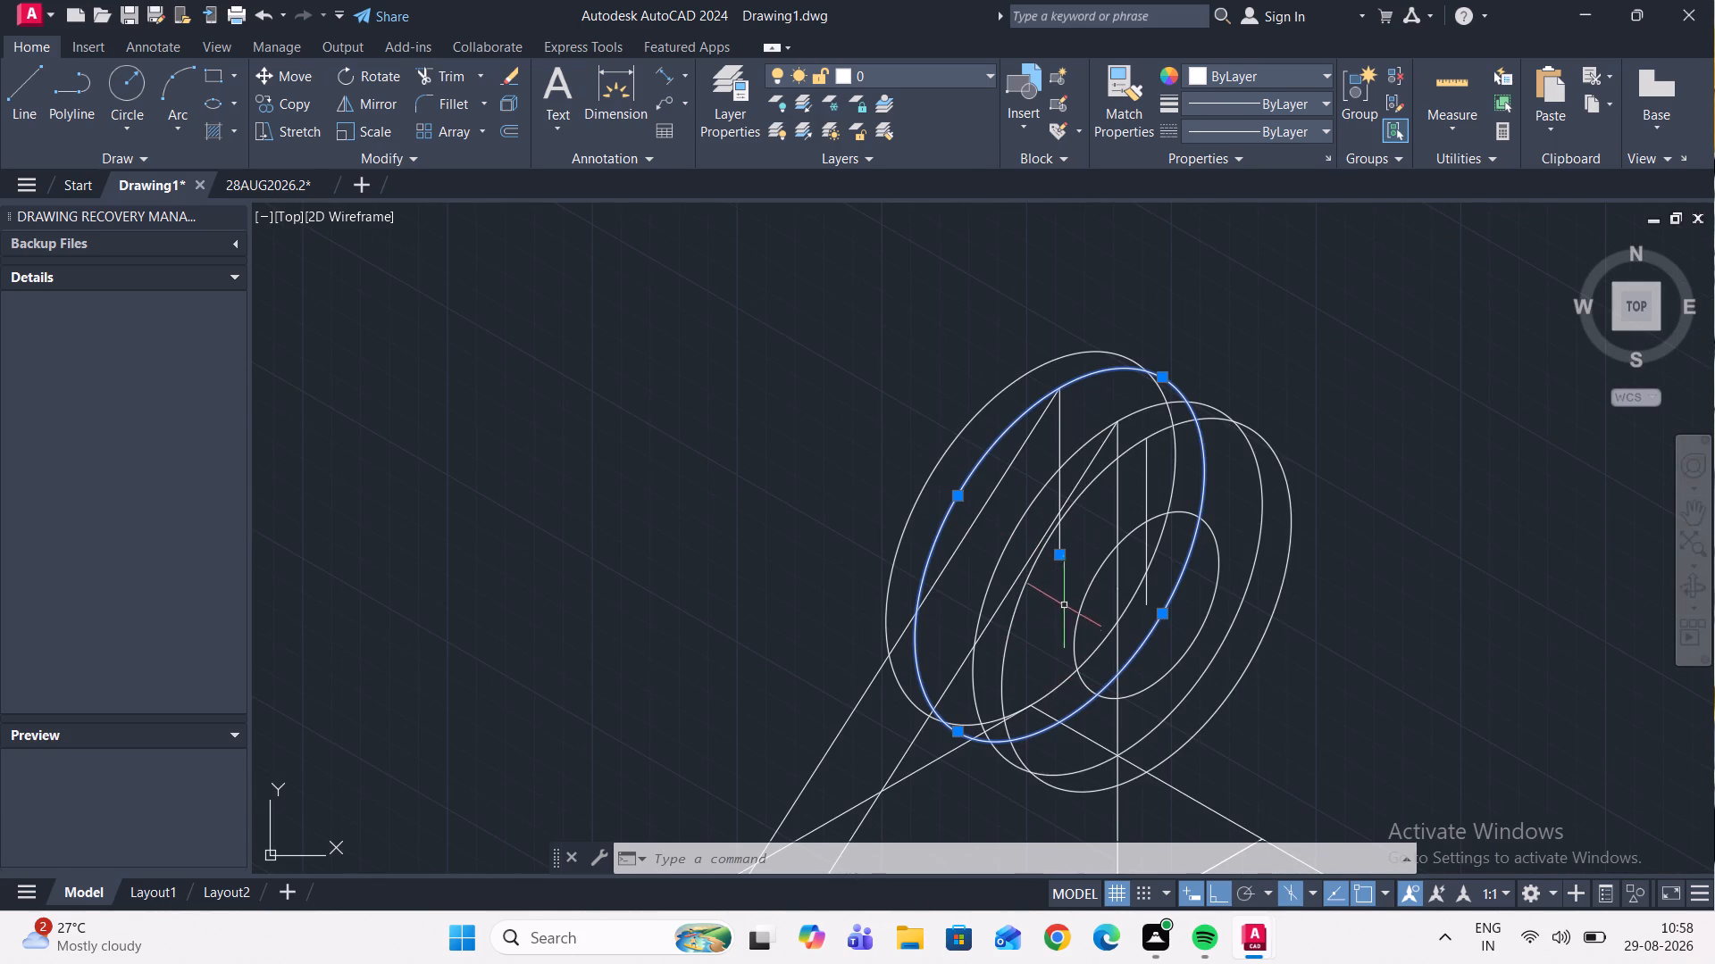
{"action": "scroll", "coordinate": [1072, 576], "scroll_direction": "up", "scroll_amount": 1}
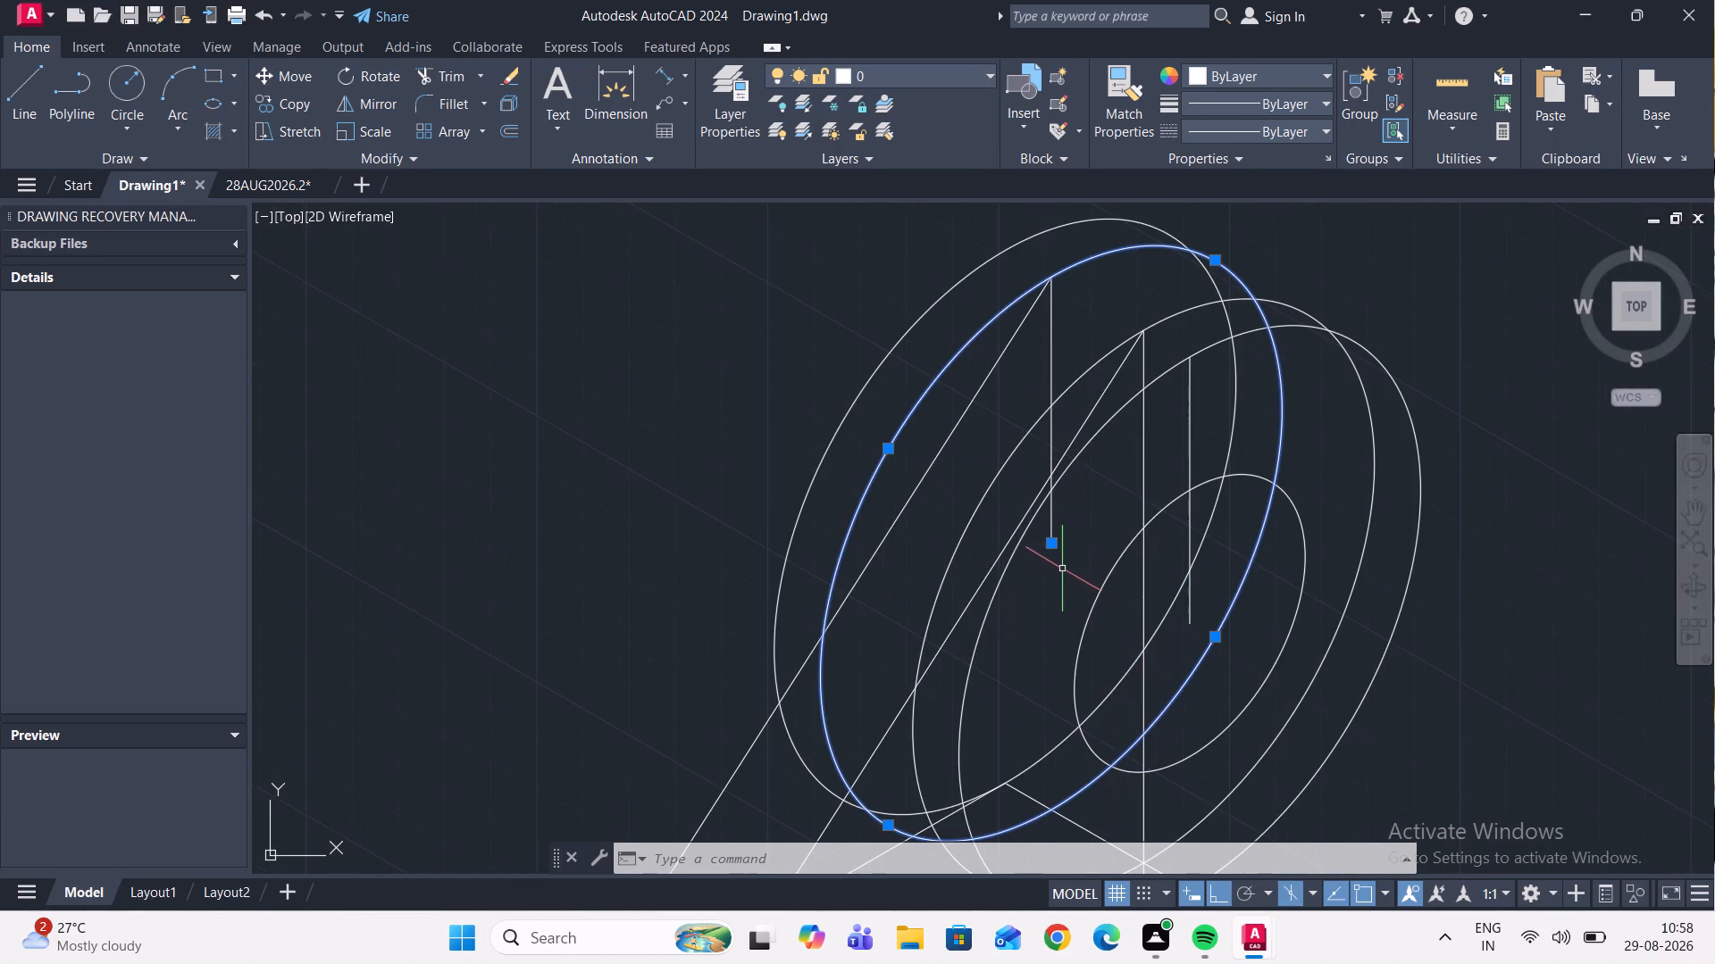
{"action": "scroll", "coordinate": [1059, 566], "scroll_direction": "down", "scroll_amount": 5}
{"action": "scroll", "coordinate": [1025, 624], "scroll_direction": "up", "scroll_amount": 2}
{"action": "scroll", "coordinate": [1065, 519], "scroll_direction": "up", "scroll_amount": 2}
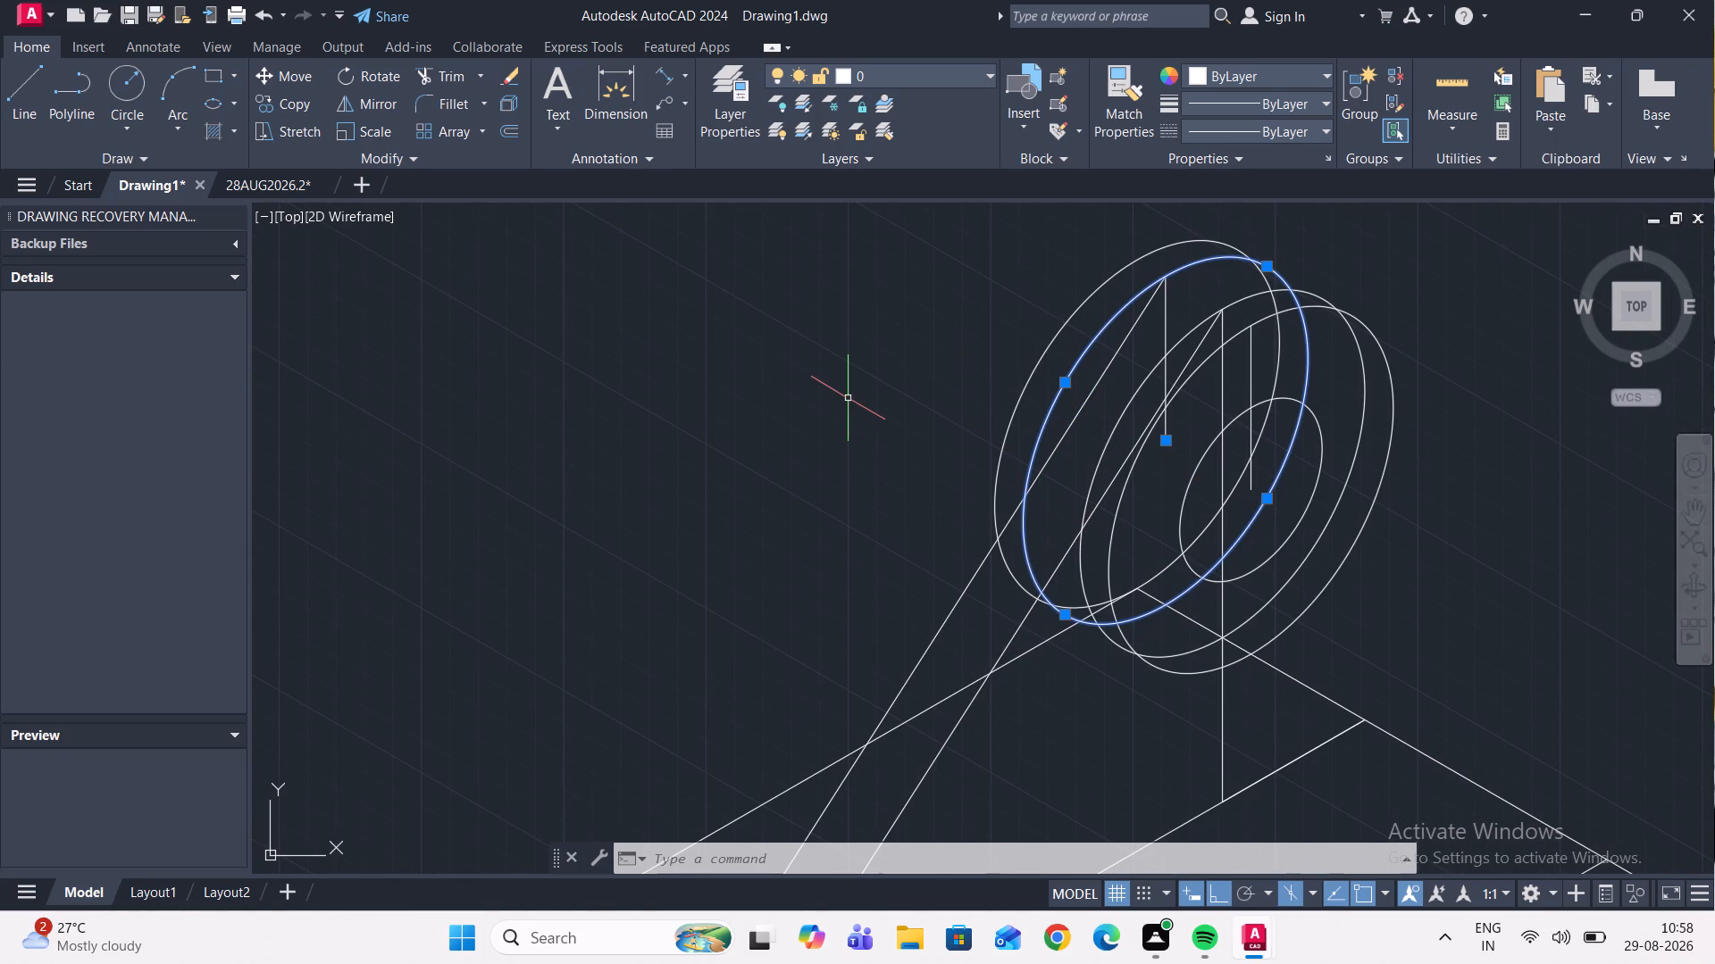
{"action": "key", "text": "Escape"}
{"action": "scroll", "coordinate": [985, 458], "scroll_direction": "down", "scroll_amount": 2}
{"action": "scroll", "coordinate": [1073, 455], "scroll_direction": "down", "scroll_amount": 1}
{"action": "scroll", "coordinate": [1126, 412], "scroll_direction": "up", "scroll_amount": 2}
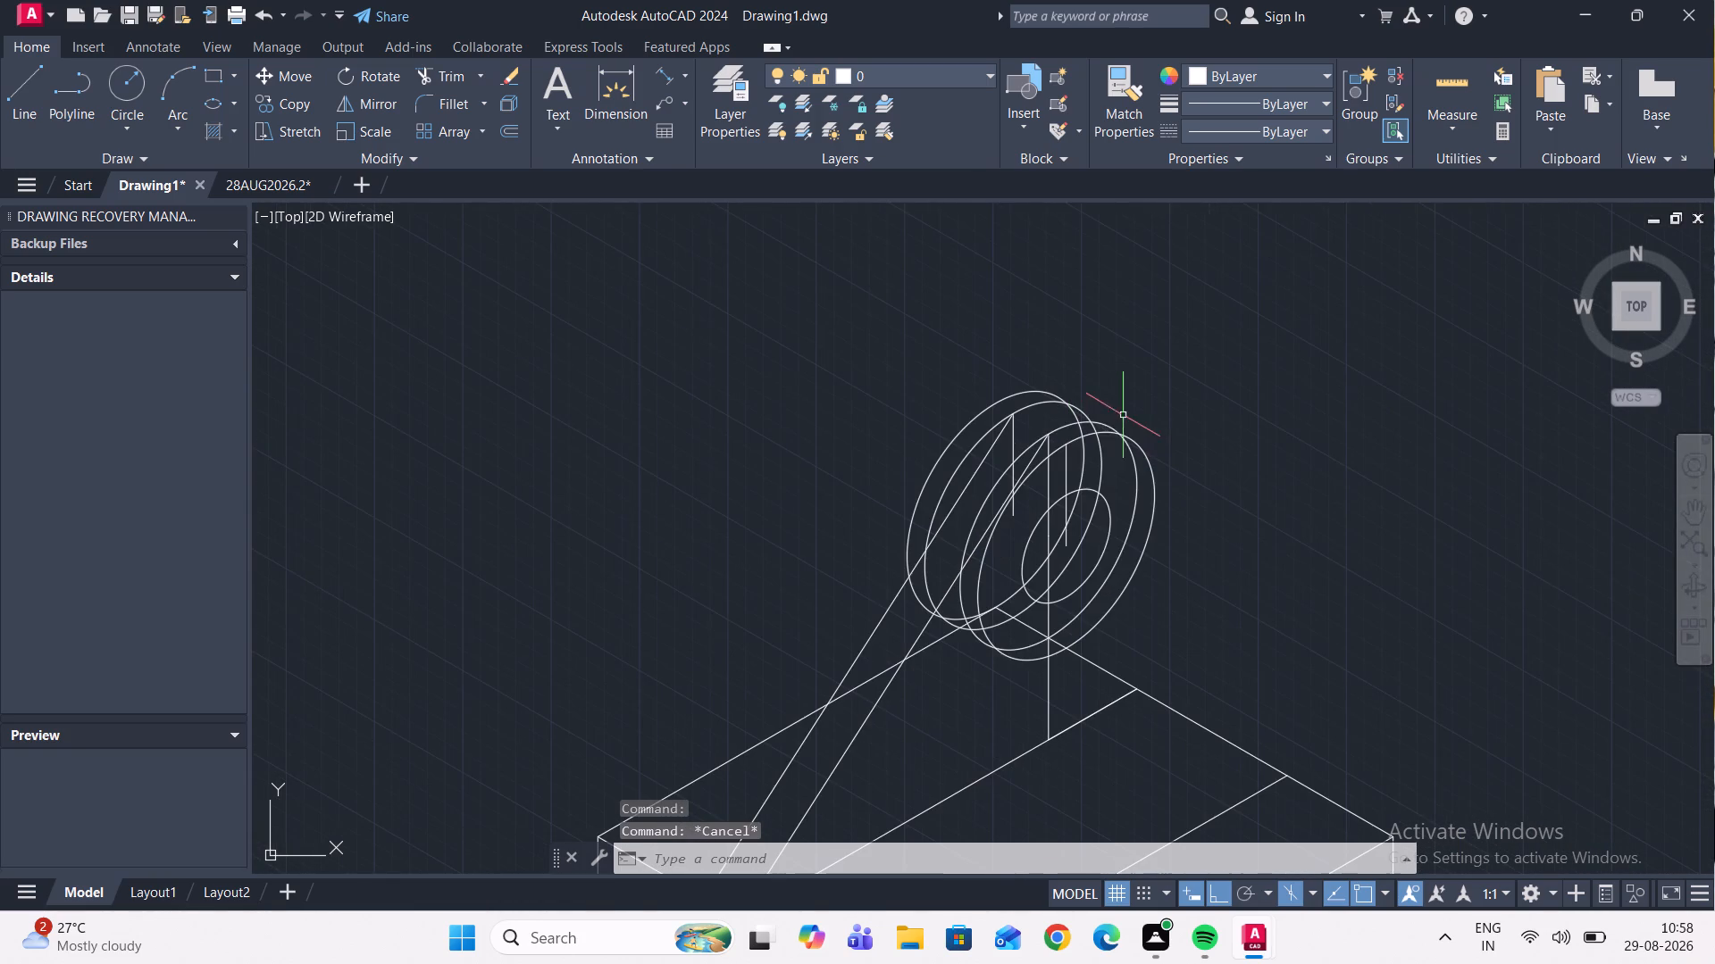
Trim away the part of the second large isocircle from the front that lies inside the frontmost large isocircle.
{"action": "scroll", "coordinate": [1083, 566], "scroll_direction": "up", "scroll_amount": 1}
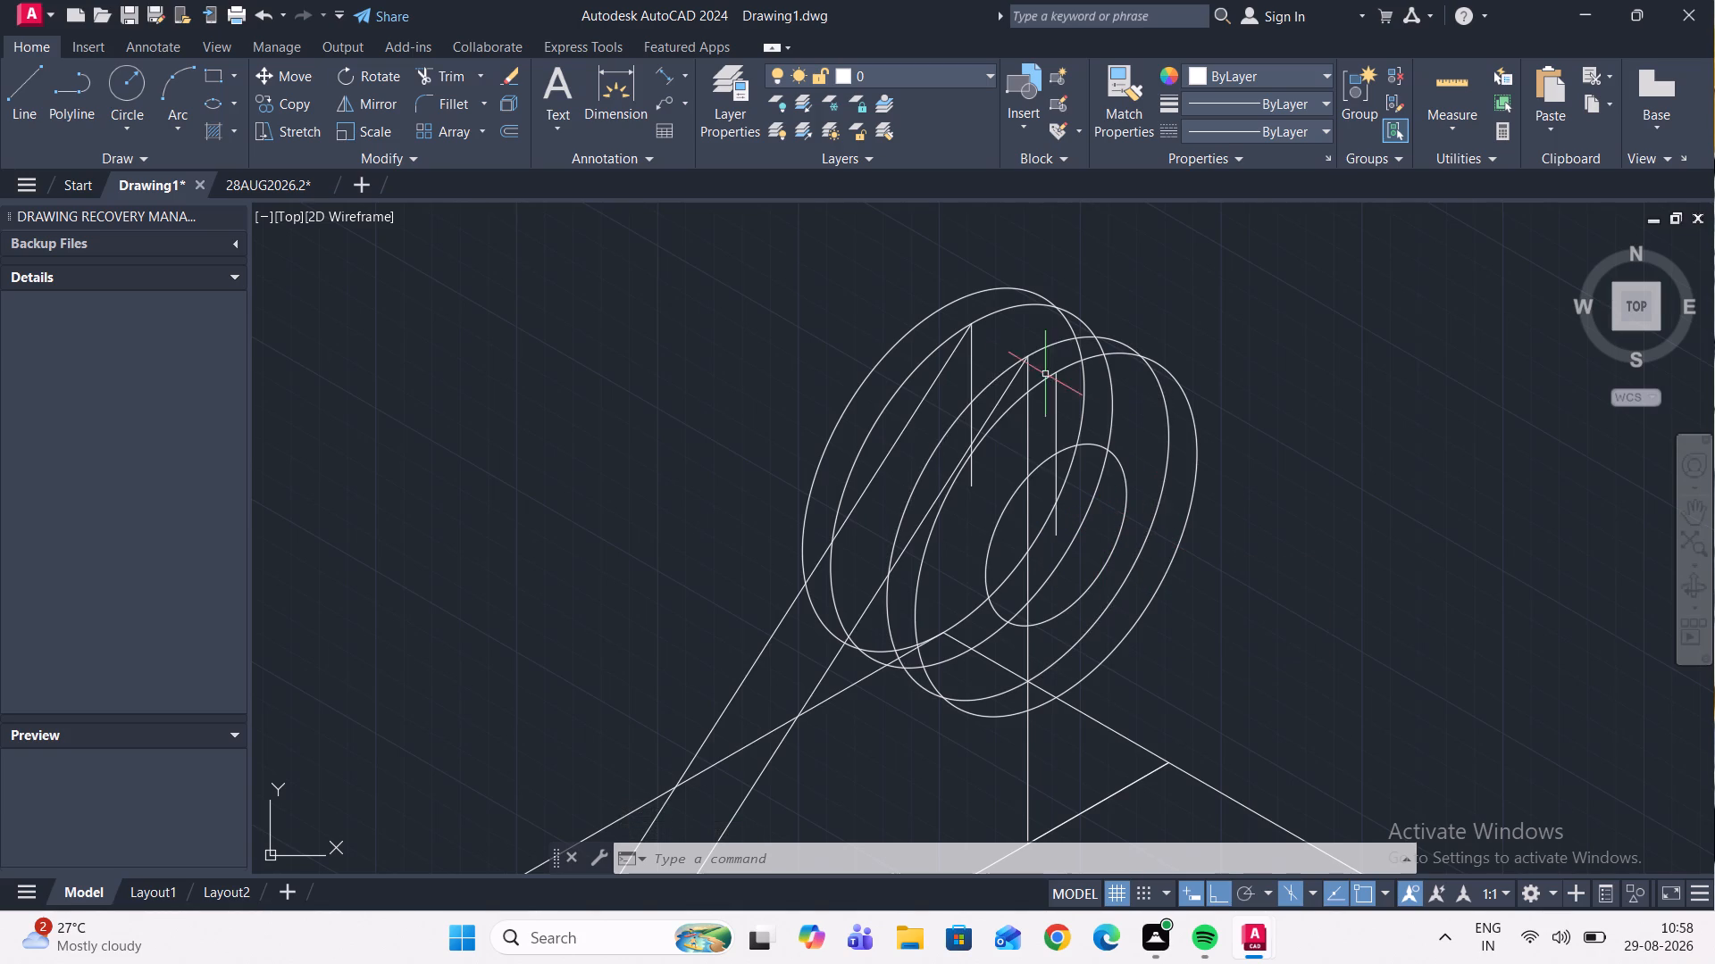
{"action": "left_click", "coordinate": [434, 71]}
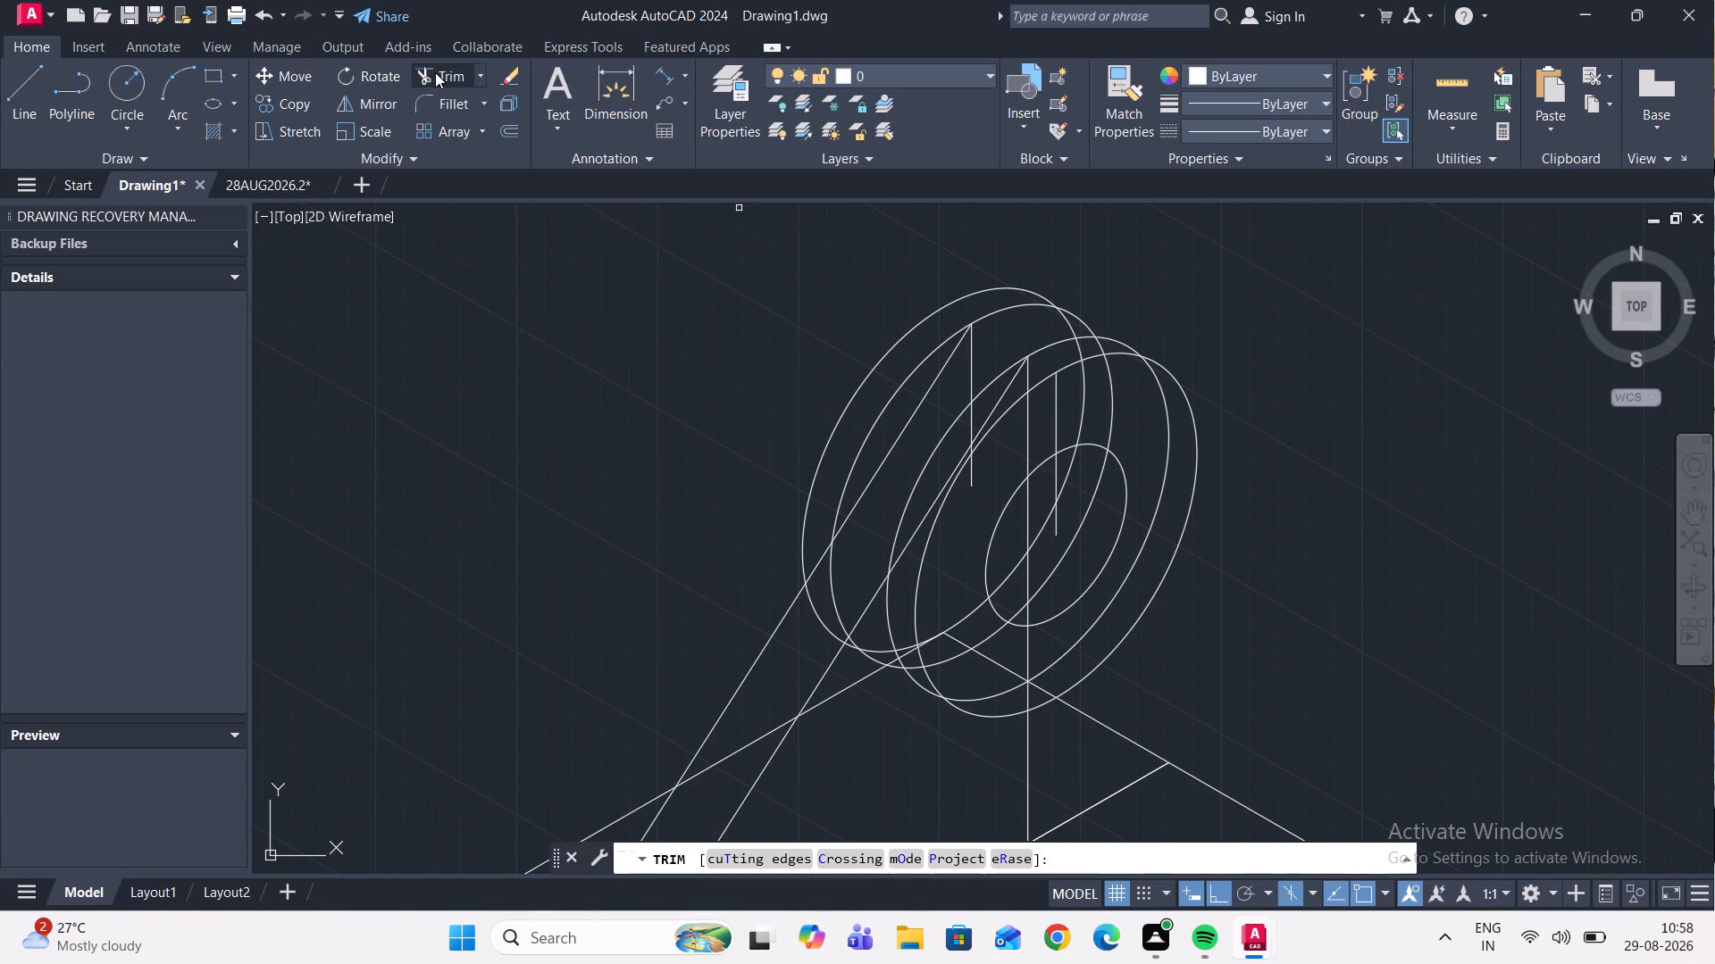
{"action": "left_click", "coordinate": [1142, 551]}
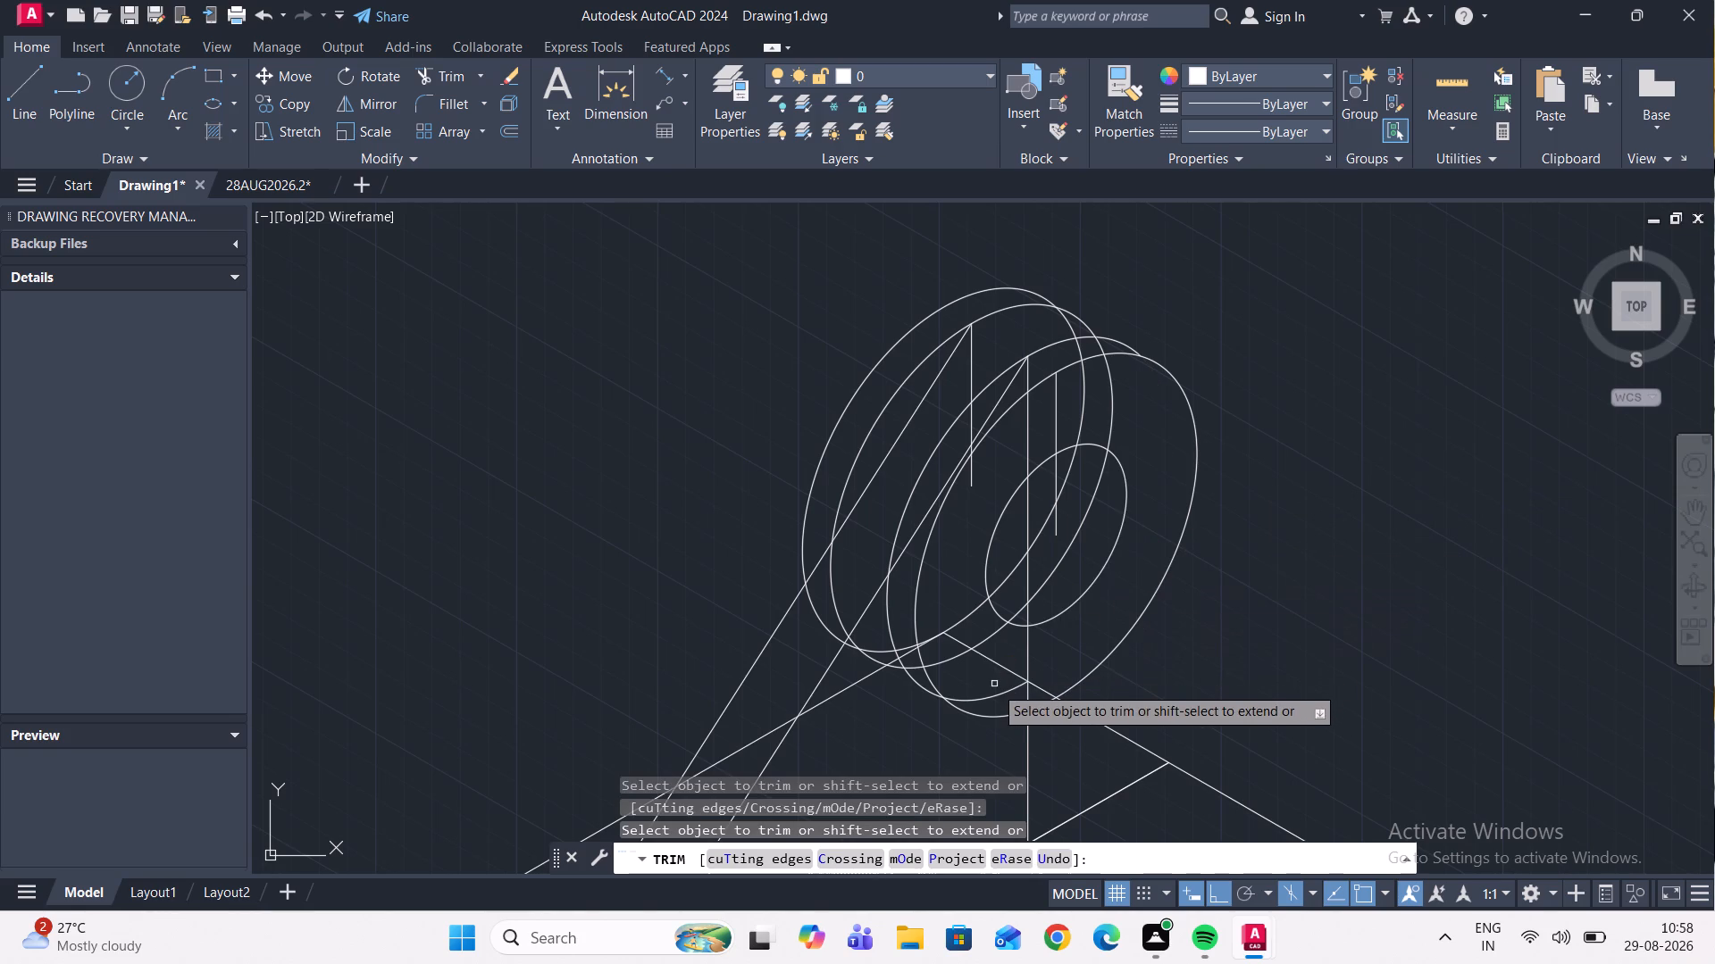
{"action": "left_click", "coordinate": [998, 693]}
Trim the short vertical above the small isocircle's centre, from its top down to the crossing with the backmost isocircle.
{"action": "scroll", "coordinate": [990, 677], "scroll_direction": "up", "scroll_amount": 1}
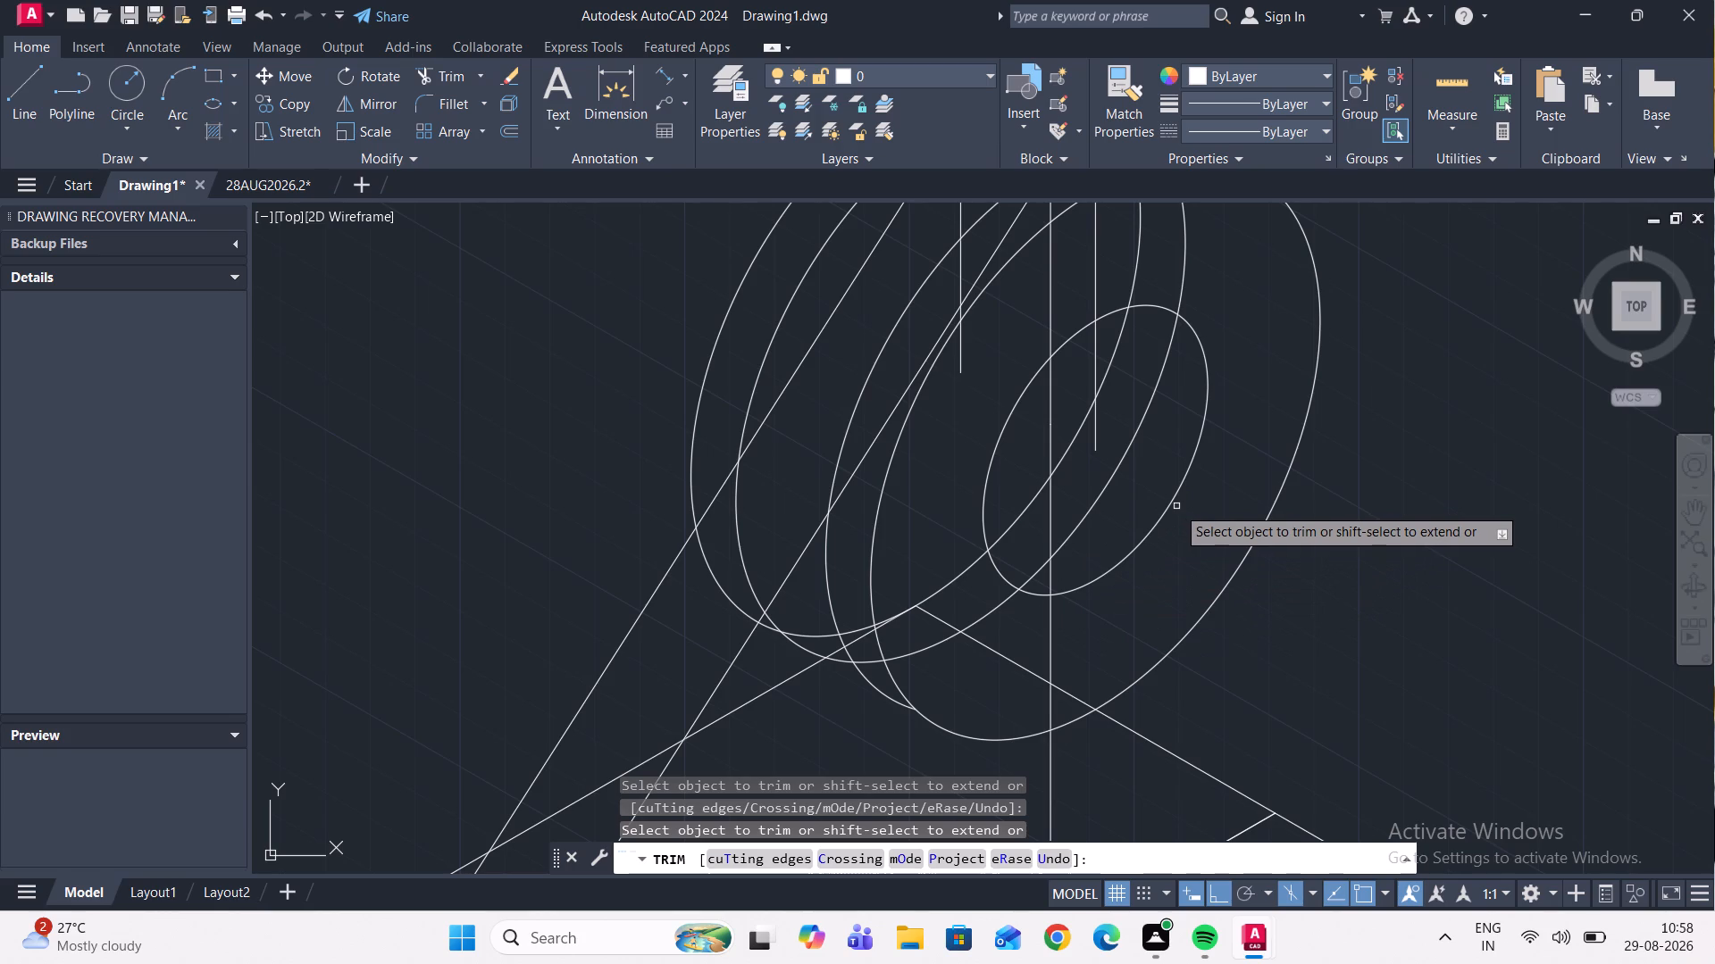
{"action": "scroll", "coordinate": [1176, 506], "scroll_direction": "up", "scroll_amount": 1}
{"action": "scroll", "coordinate": [1176, 506], "scroll_direction": "down", "scroll_amount": 4}
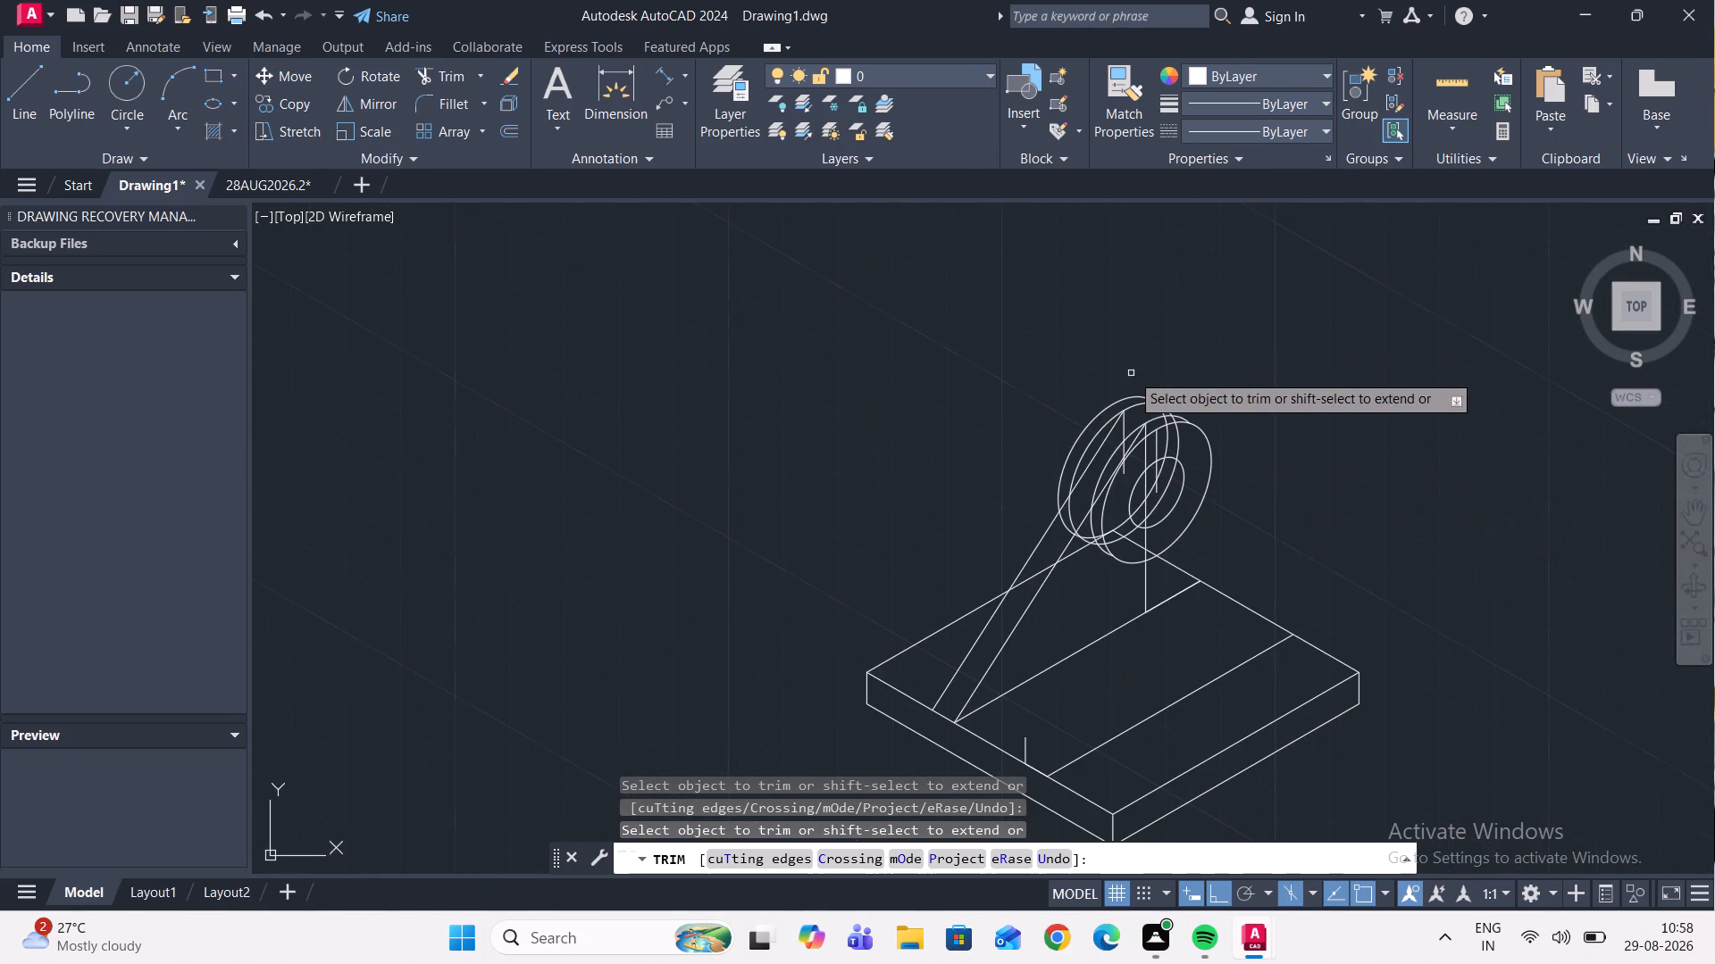
{"action": "scroll", "coordinate": [1131, 373], "scroll_direction": "up", "scroll_amount": 1}
{"action": "scroll", "coordinate": [1173, 475], "scroll_direction": "up", "scroll_amount": 2}
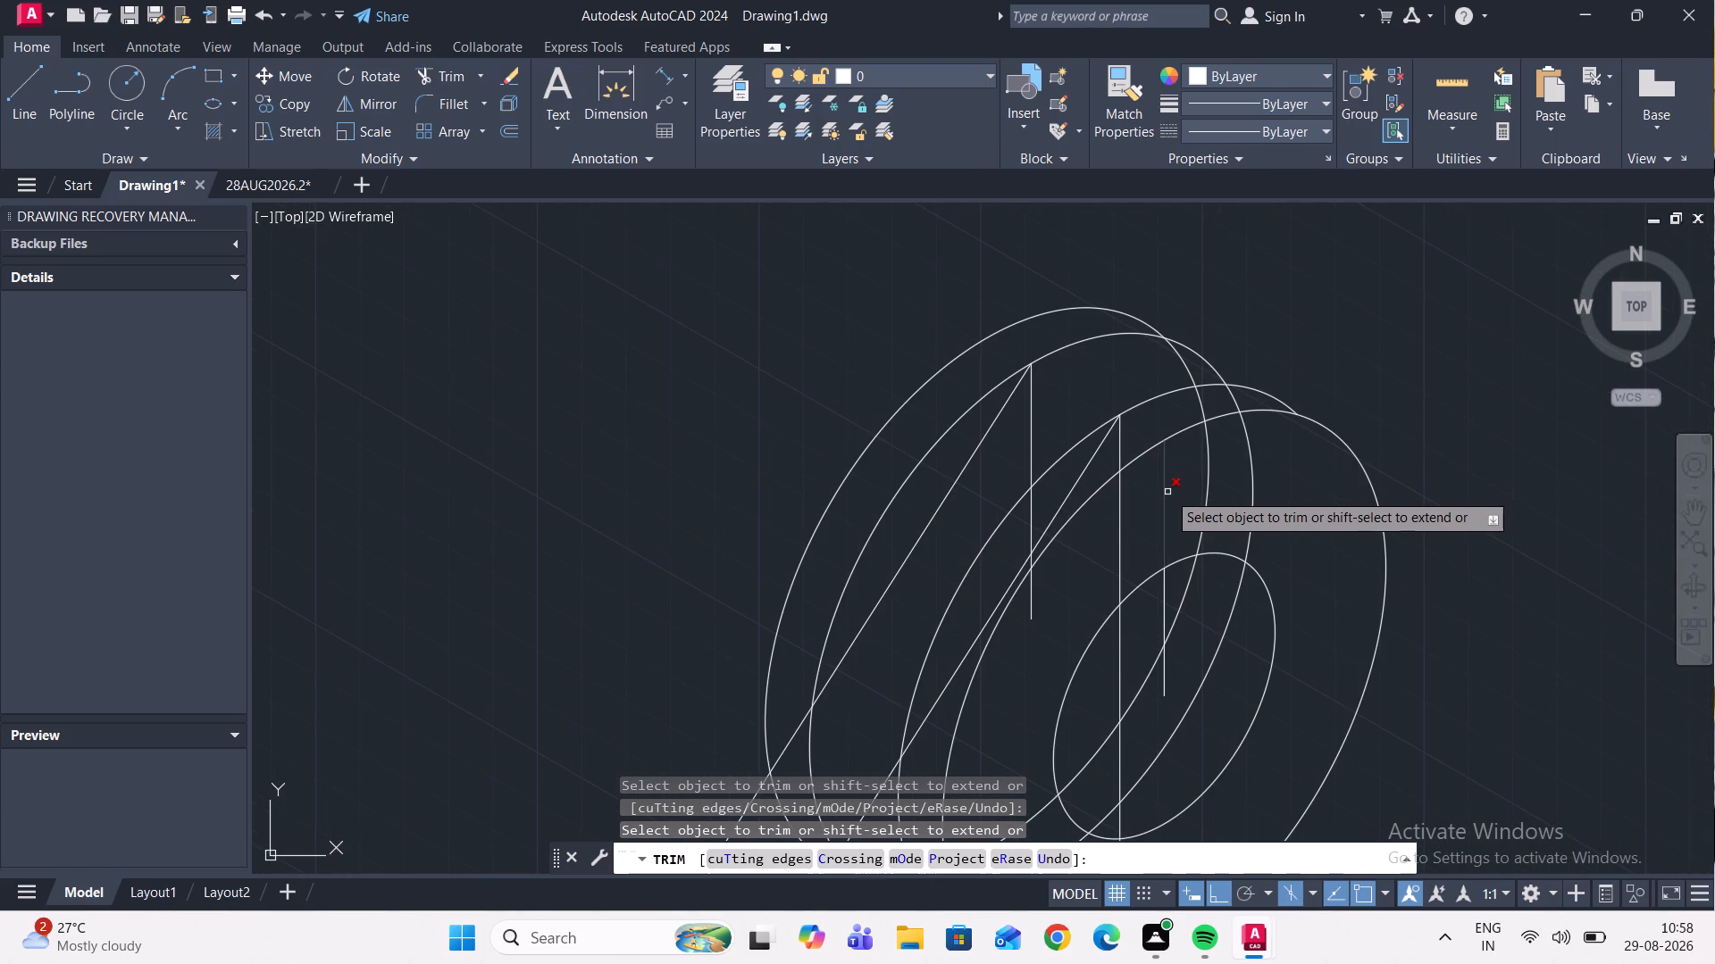
{"action": "left_click", "coordinate": [1165, 494]}
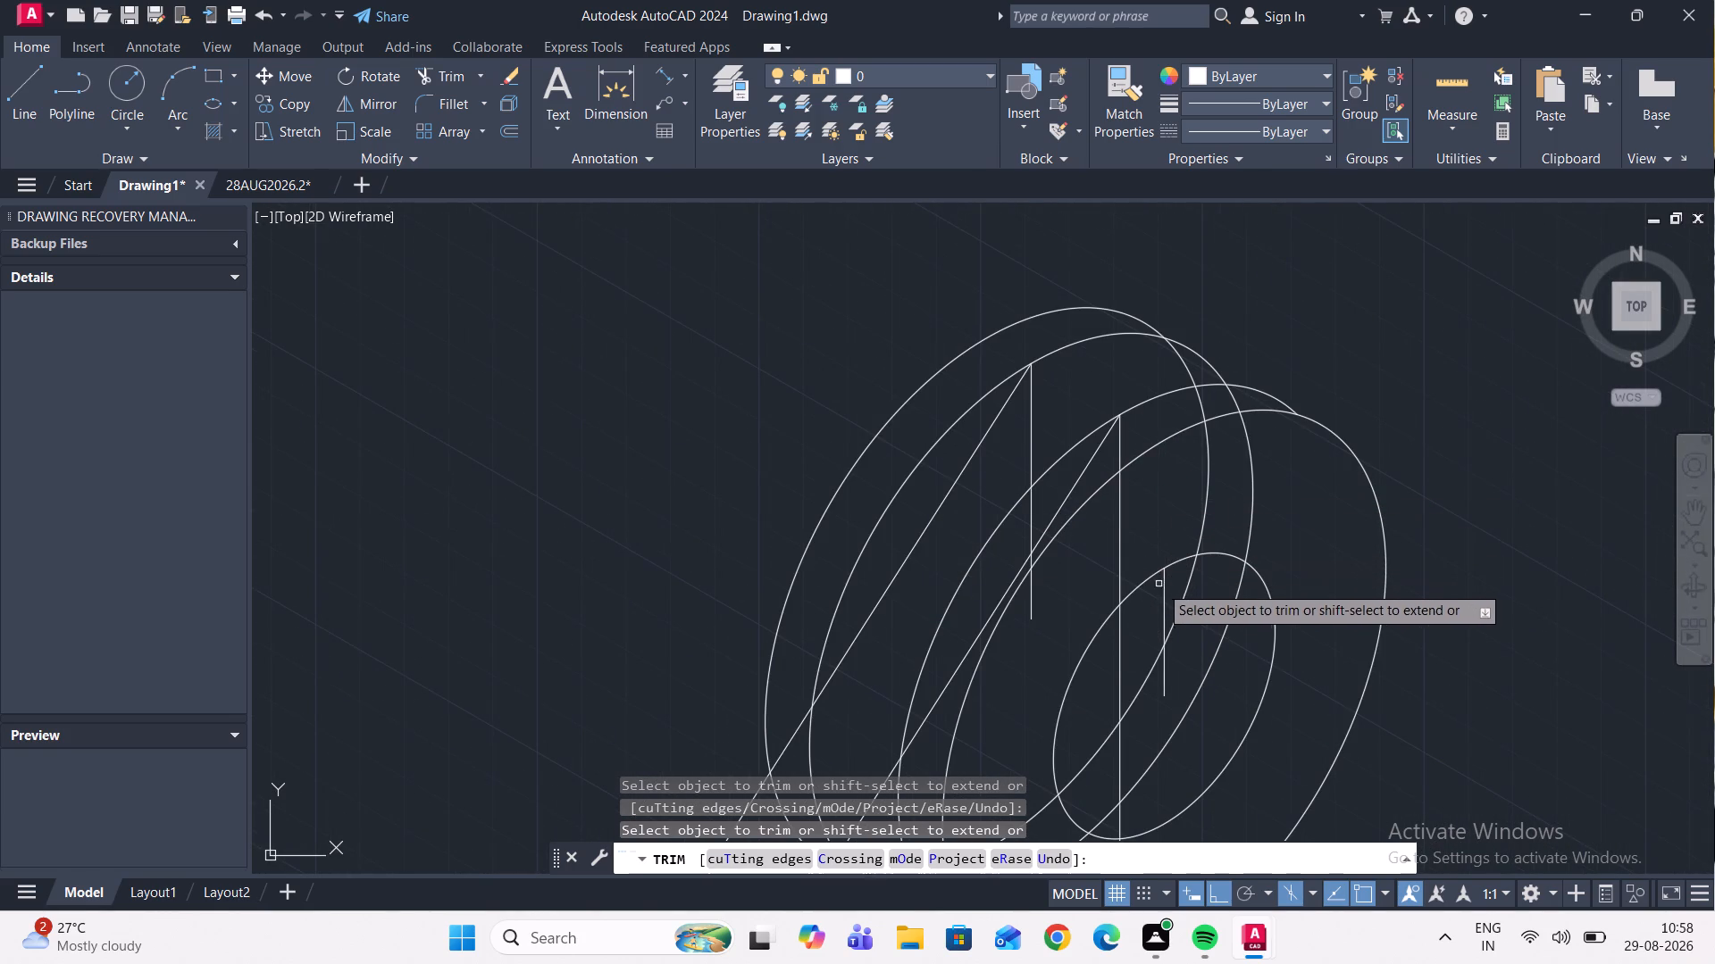
{"action": "left_click", "coordinate": [1164, 590]}
{"action": "scroll", "coordinate": [1169, 616], "scroll_direction": "up", "scroll_amount": 1}
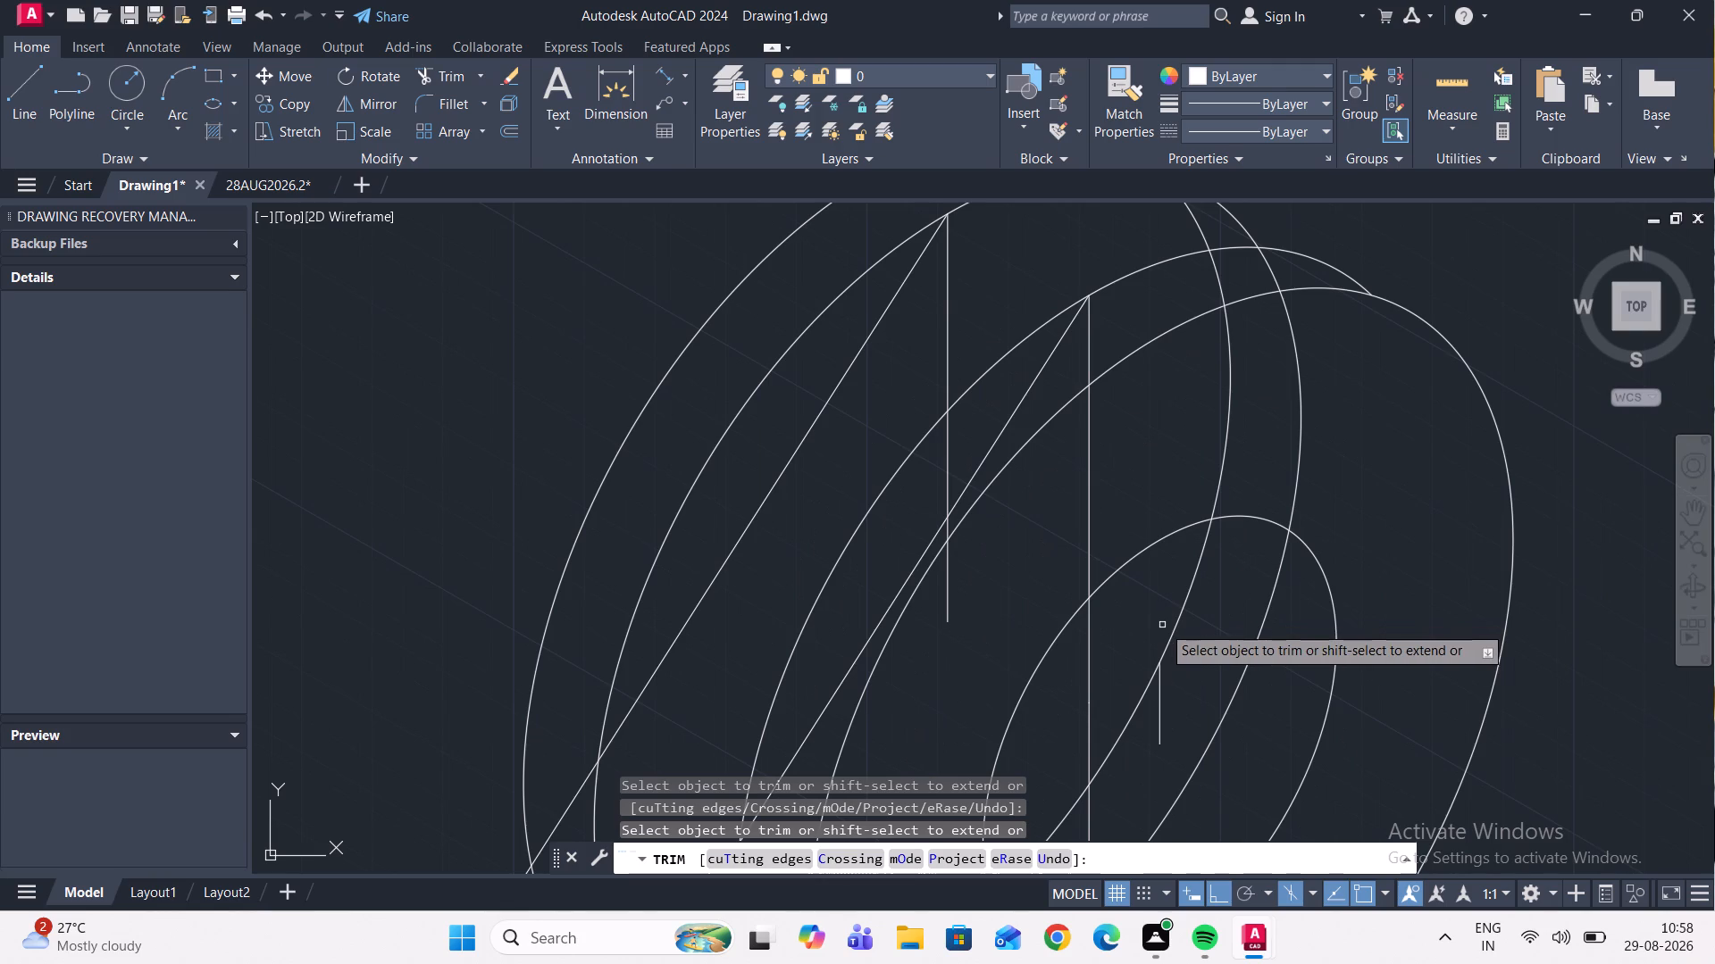
Trim the portions of the second large isocircle from the back and of the base's rear top edges lying inside the frontmost large isocircle.
{"action": "scroll", "coordinate": [1147, 551], "scroll_direction": "down", "scroll_amount": 2}
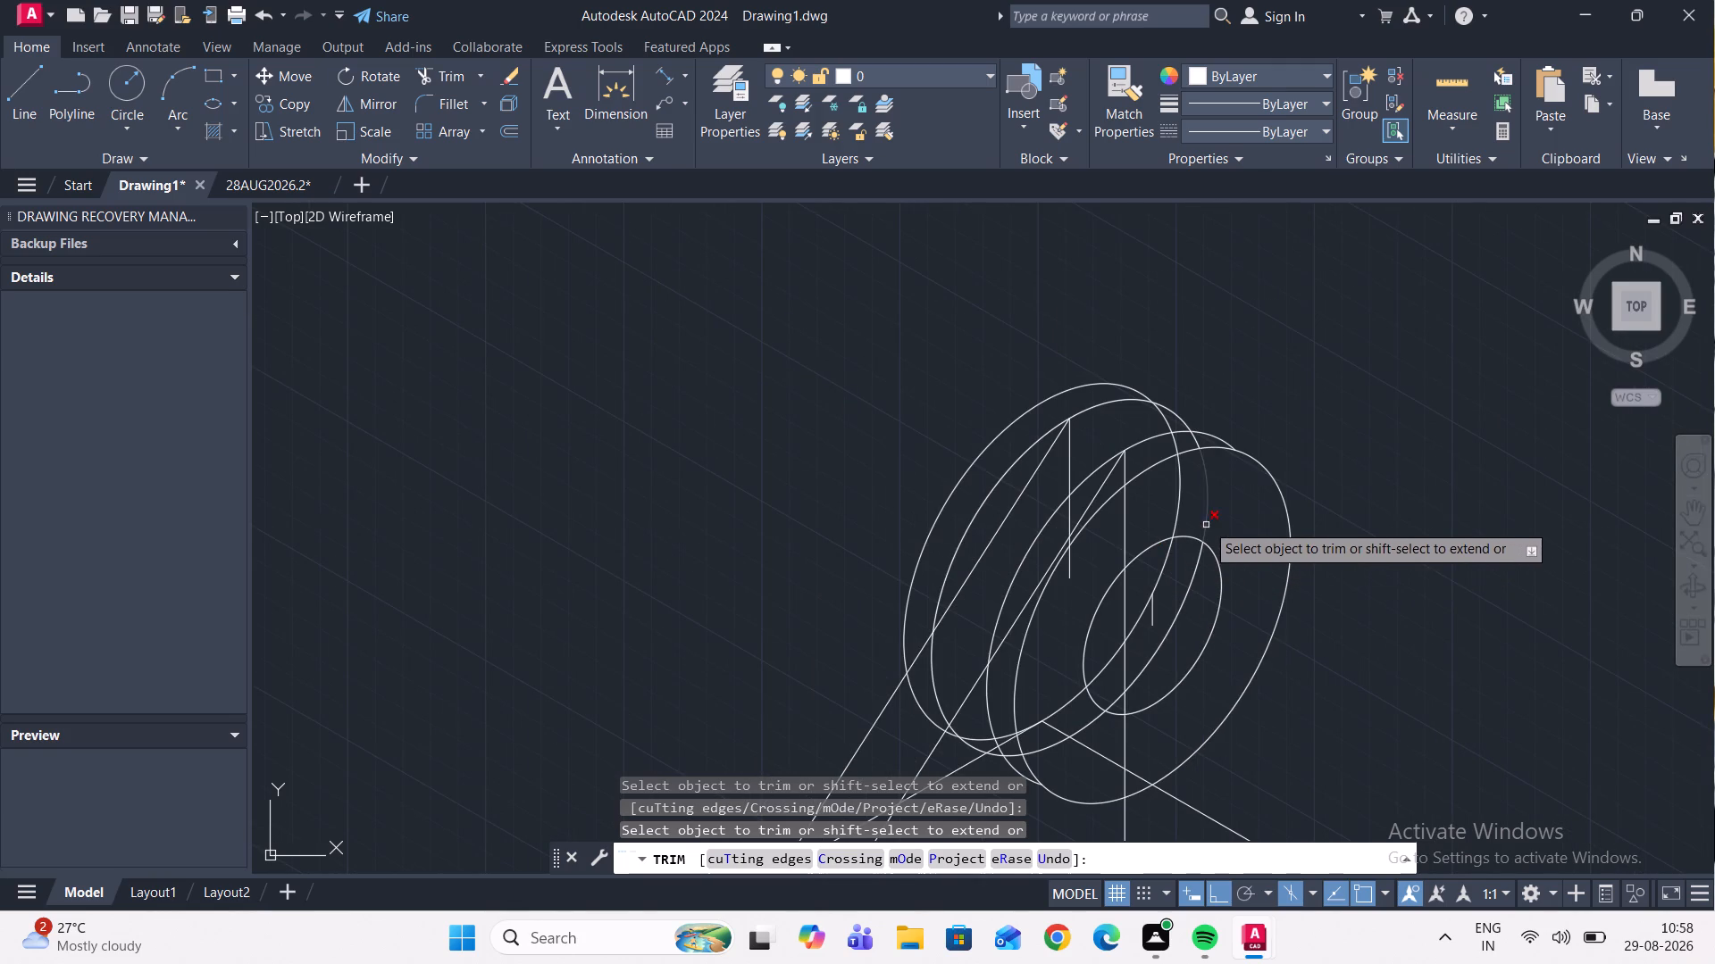
{"action": "left_click", "coordinate": [1208, 497]}
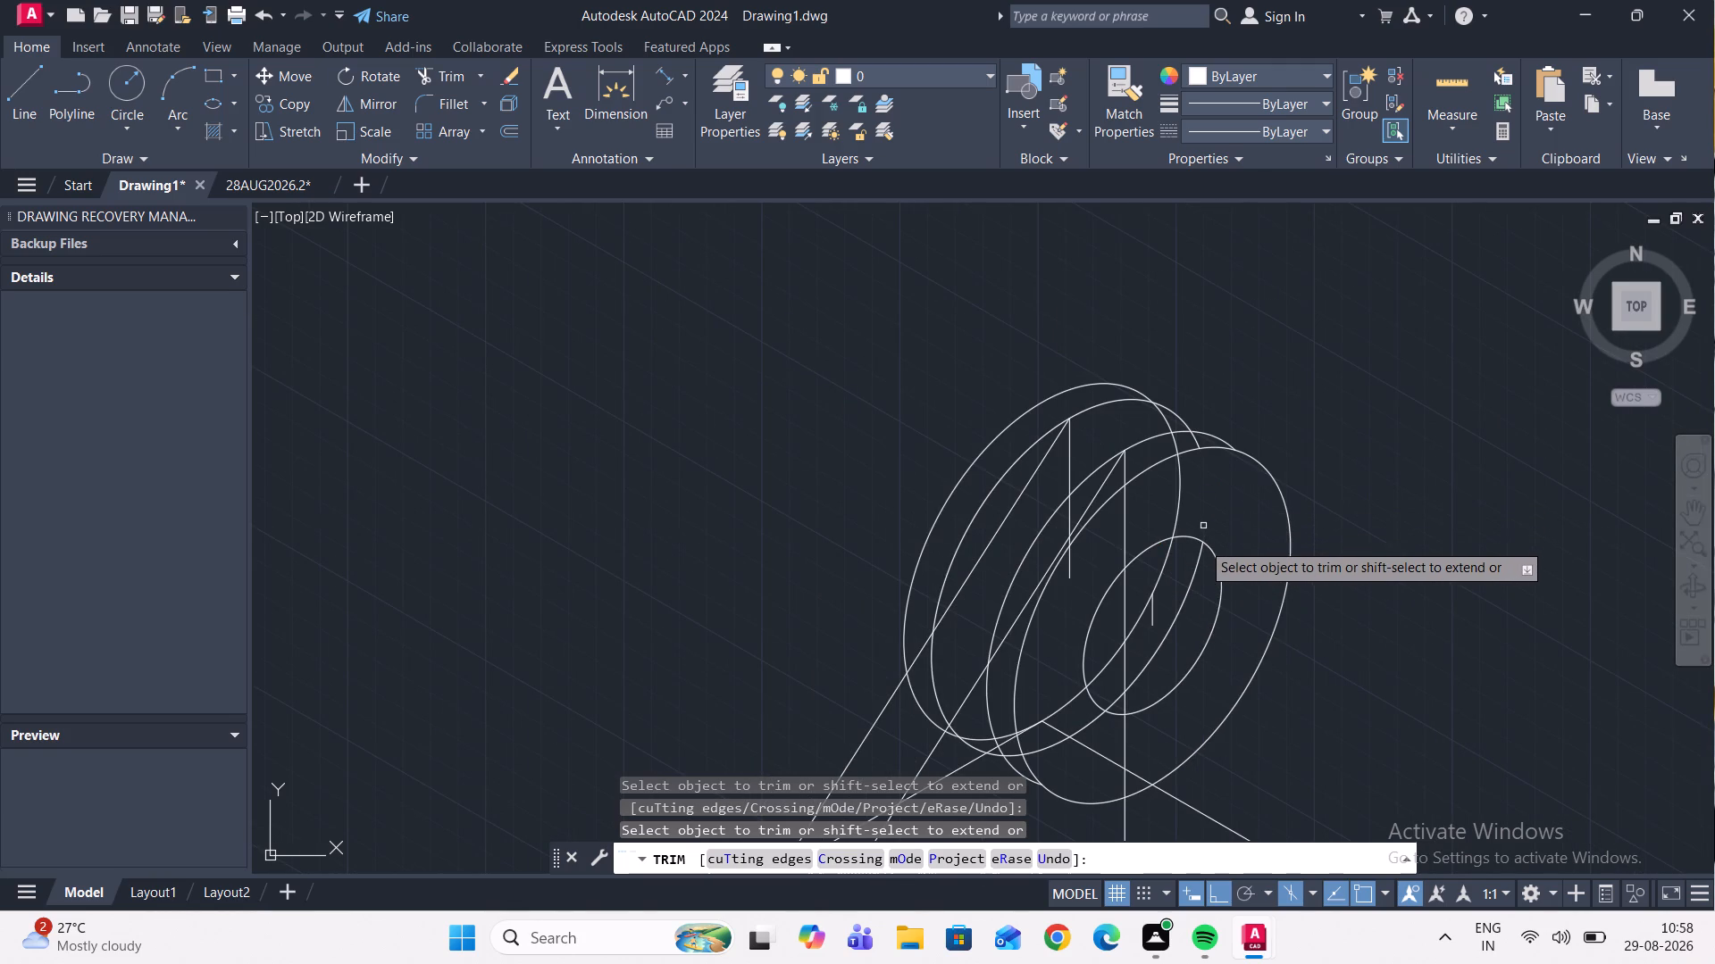
{"action": "left_click", "coordinate": [1193, 581]}
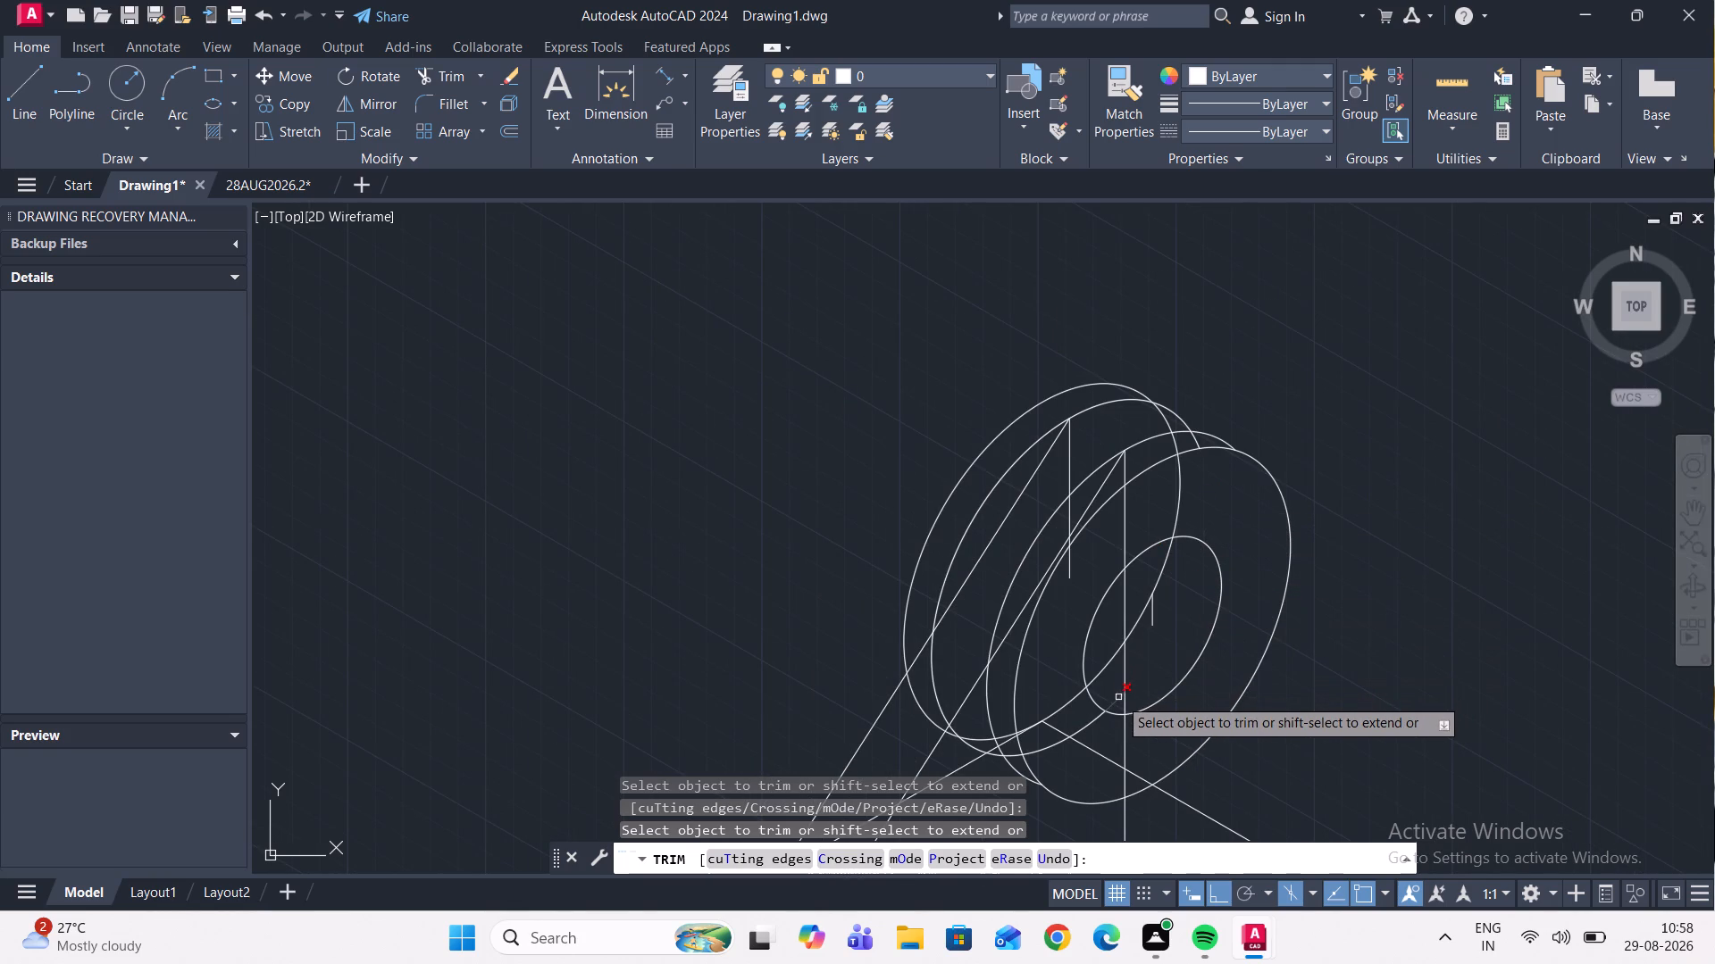
{"action": "left_click", "coordinate": [1118, 697]}
{"action": "left_click_drag", "start_coordinate": [1098, 714], "coordinate": [1078, 745]}
{"action": "left_click", "coordinate": [1078, 742]}
{"action": "left_click", "coordinate": [1068, 735]}
{"action": "left_click", "coordinate": [1065, 733]}
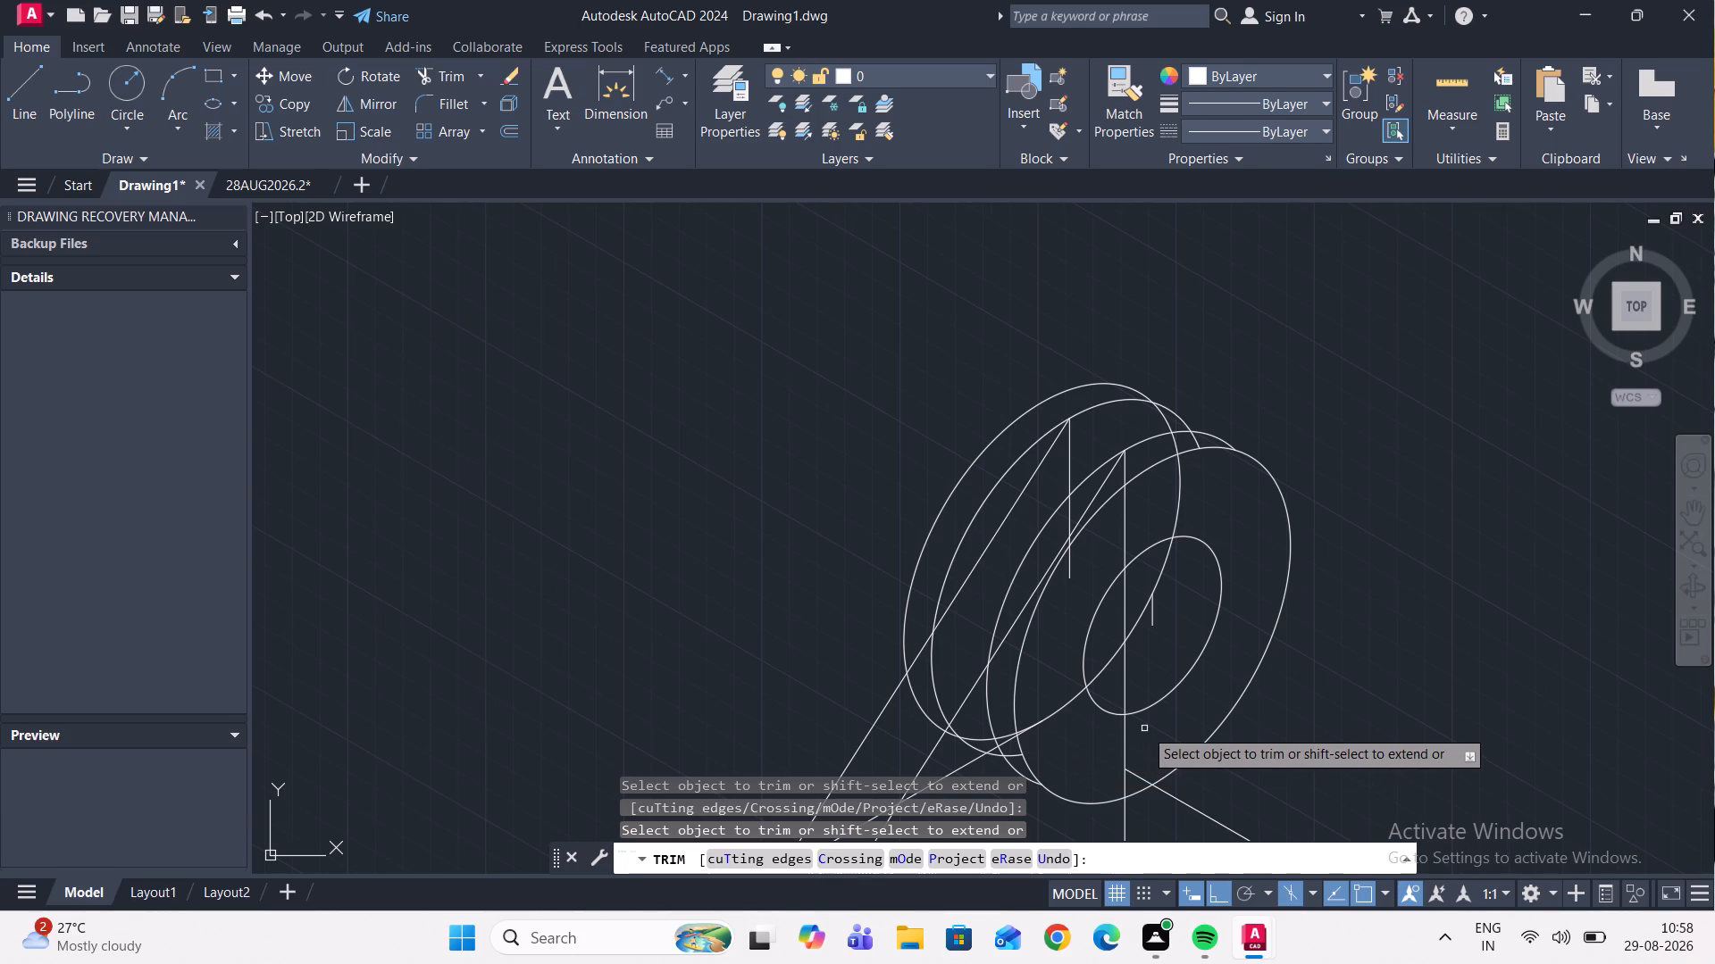
{"action": "scroll", "coordinate": [1144, 728], "scroll_direction": "down", "scroll_amount": 1}
{"action": "scroll", "coordinate": [1150, 744], "scroll_direction": "up", "scroll_amount": 1}
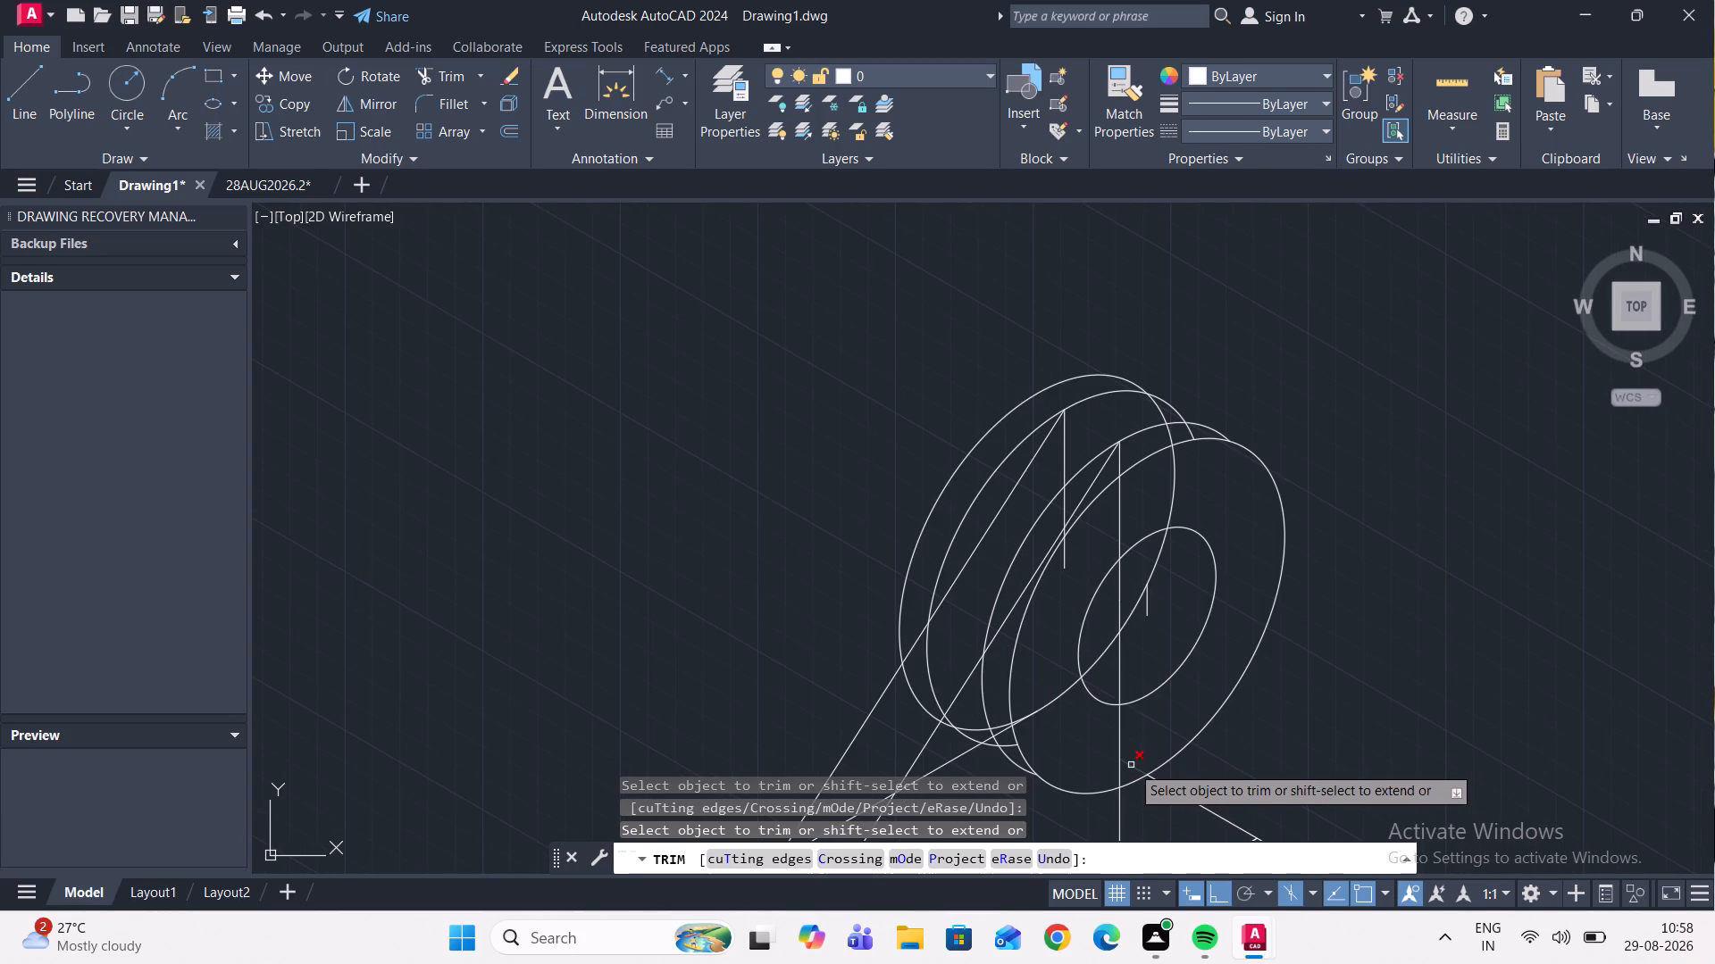
{"action": "left_click", "coordinate": [1130, 760]}
{"action": "left_click", "coordinate": [1130, 770]}
Trim the lower arc of the second large isocircle from the back, from the frontmost isocircle back to the nearer slanted line.
{"action": "scroll", "coordinate": [1144, 706], "scroll_direction": "down", "scroll_amount": 1}
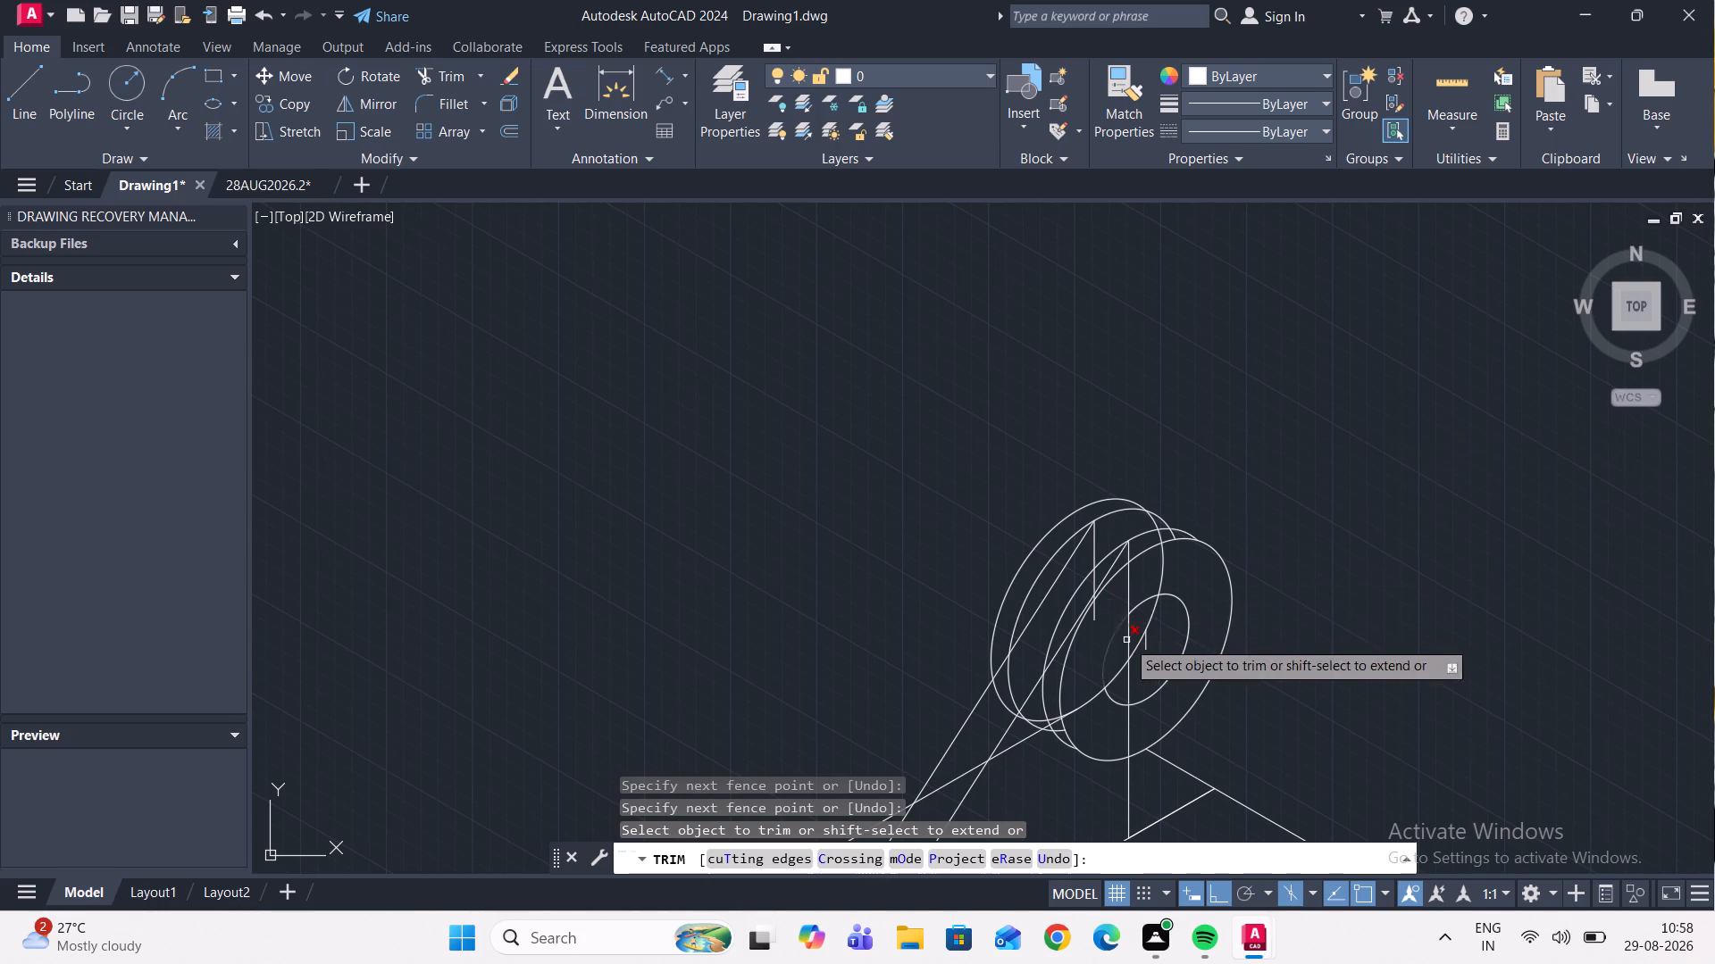
{"action": "scroll", "coordinate": [1130, 639], "scroll_direction": "up", "scroll_amount": 2}
{"action": "scroll", "coordinate": [1123, 600], "scroll_direction": "down", "scroll_amount": 3}
{"action": "scroll", "coordinate": [1158, 659], "scroll_direction": "up", "scroll_amount": 2}
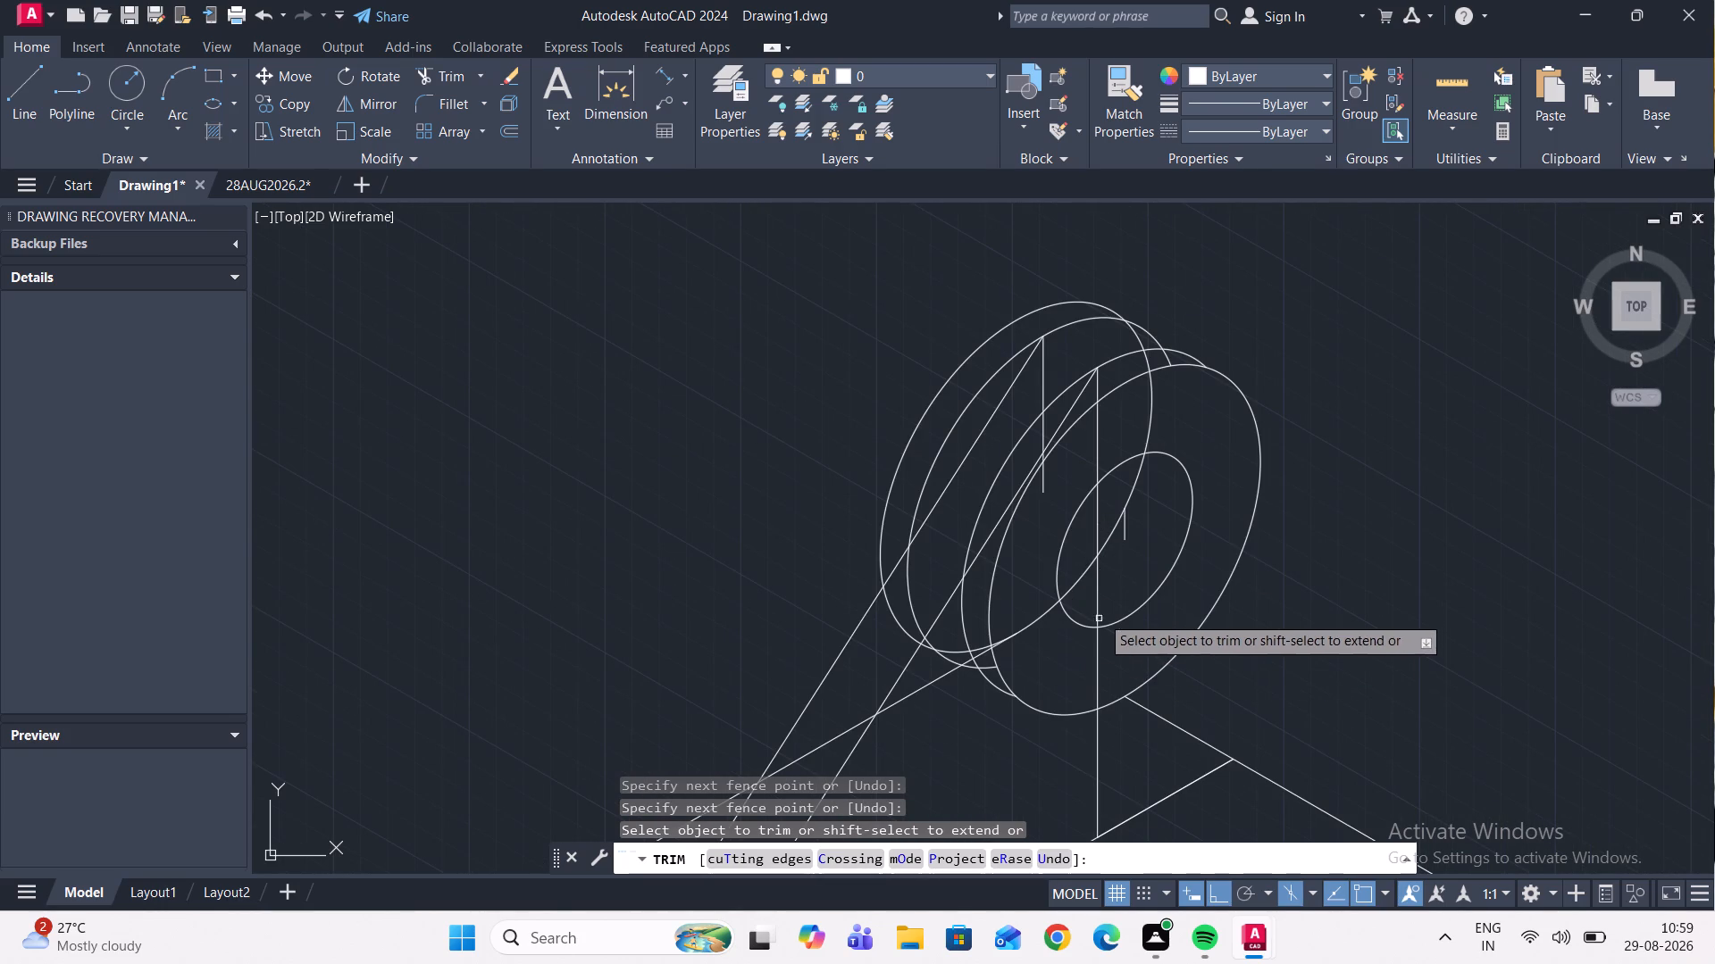
{"action": "scroll", "coordinate": [991, 670], "scroll_direction": "up", "scroll_amount": 1}
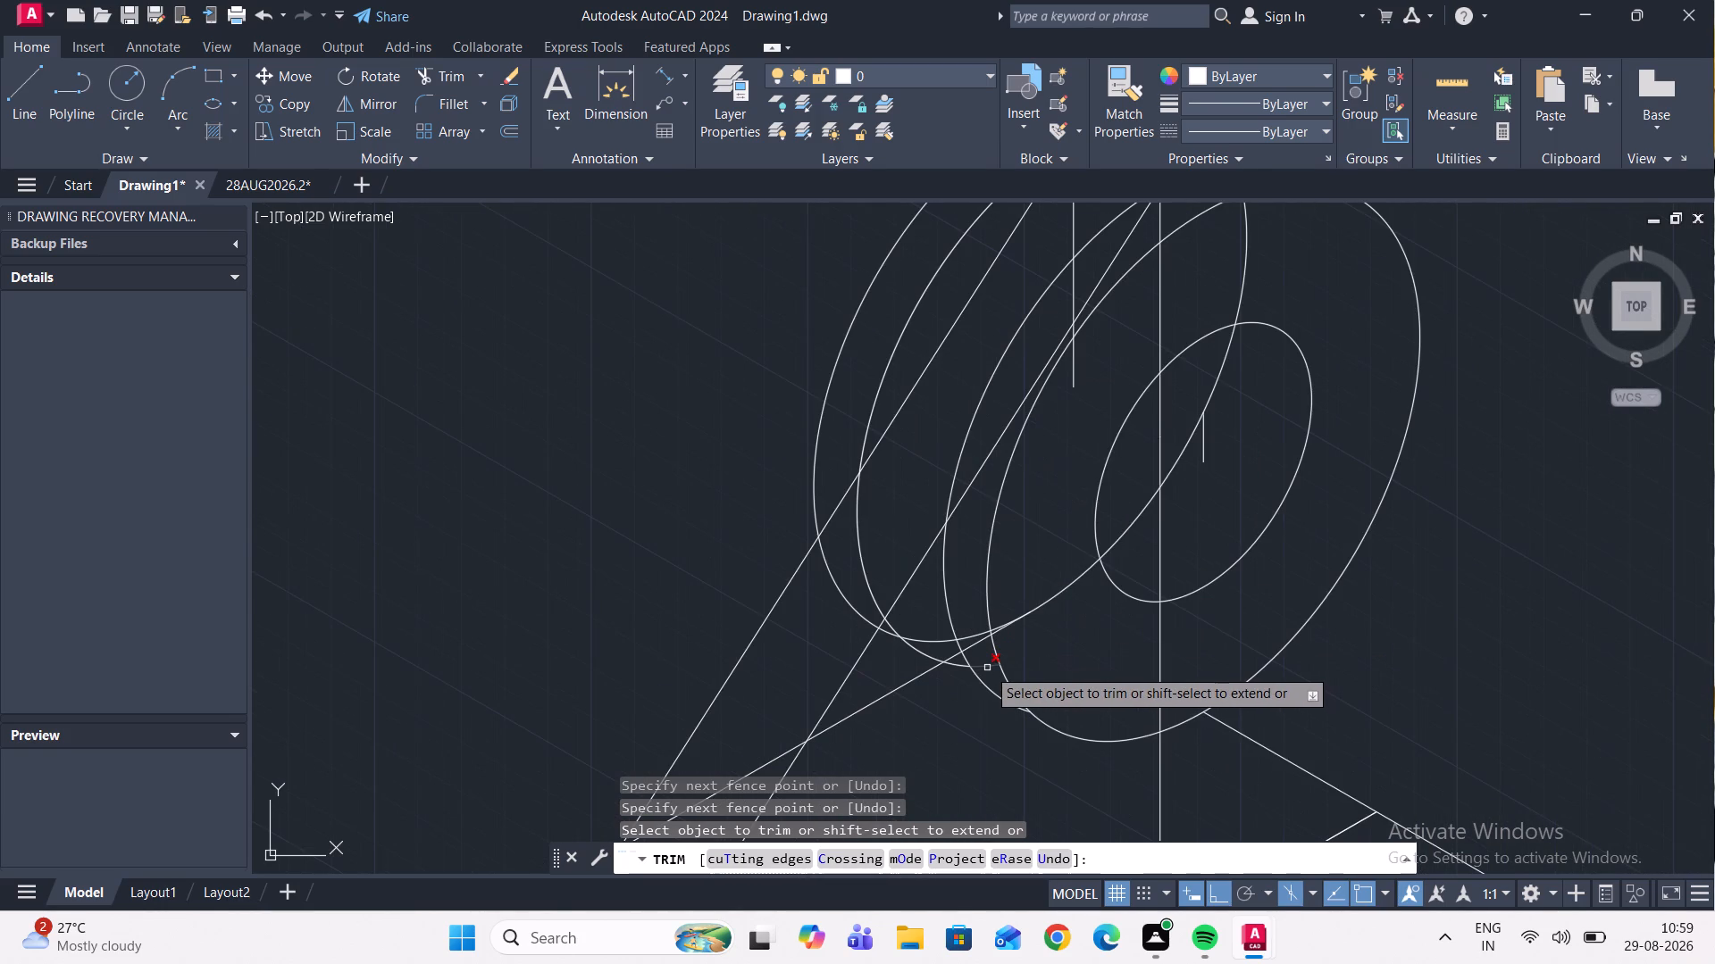
{"action": "left_click", "coordinate": [986, 667]}
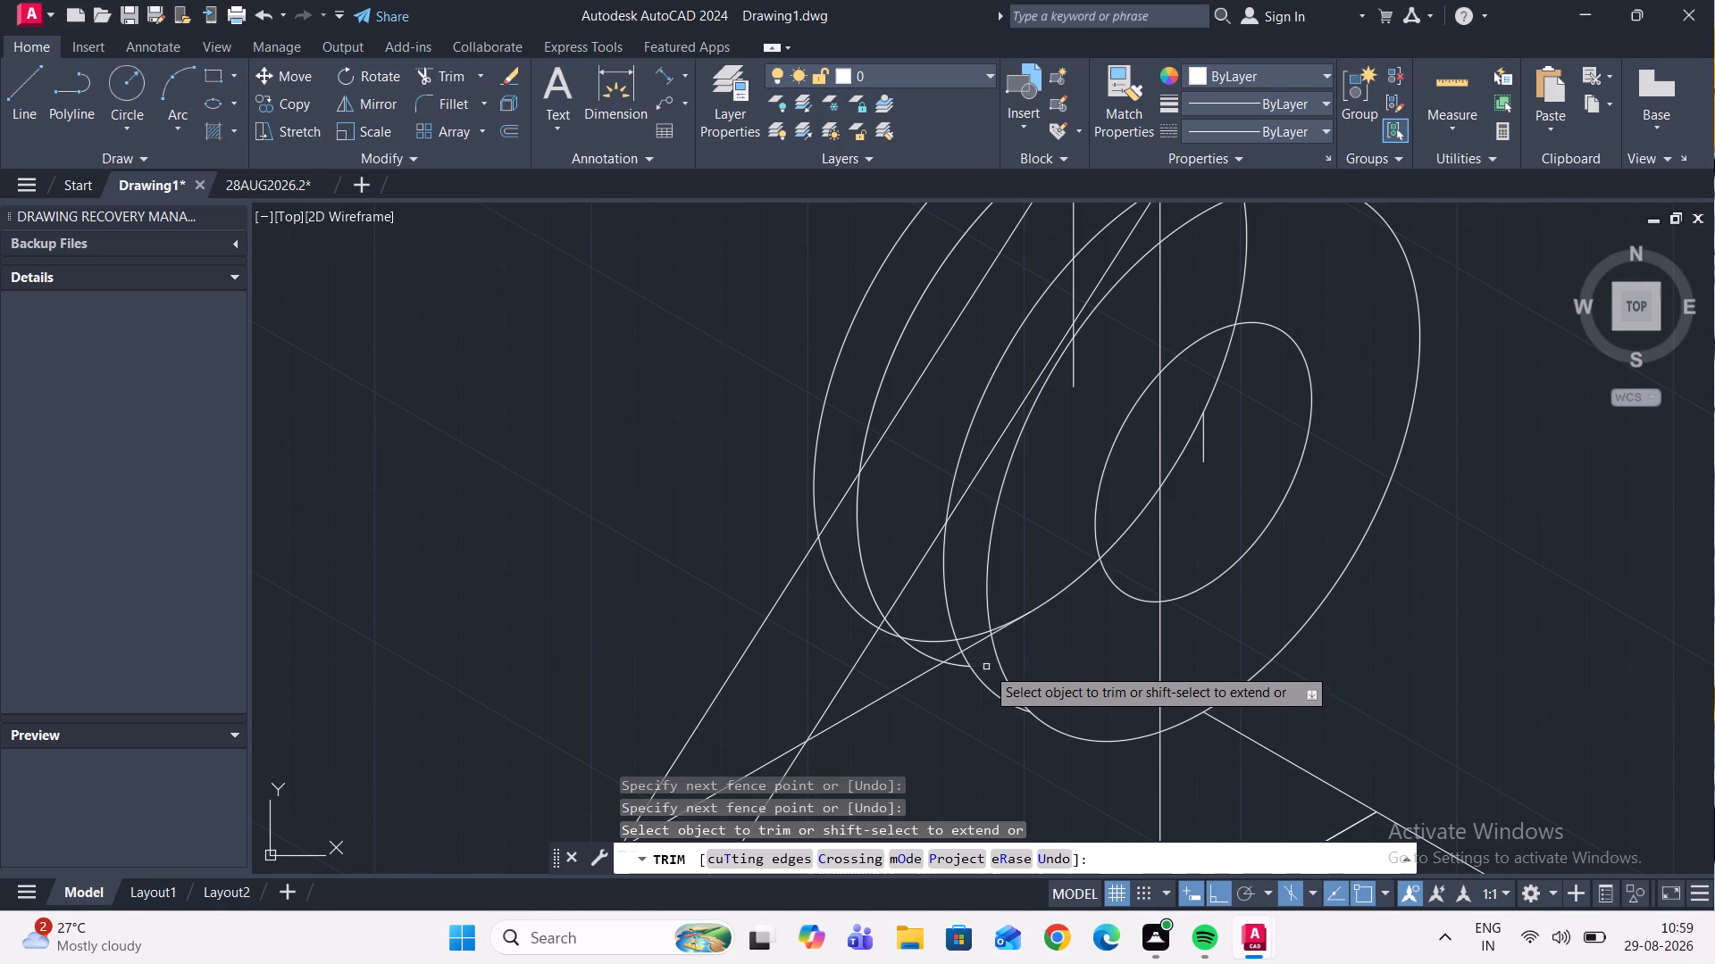
{"action": "left_click", "coordinate": [957, 668]}
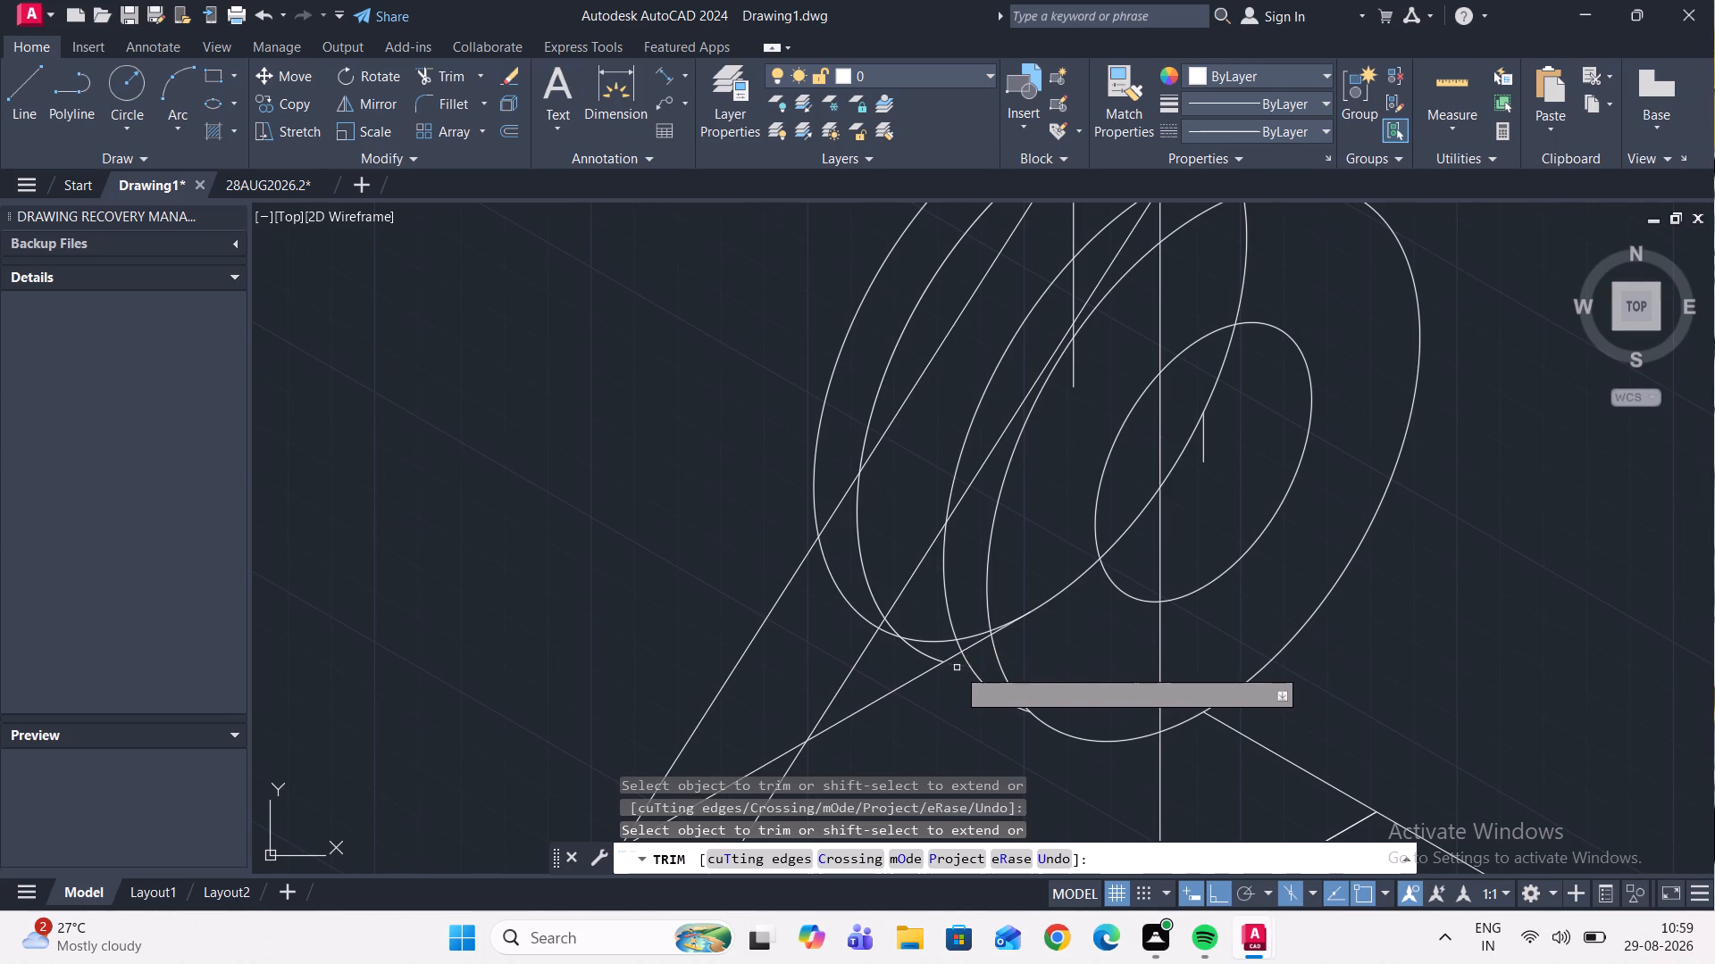
{"action": "left_click", "coordinate": [924, 655]}
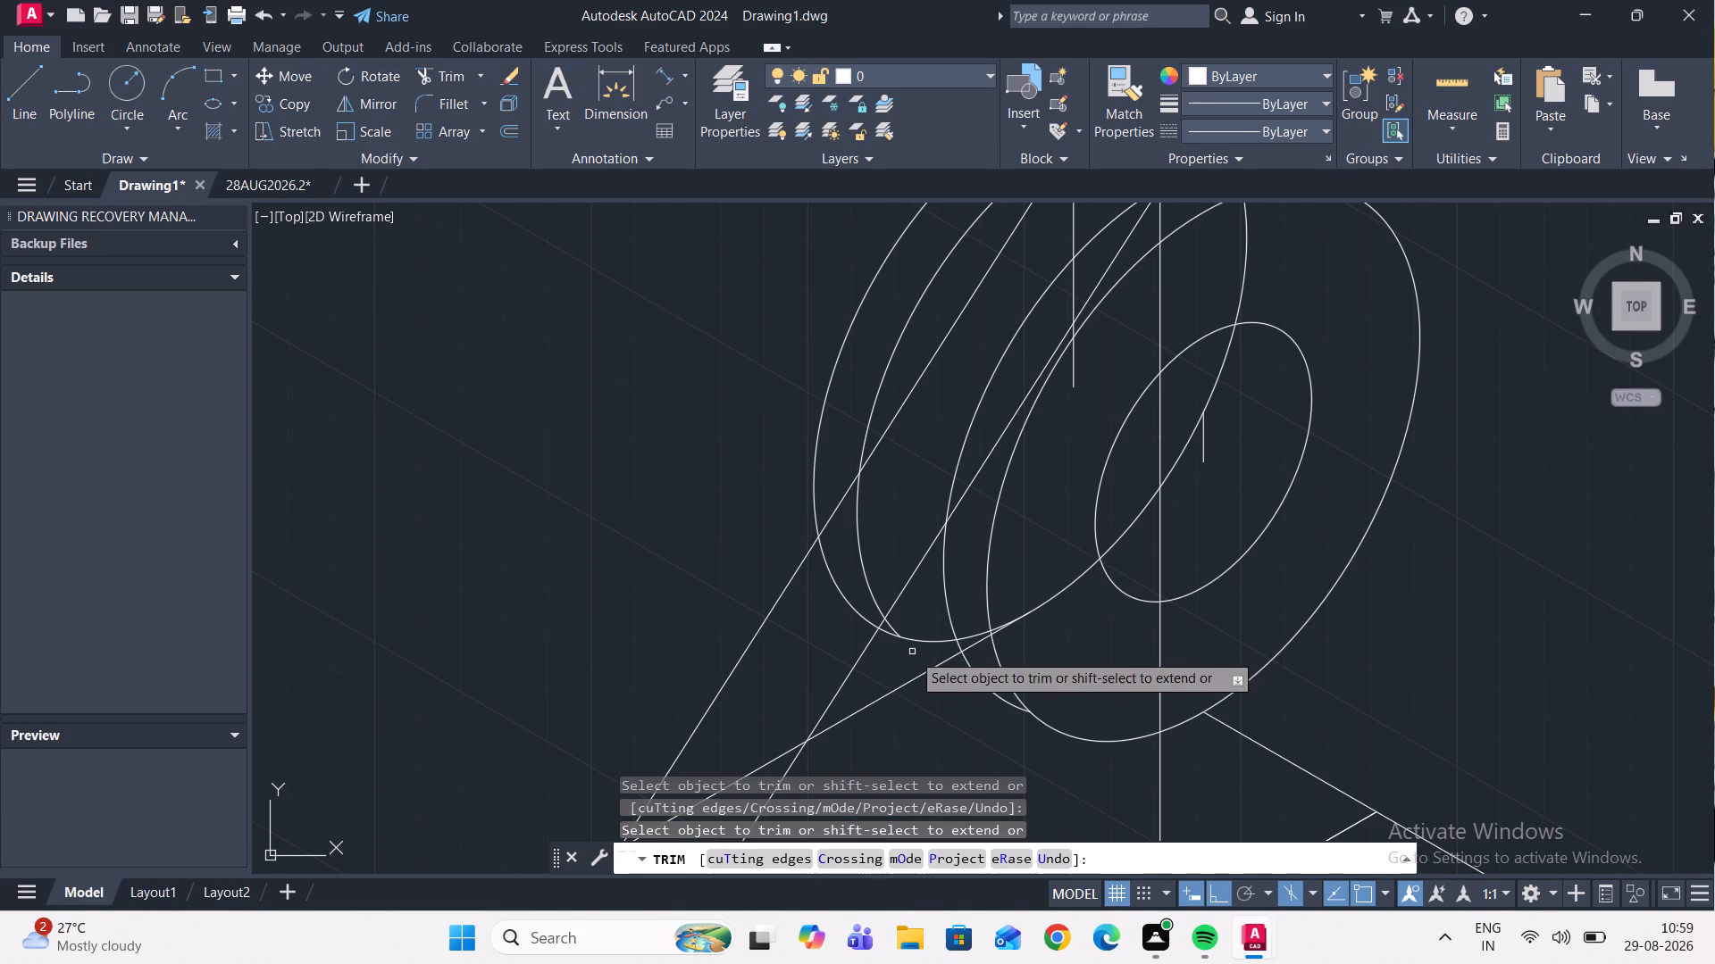
Trim the lower arcs of the two back isocircles between the slanted lines and on to the second large isocircle from the front.
{"action": "scroll", "coordinate": [1106, 541], "scroll_direction": "down", "scroll_amount": 2}
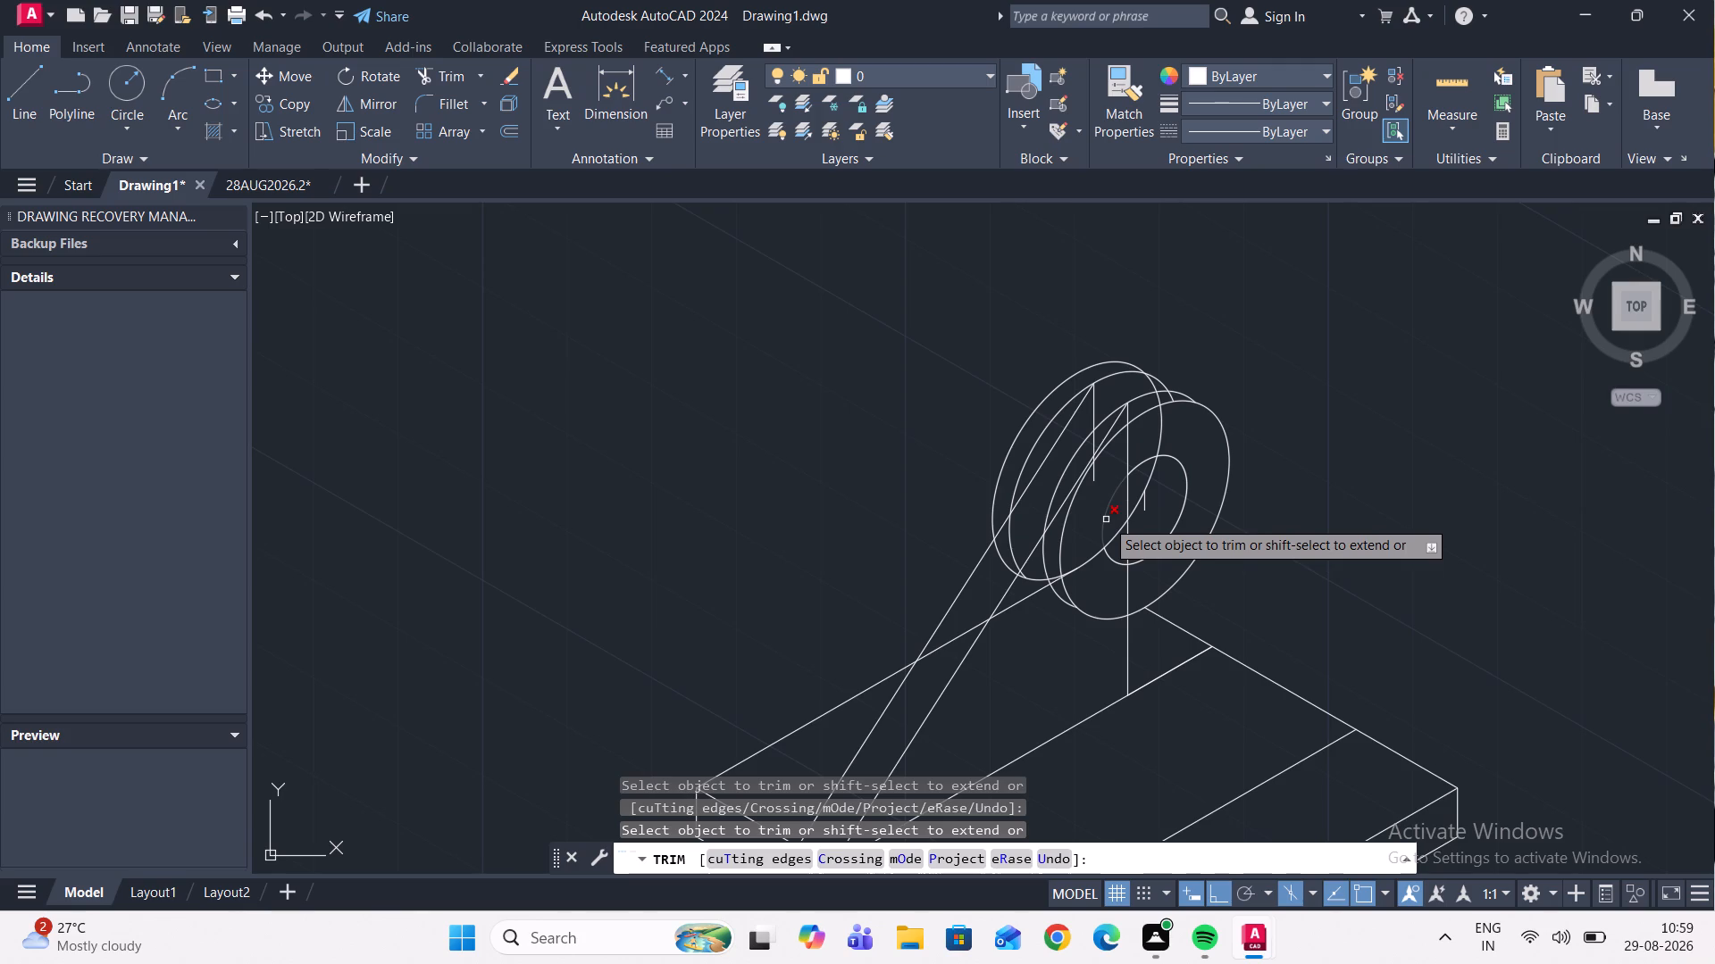
{"action": "scroll", "coordinate": [1098, 521], "scroll_direction": "up", "scroll_amount": 2}
{"action": "scroll", "coordinate": [1089, 513], "scroll_direction": "down", "scroll_amount": 4}
{"action": "scroll", "coordinate": [1153, 667], "scroll_direction": "up", "scroll_amount": 1}
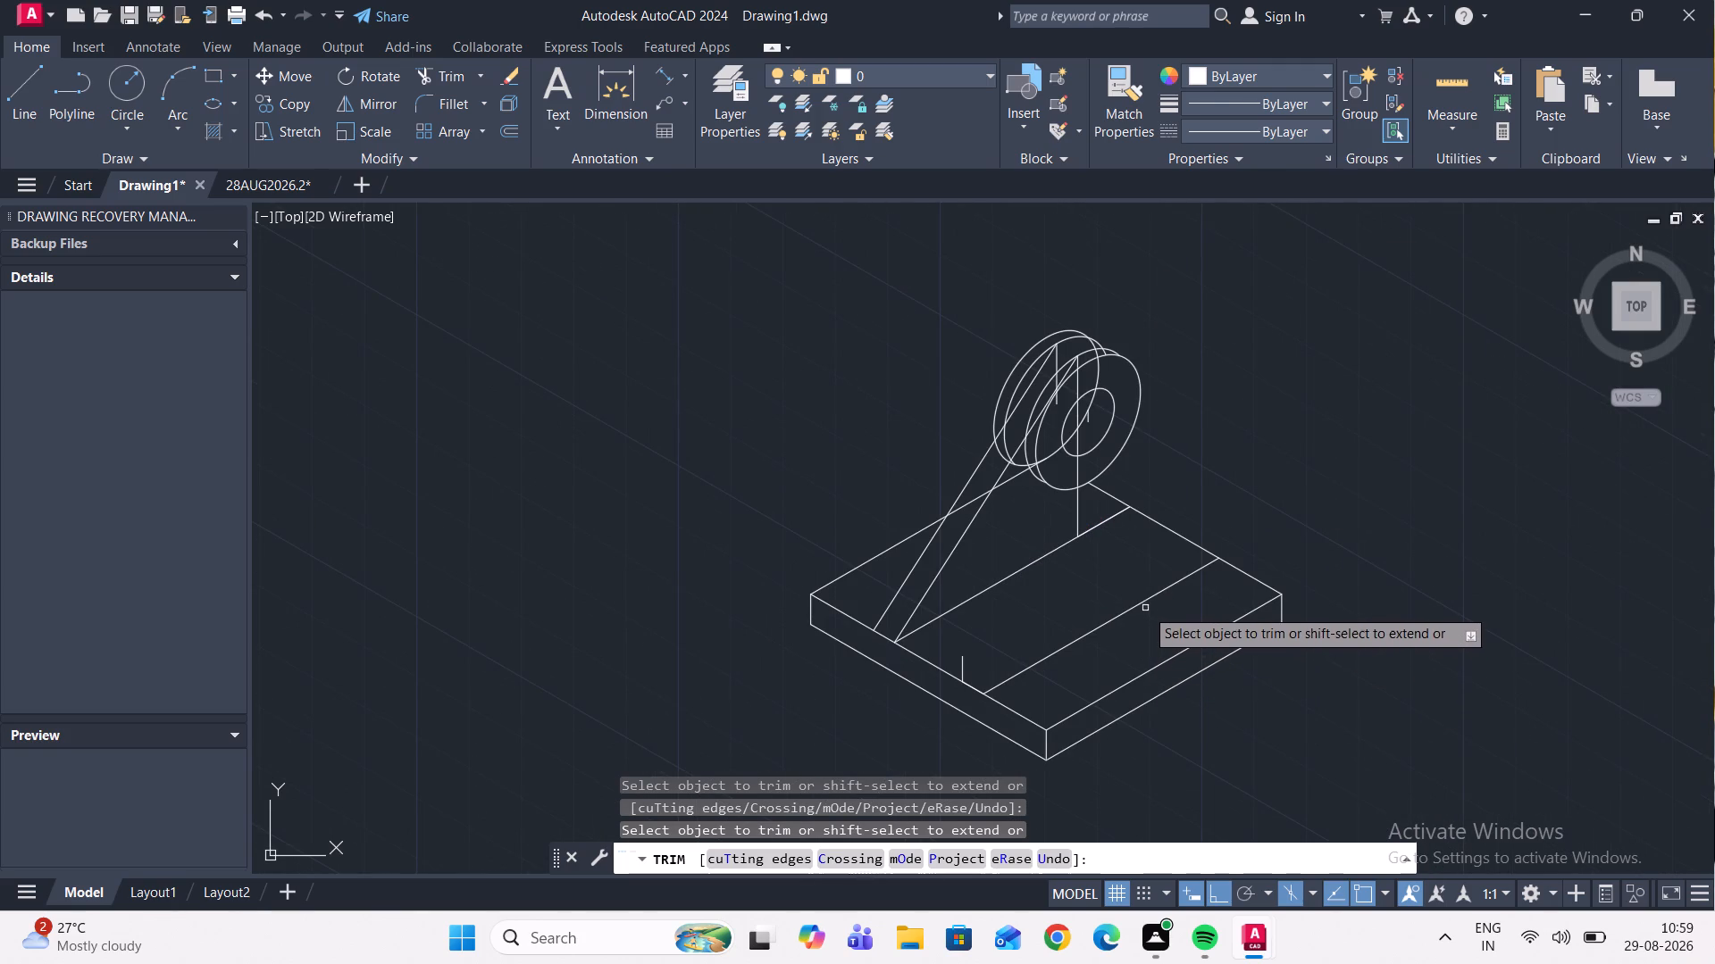
{"action": "scroll", "coordinate": [1109, 400], "scroll_direction": "up", "scroll_amount": 2}
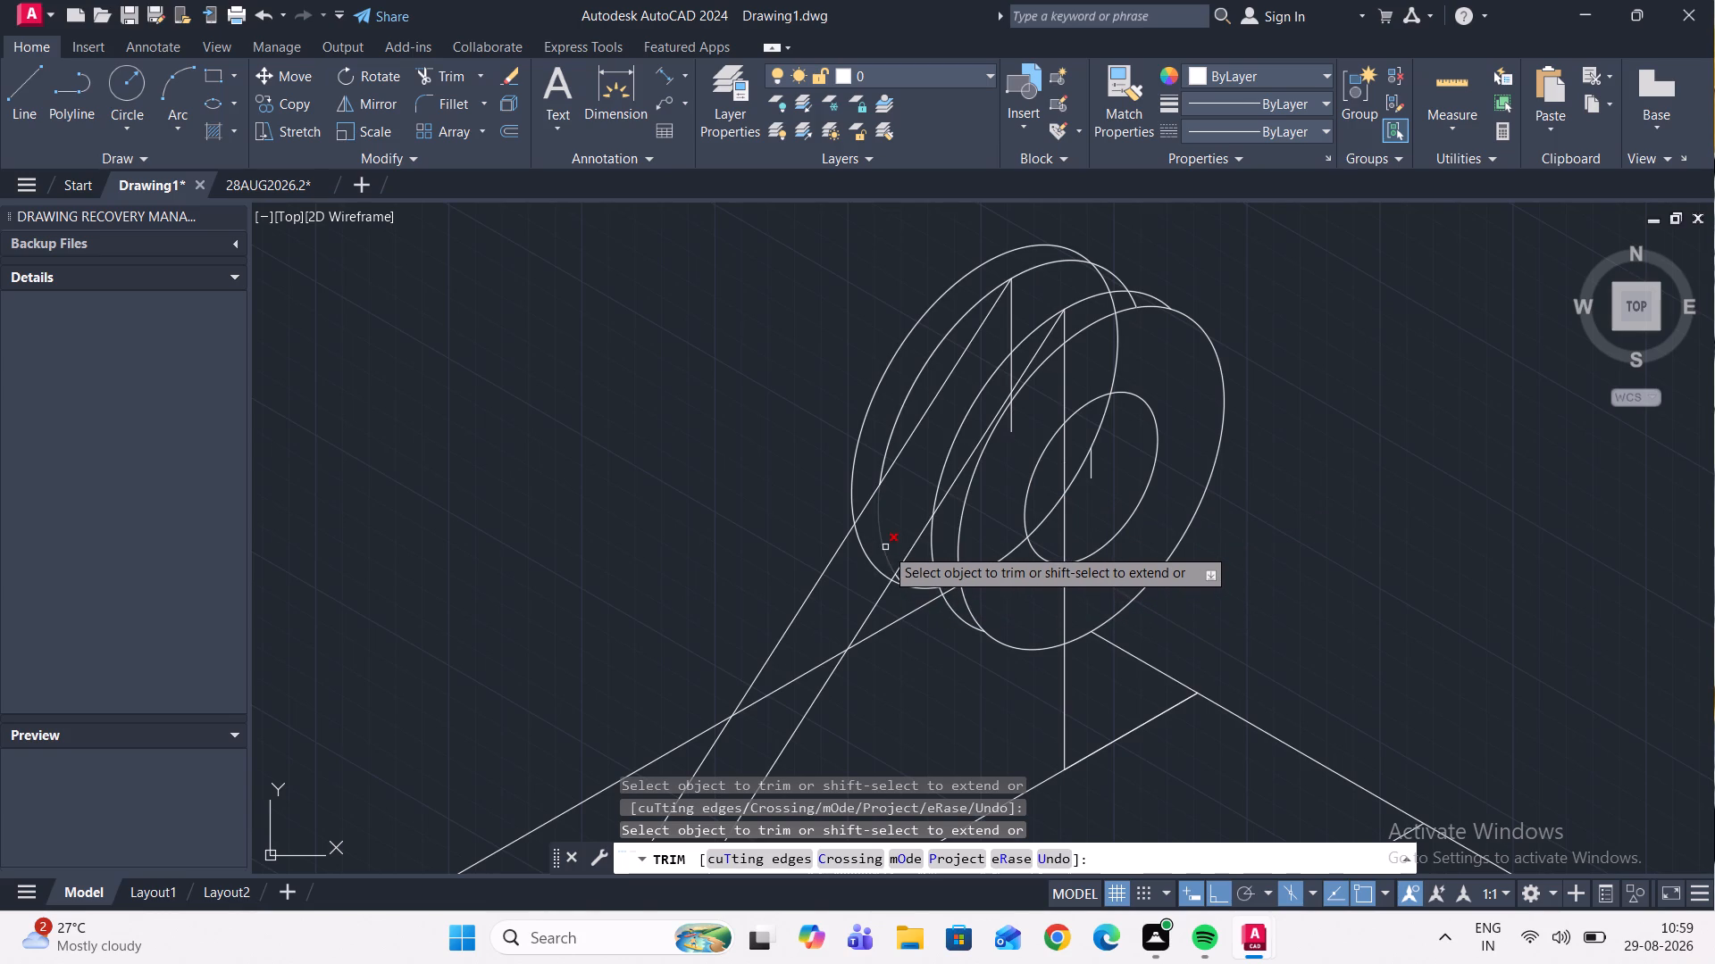
{"action": "scroll", "coordinate": [885, 547], "scroll_direction": "down", "scroll_amount": 1}
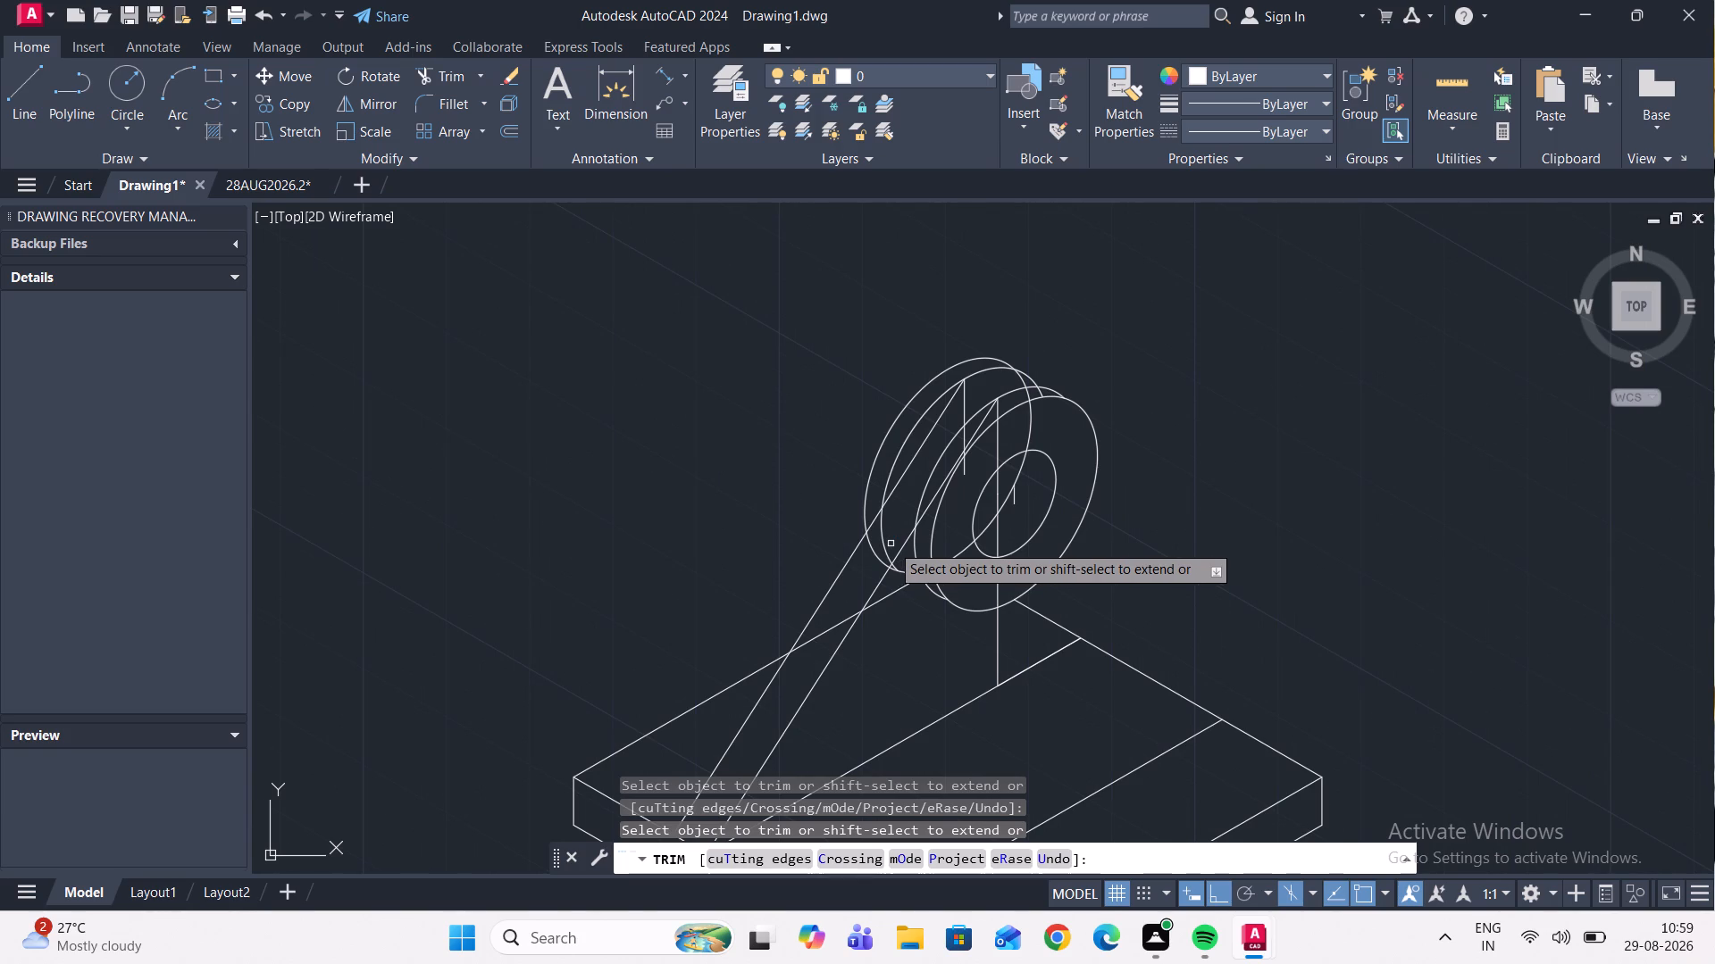
{"action": "left_click", "coordinate": [887, 544]}
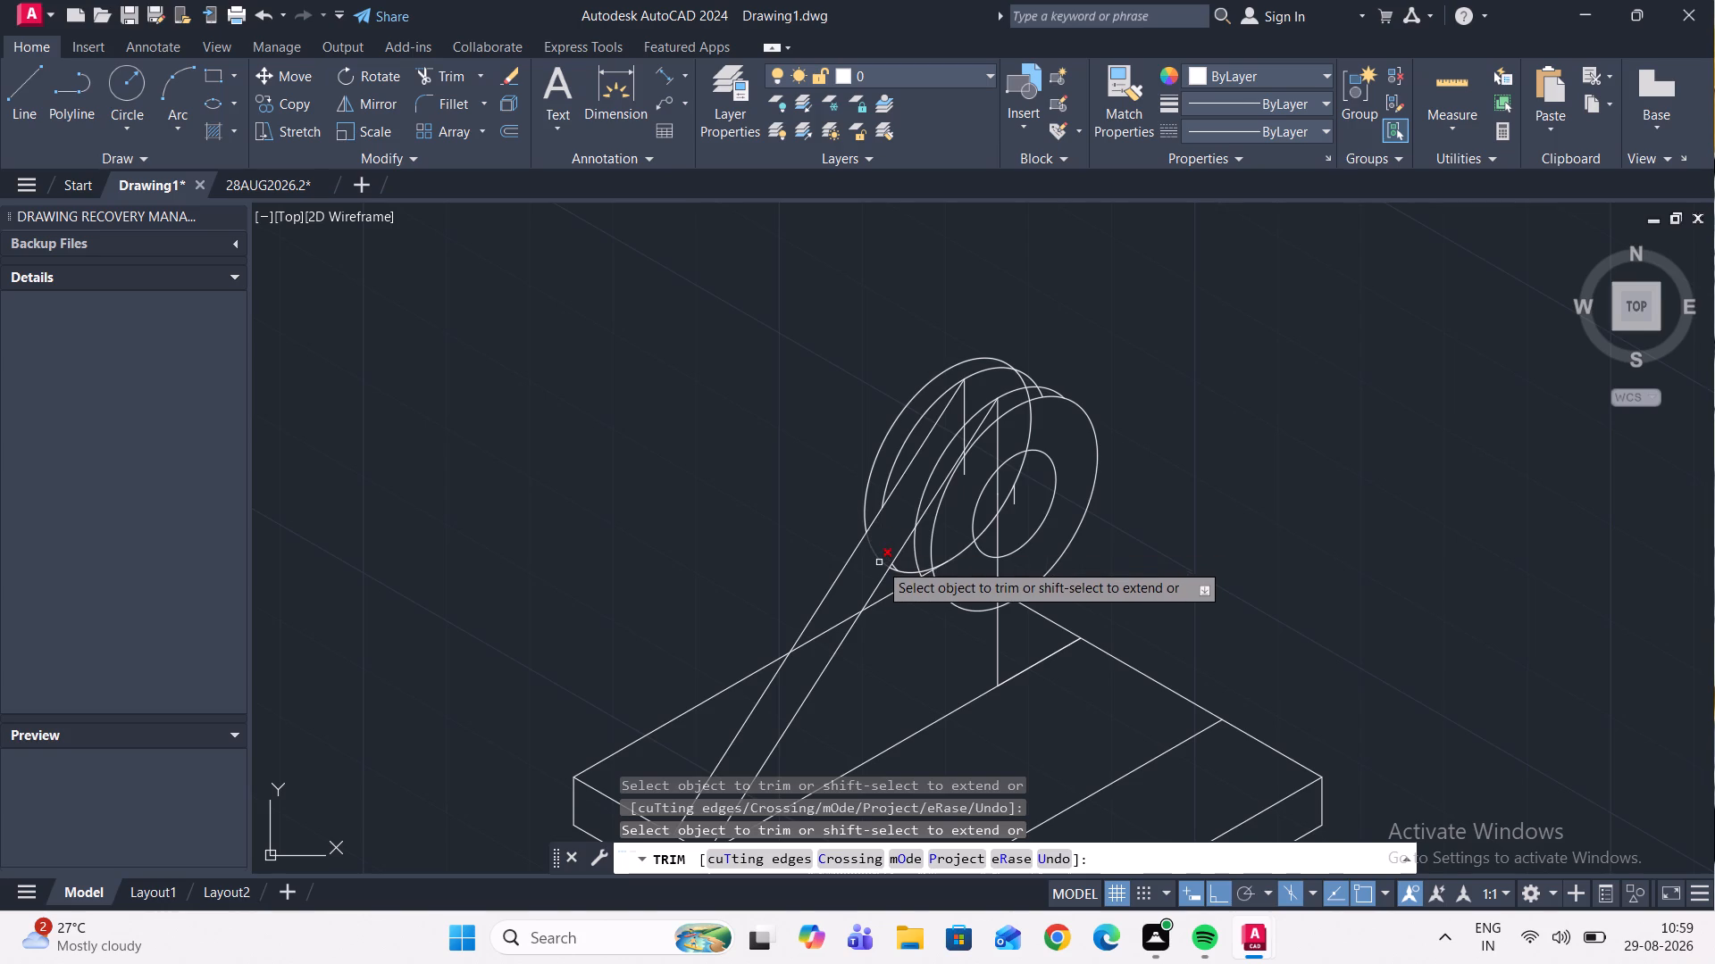
{"action": "left_click", "coordinate": [881, 561]}
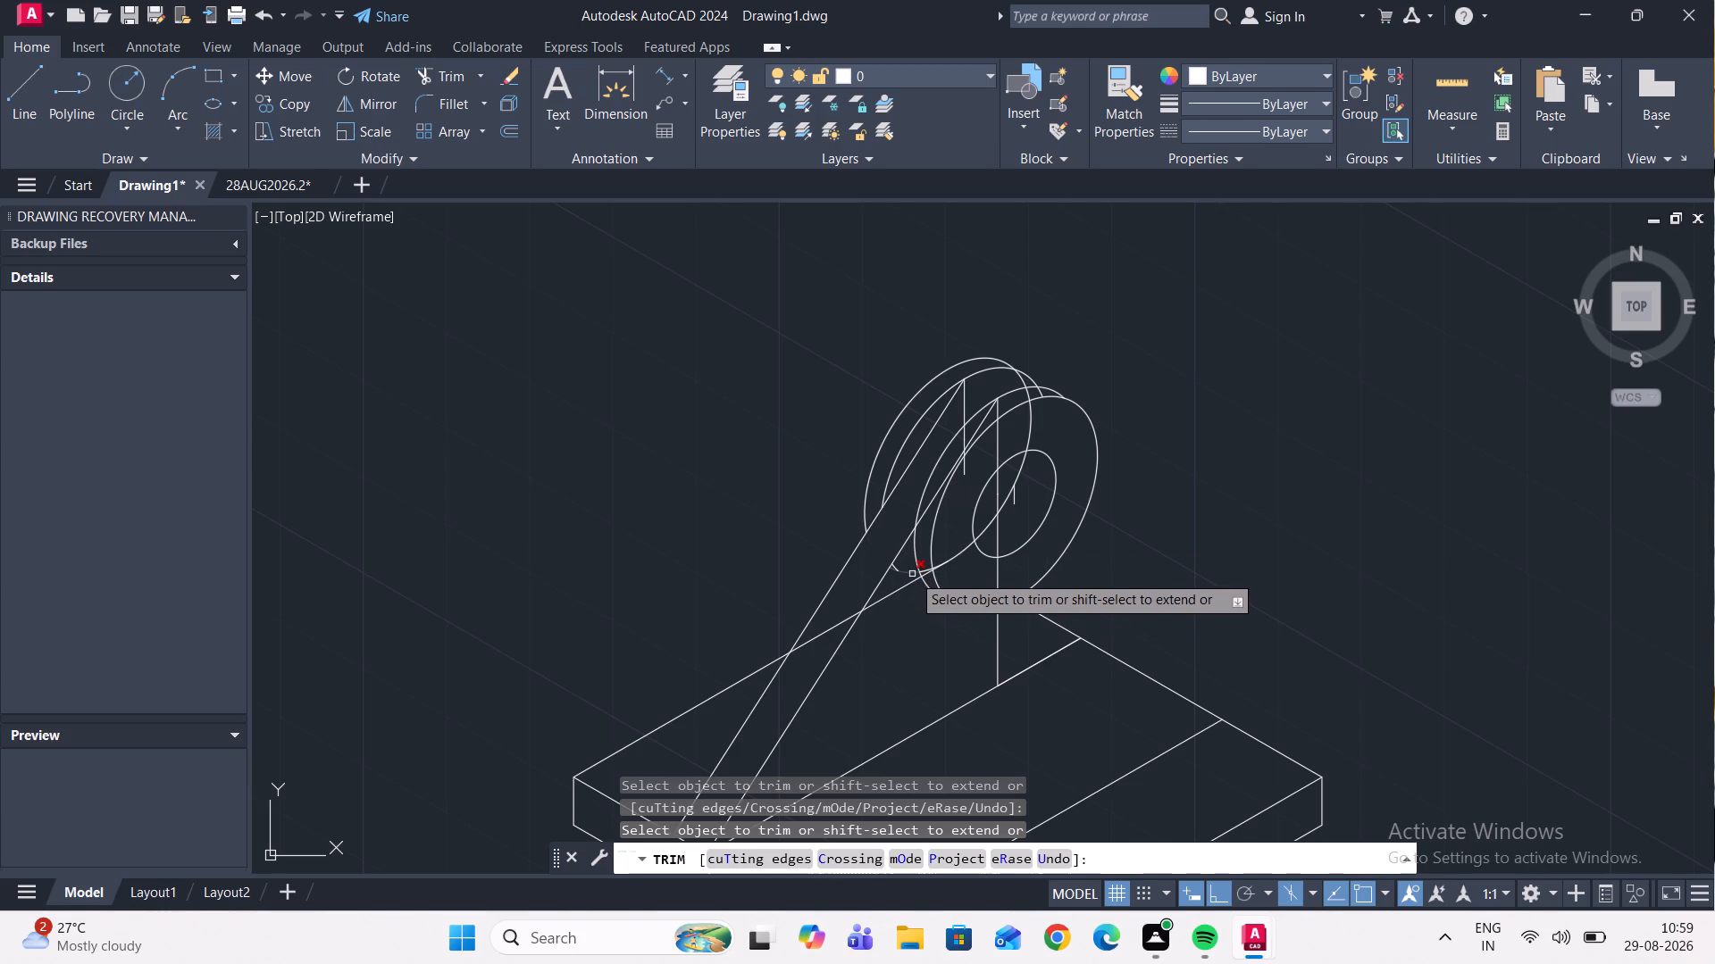
{"action": "left_click", "coordinate": [911, 573]}
{"action": "left_click", "coordinate": [899, 569]}
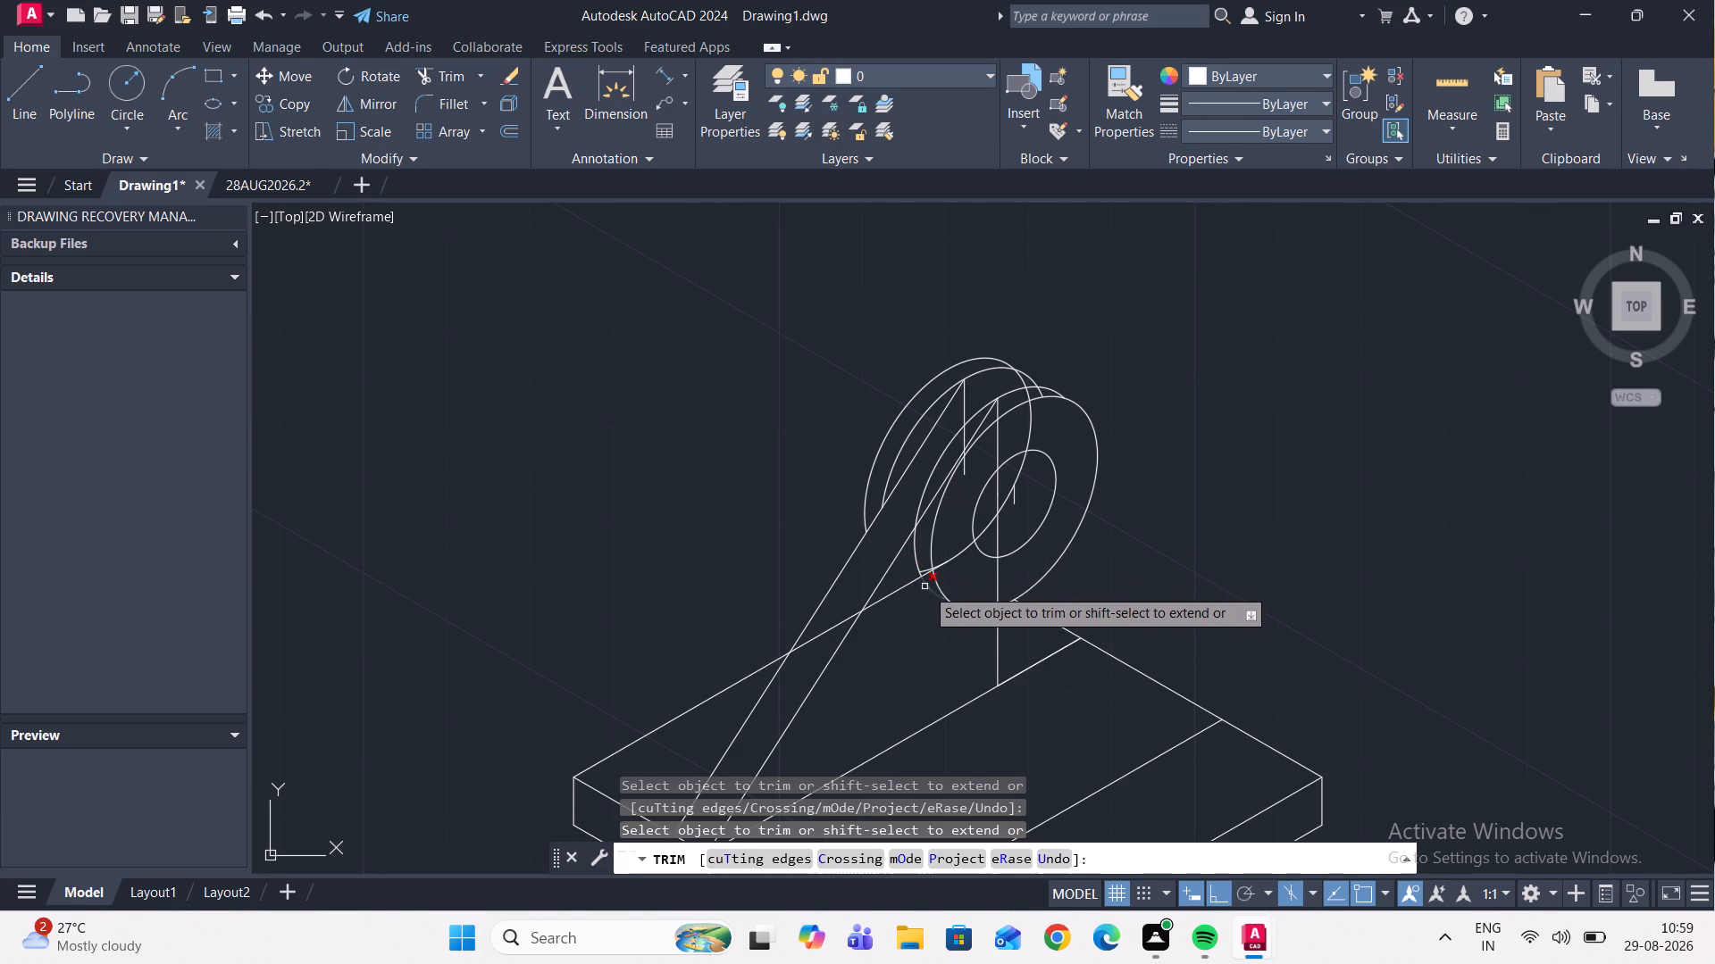
Trim the backmost isocircle's short leftover arc between the two front large isocircles.
{"action": "scroll", "coordinate": [927, 588], "scroll_direction": "down", "scroll_amount": 1}
{"action": "scroll", "coordinate": [931, 587], "scroll_direction": "up", "scroll_amount": 6}
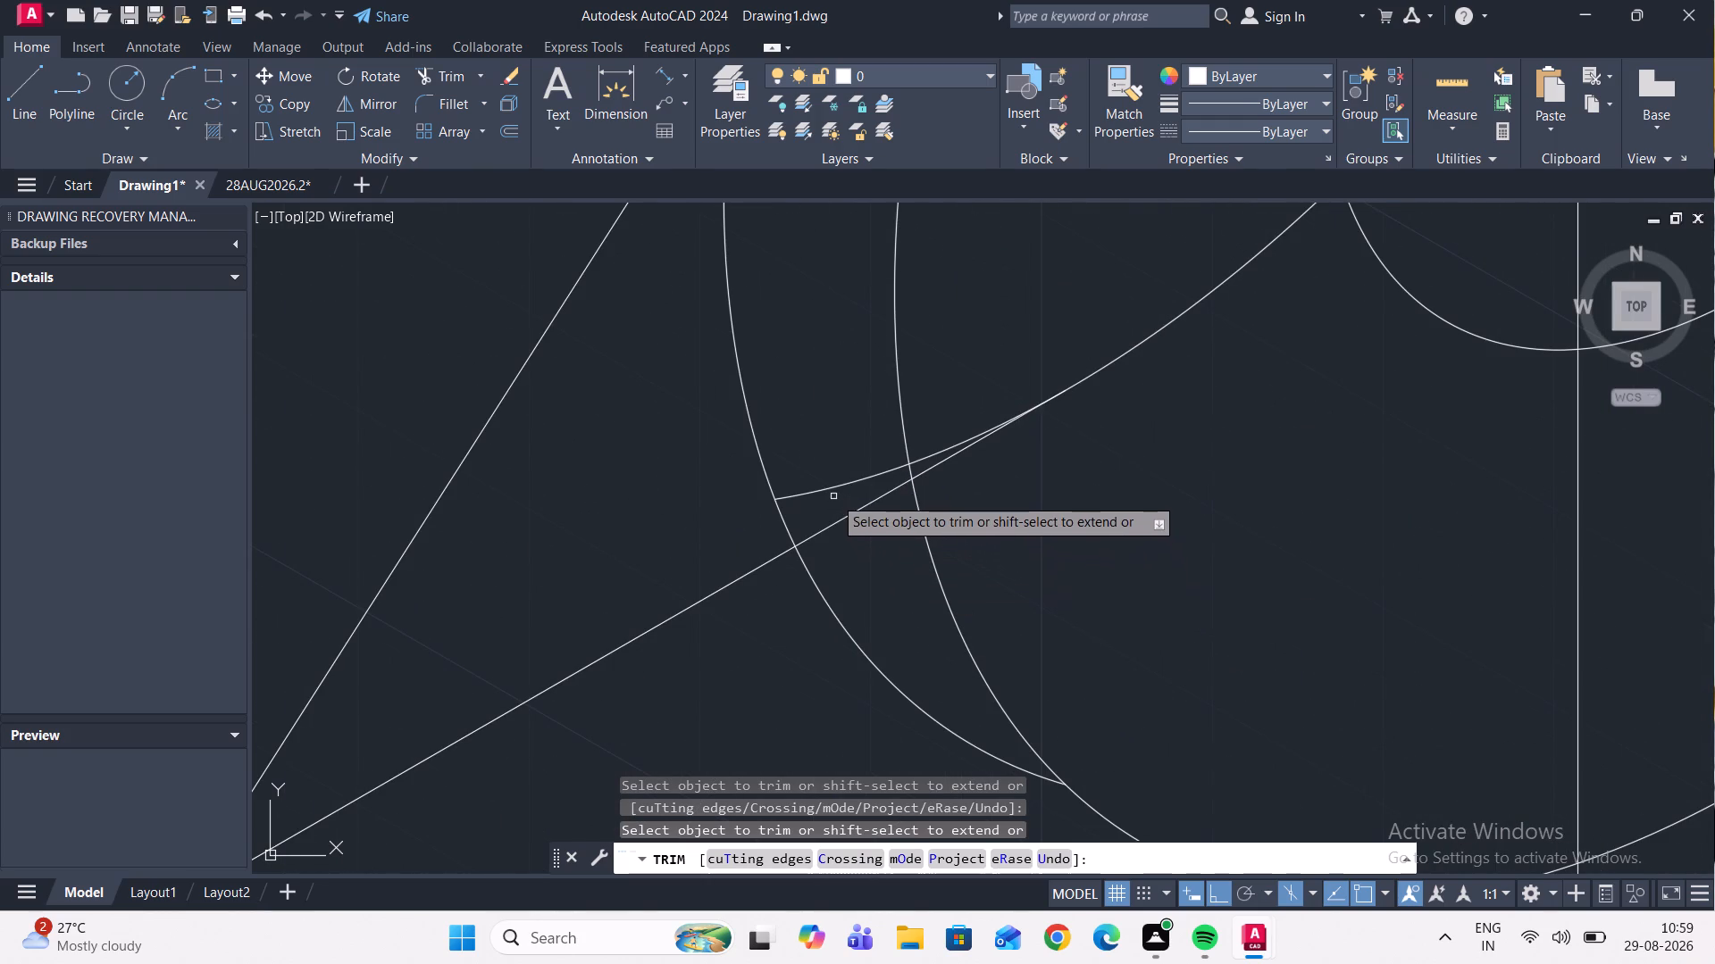
{"action": "left_click", "coordinate": [833, 484]}
Trim the base's back-left top edge from the front isocircles to the nearer slanted line and between the two slanted lines.
{"action": "scroll", "coordinate": [841, 500], "scroll_direction": "down", "scroll_amount": 3}
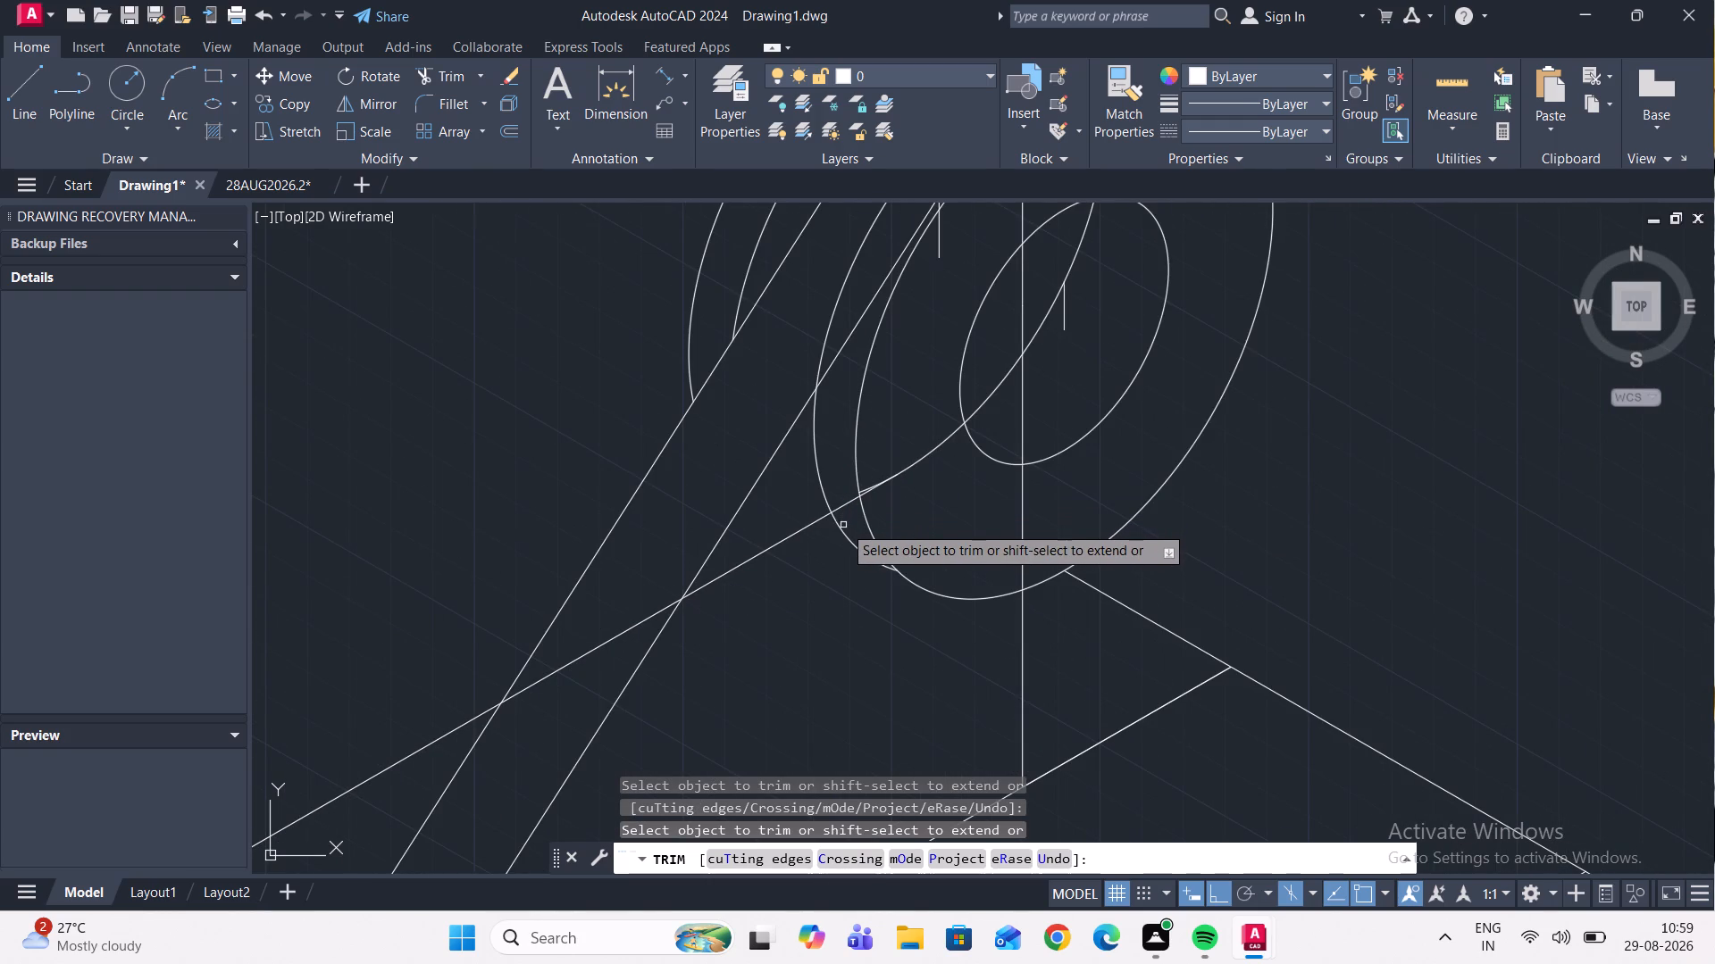
{"action": "scroll", "coordinate": [843, 545], "scroll_direction": "down", "scroll_amount": 2}
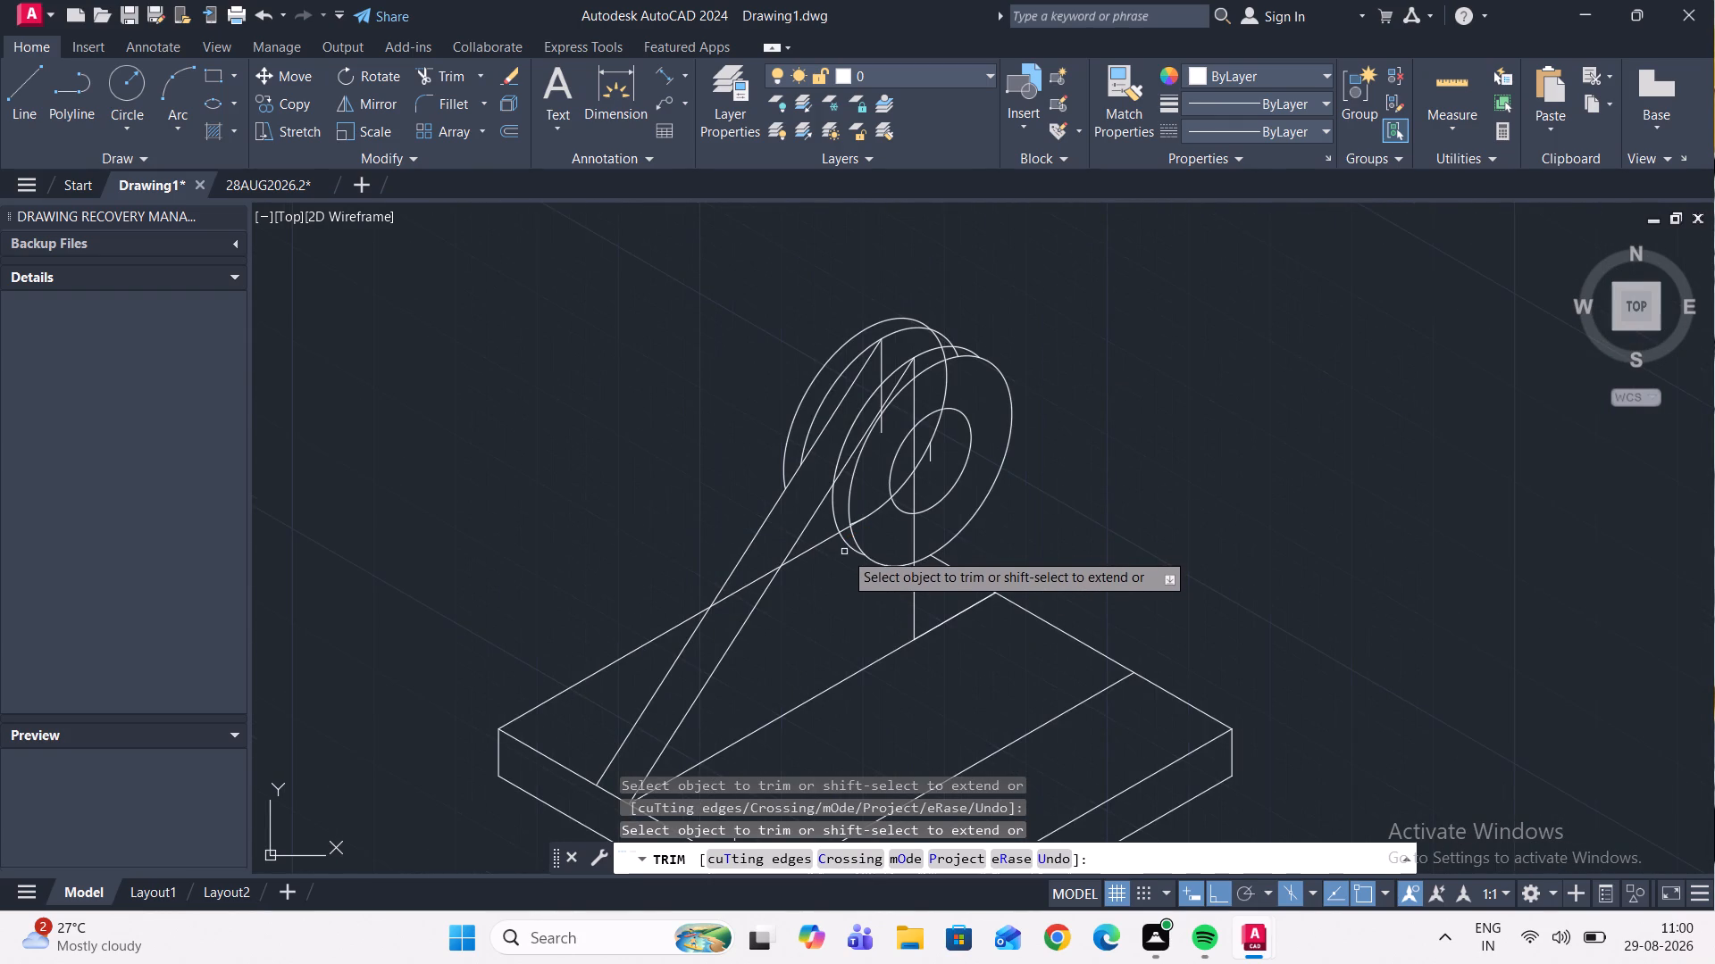
{"action": "left_click", "coordinate": [821, 547]}
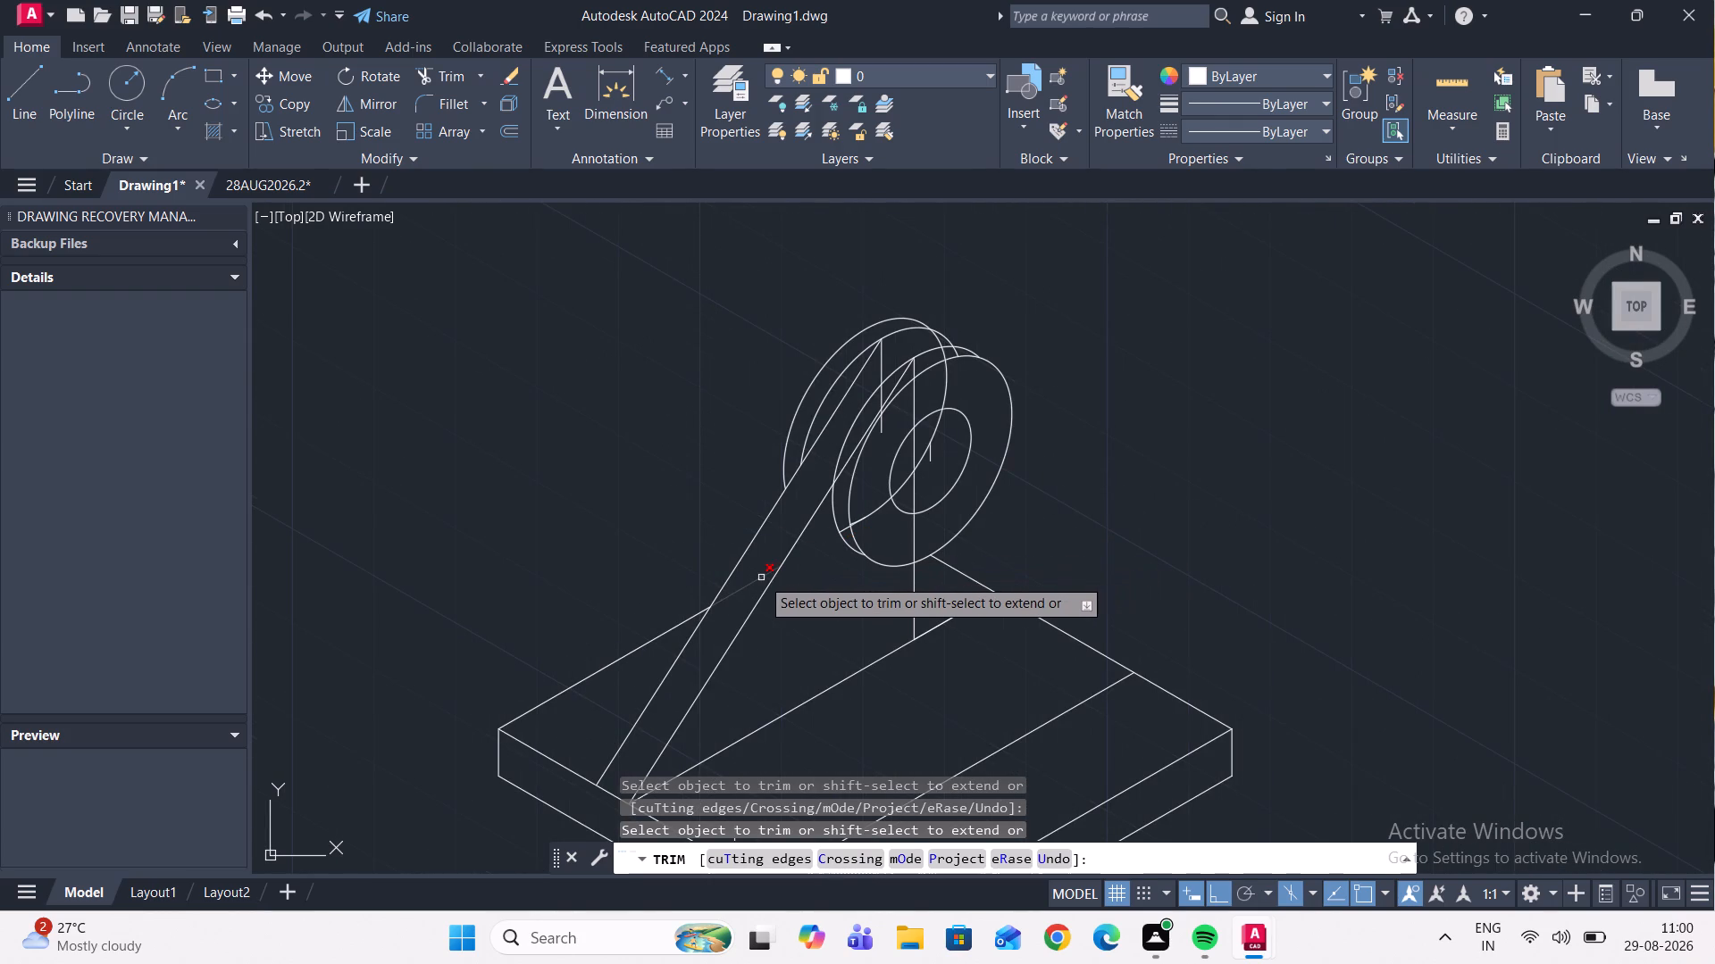
{"action": "left_click", "coordinate": [761, 578]}
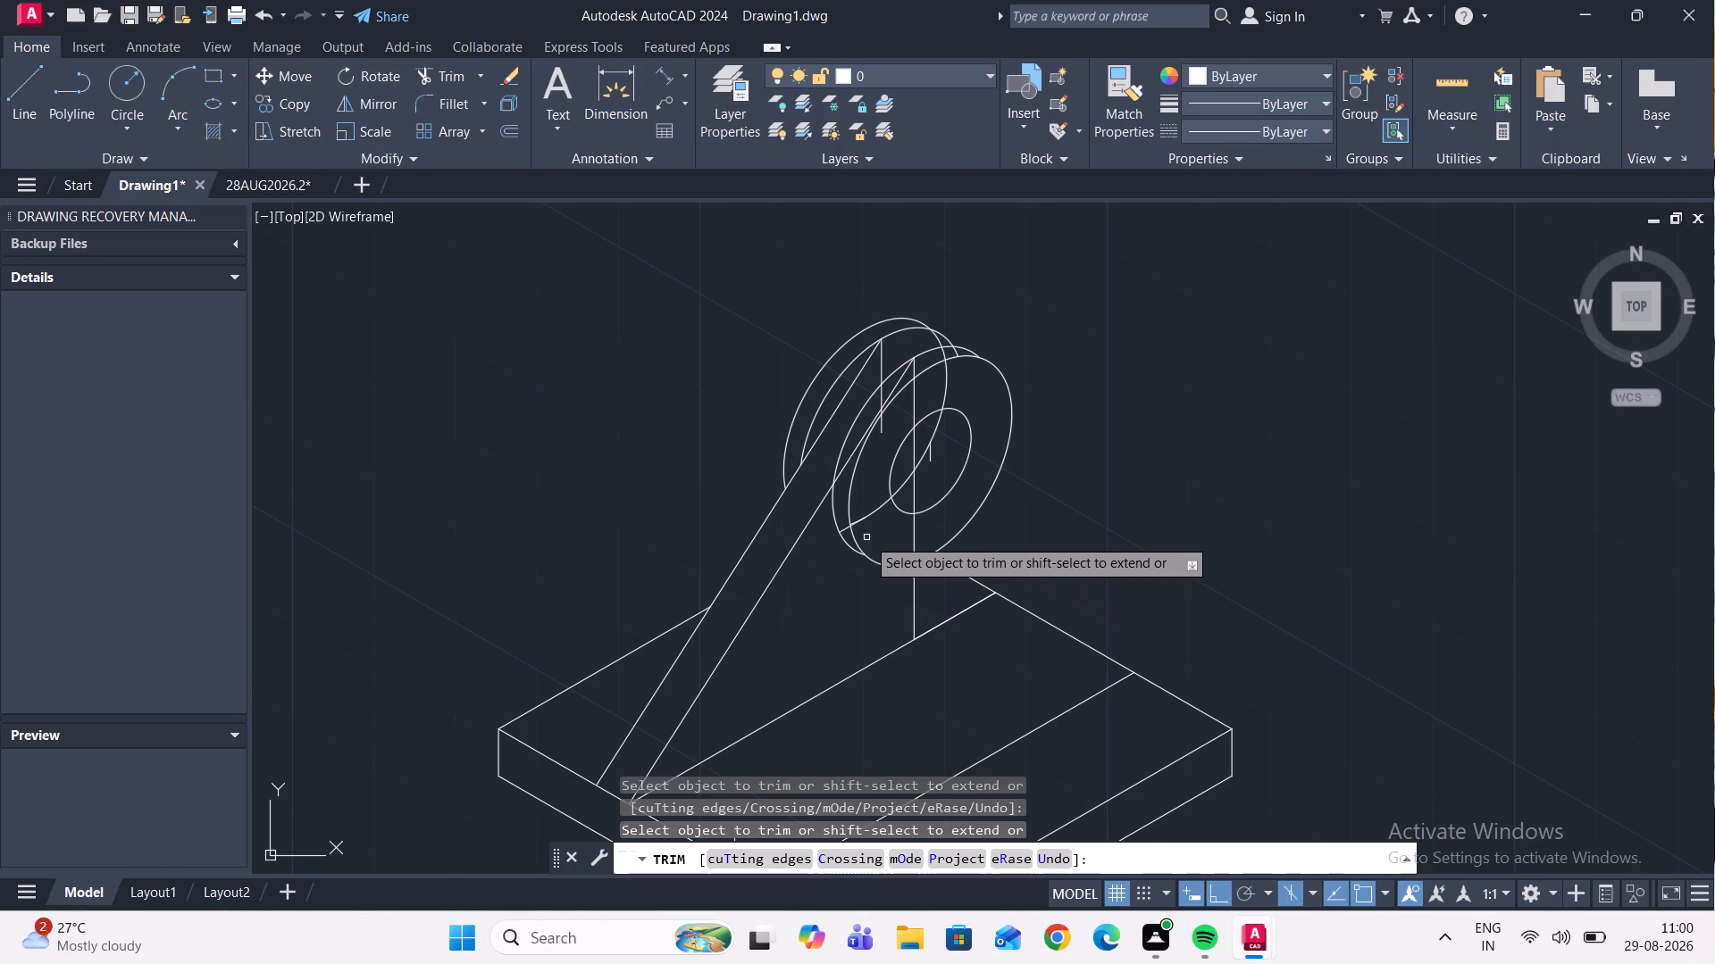
Trim the stubs of the base's back-left top edge and the backmost isocircle's arc near the bottom of the front large isocircles.
{"action": "scroll", "coordinate": [866, 537], "scroll_direction": "up", "scroll_amount": 4}
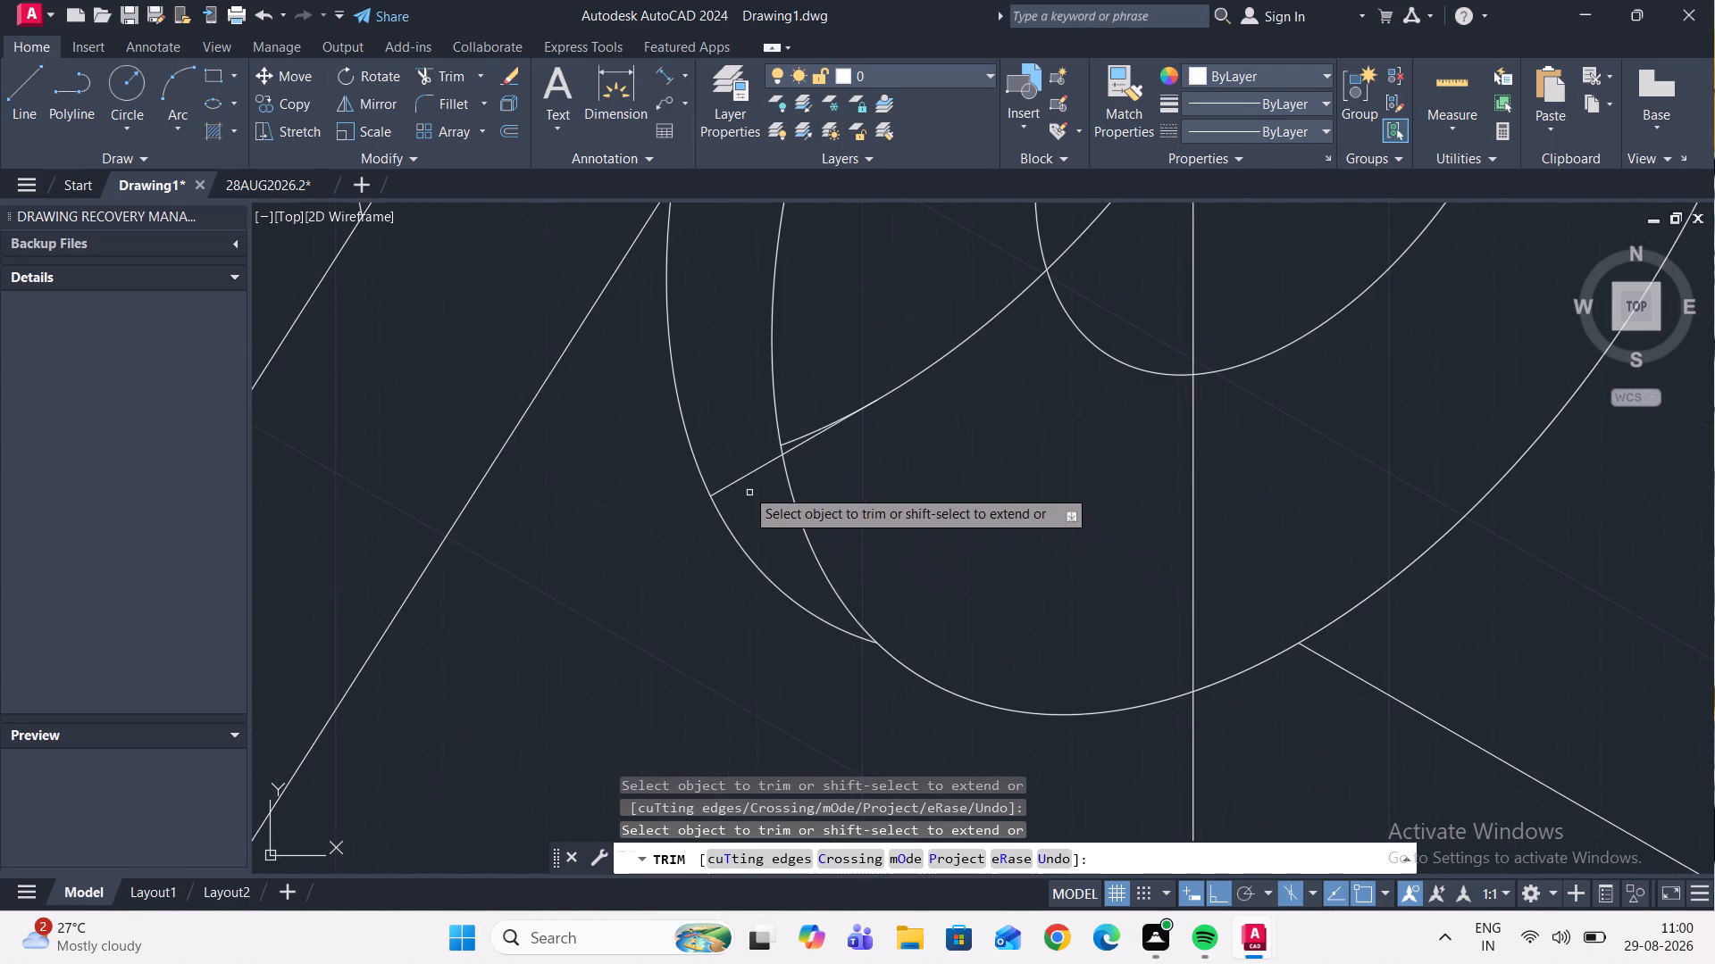
{"action": "left_click", "coordinate": [740, 472]}
{"action": "left_click", "coordinate": [750, 495]}
{"action": "left_click_drag", "start_coordinate": [806, 420], "coordinate": [847, 473]}
Trim the backmost isocircle's remaining arc across the face and hole of the frontmost isocircle, up to its top outline.
{"action": "scroll", "coordinate": [847, 473], "scroll_direction": "down", "scroll_amount": 3}
{"action": "scroll", "coordinate": [883, 421], "scroll_direction": "up", "scroll_amount": 2}
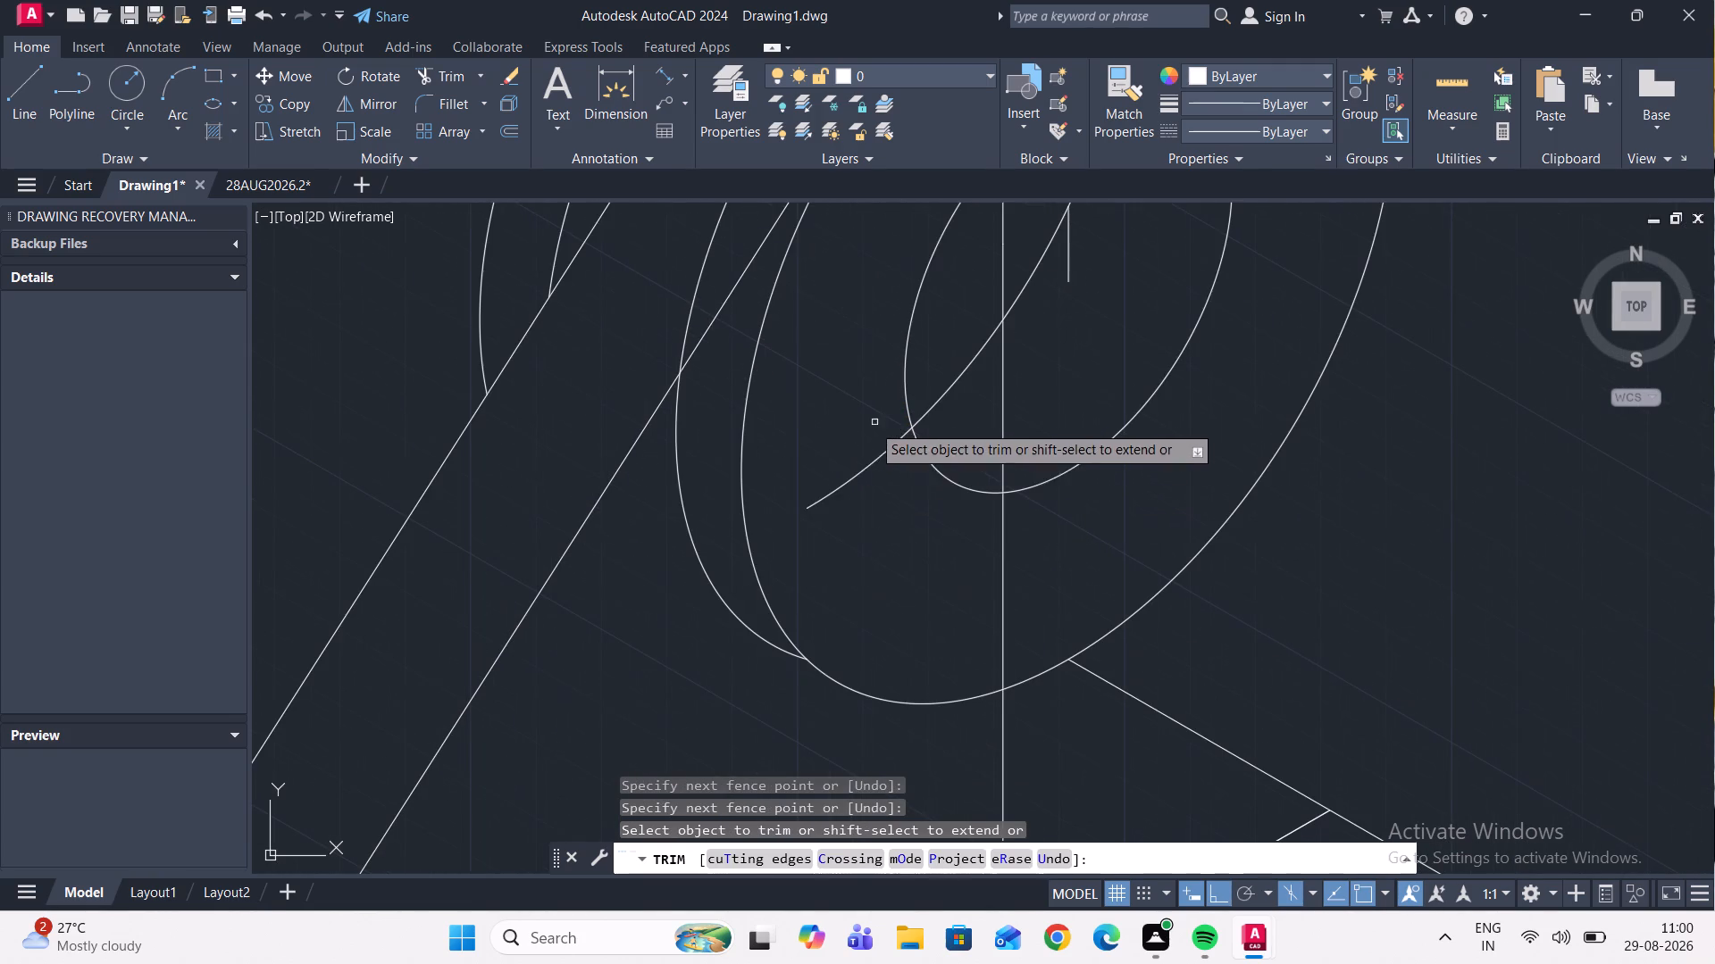
{"action": "left_click_drag", "start_coordinate": [847, 445], "coordinate": [909, 520]}
{"action": "left_click_drag", "start_coordinate": [941, 323], "coordinate": [969, 426]}
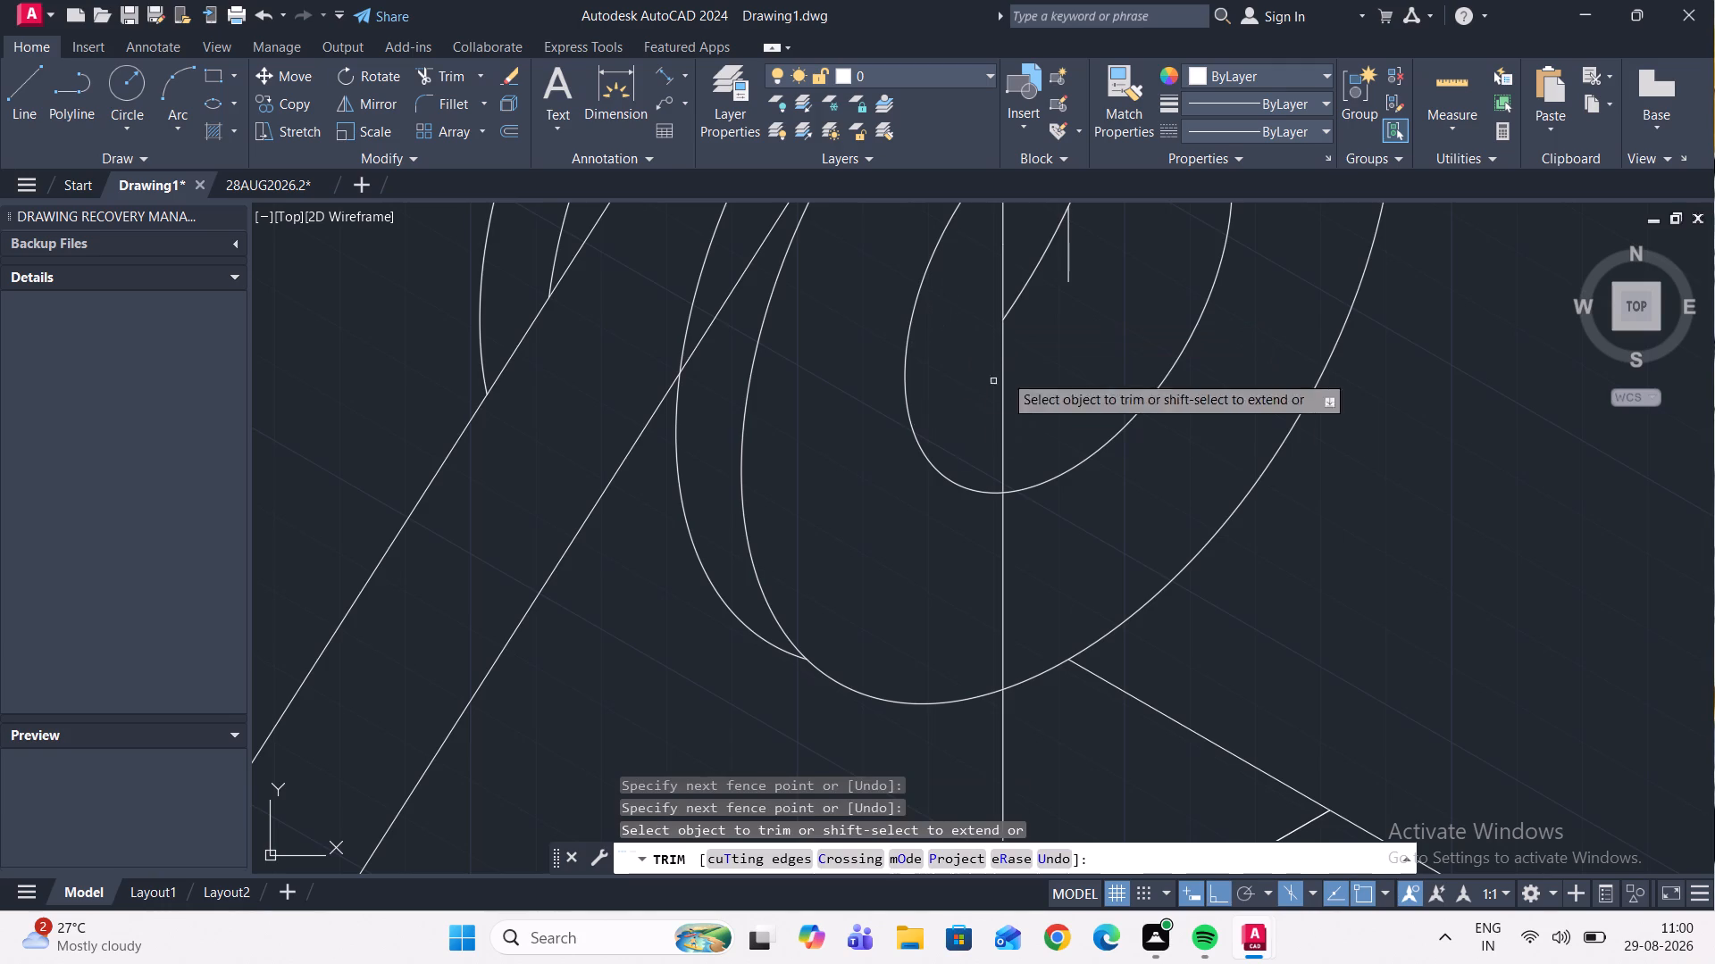
{"action": "scroll", "coordinate": [1034, 342], "scroll_direction": "down", "scroll_amount": 3}
{"action": "scroll", "coordinate": [1038, 302], "scroll_direction": "up", "scroll_amount": 3}
{"action": "left_click_drag", "start_coordinate": [1038, 325], "coordinate": [1071, 376]}
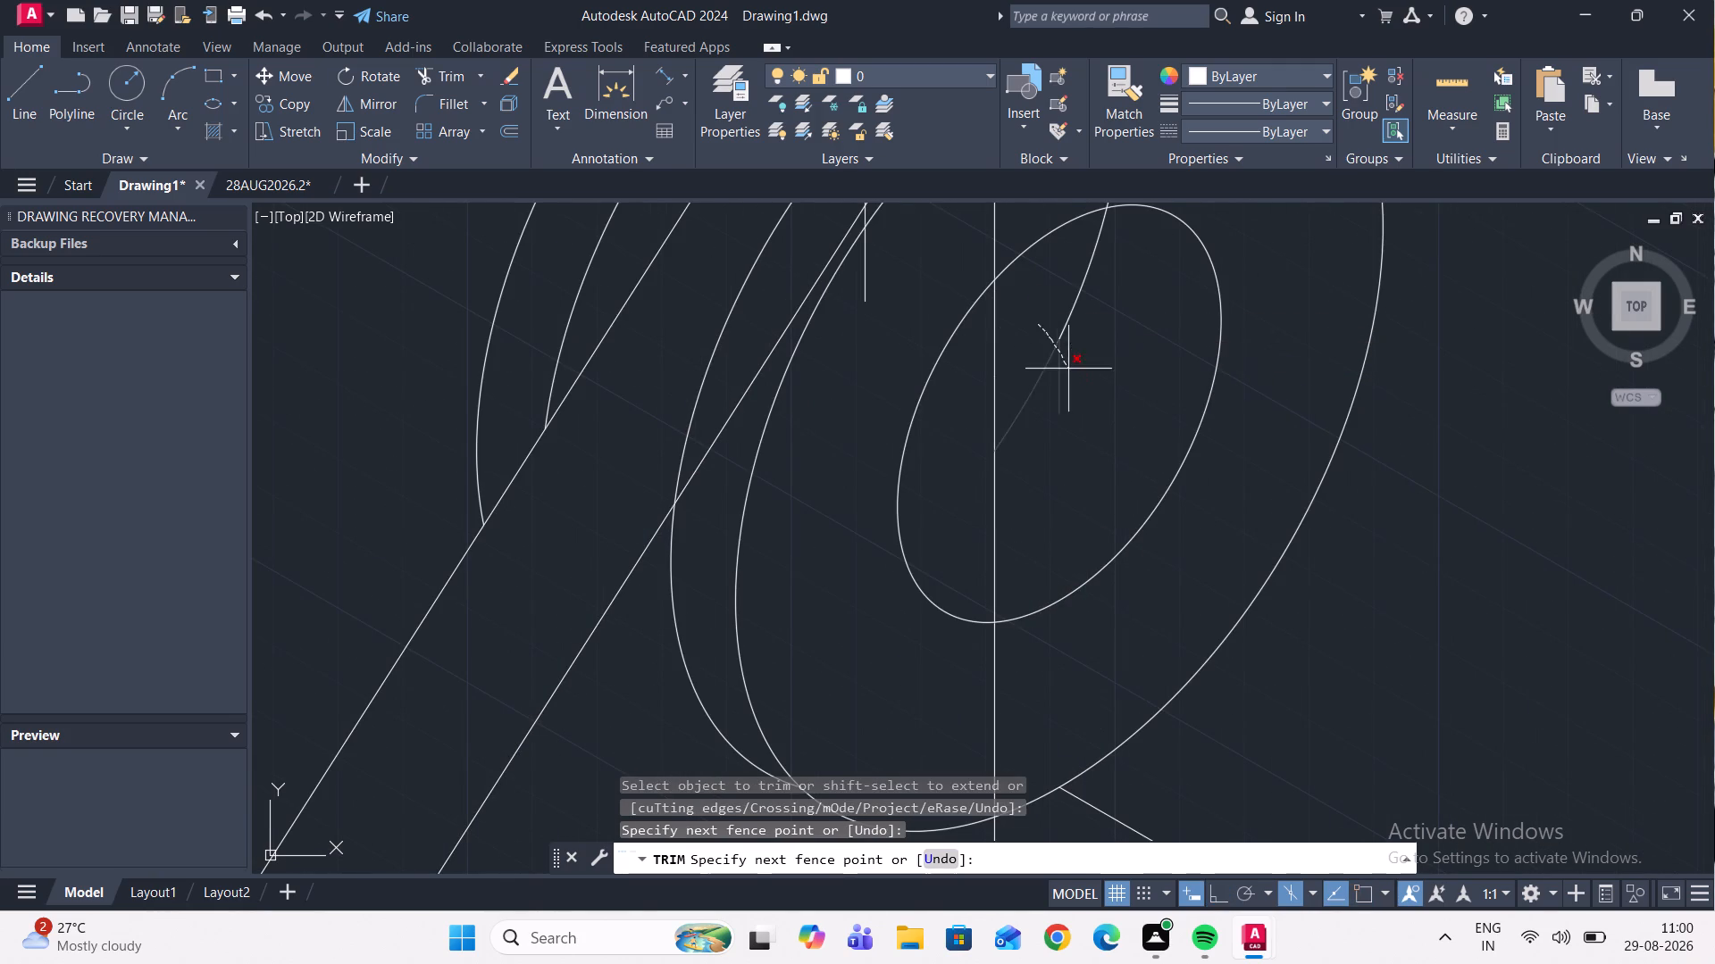
{"action": "left_click_drag", "start_coordinate": [1071, 376], "coordinate": [1083, 425]}
{"action": "scroll", "coordinate": [1075, 396], "scroll_direction": "down", "scroll_amount": 2}
{"action": "scroll", "coordinate": [1068, 365], "scroll_direction": "up", "scroll_amount": 2}
{"action": "left_click_drag", "start_coordinate": [1070, 344], "coordinate": [1110, 368]}
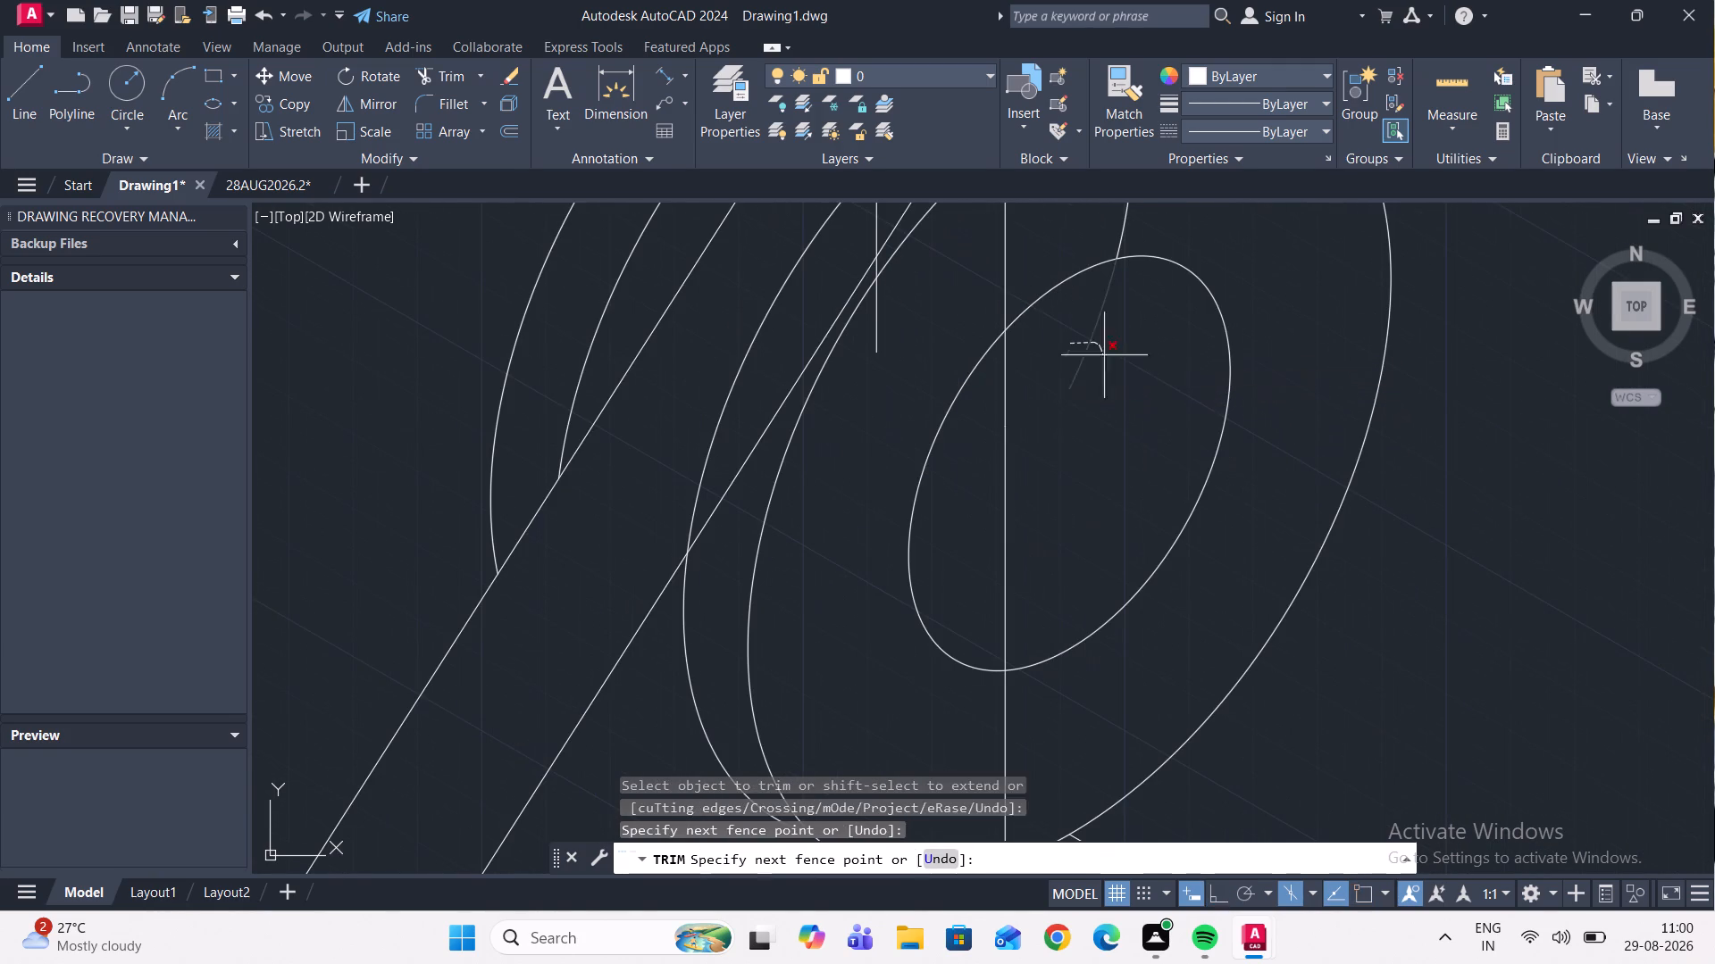
{"action": "left_click_drag", "start_coordinate": [1110, 368], "coordinate": [1114, 401]}
{"action": "scroll", "coordinate": [1090, 401], "scroll_direction": "down", "scroll_amount": 2}
{"action": "scroll", "coordinate": [1083, 330], "scroll_direction": "up", "scroll_amount": 3}
{"action": "left_click_drag", "start_coordinate": [1113, 302], "coordinate": [1216, 335]}
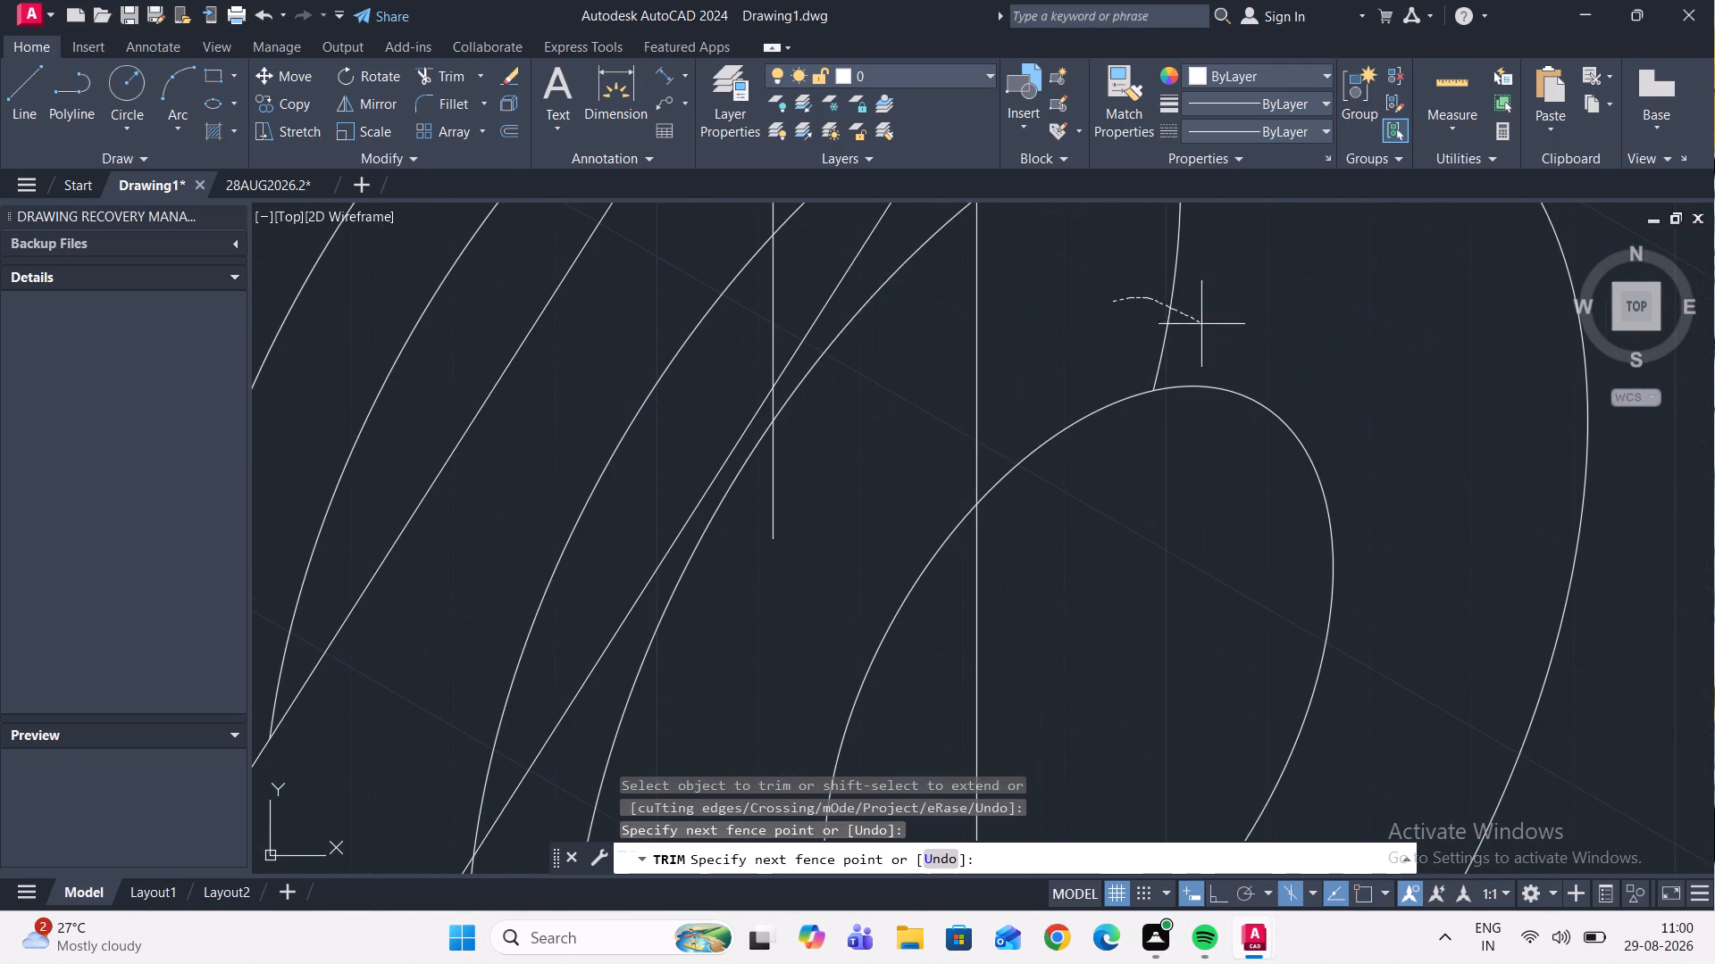
{"action": "left_click_drag", "start_coordinate": [1216, 335], "coordinate": [1255, 359]}
Trim away the whole back vertical centre line and the front vertical line's portion above the small isocircle.
{"action": "scroll", "coordinate": [1240, 347], "scroll_direction": "down", "scroll_amount": 4}
{"action": "scroll", "coordinate": [1216, 307], "scroll_direction": "up", "scroll_amount": 2}
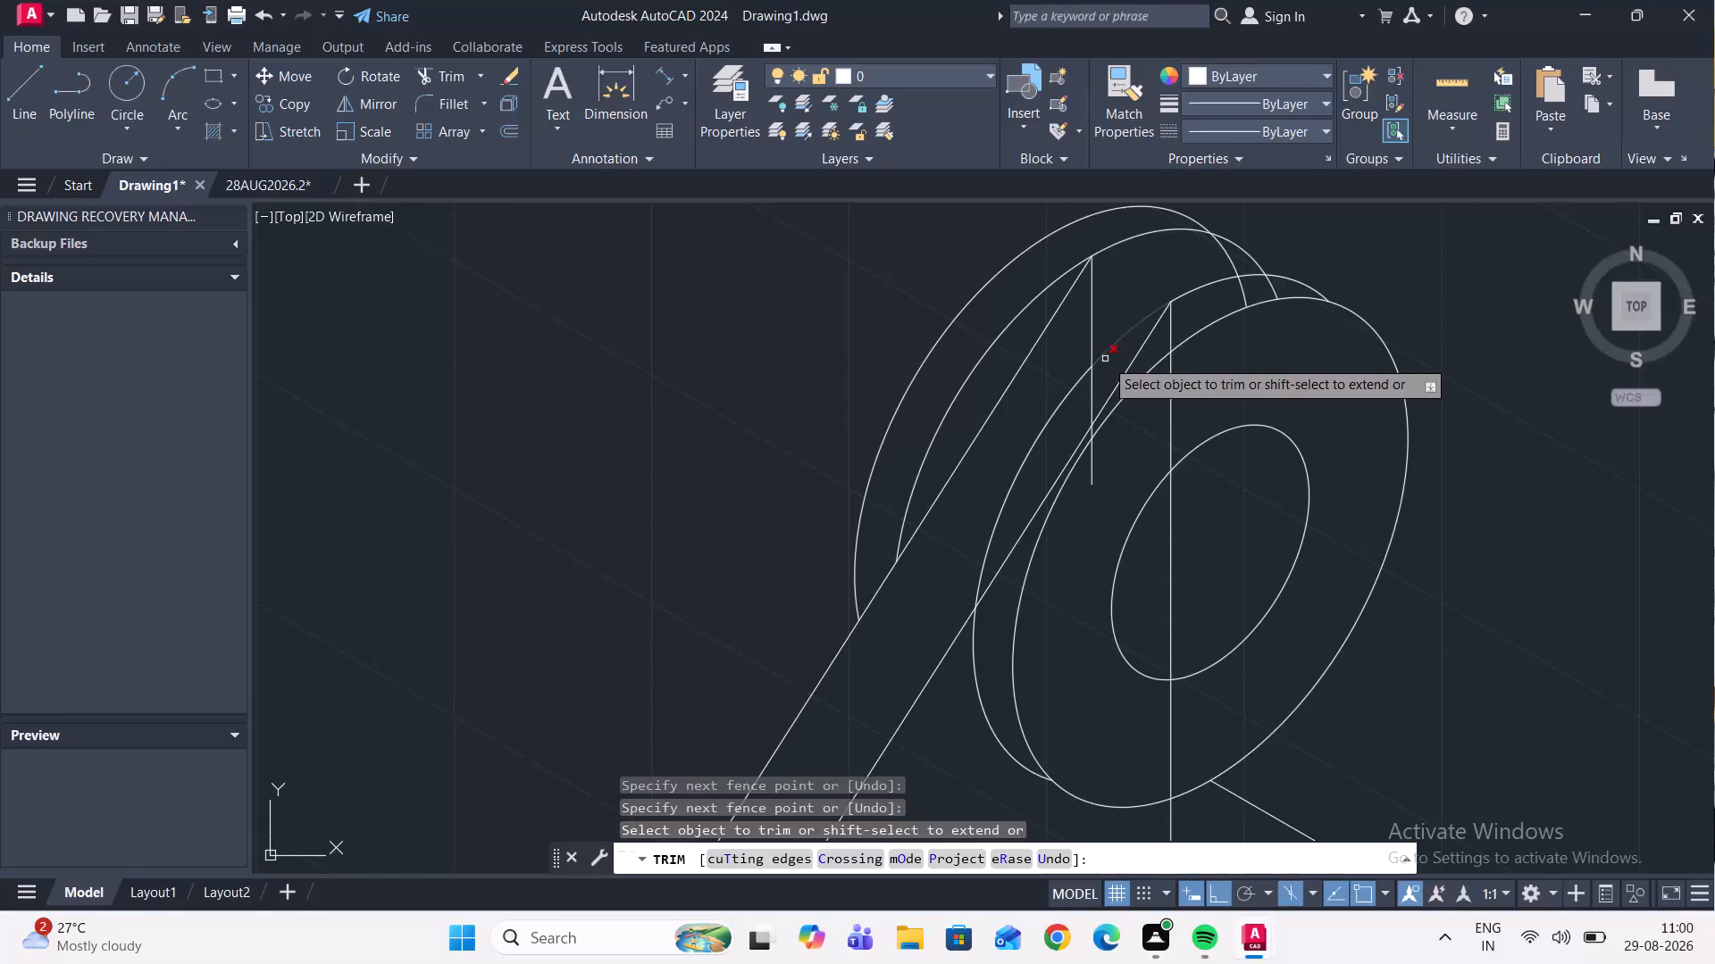
{"action": "left_click_drag", "start_coordinate": [1116, 279], "coordinate": [1065, 334]}
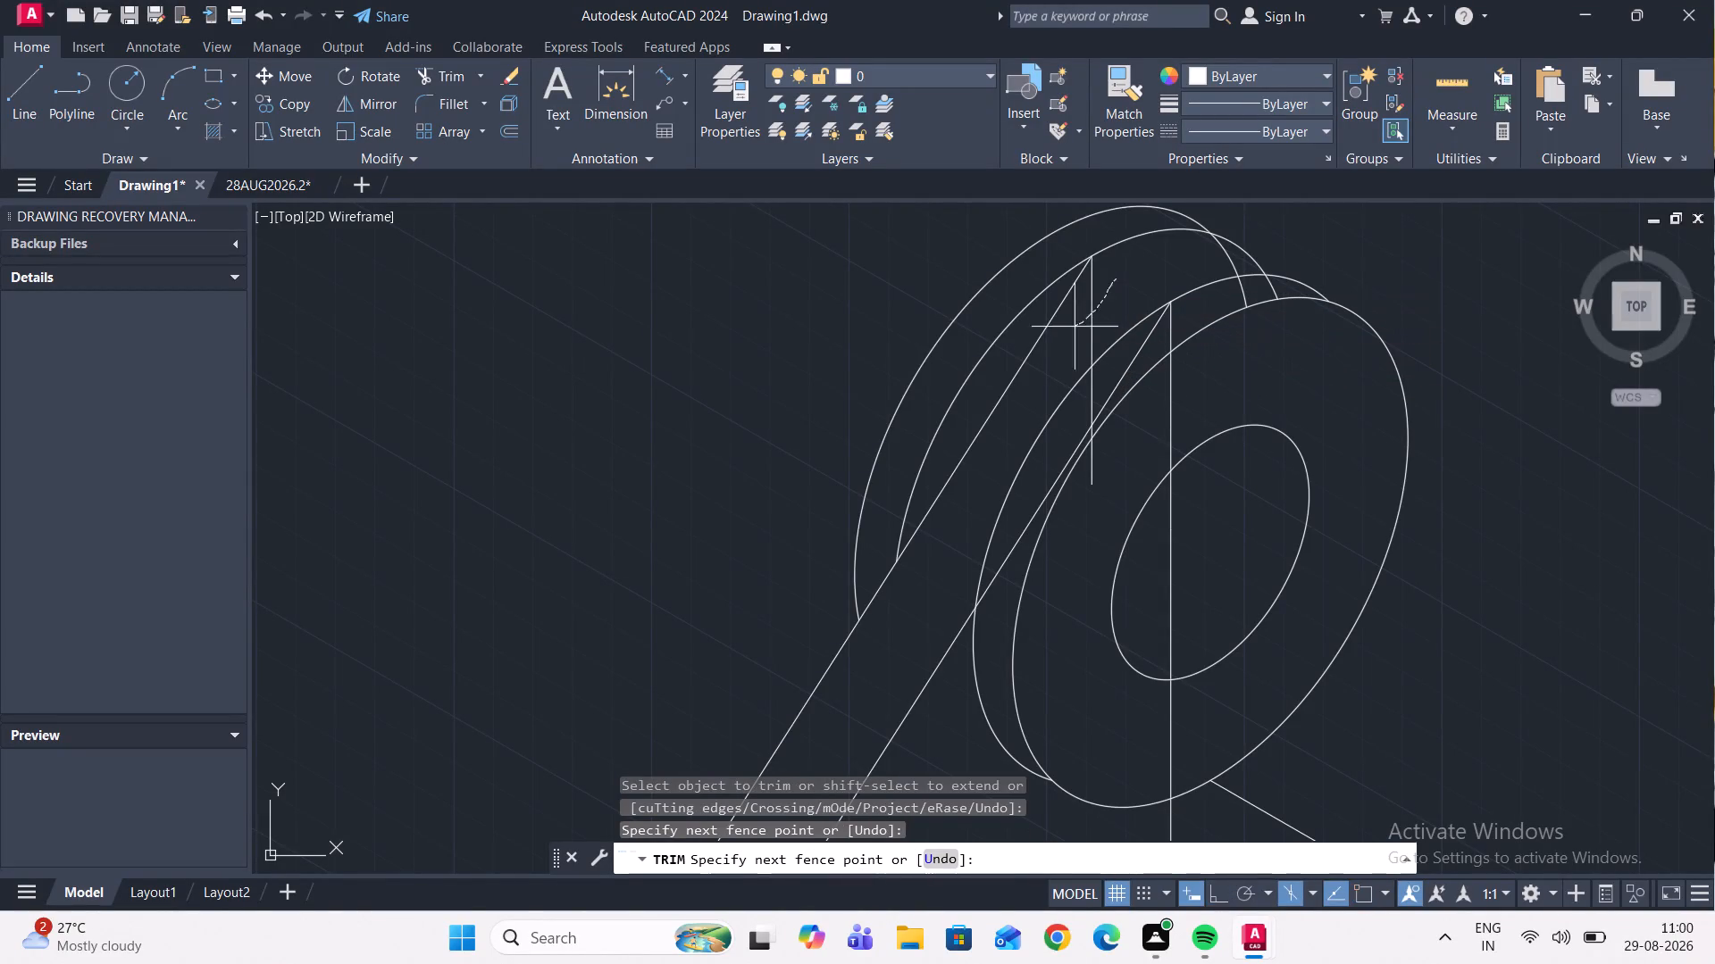
{"action": "left_click_drag", "start_coordinate": [1065, 334], "coordinate": [1053, 341]}
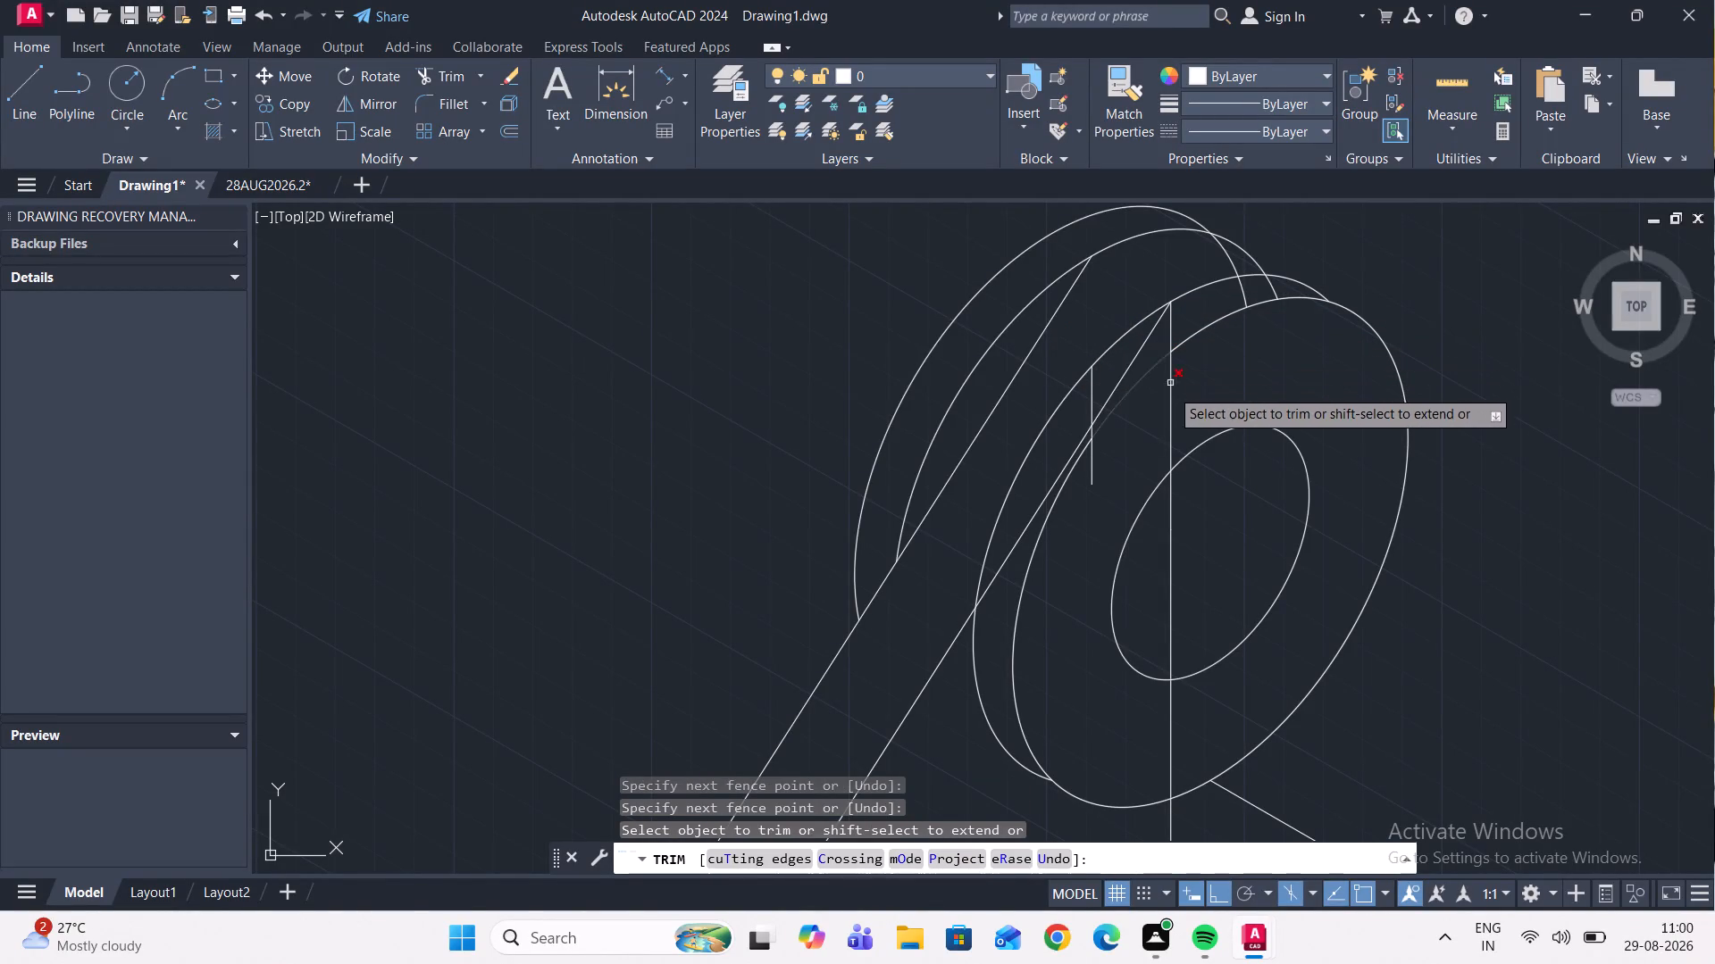
{"action": "left_click_drag", "start_coordinate": [1197, 387], "coordinate": [1129, 439]}
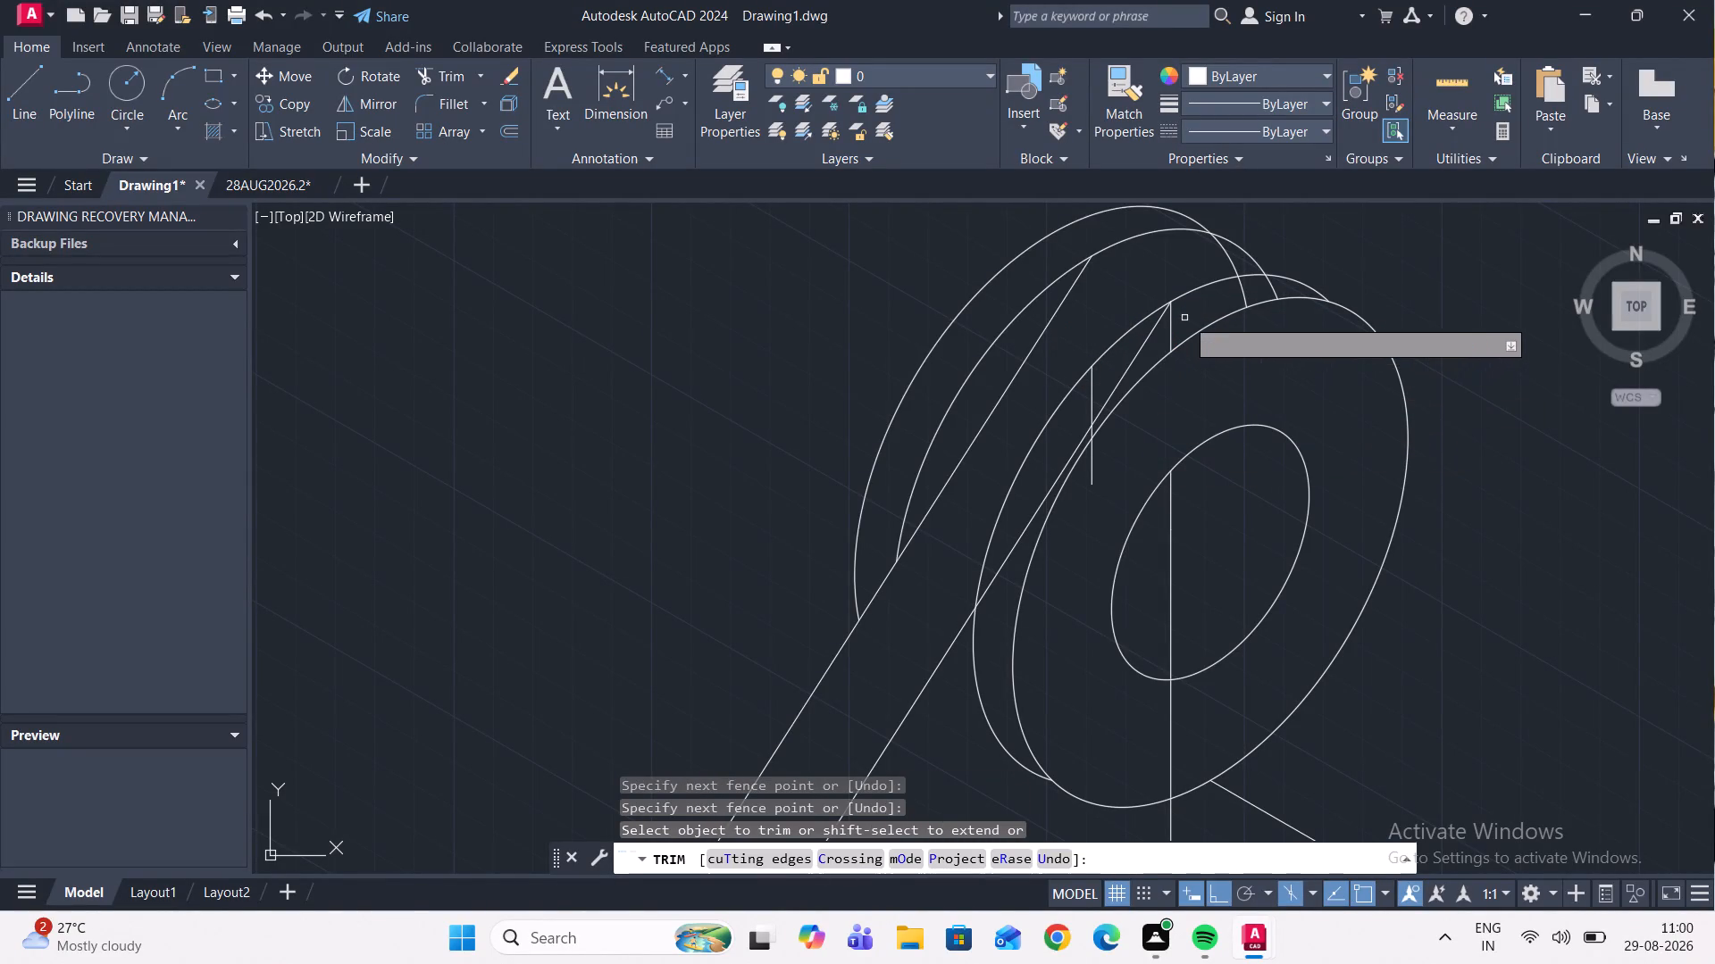
{"action": "left_click_drag", "start_coordinate": [1181, 317], "coordinate": [1169, 336]}
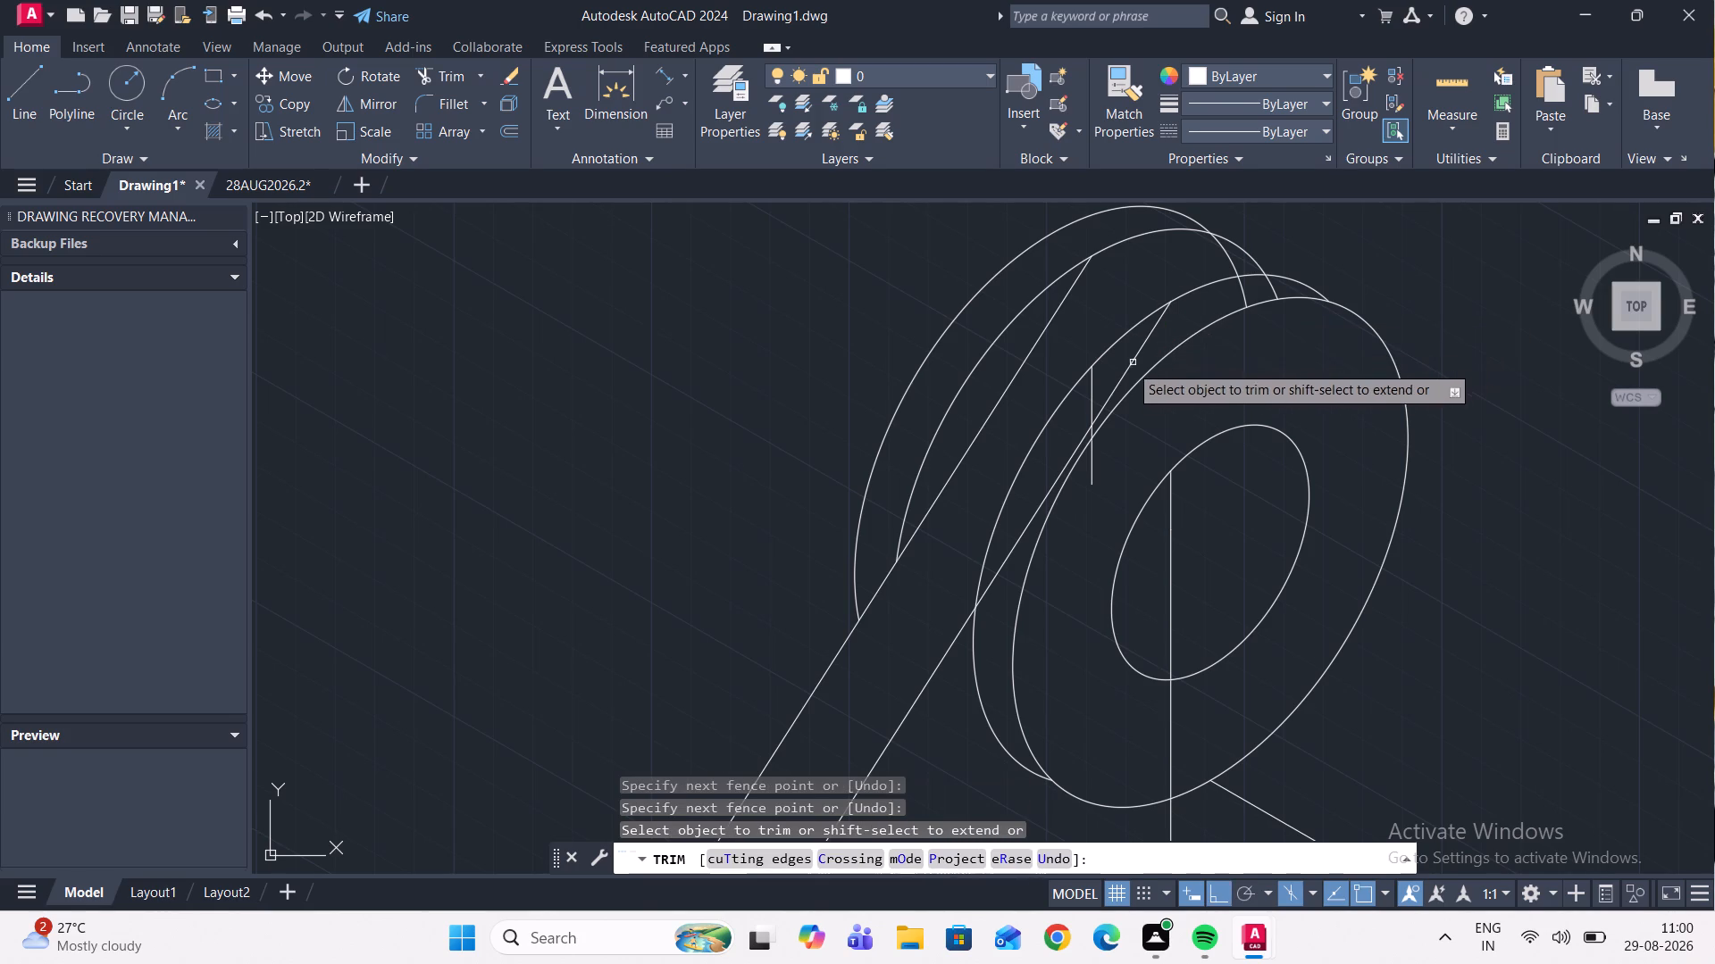
{"action": "left_click_drag", "start_coordinate": [1104, 378], "coordinate": [1083, 399]}
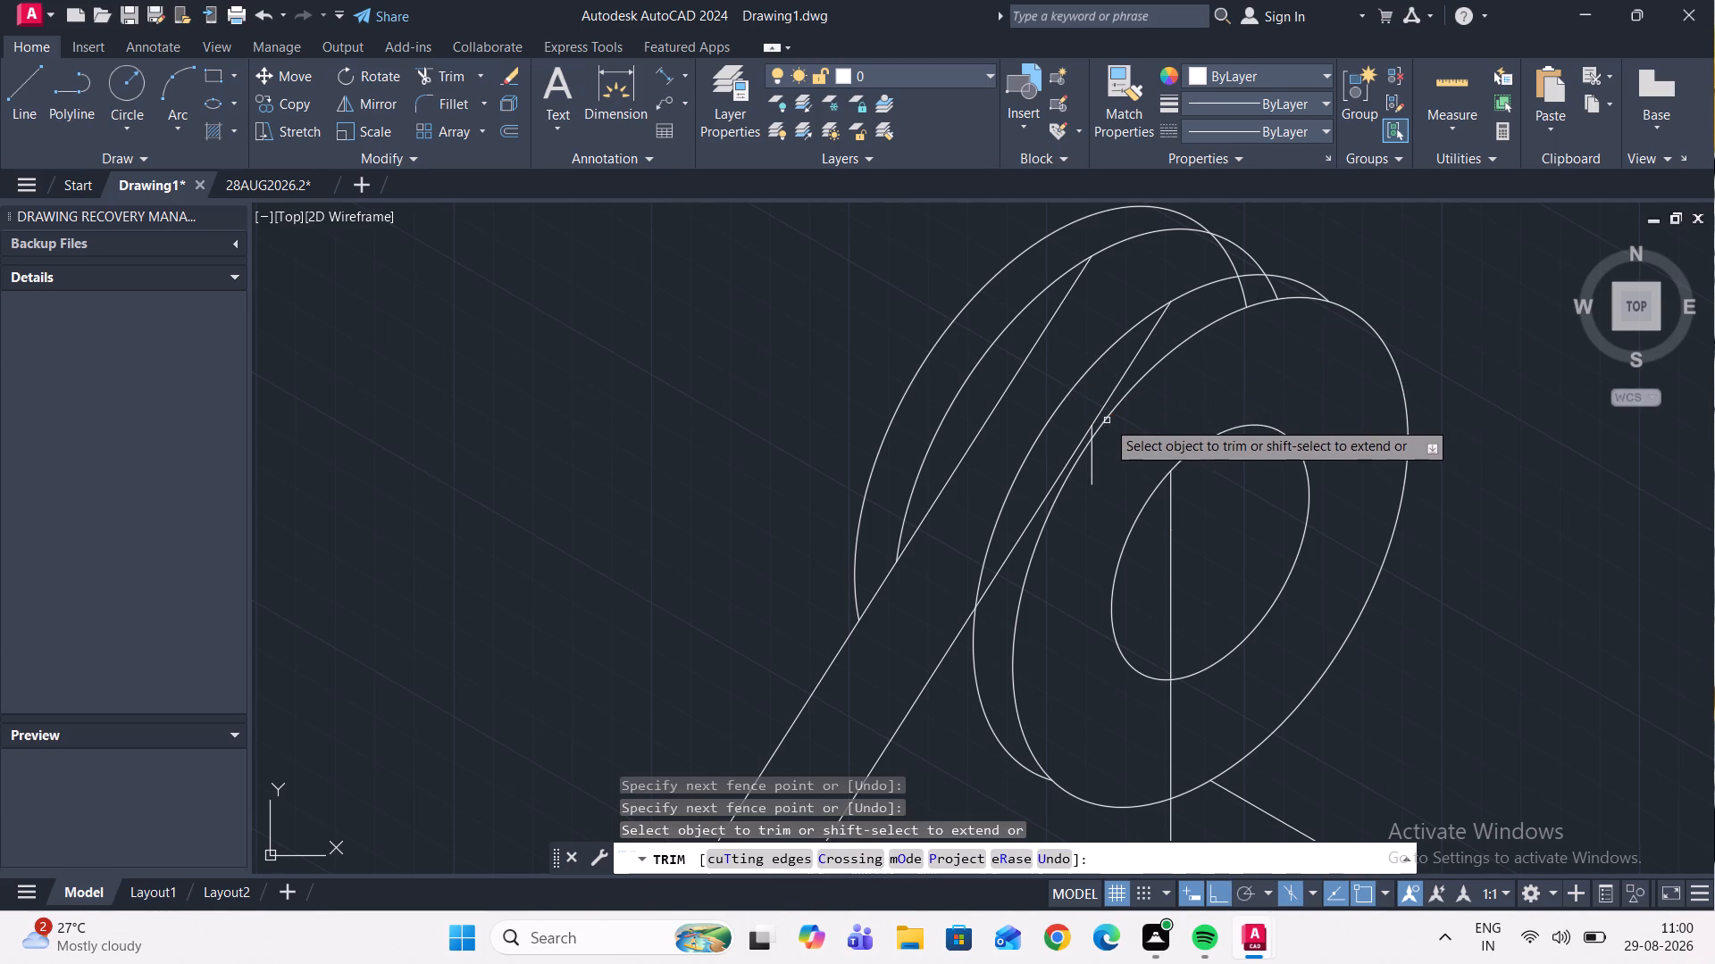
{"action": "scroll", "coordinate": [1105, 420], "scroll_direction": "up", "scroll_amount": 3}
{"action": "left_click_drag", "start_coordinate": [1063, 445], "coordinate": [1037, 483]}
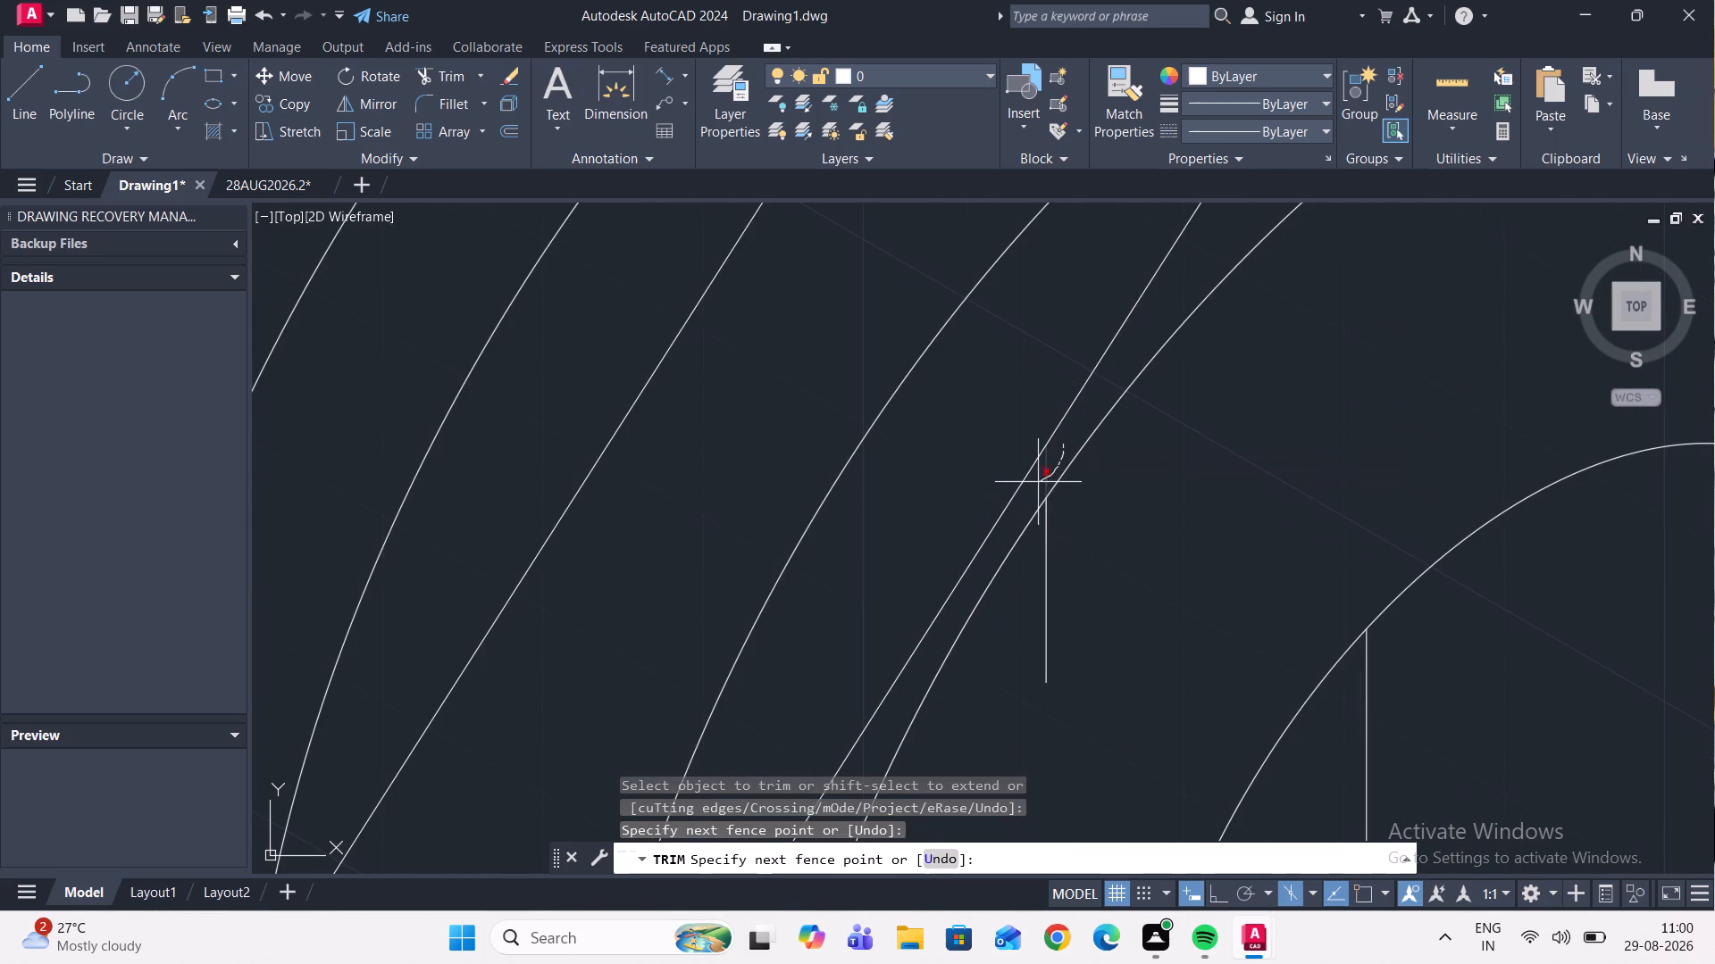
{"action": "left_click_drag", "start_coordinate": [1037, 483], "coordinate": [1034, 484]}
{"action": "left_click_drag", "start_coordinate": [1110, 519], "coordinate": [1028, 616]}
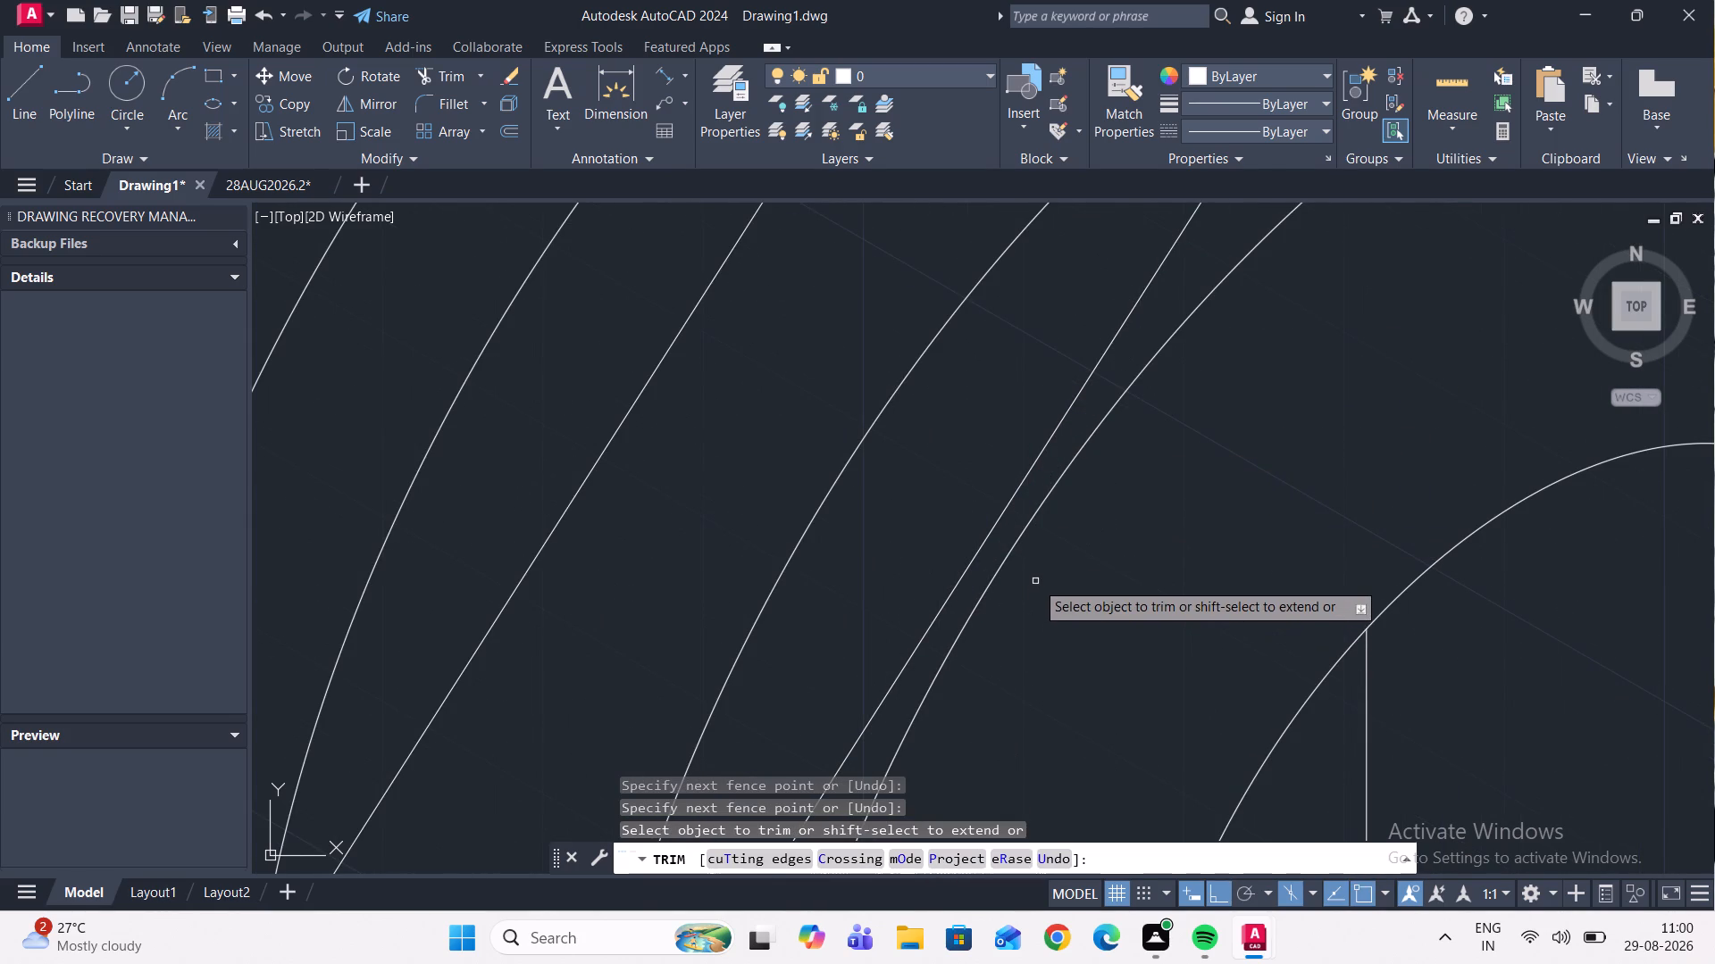
Trim away all remaining arcs of the second large isocircle from the back, including its short ends behind the front isocircles.
{"action": "scroll", "coordinate": [1033, 579], "scroll_direction": "down", "scroll_amount": 8}
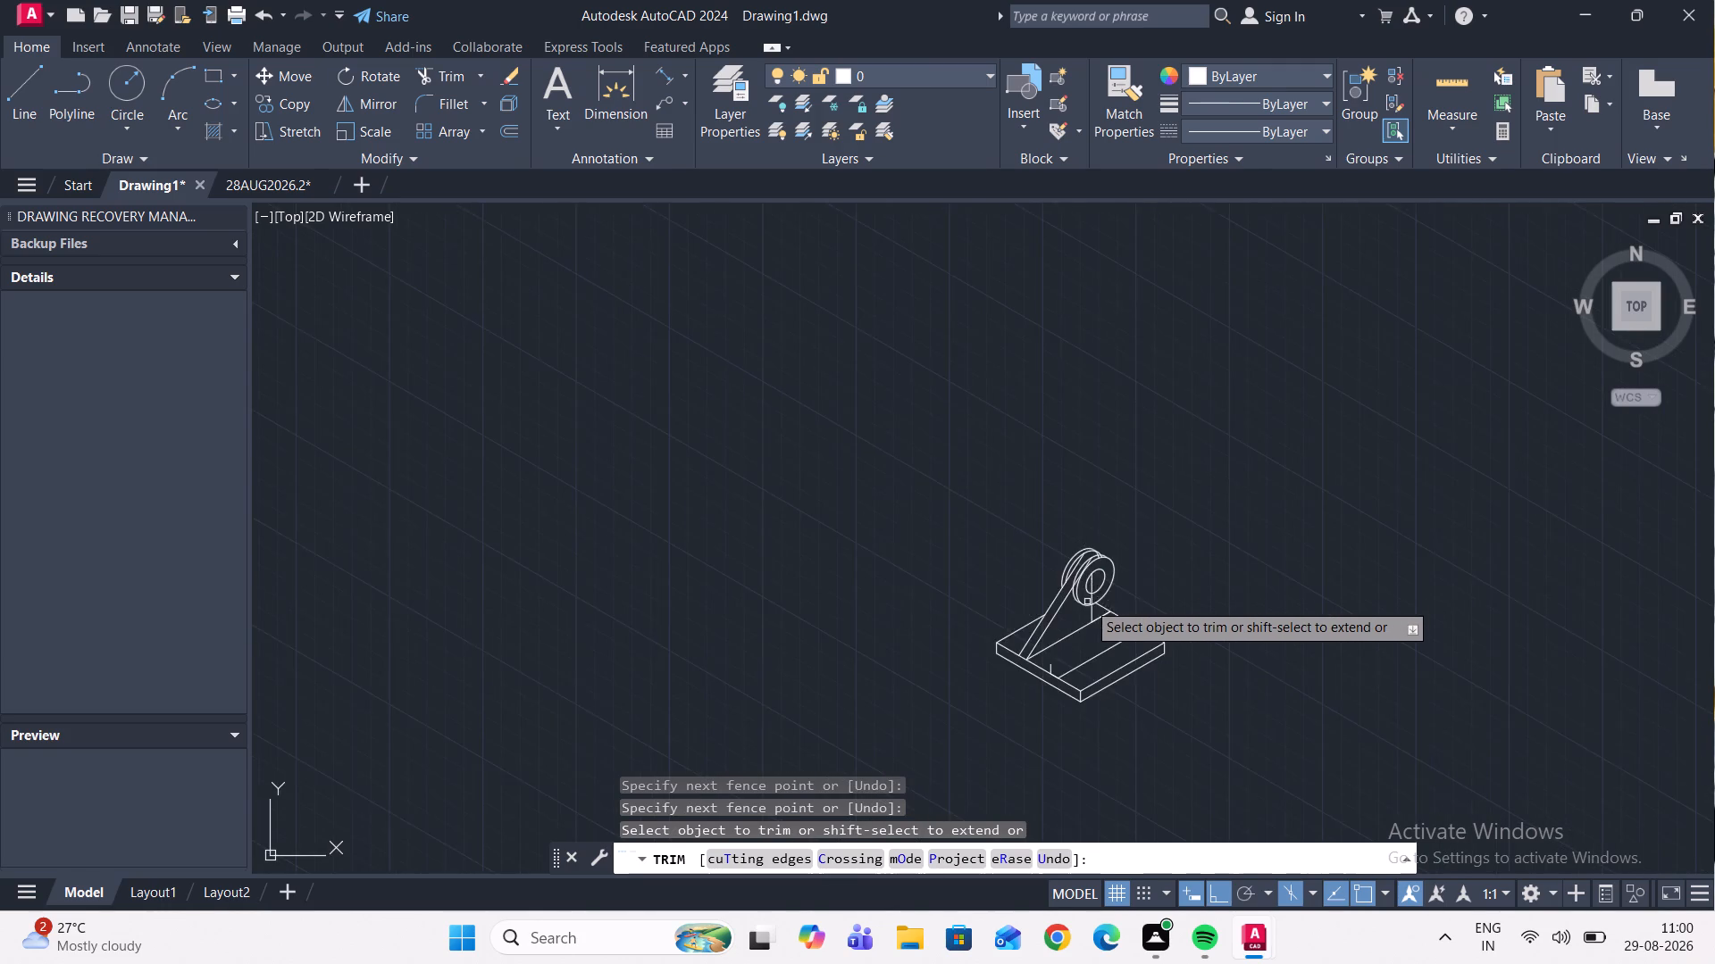
{"action": "scroll", "coordinate": [1087, 602], "scroll_direction": "up", "scroll_amount": 5}
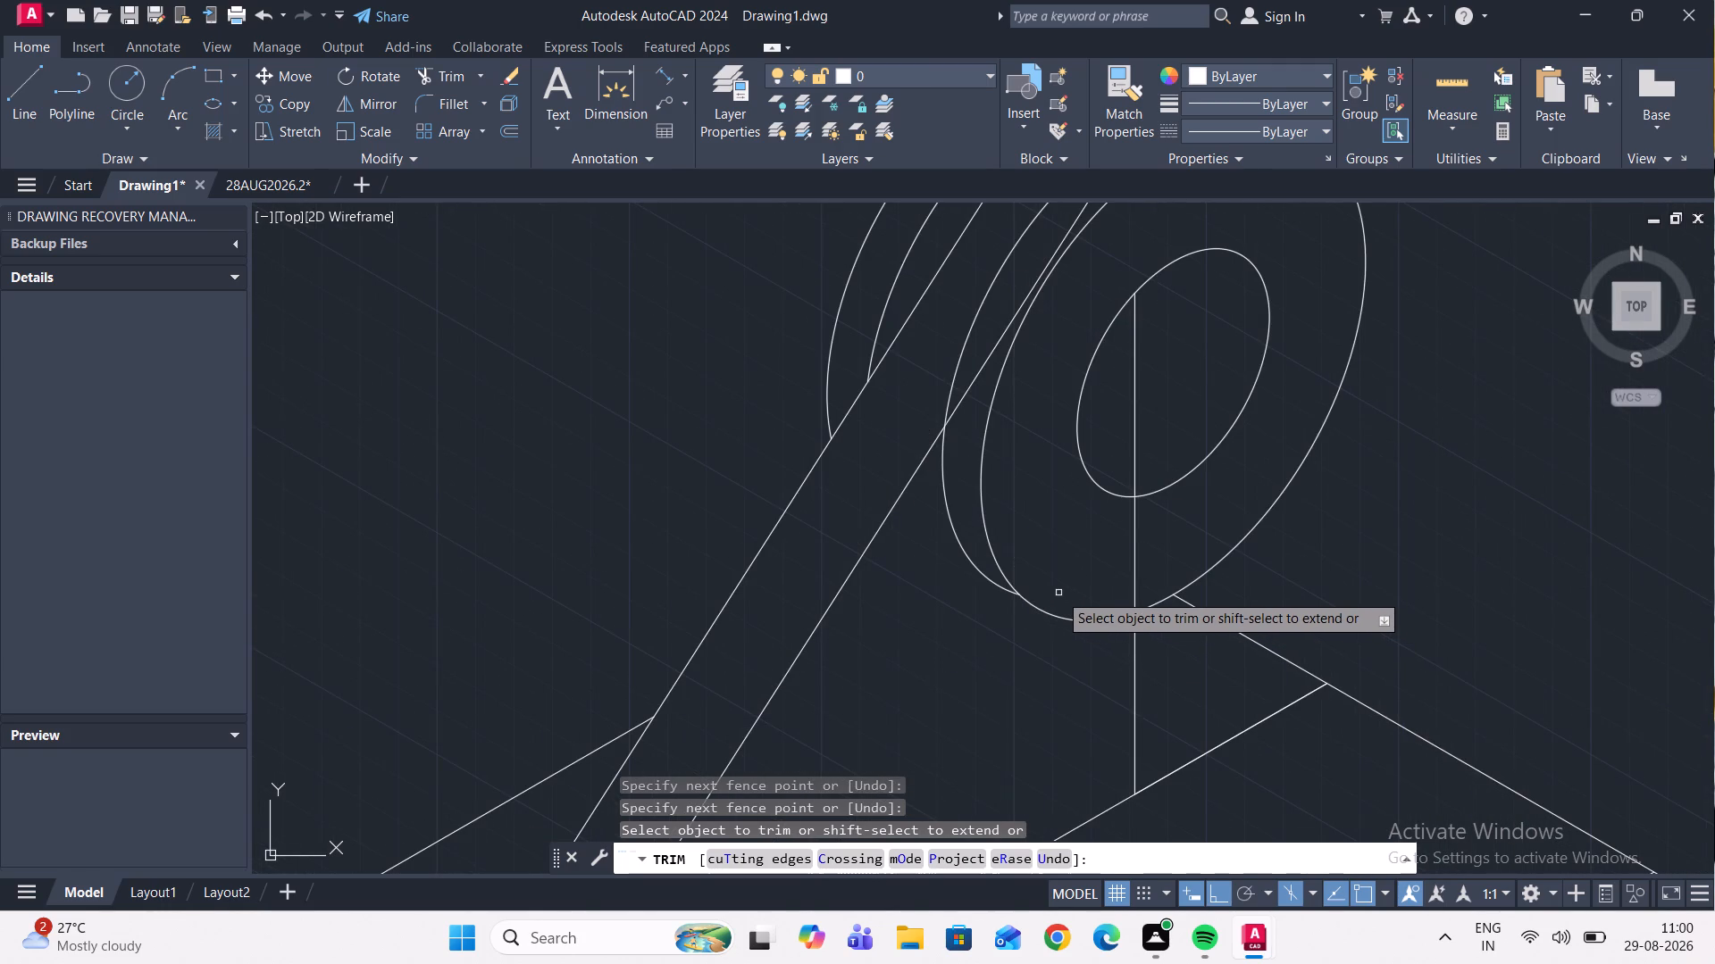
{"action": "scroll", "coordinate": [1052, 498], "scroll_direction": "down", "scroll_amount": 2}
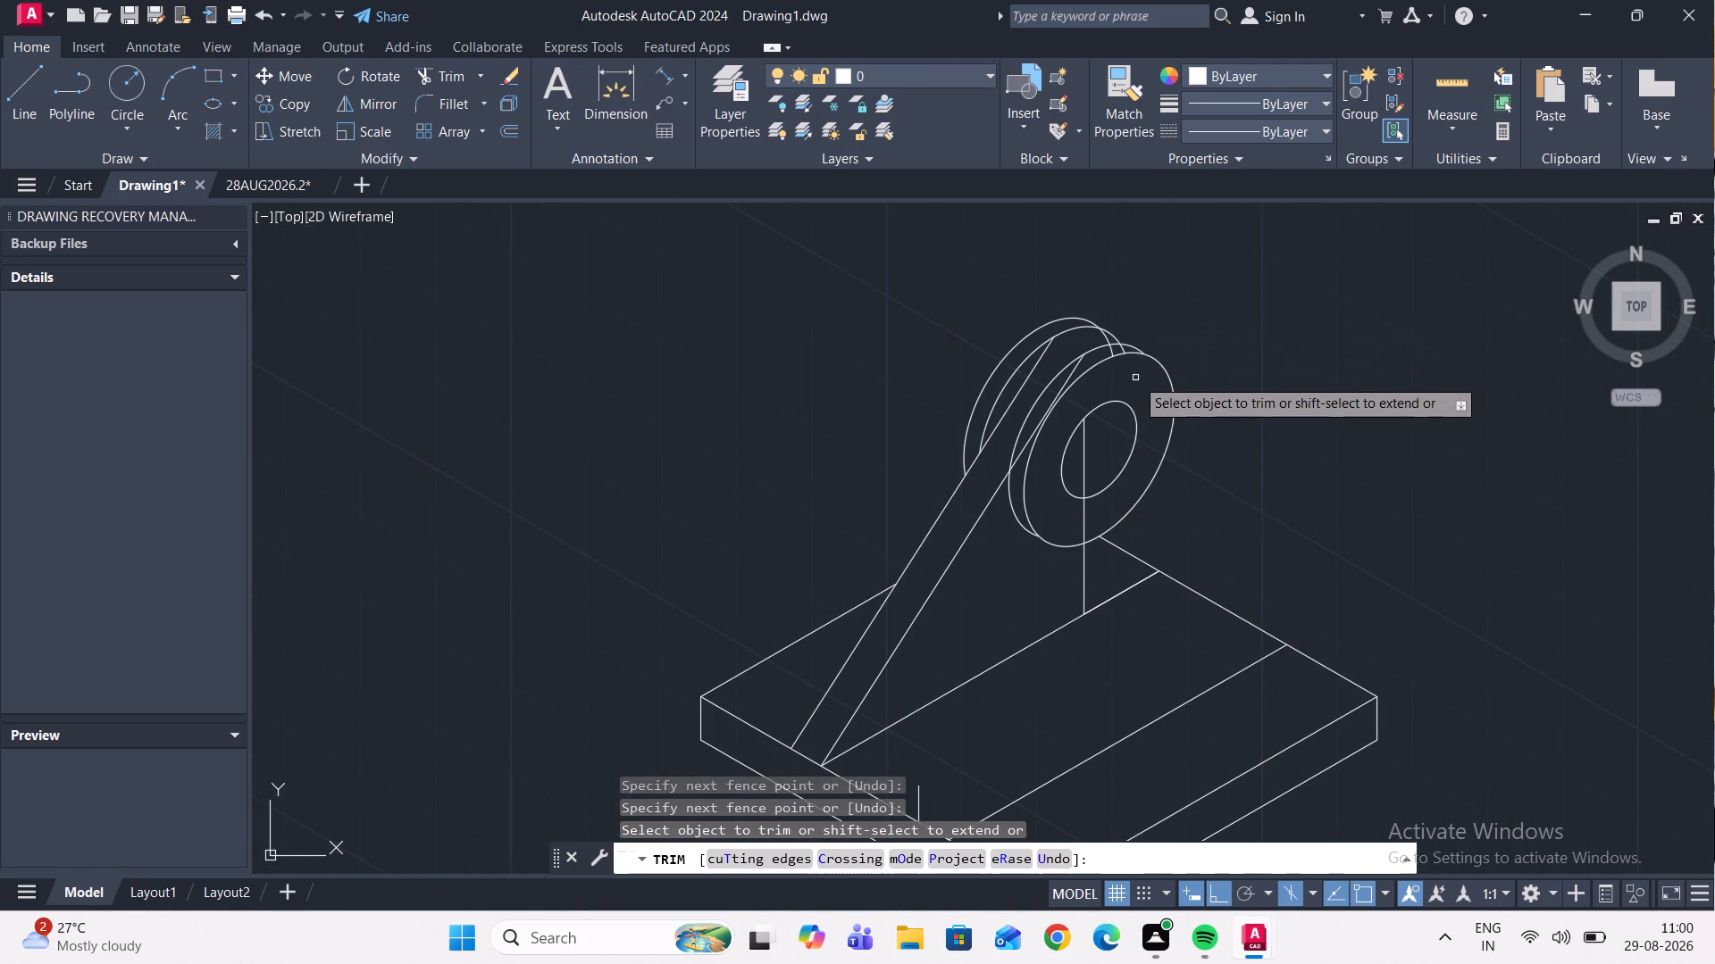
{"action": "scroll", "coordinate": [1109, 328], "scroll_direction": "up", "scroll_amount": 1}
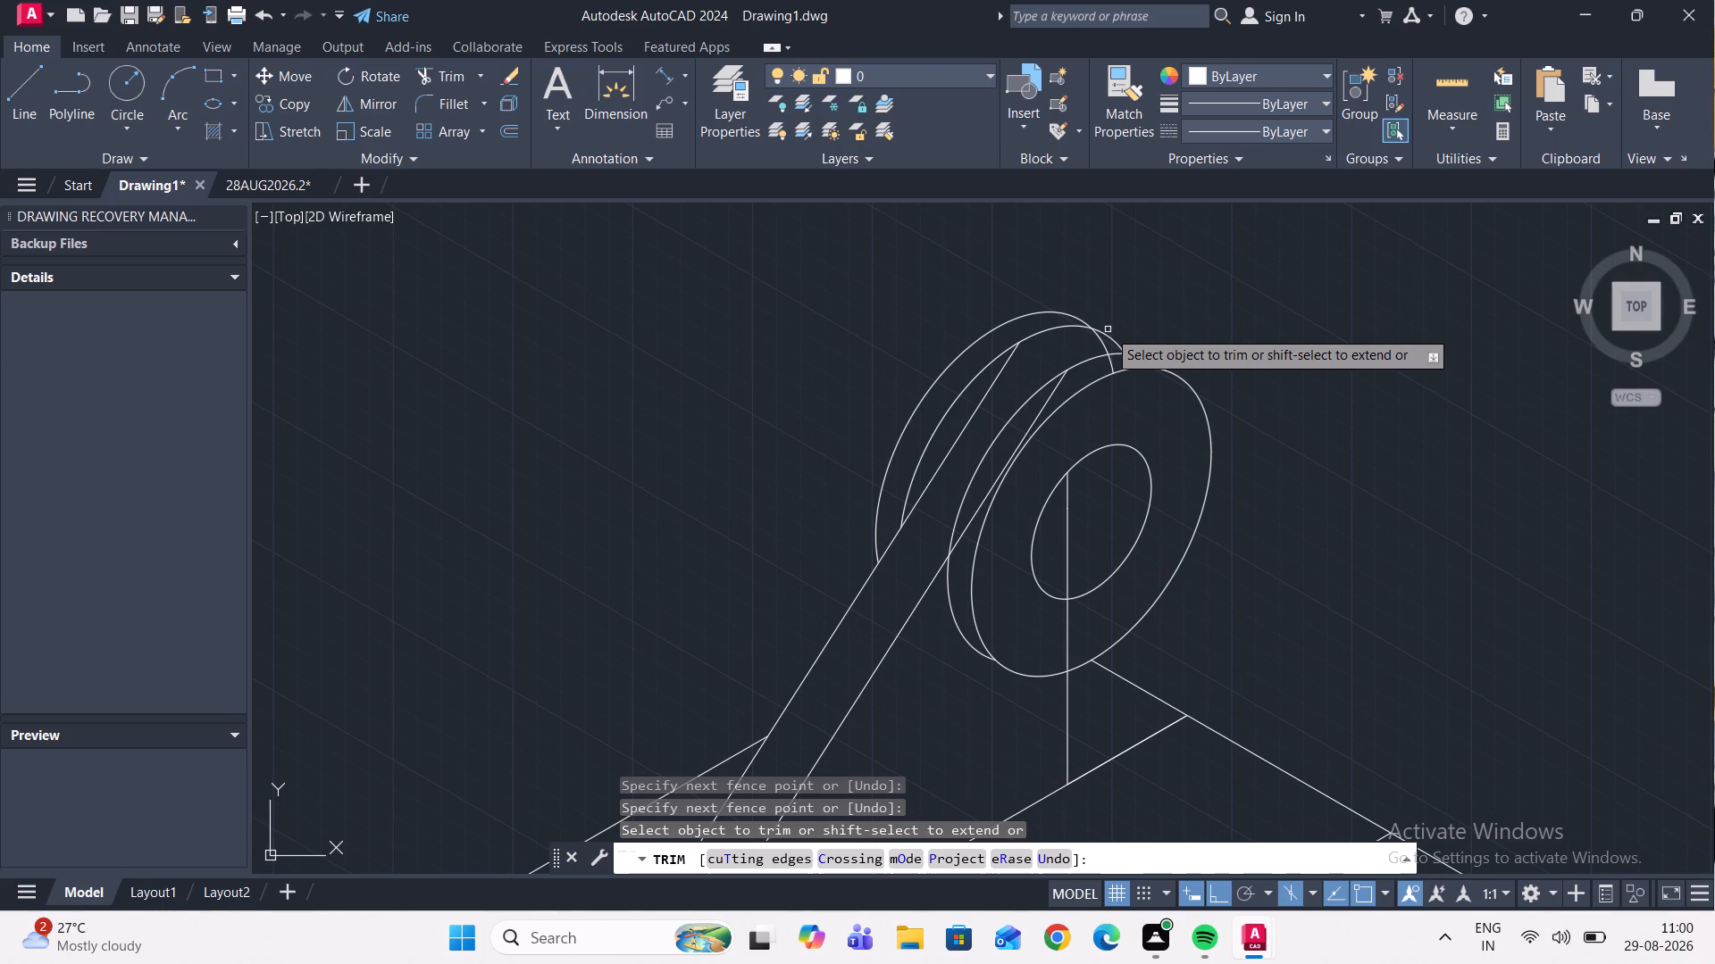
{"action": "left_click", "coordinate": [961, 395]}
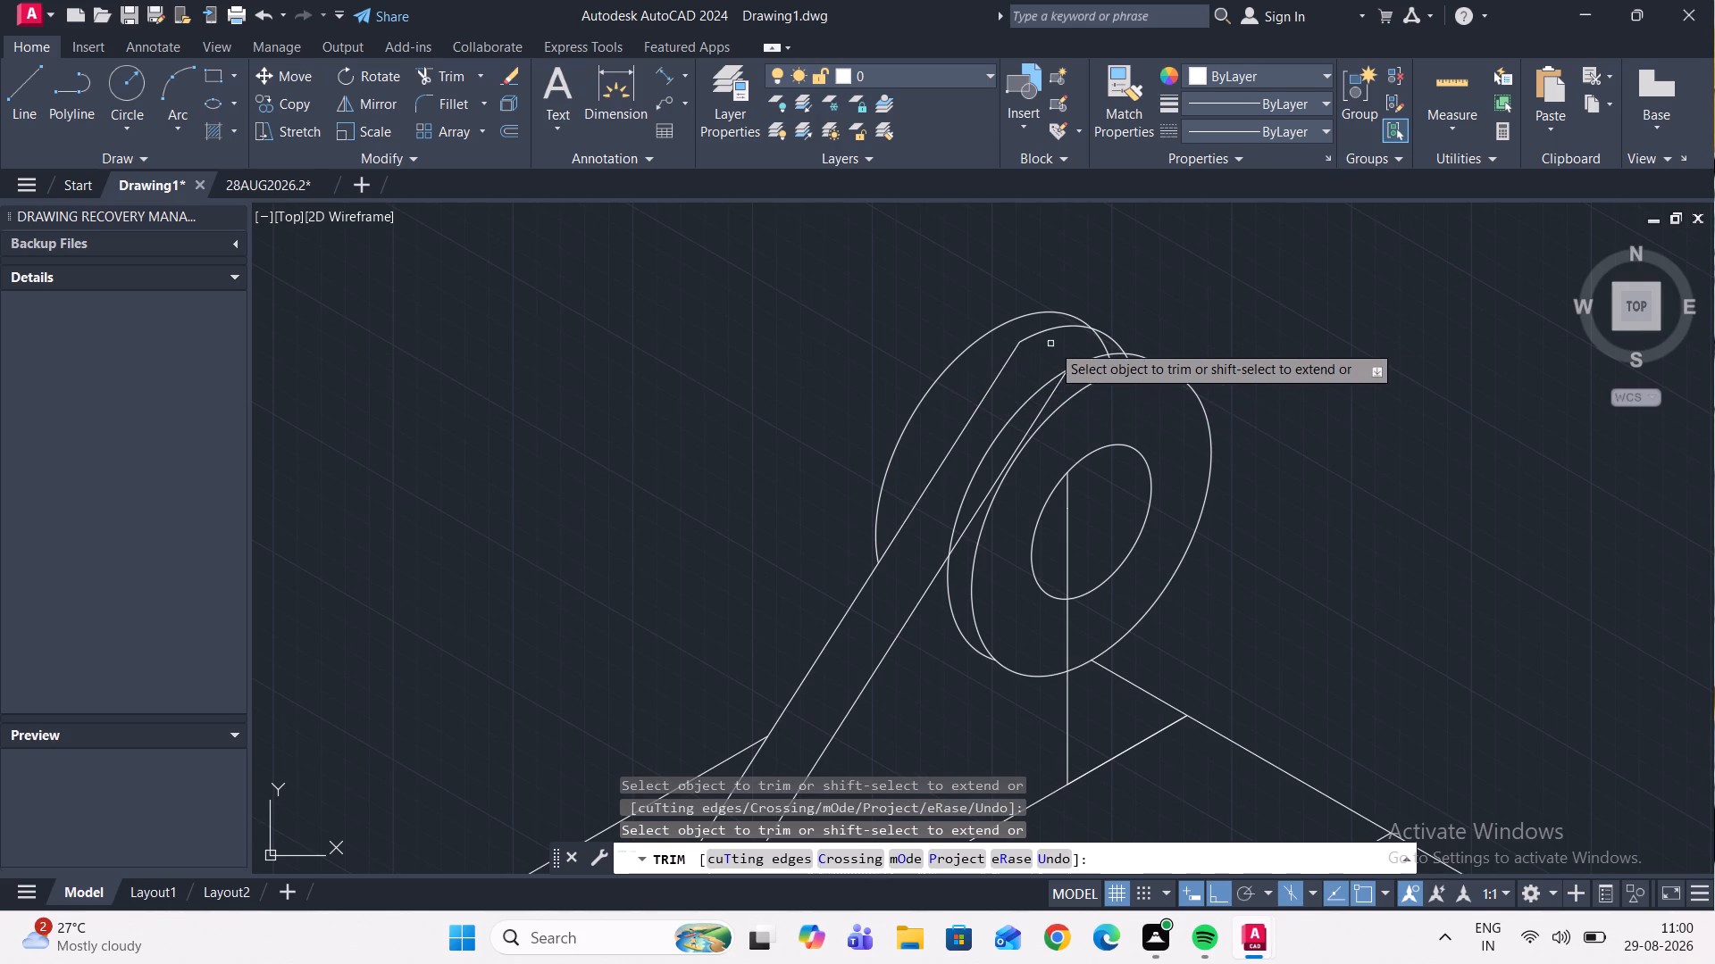
{"action": "left_click", "coordinate": [1060, 328]}
{"action": "scroll", "coordinate": [1119, 326], "scroll_direction": "up", "scroll_amount": 2}
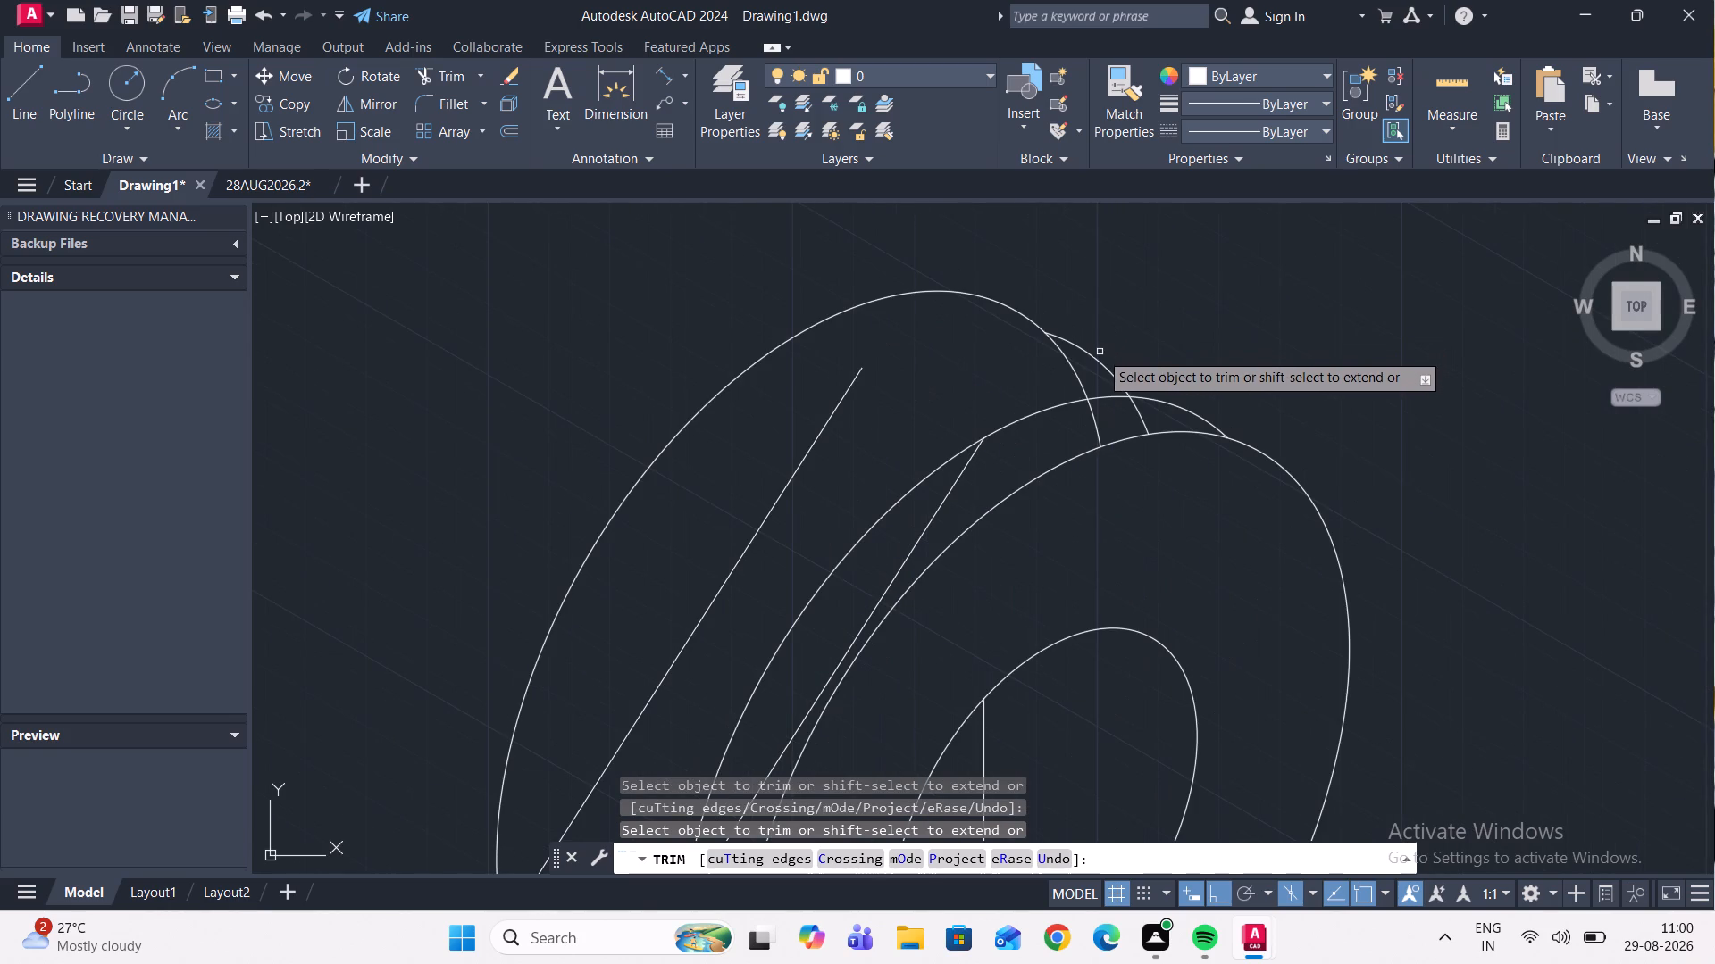
{"action": "left_click", "coordinate": [1100, 357]}
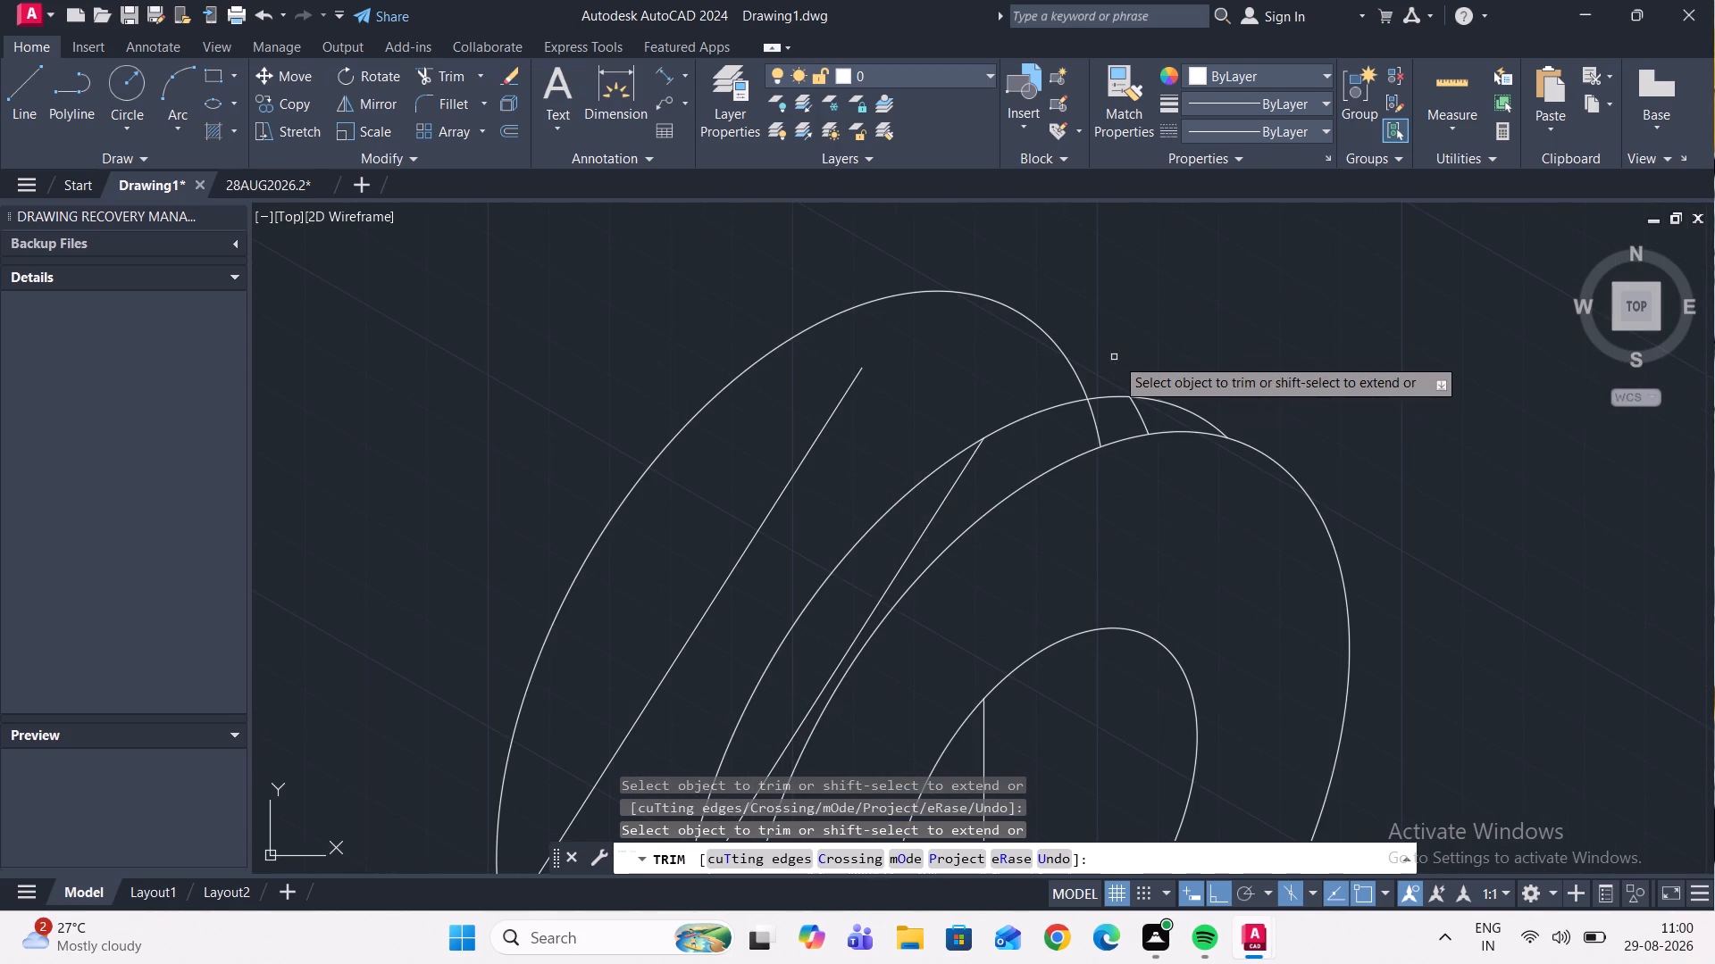
{"action": "left_click", "coordinate": [1141, 414]}
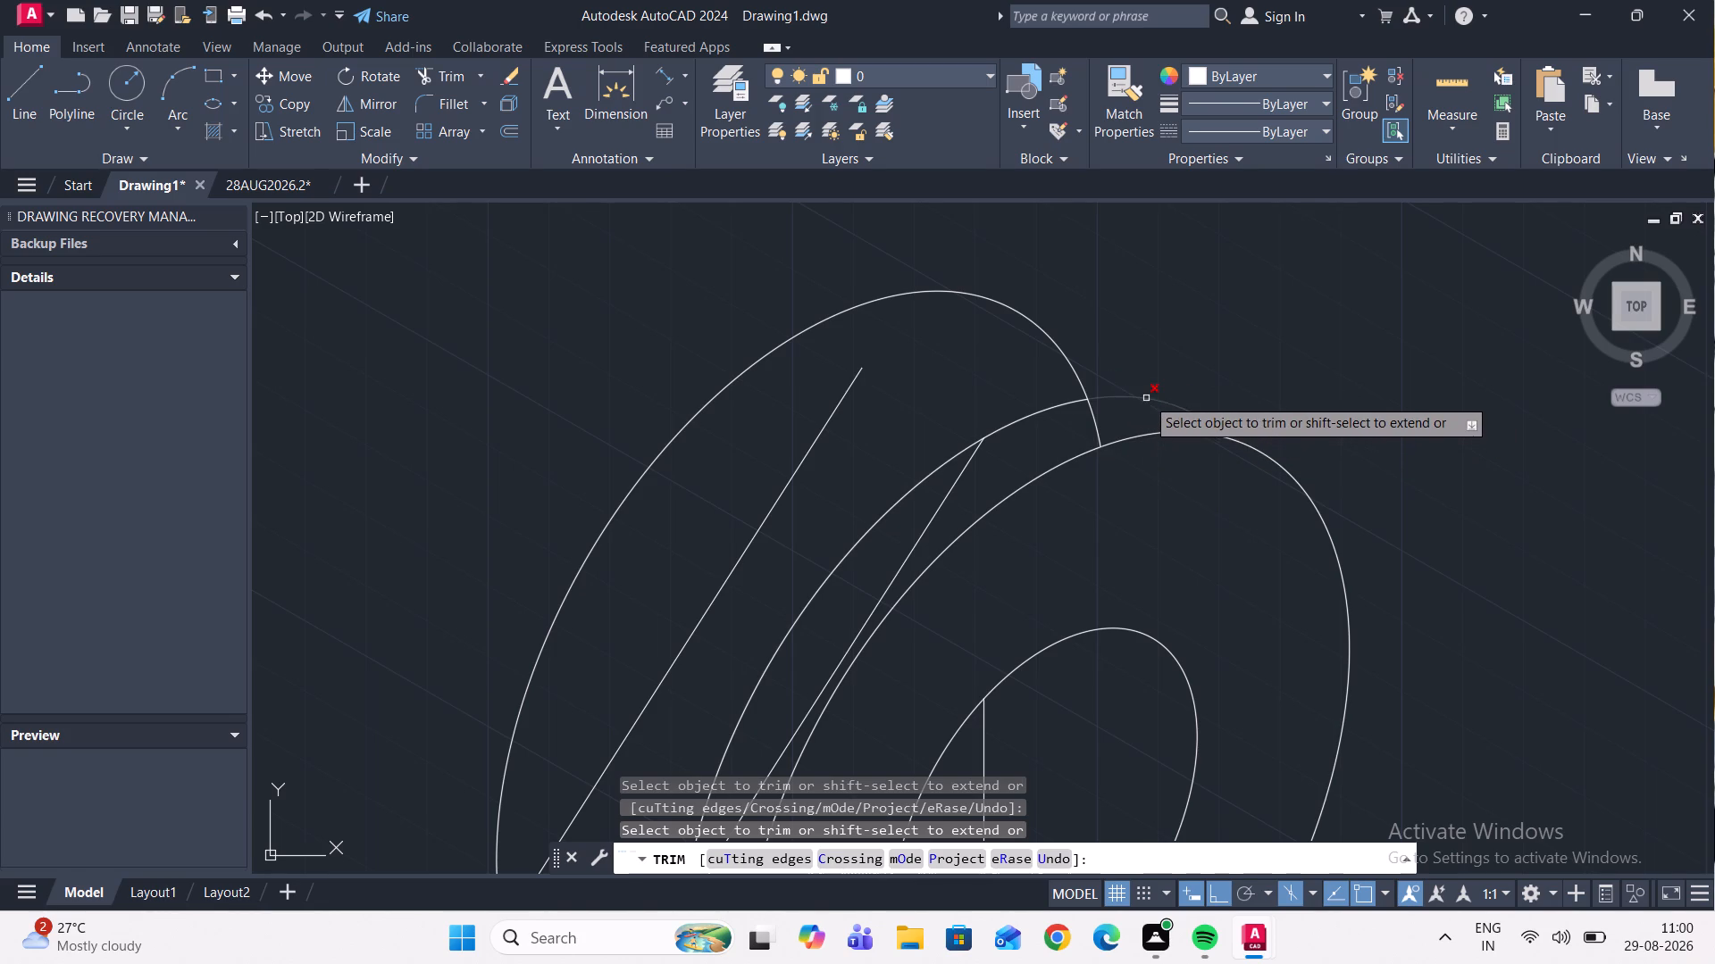
Trim the upper arc of the second large isocircle from the front, over the top and down to the nearer slanted line.
{"action": "left_click", "coordinate": [1147, 397]}
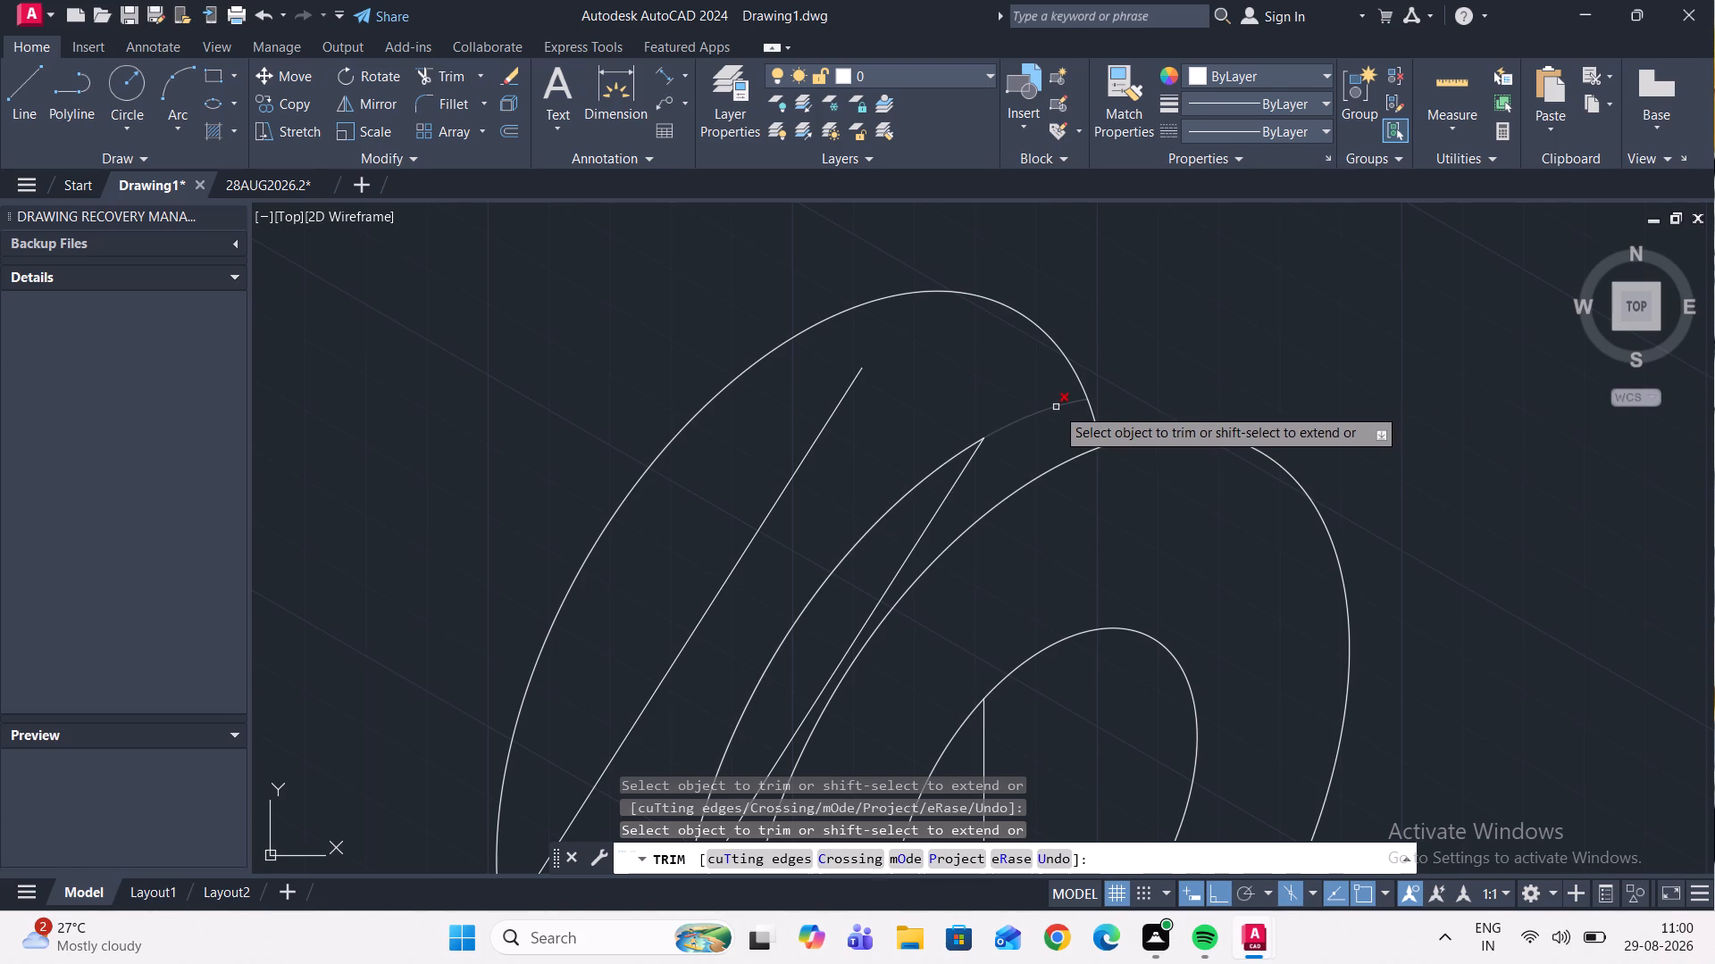
{"action": "left_click", "coordinate": [1055, 407]}
{"action": "scroll", "coordinate": [1050, 407], "scroll_direction": "down", "scroll_amount": 1}
{"action": "scroll", "coordinate": [1024, 416], "scroll_direction": "up", "scroll_amount": 1}
{"action": "scroll", "coordinate": [1024, 416], "scroll_direction": "down", "scroll_amount": 2}
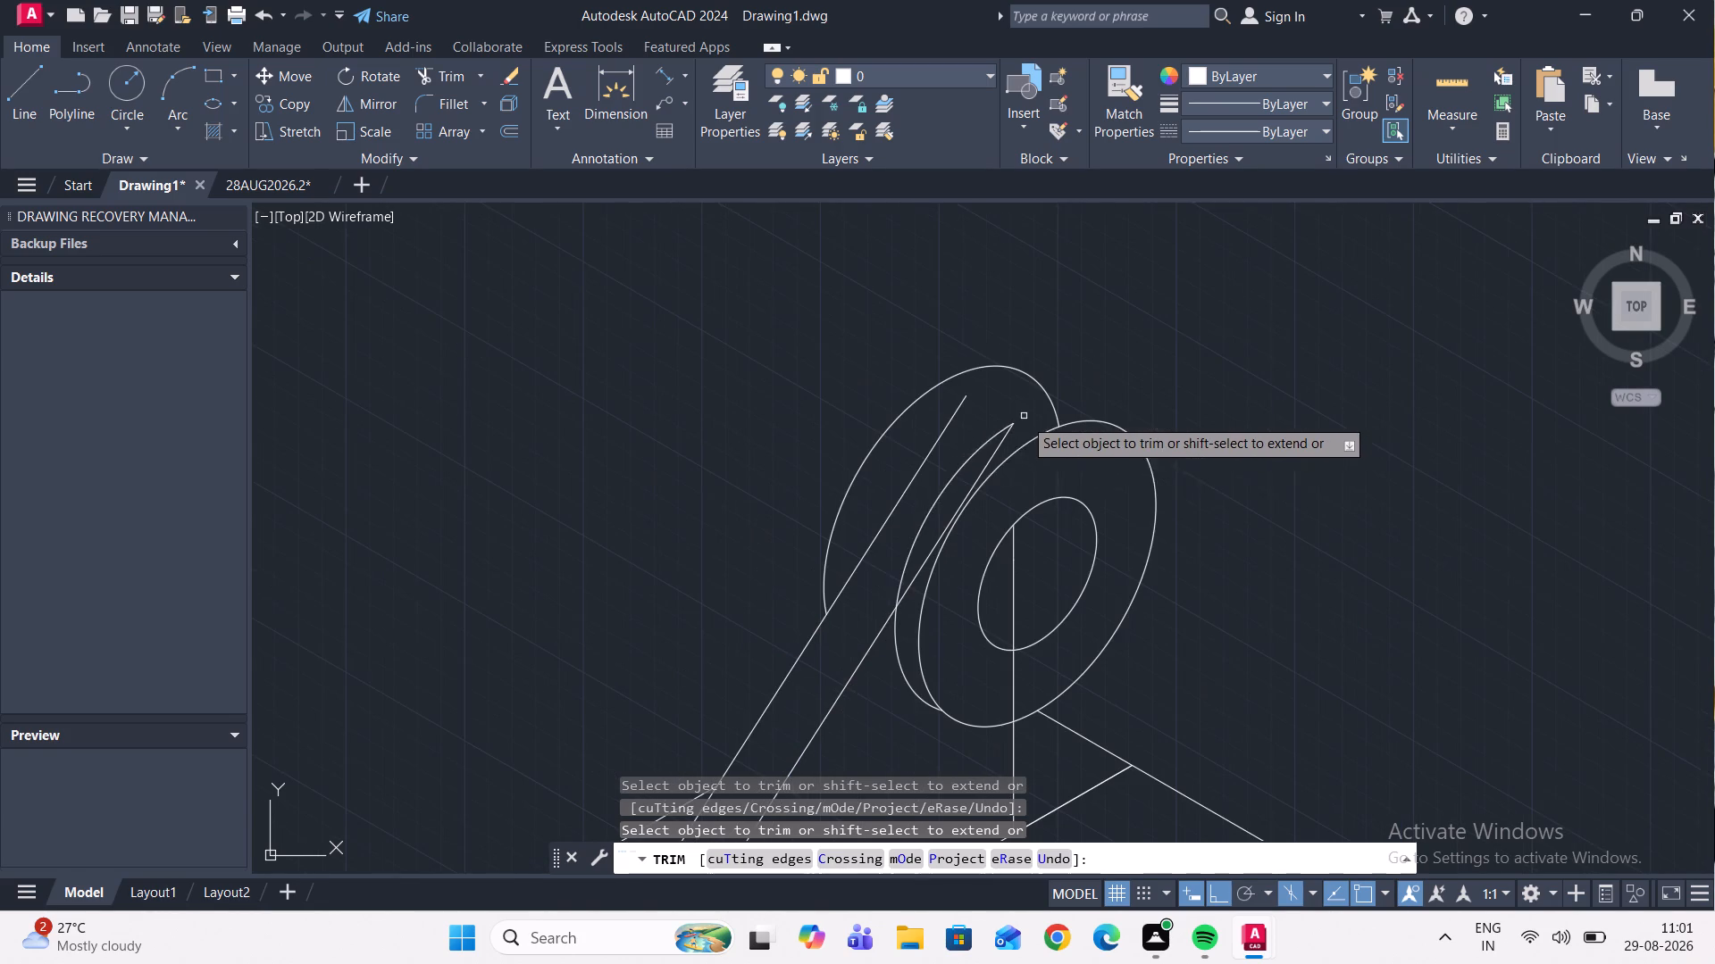
{"action": "left_click", "coordinate": [967, 453]}
{"action": "left_click", "coordinate": [966, 470]}
Examine the trimmed upright and base for remaining stray lines, and end the Trim command.
{"action": "scroll", "coordinate": [991, 430], "scroll_direction": "down", "scroll_amount": 2}
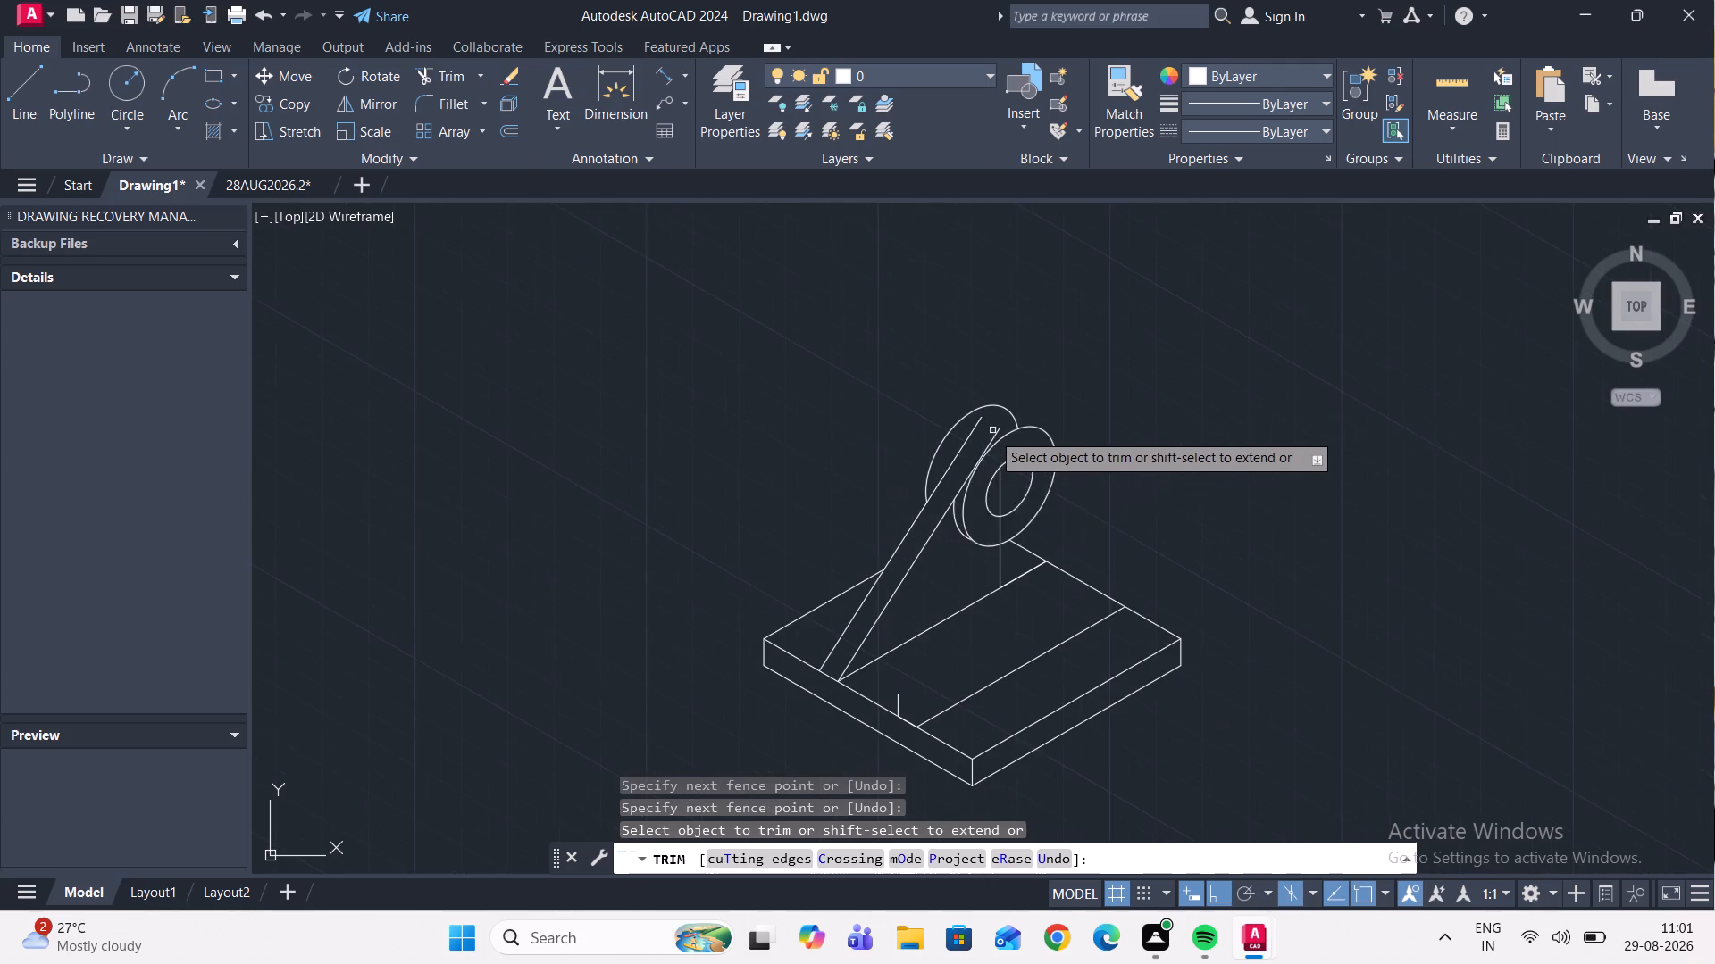
{"action": "scroll", "coordinate": [972, 482], "scroll_direction": "up", "scroll_amount": 2}
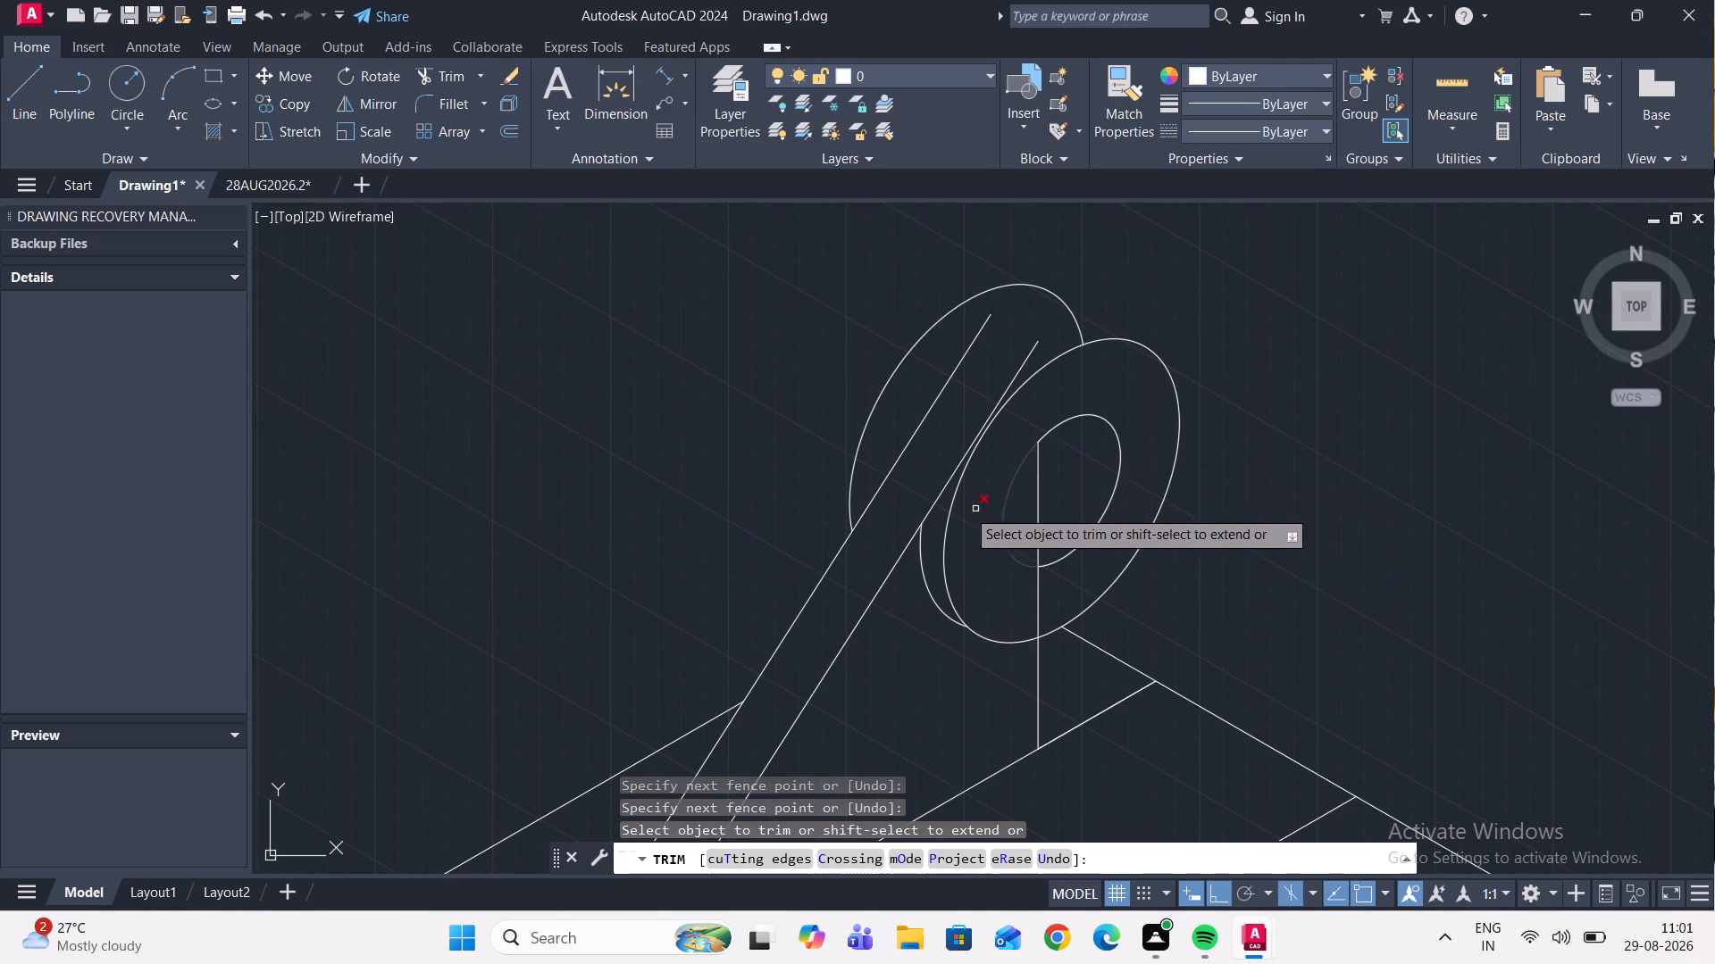
{"action": "scroll", "coordinate": [950, 485], "scroll_direction": "down", "scroll_amount": 3}
{"action": "scroll", "coordinate": [966, 548], "scroll_direction": "up", "scroll_amount": 2}
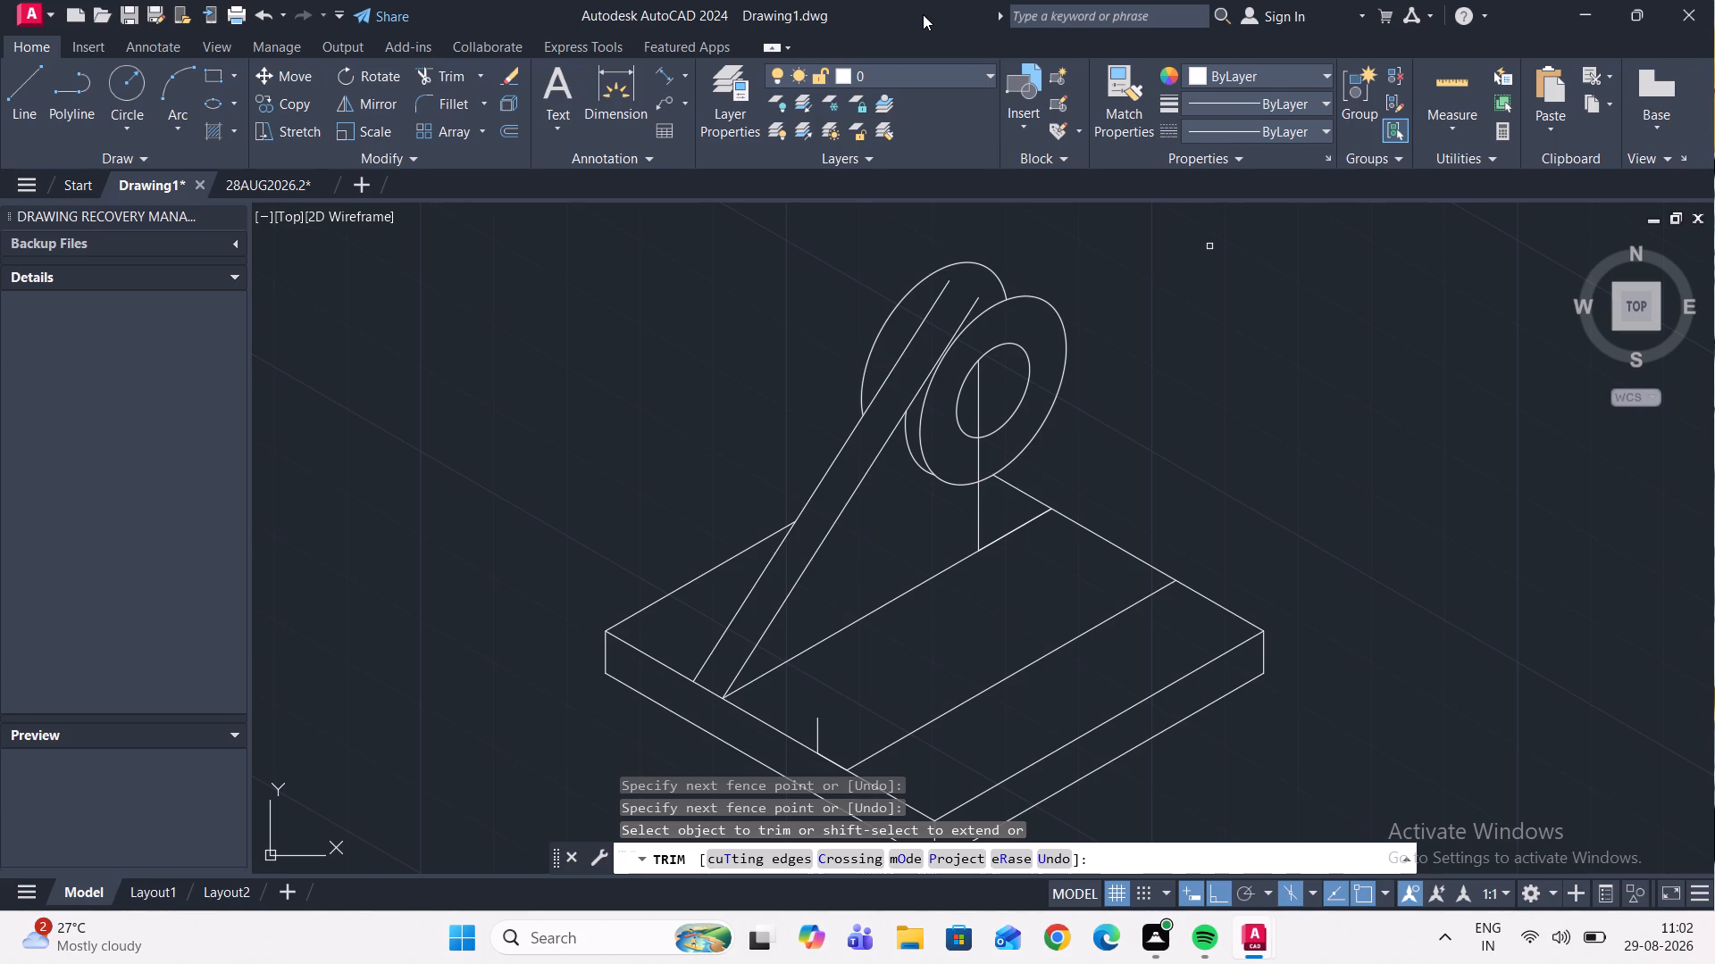
{"action": "scroll", "coordinate": [1029, 372], "scroll_direction": "down", "scroll_amount": 2}
{"action": "scroll", "coordinate": [1034, 379], "scroll_direction": "up", "scroll_amount": 1}
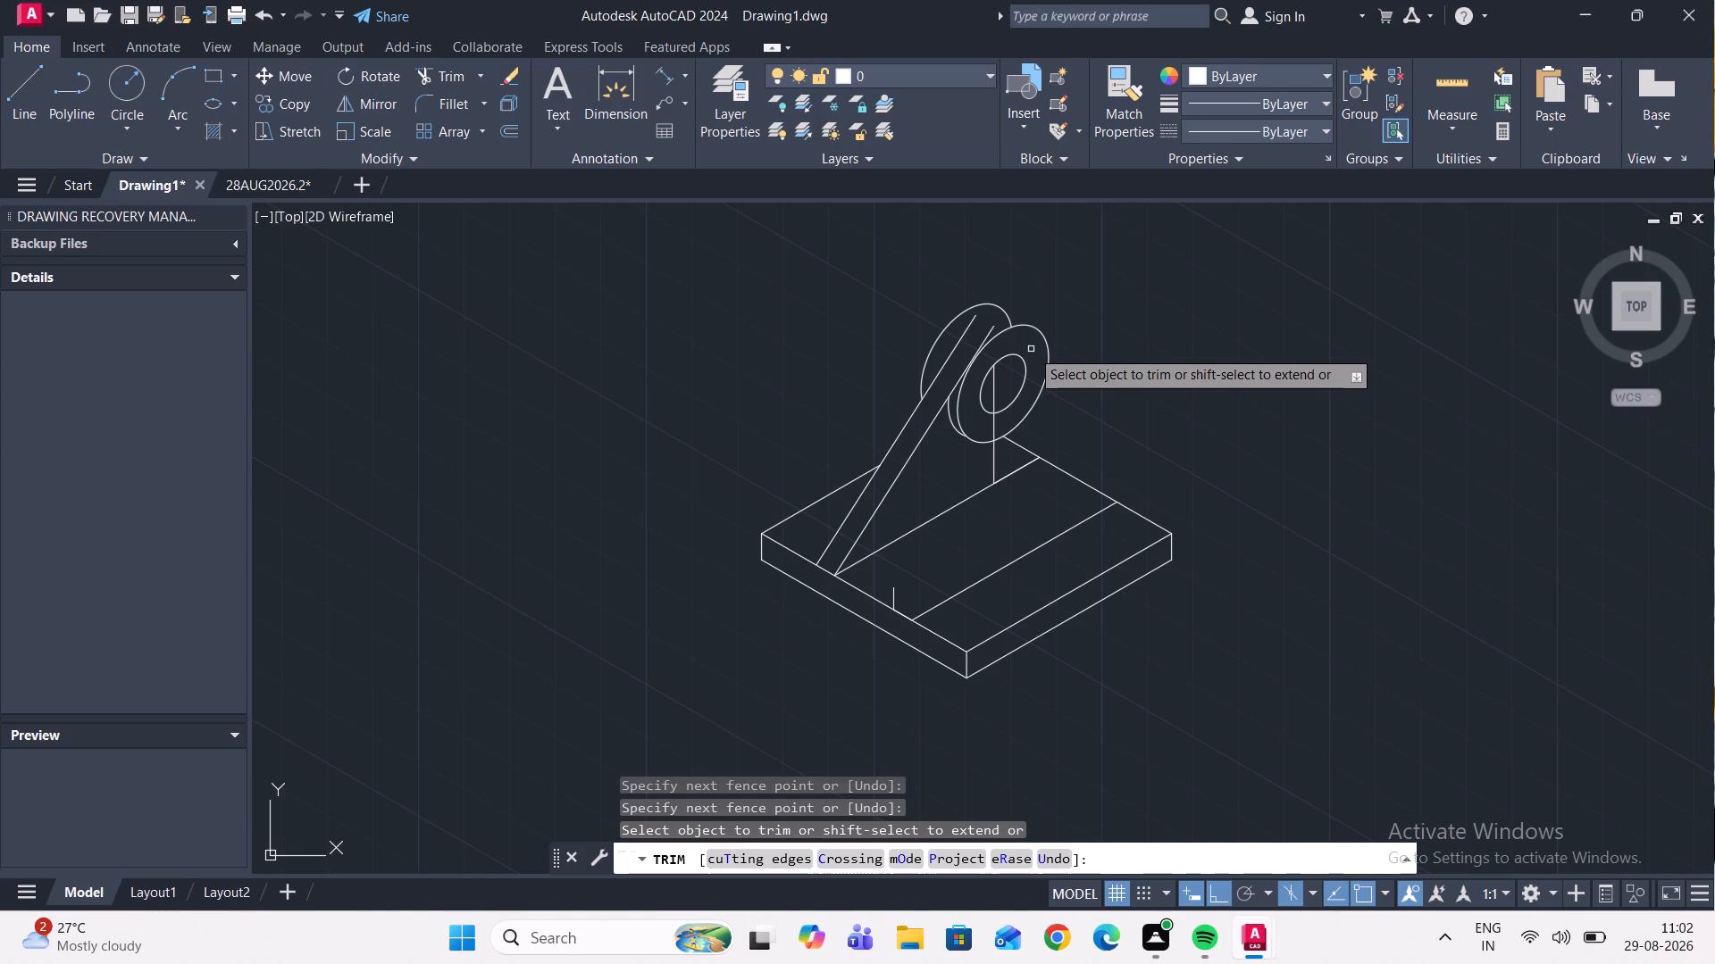
{"action": "scroll", "coordinate": [1026, 343], "scroll_direction": "down", "scroll_amount": 1}
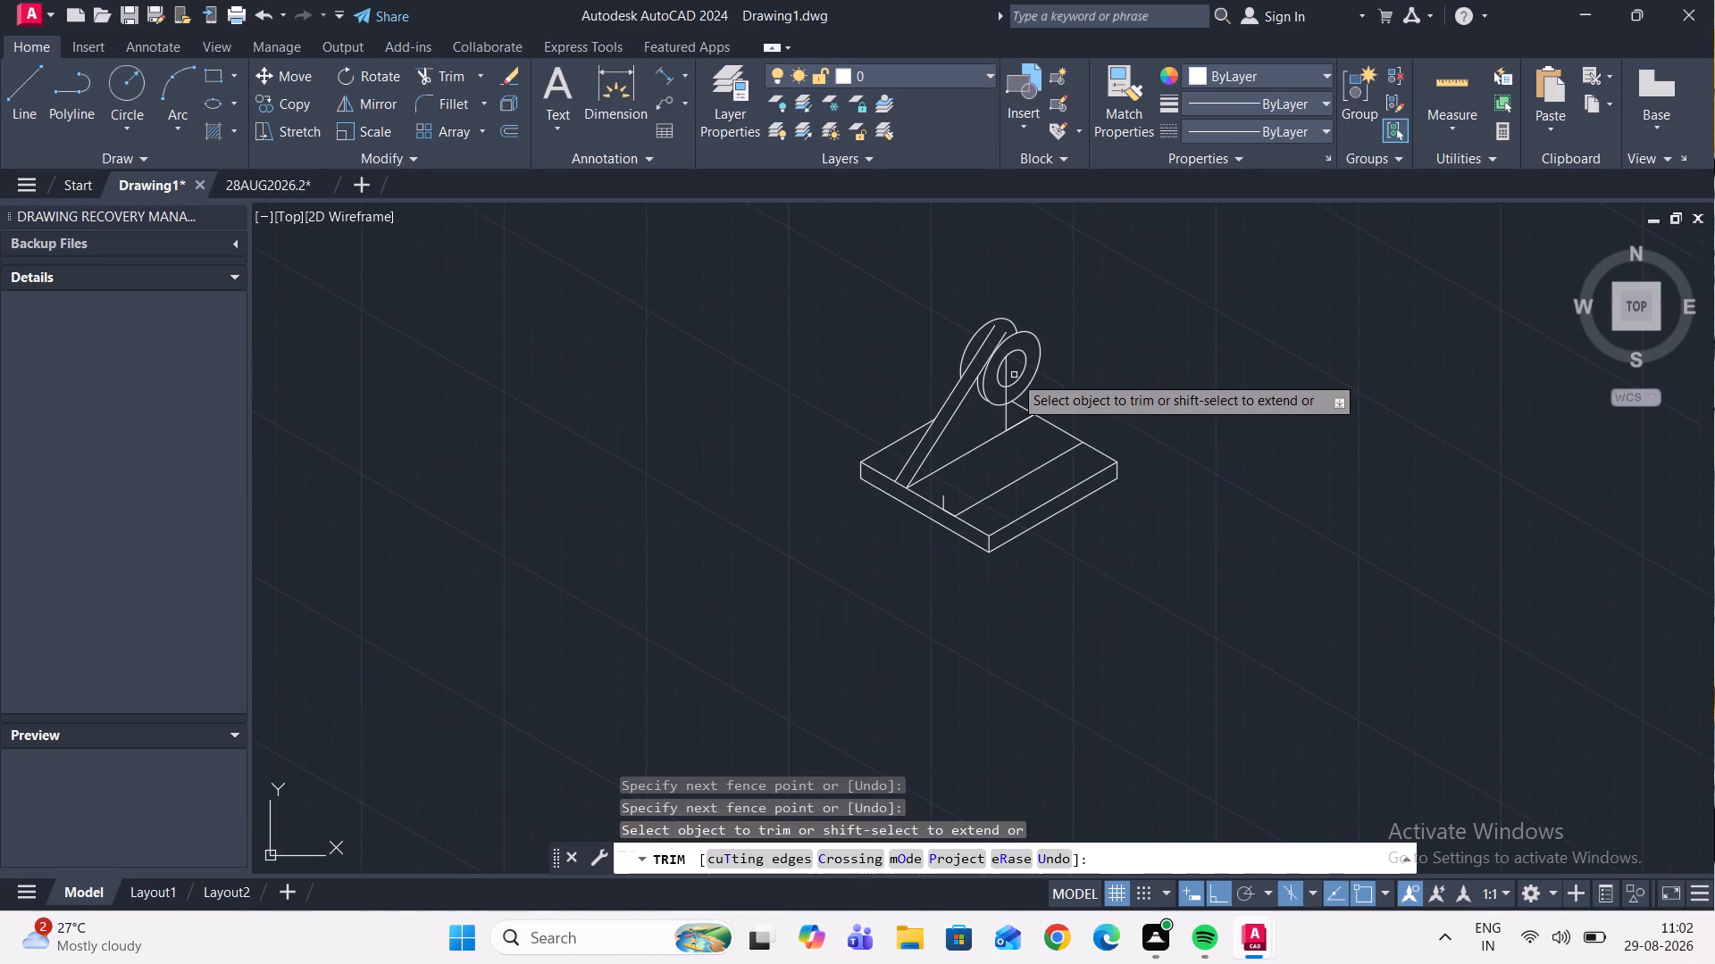
{"action": "scroll", "coordinate": [1013, 376], "scroll_direction": "up", "scroll_amount": 2}
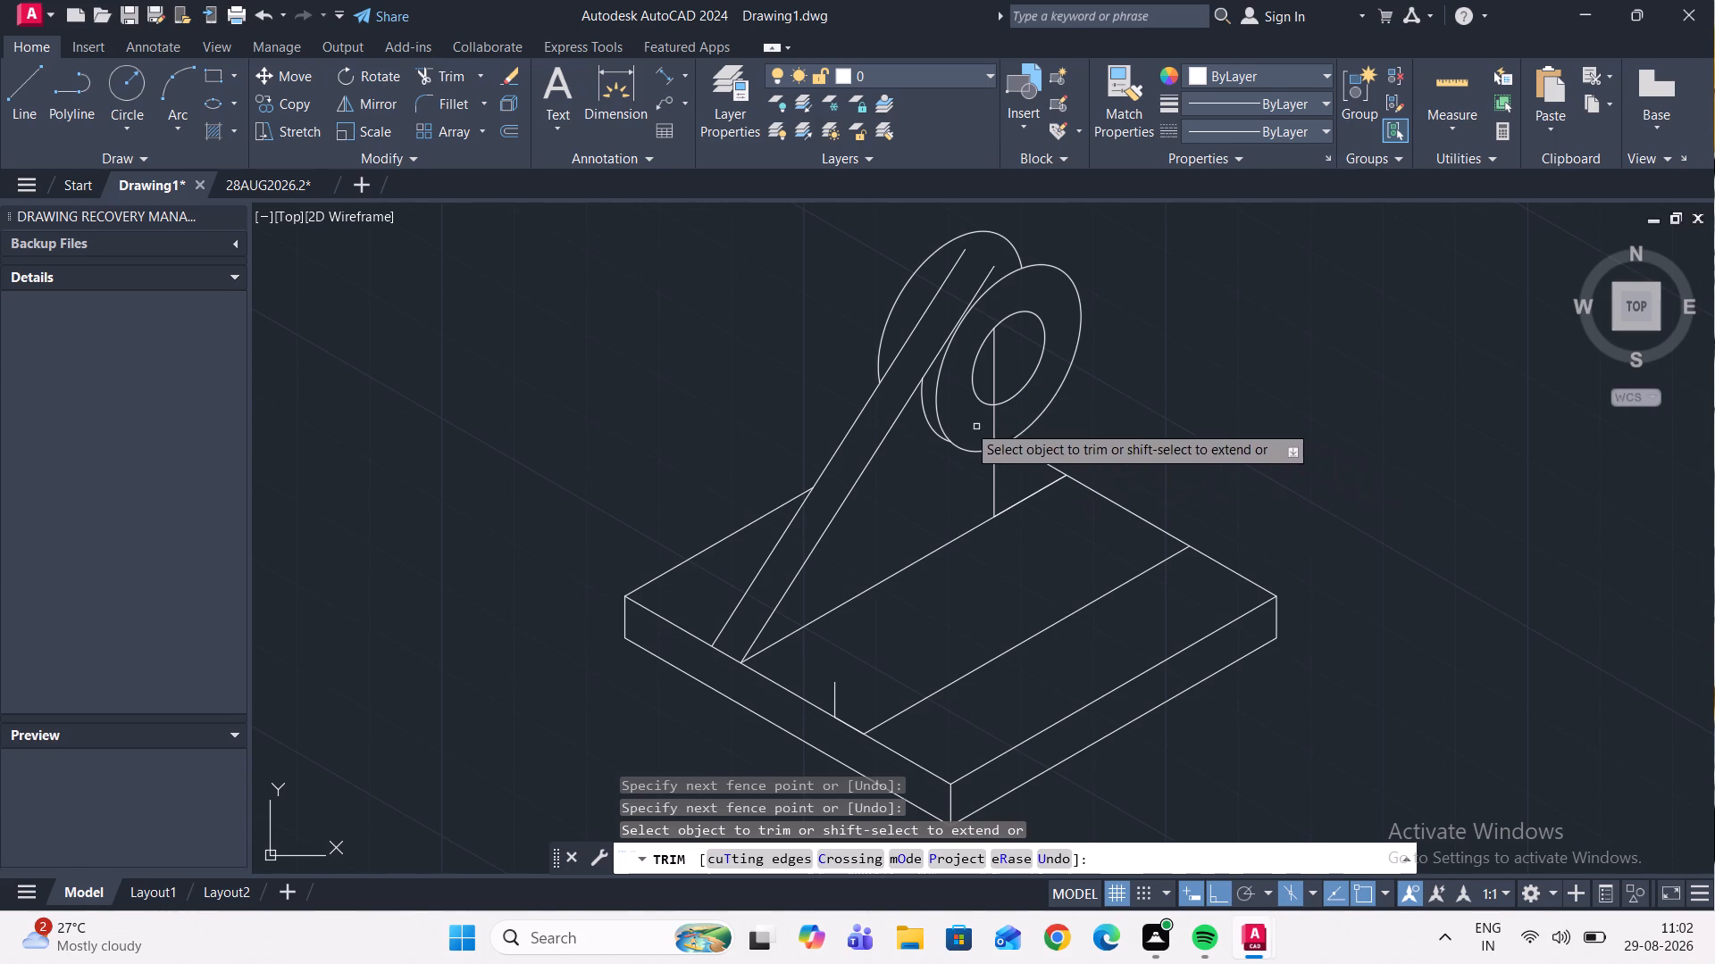
{"action": "key", "text": "Escape"}
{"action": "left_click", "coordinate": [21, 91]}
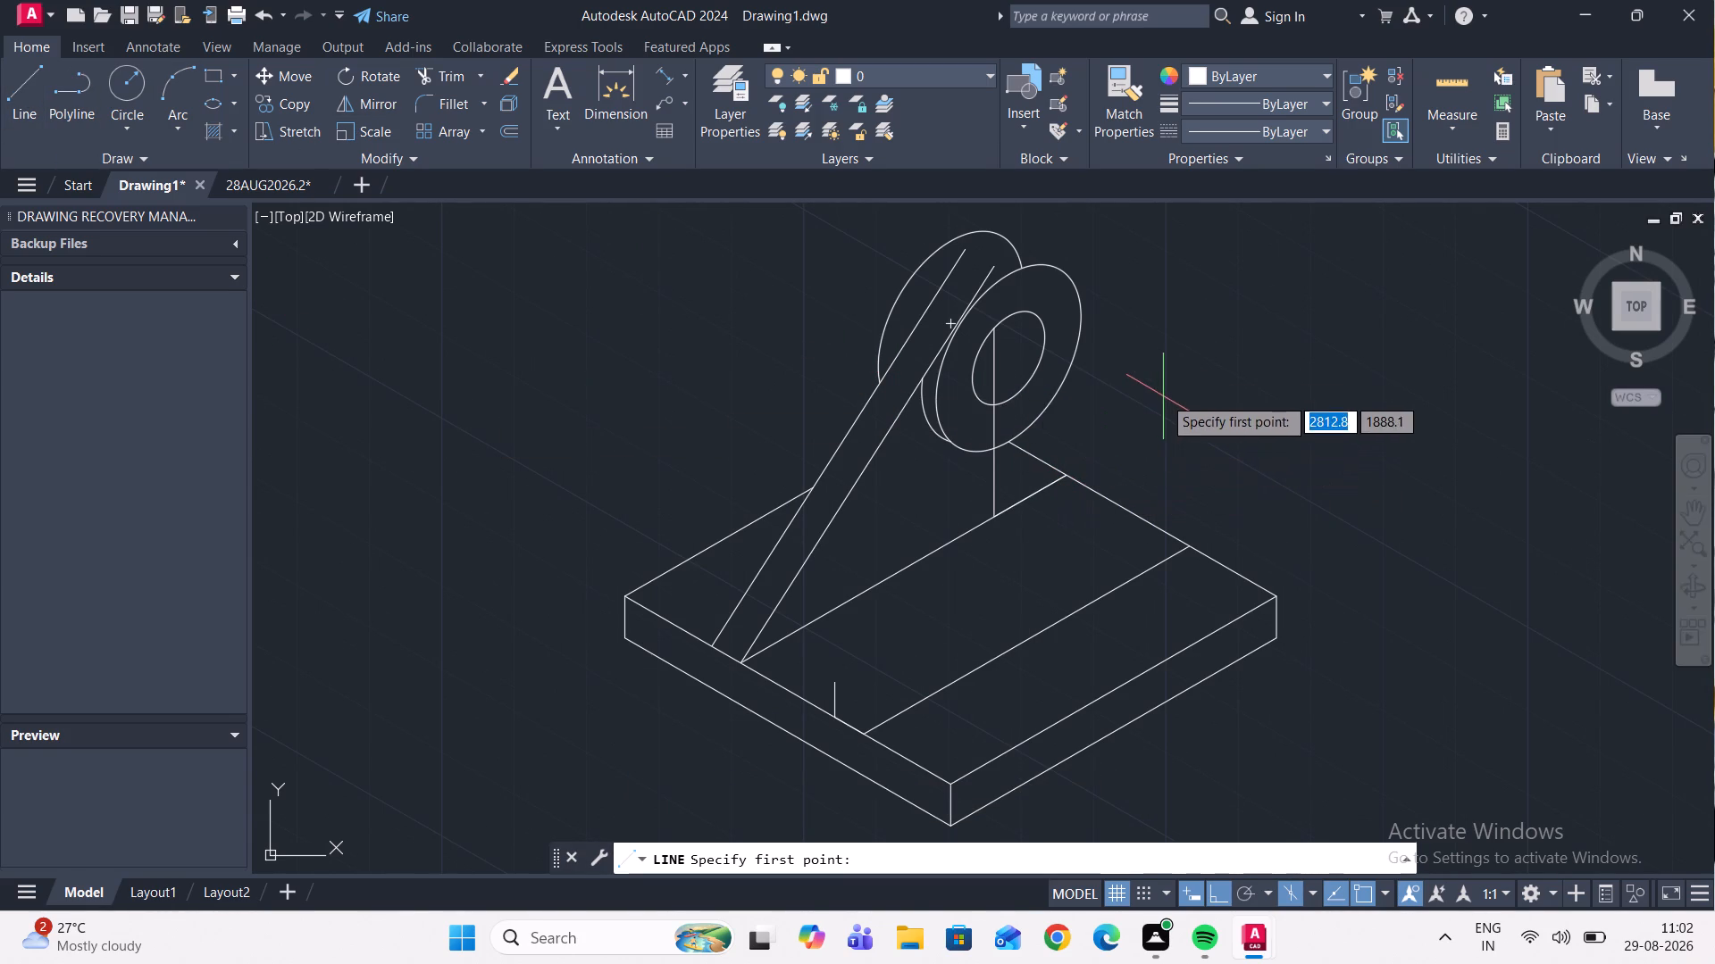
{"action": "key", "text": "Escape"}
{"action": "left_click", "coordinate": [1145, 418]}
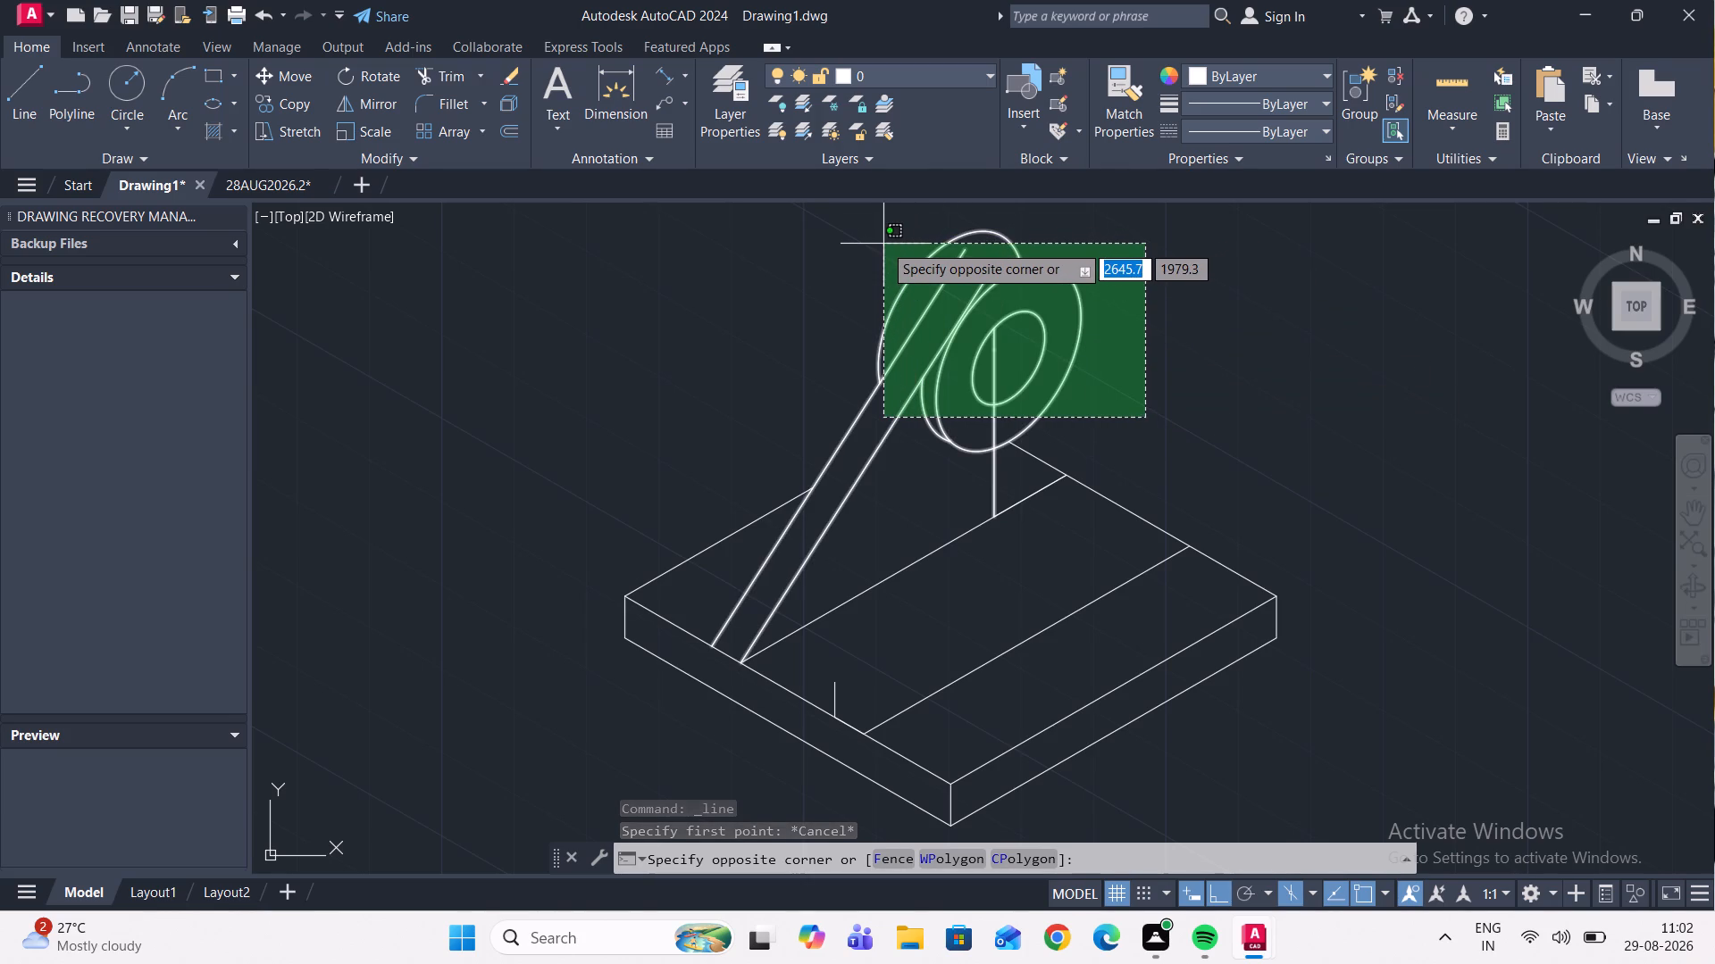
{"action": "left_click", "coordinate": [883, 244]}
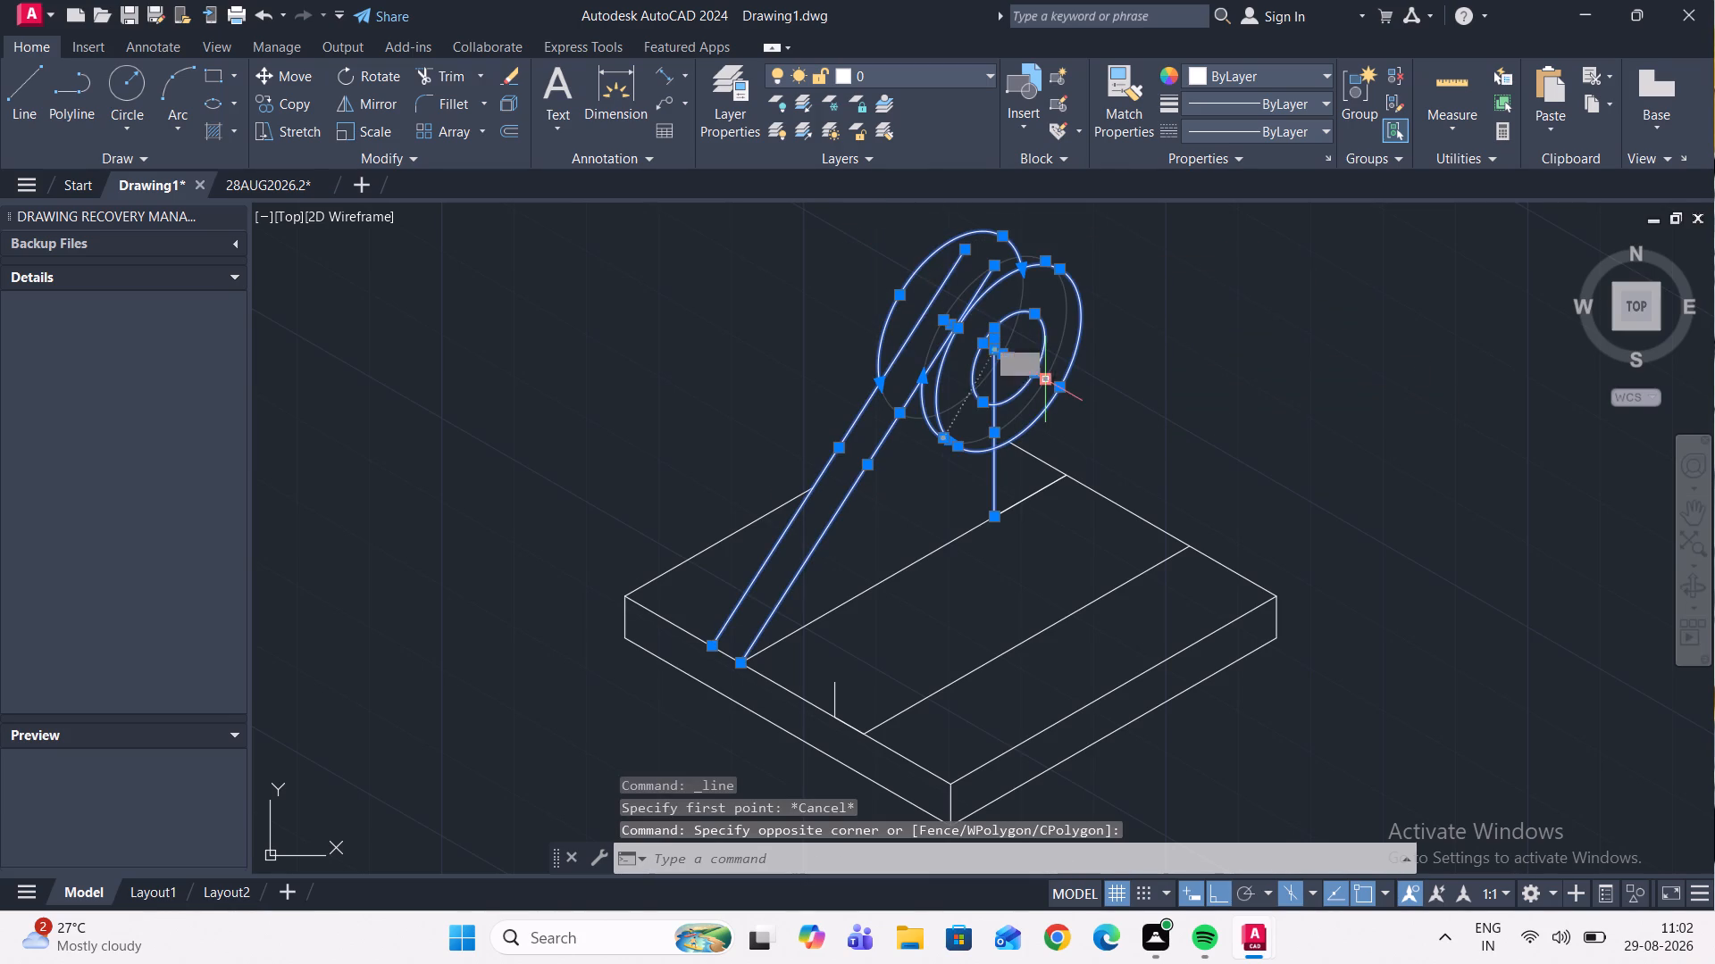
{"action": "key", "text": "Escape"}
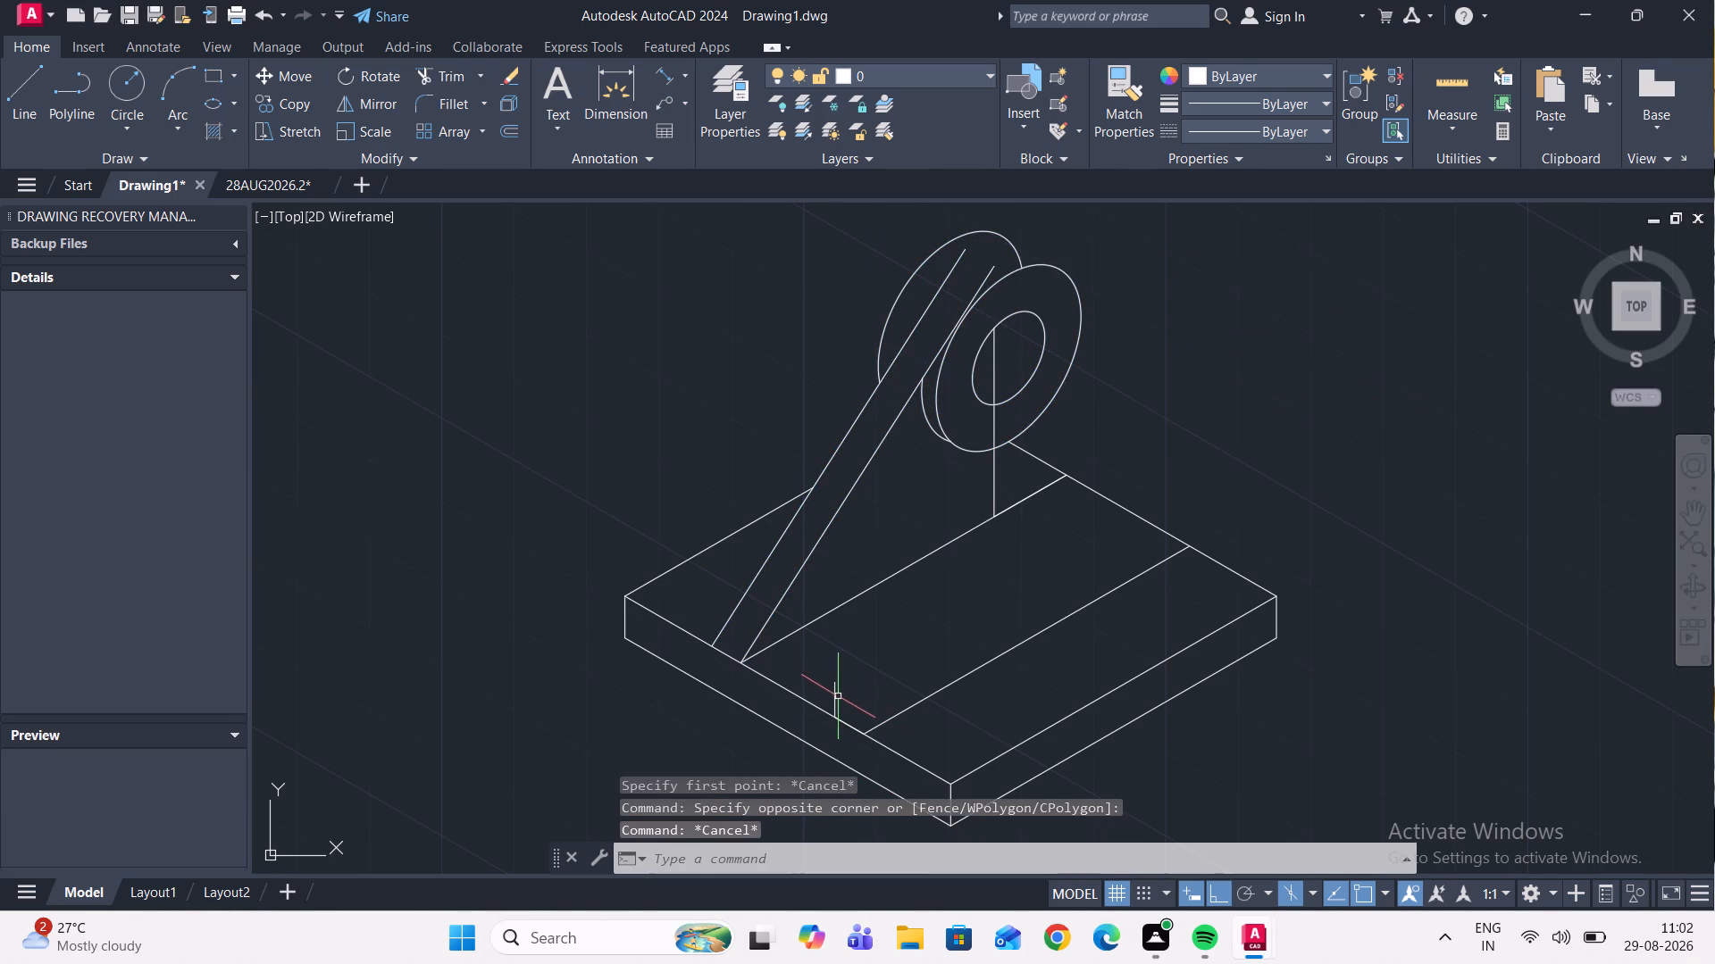
Erase the short stray vertical line and the short segment along the base's front-left top edge.
{"action": "left_click", "coordinate": [836, 694]}
{"action": "left_click", "coordinate": [849, 727]}
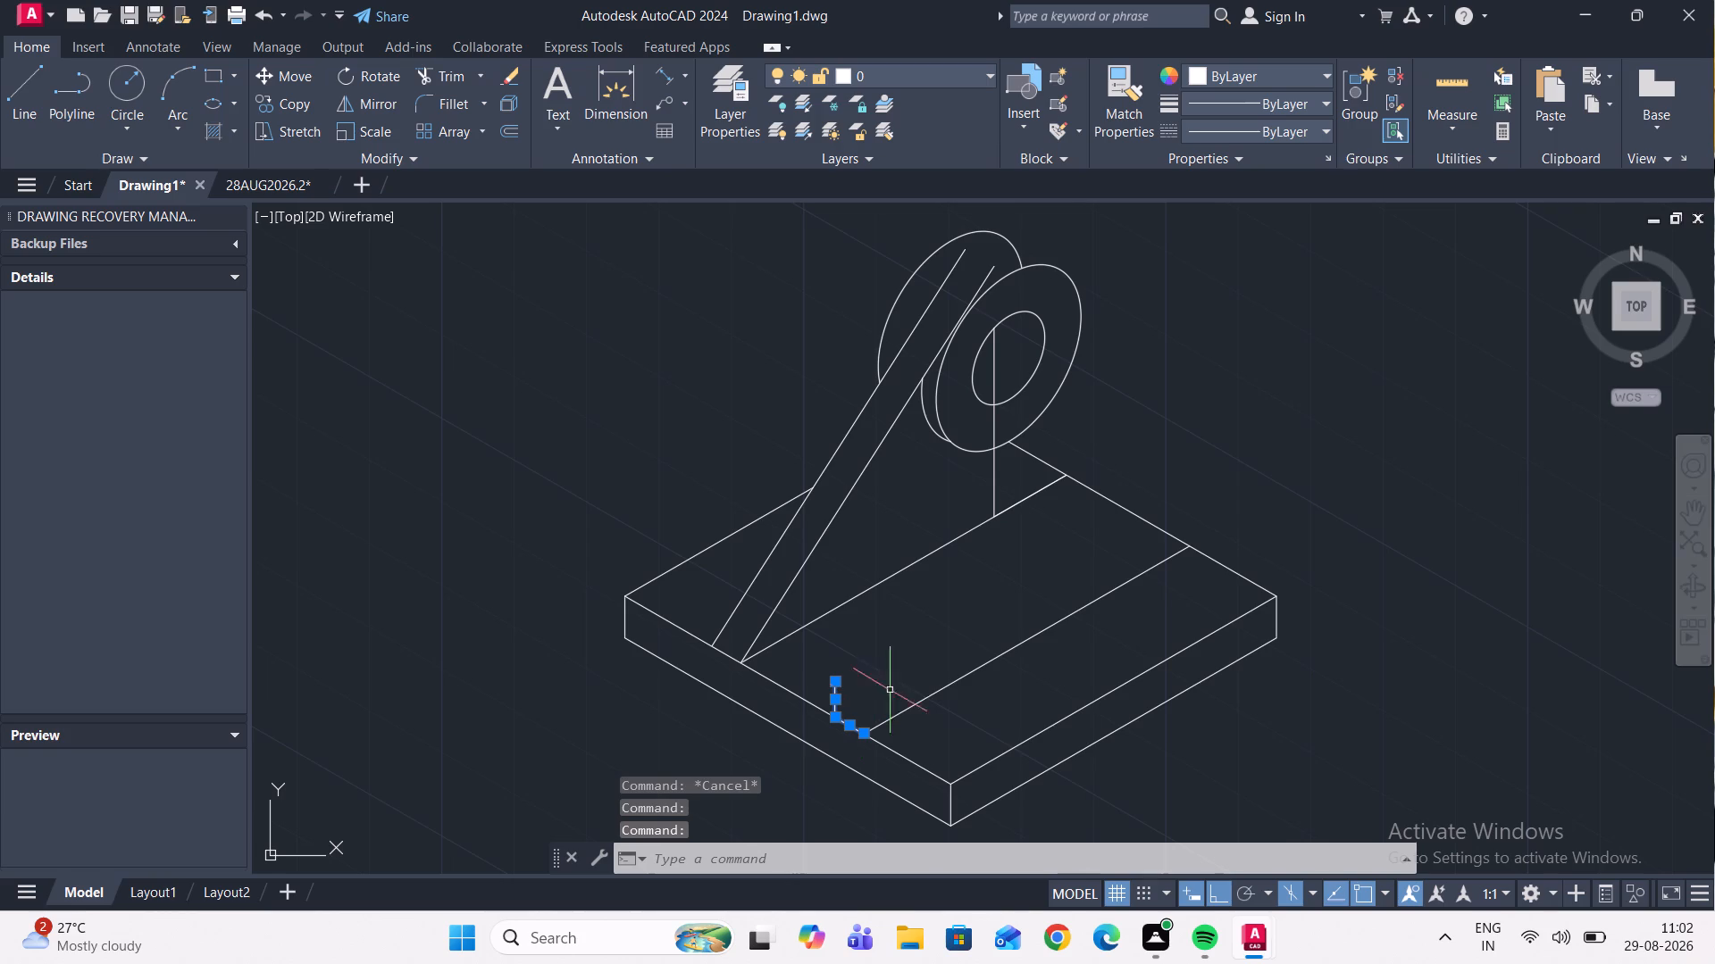
{"action": "key", "text": "Delete"}
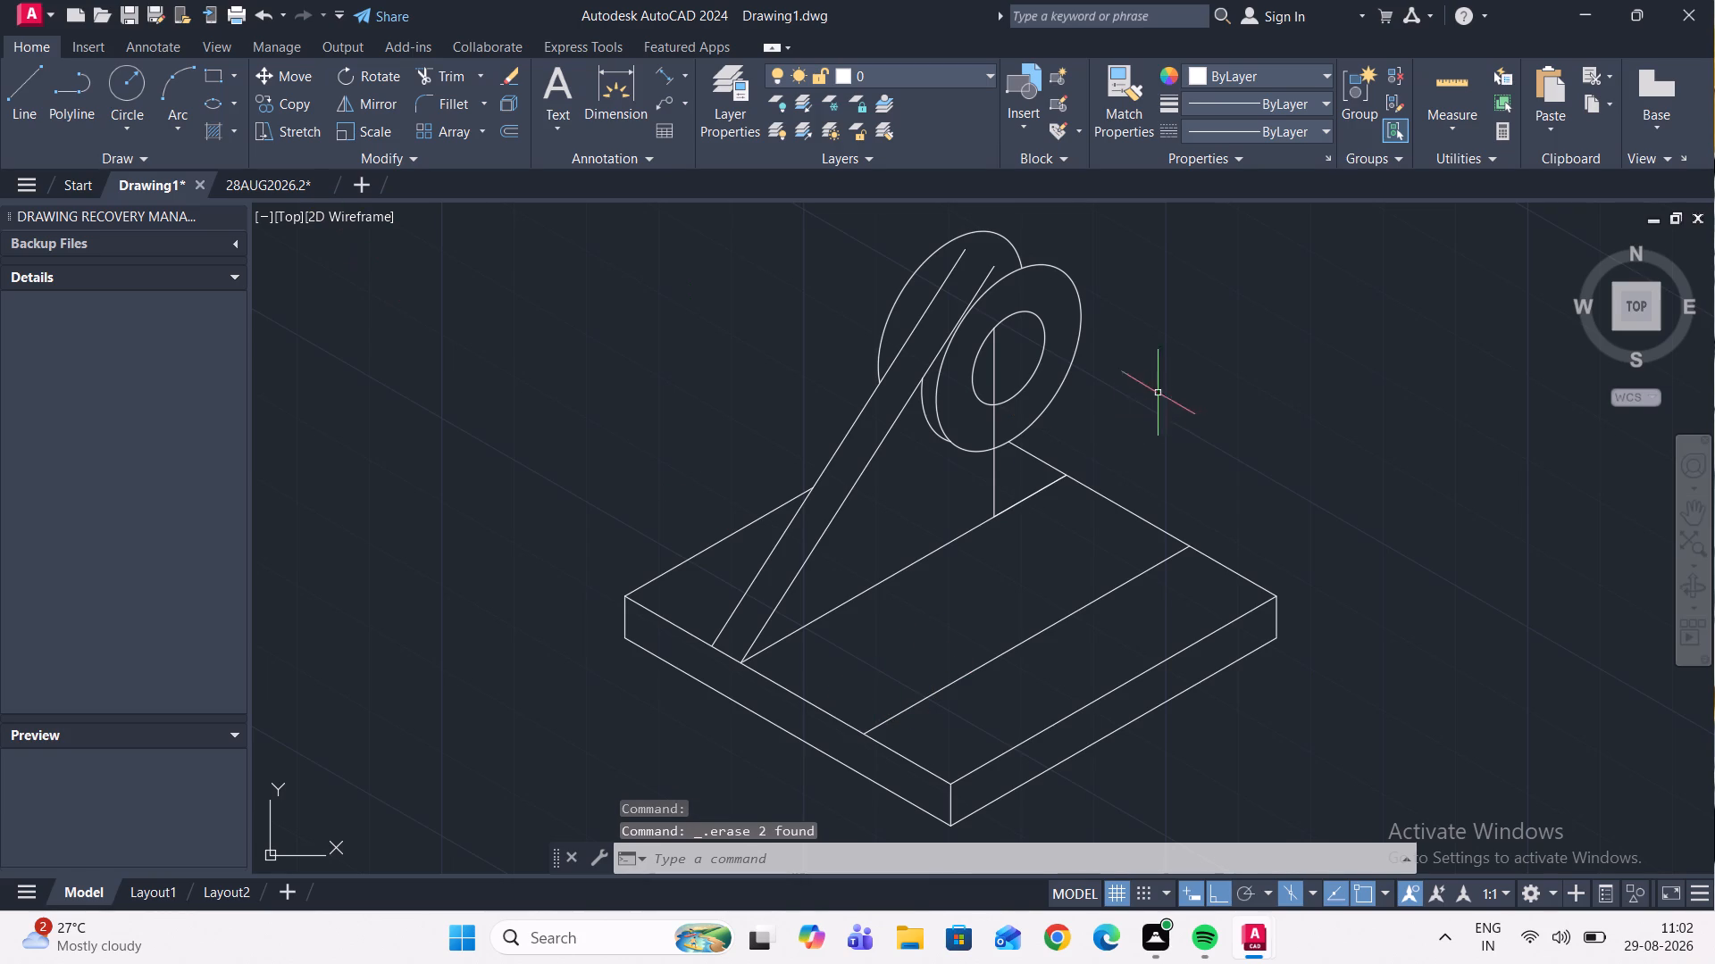
Copy the whole upright from the nearer slanted line's lower end to the front-left end of the second line across the base.
{"action": "left_click", "coordinate": [1145, 407]}
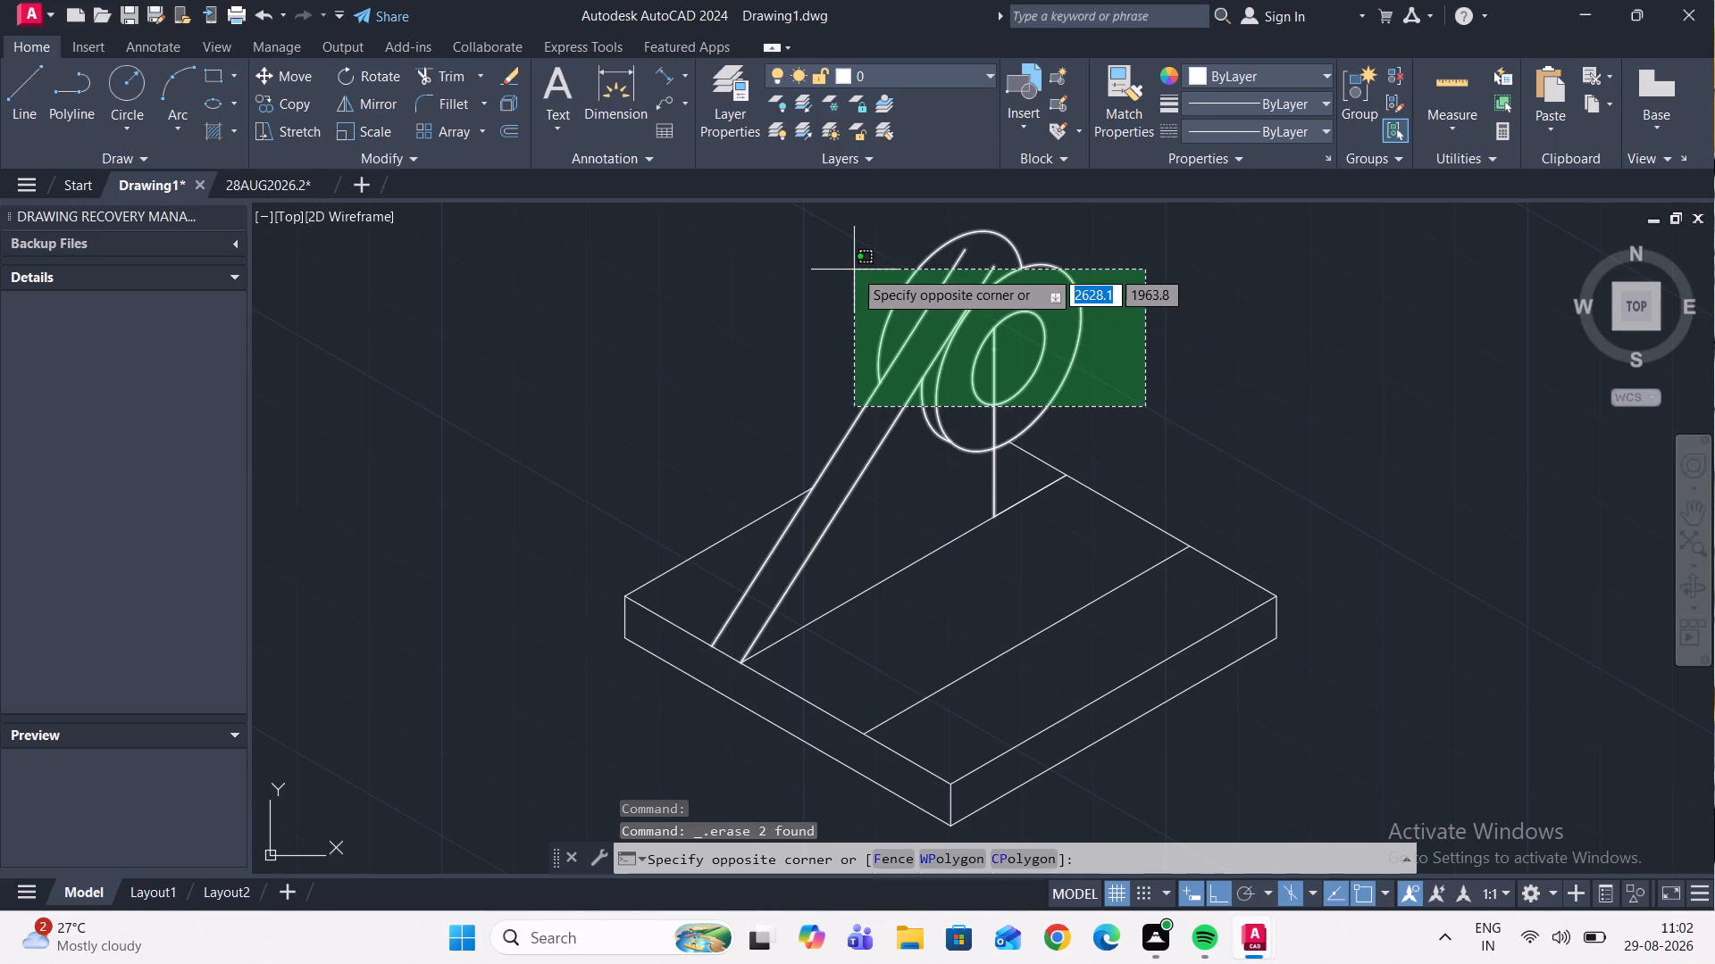
{"action": "left_click", "coordinate": [854, 270]}
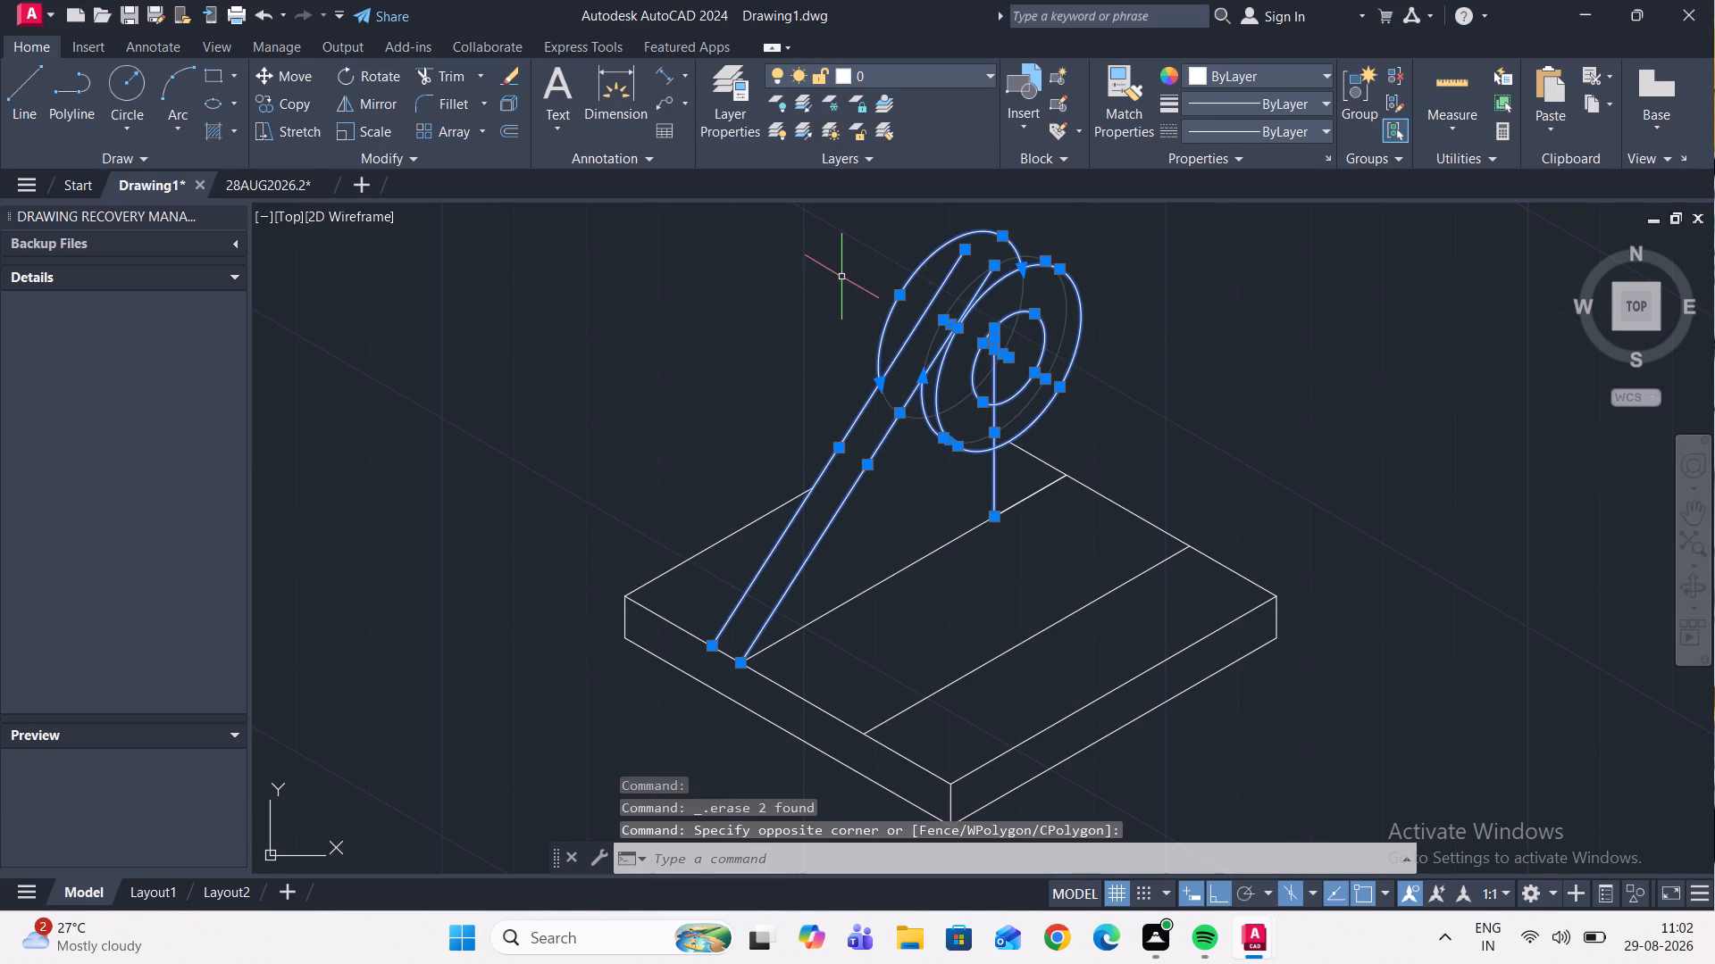
{"action": "left_click", "coordinate": [288, 105]}
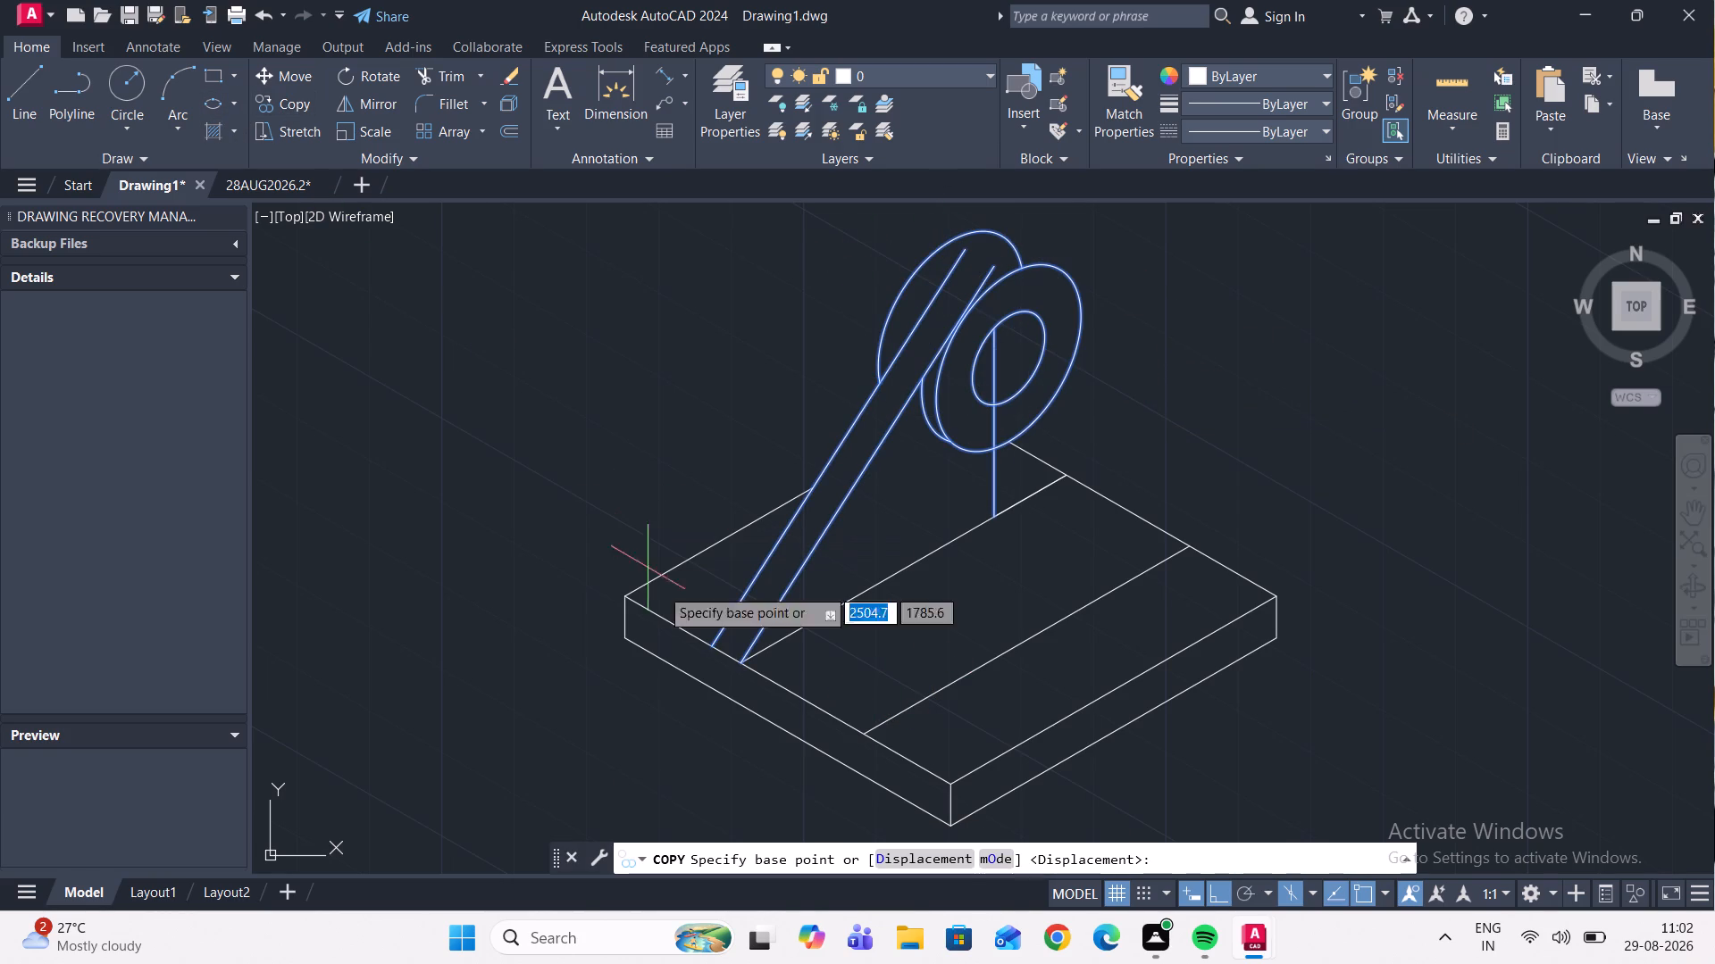
{"action": "left_click", "coordinate": [741, 664]}
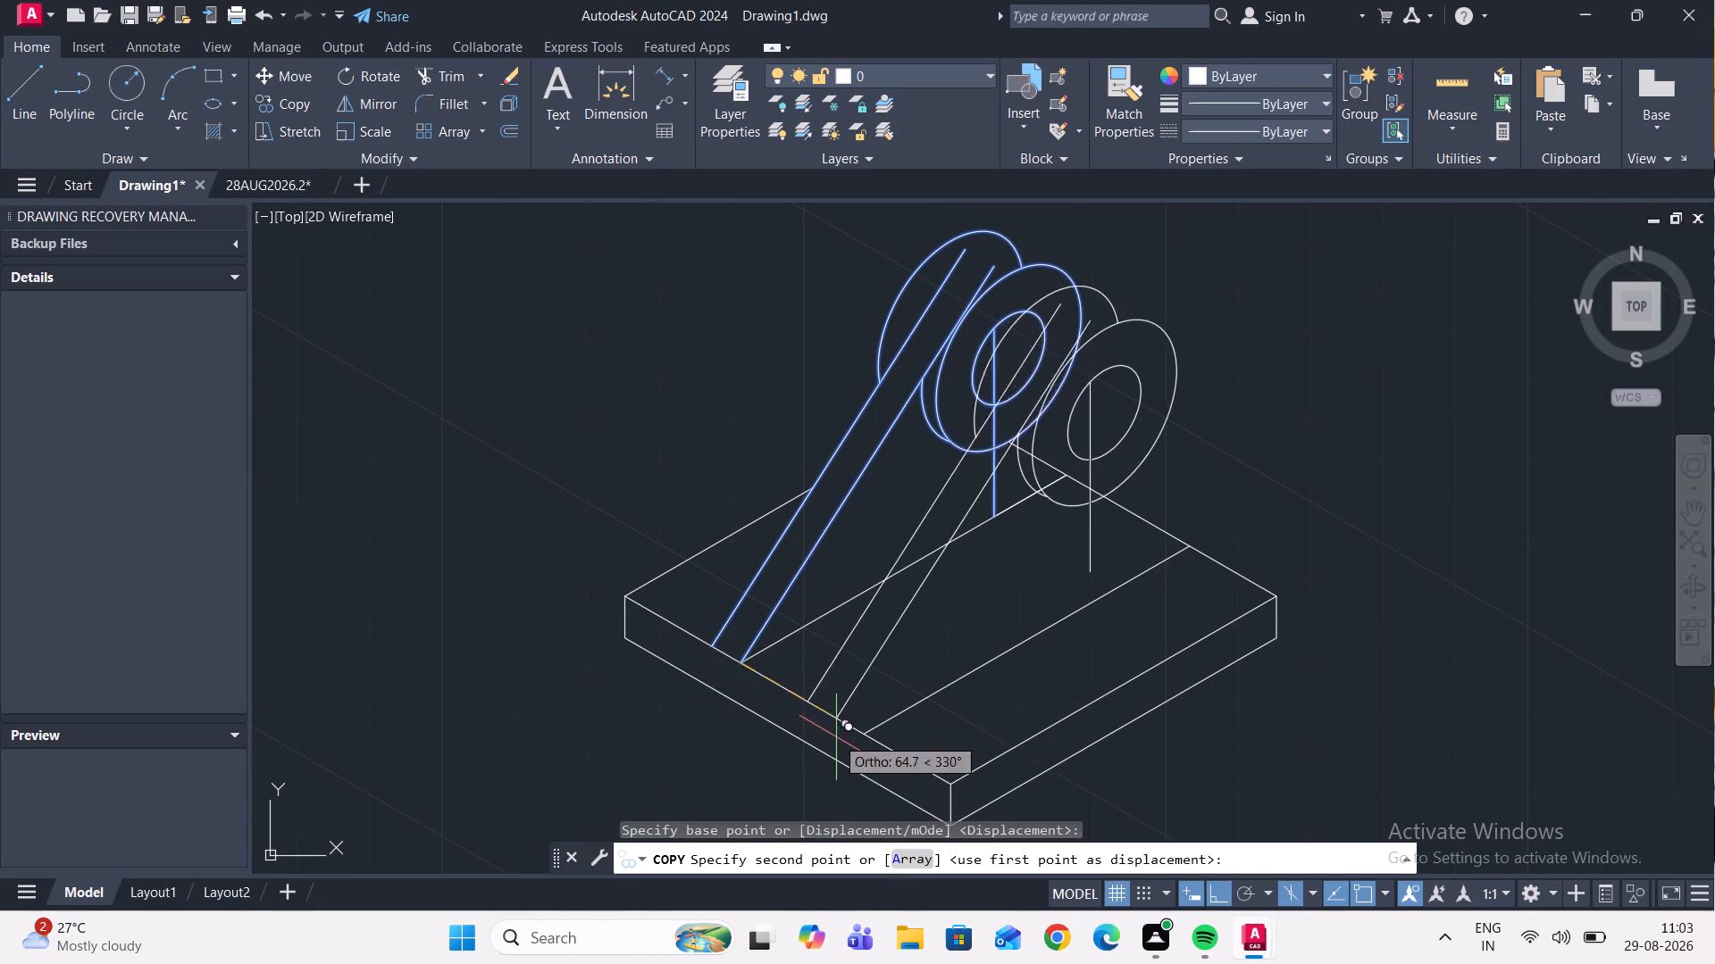
{"action": "scroll", "coordinate": [866, 729], "scroll_direction": "up", "scroll_amount": 2}
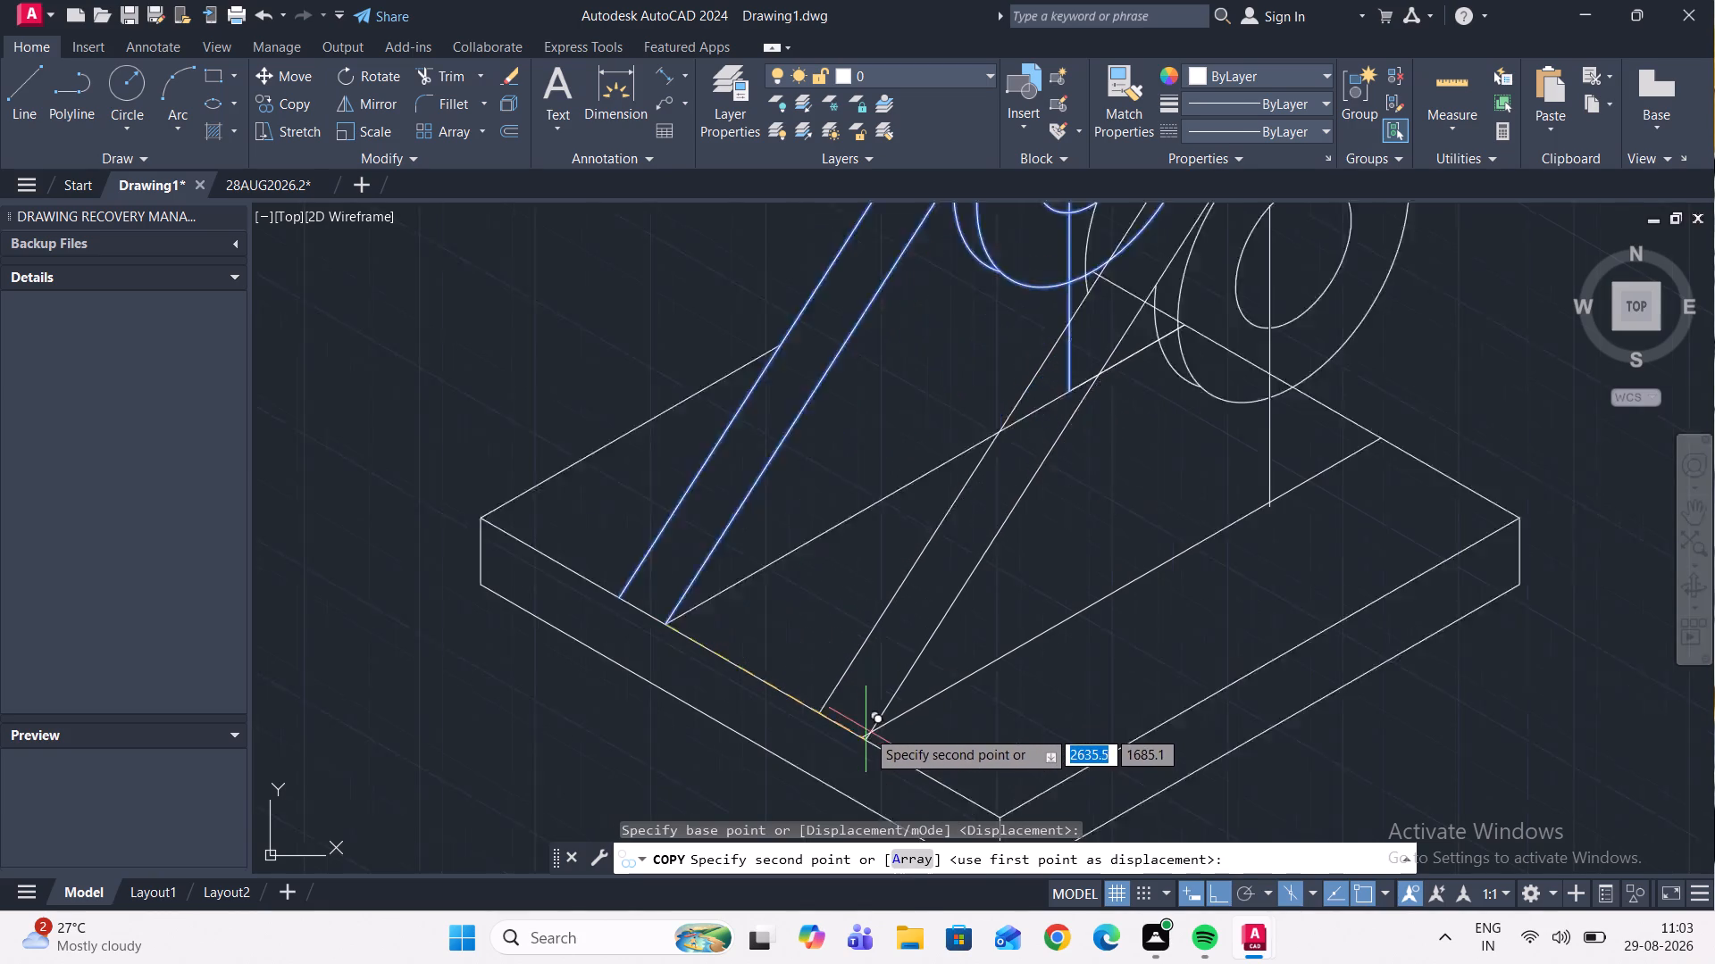
{"action": "scroll", "coordinate": [866, 729], "scroll_direction": "up", "scroll_amount": 2}
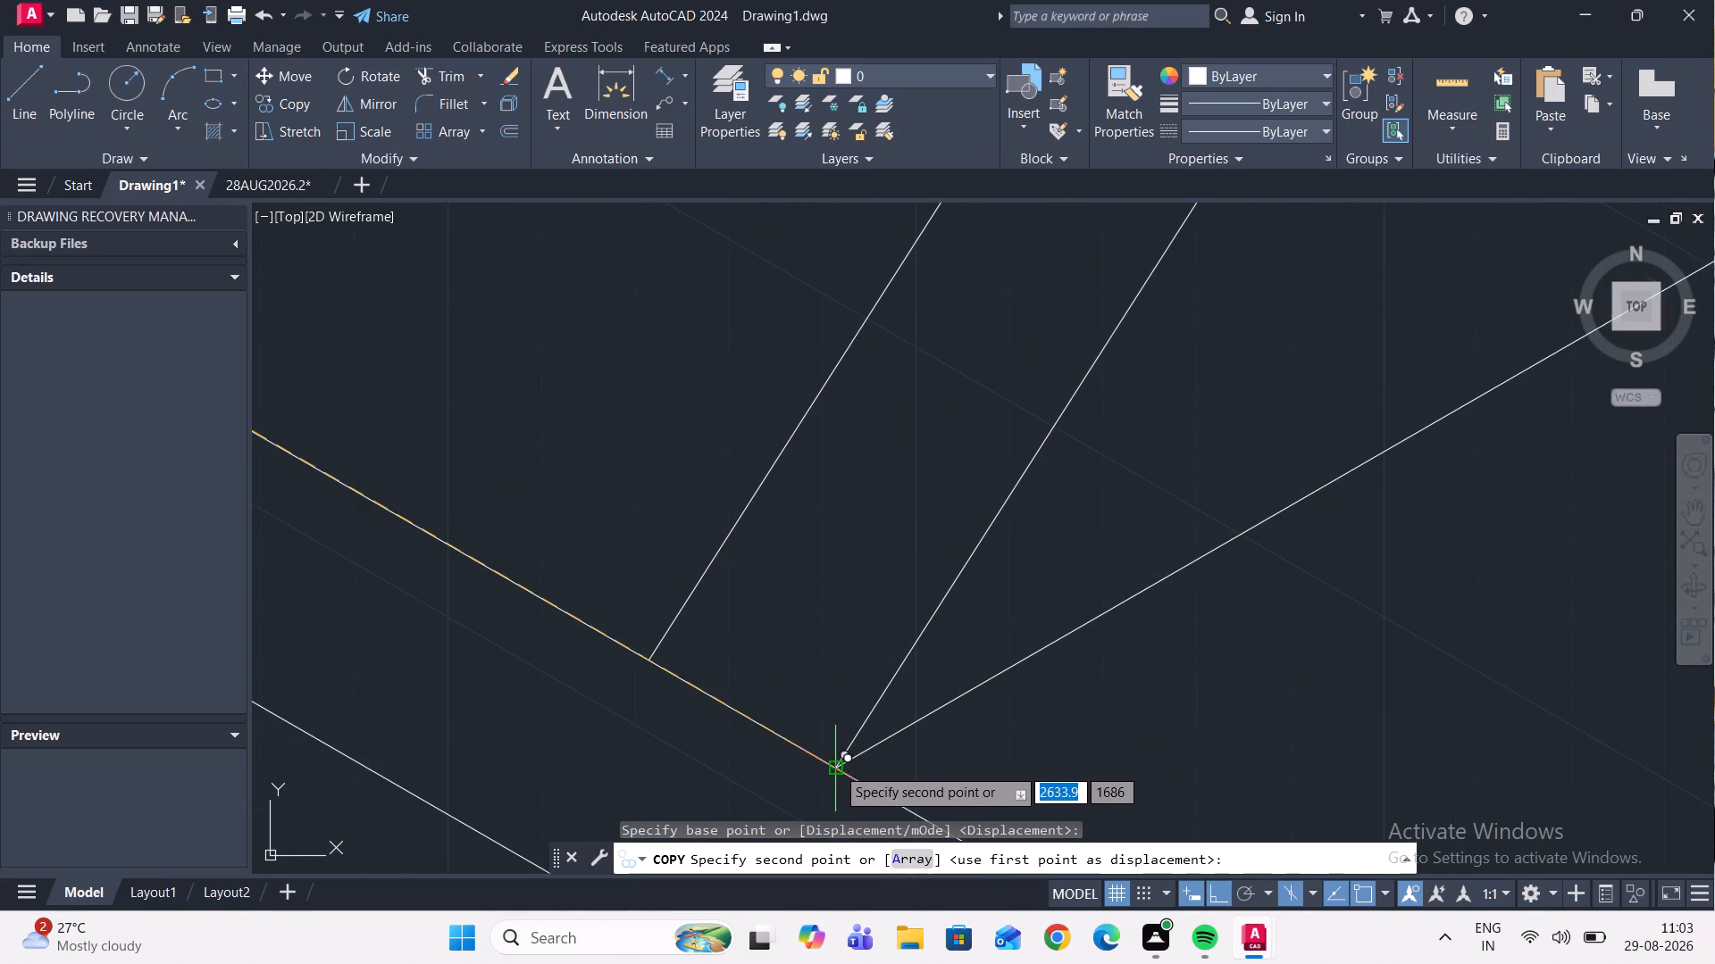
{"action": "left_click", "coordinate": [836, 768]}
{"action": "key", "text": "Escape"}
Draw a vertical line up from the back end of the second base line into the copied upright's front large isocircle.
{"action": "scroll", "coordinate": [849, 733], "scroll_direction": "down", "scroll_amount": 4}
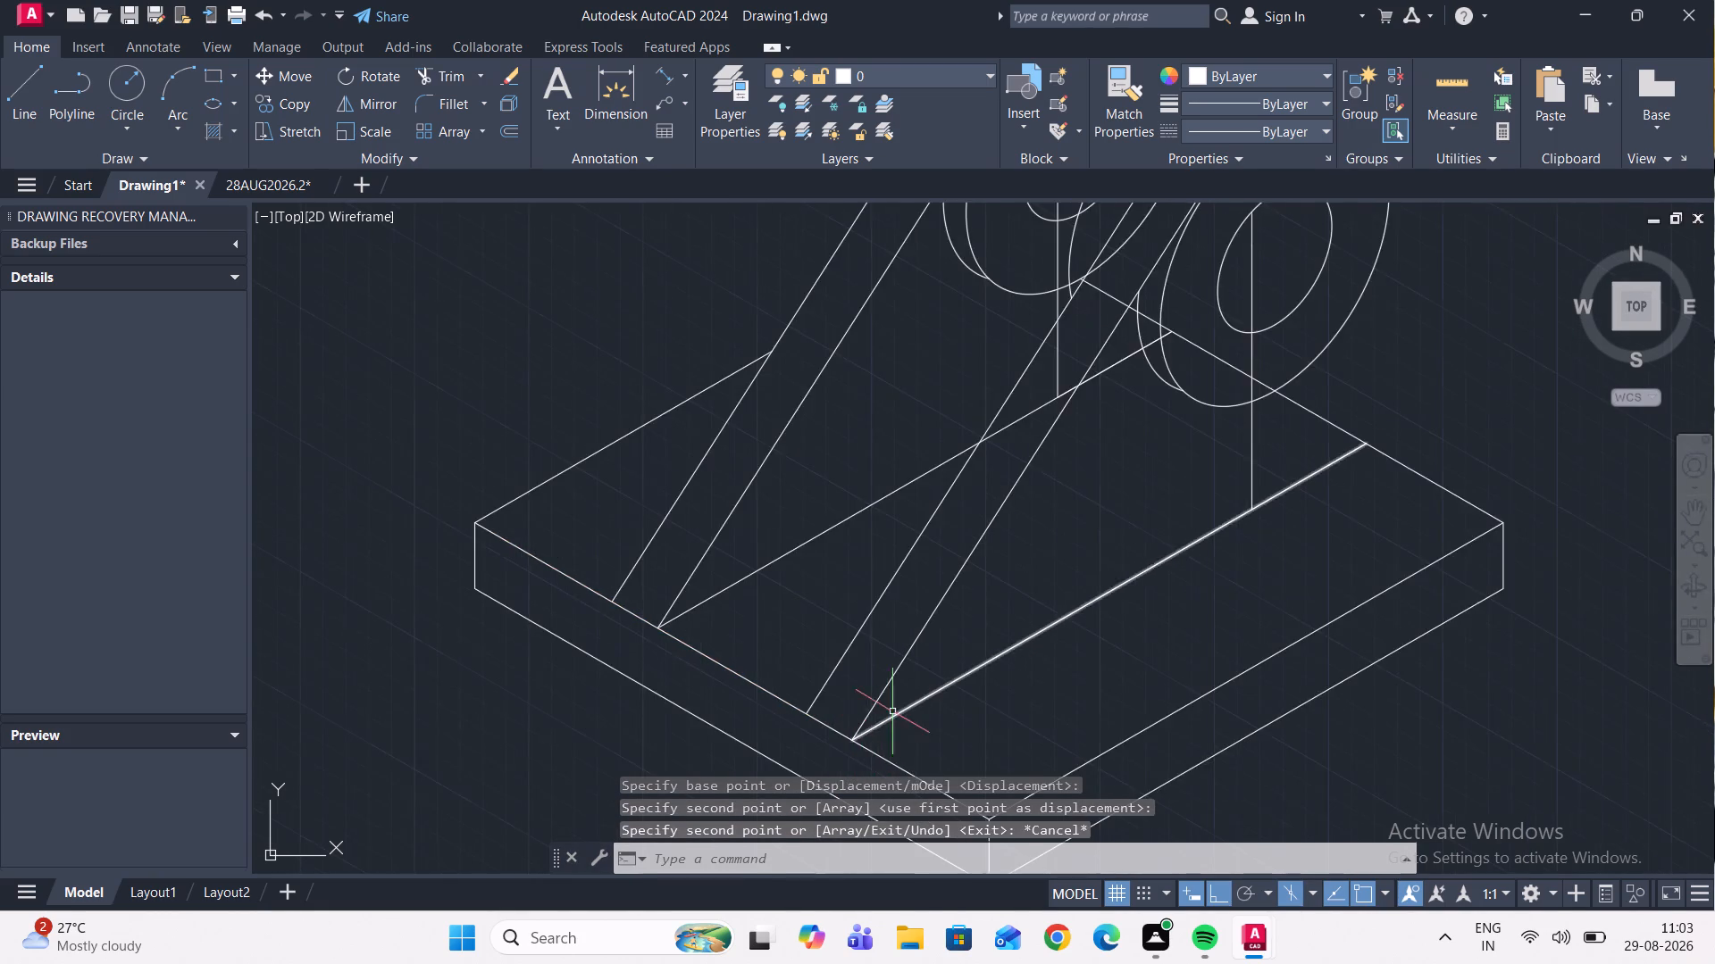
{"action": "scroll", "coordinate": [892, 711], "scroll_direction": "down", "scroll_amount": 1}
{"action": "scroll", "coordinate": [999, 599], "scroll_direction": "up", "scroll_amount": 2}
{"action": "scroll", "coordinate": [1075, 525], "scroll_direction": "up", "scroll_amount": 1}
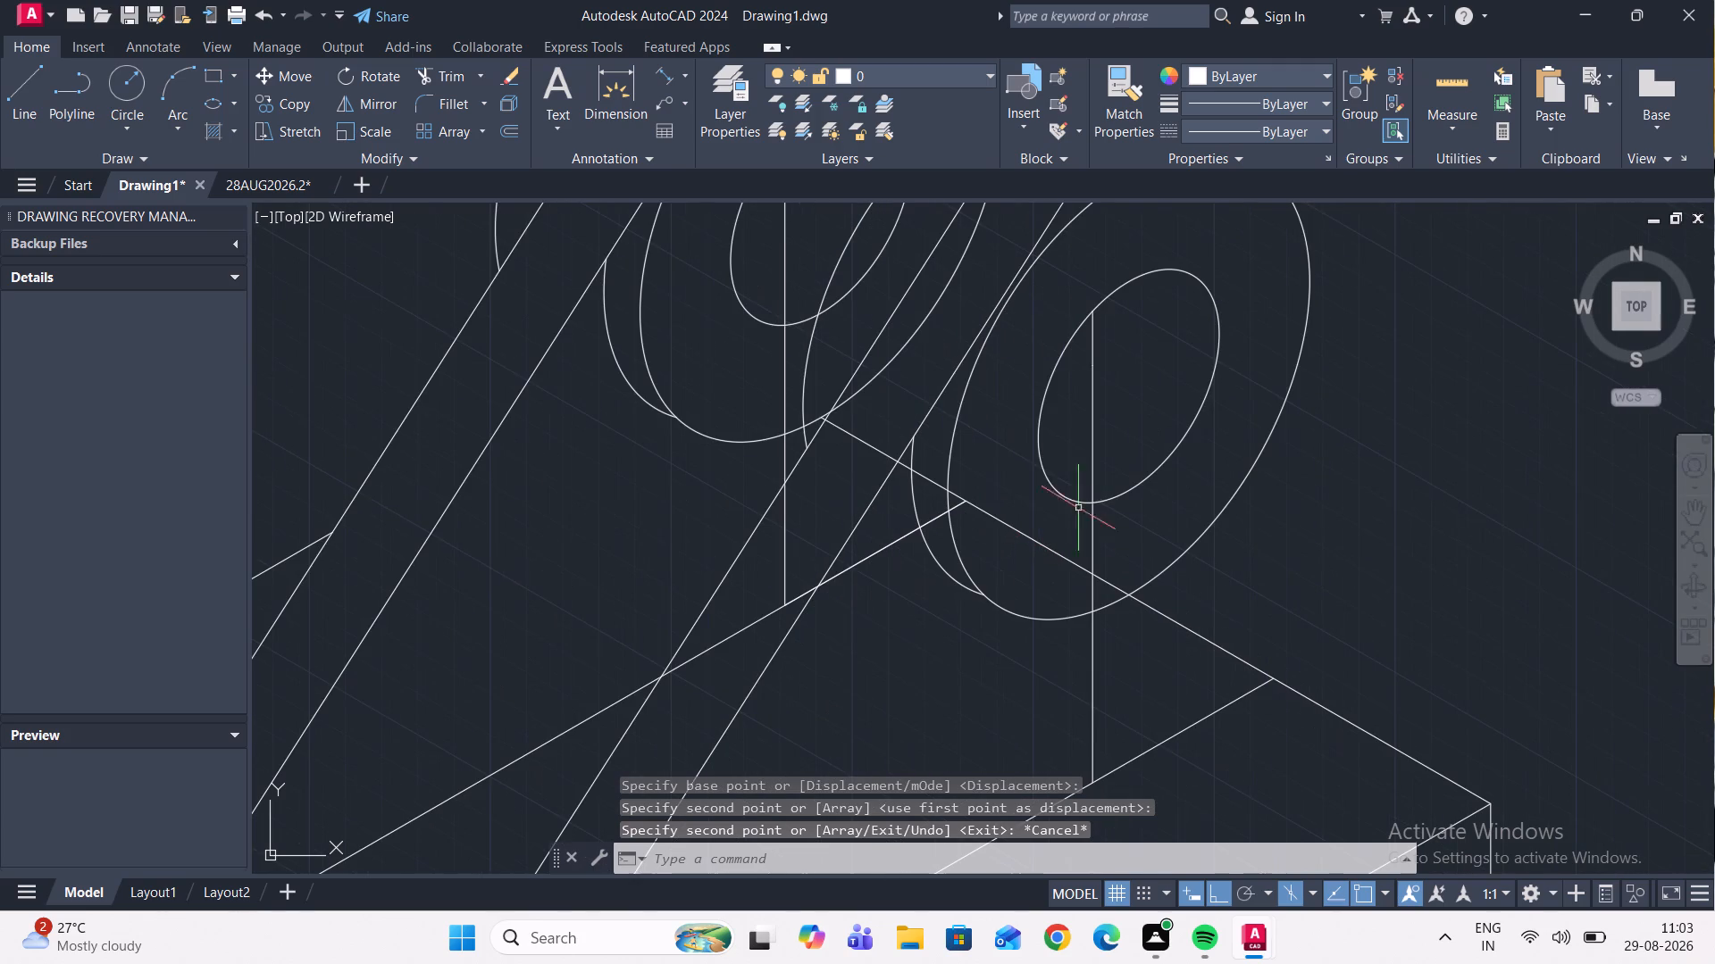
{"action": "left_click", "coordinate": [26, 87]}
{"action": "scroll", "coordinate": [614, 574], "scroll_direction": "down", "scroll_amount": 3}
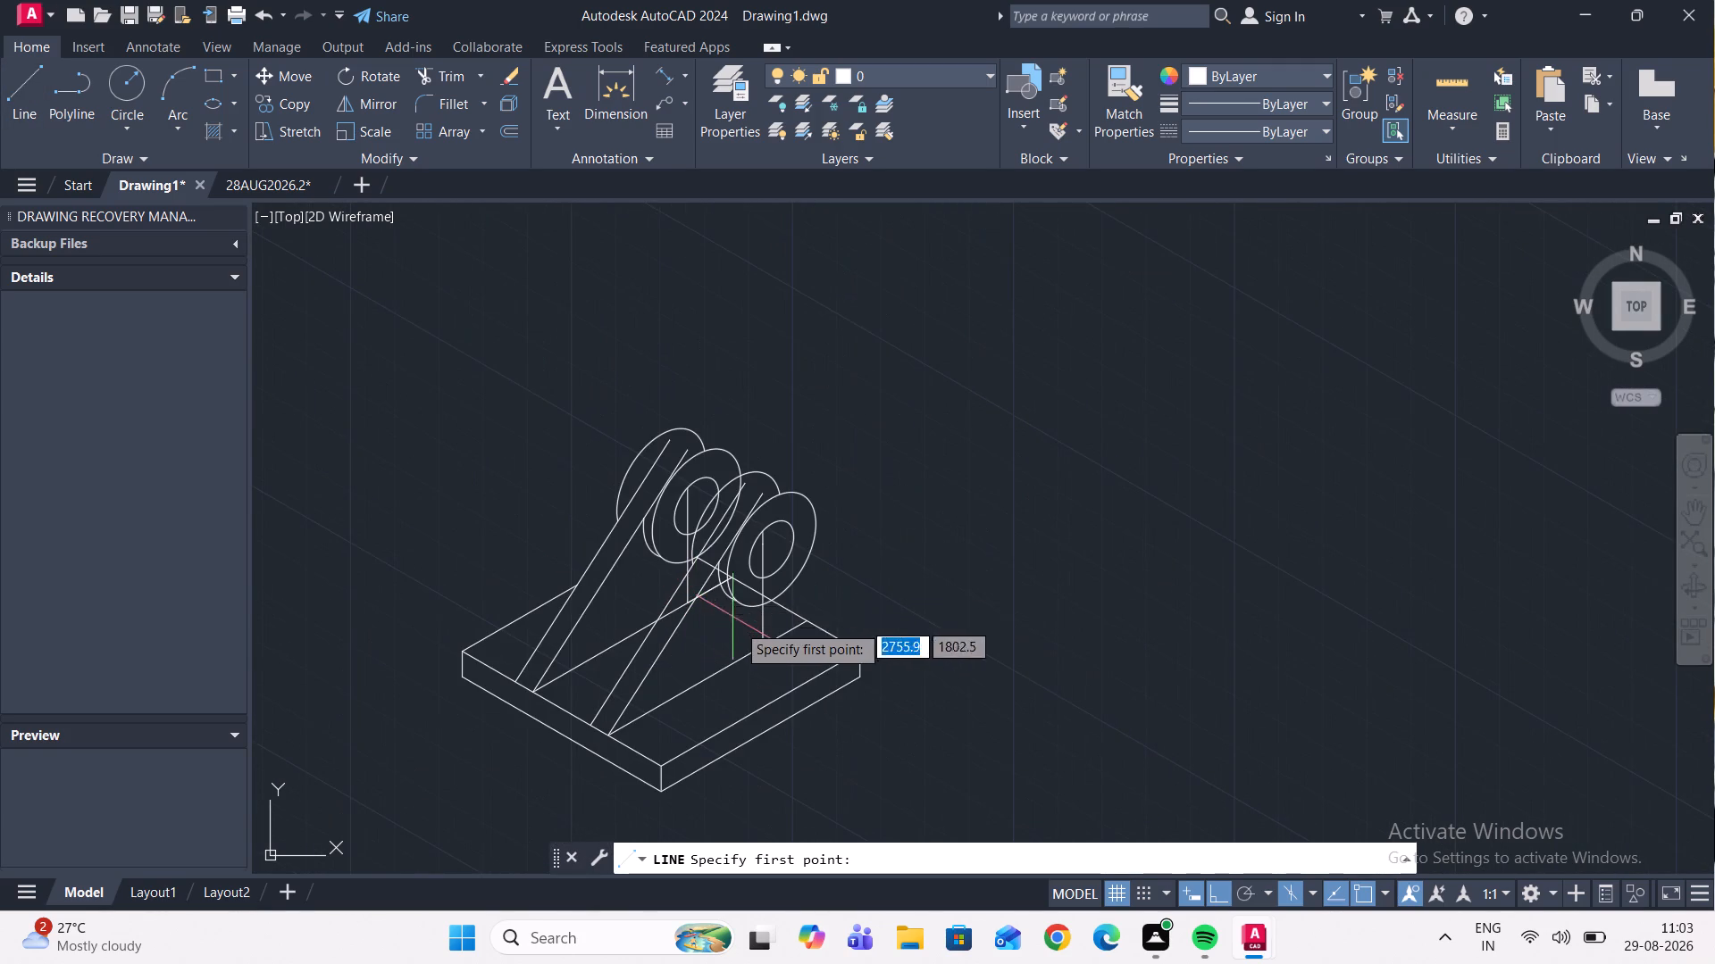
{"action": "scroll", "coordinate": [772, 653], "scroll_direction": "up", "scroll_amount": 2}
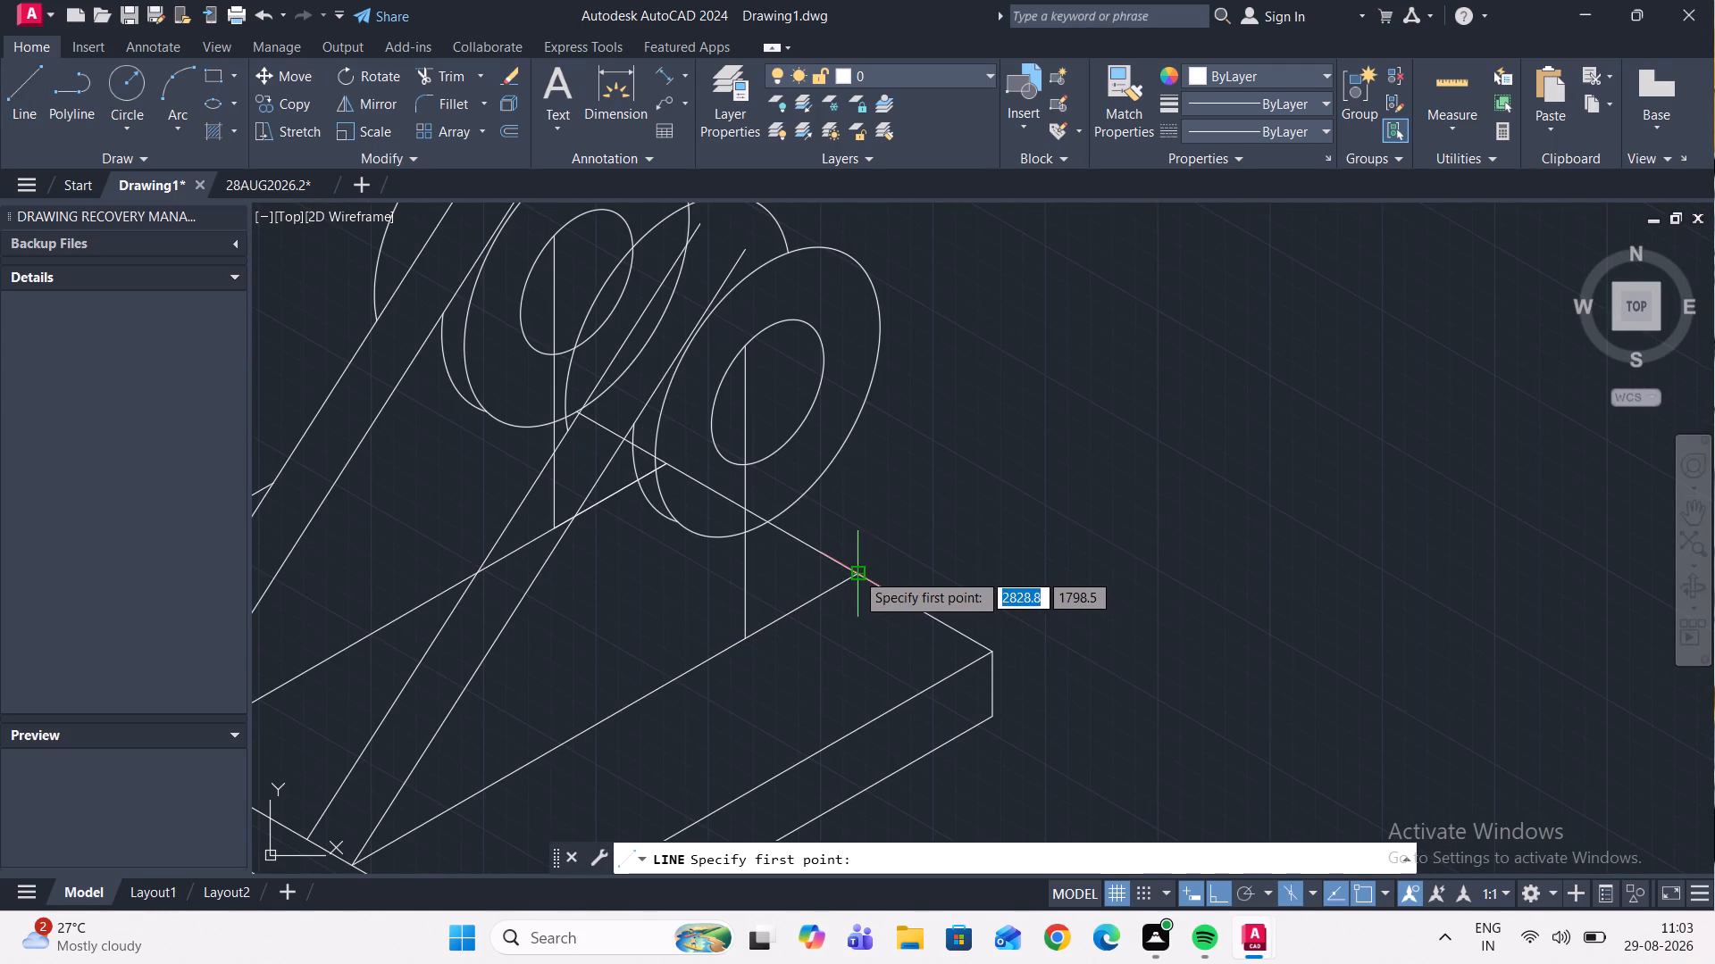
{"action": "left_click", "coordinate": [856, 572]}
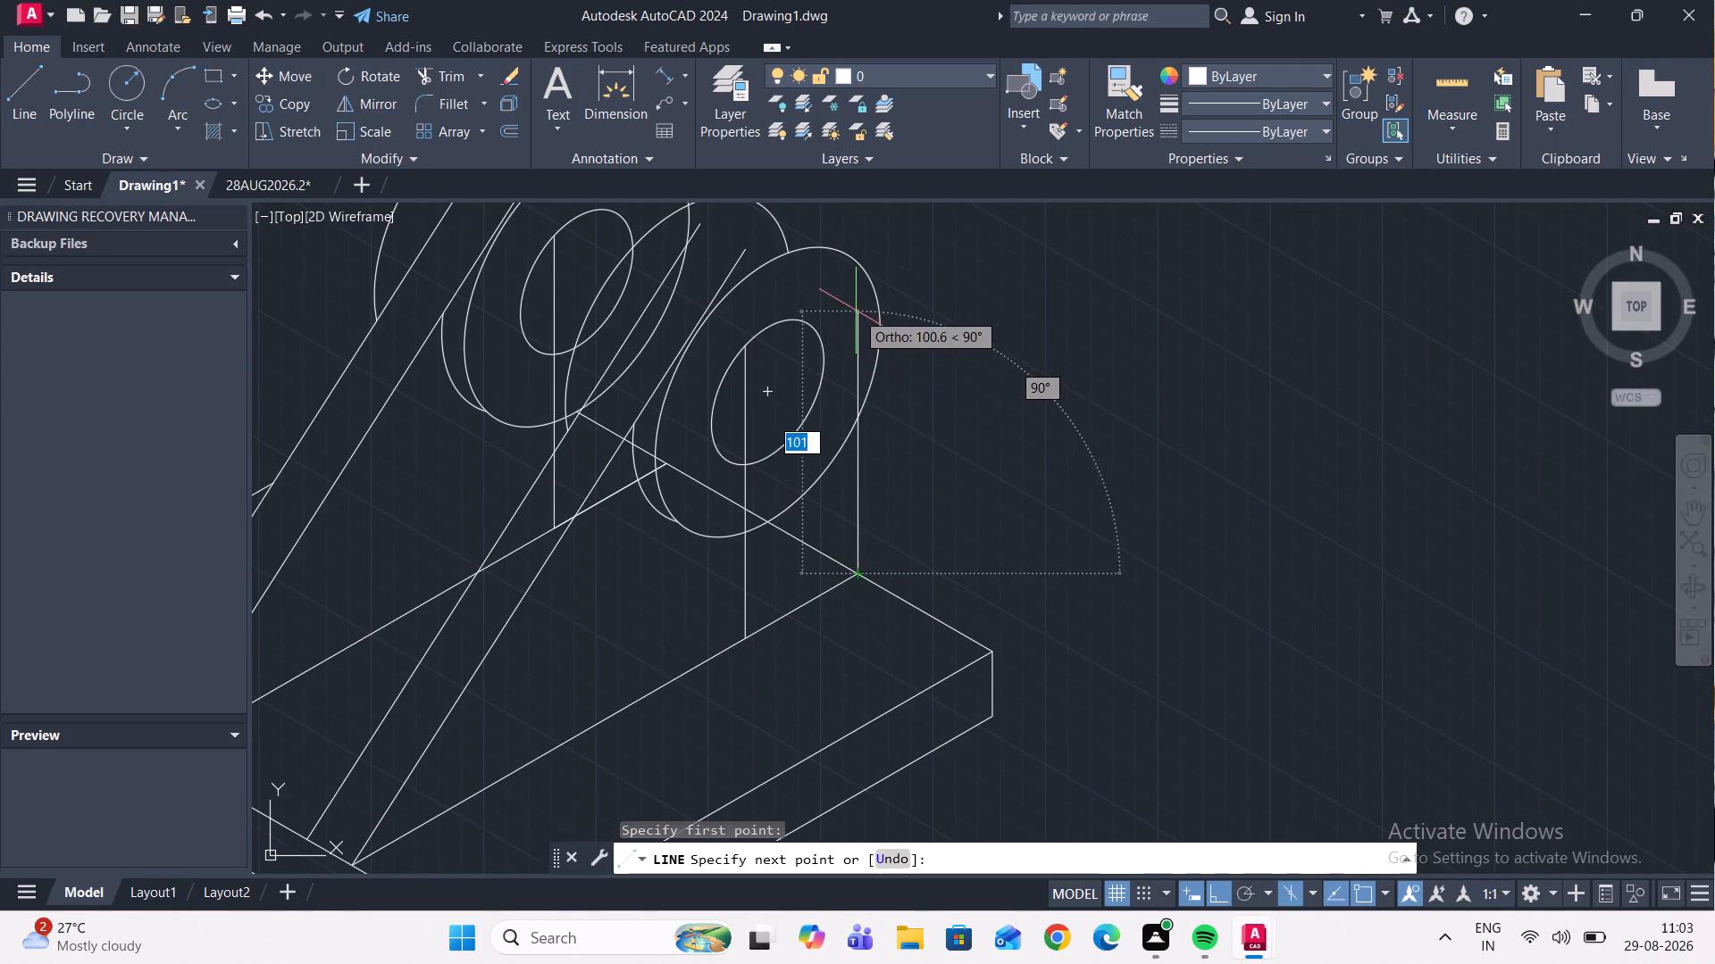
{"action": "left_click", "coordinate": [858, 328]}
{"action": "key", "text": "Escape"}
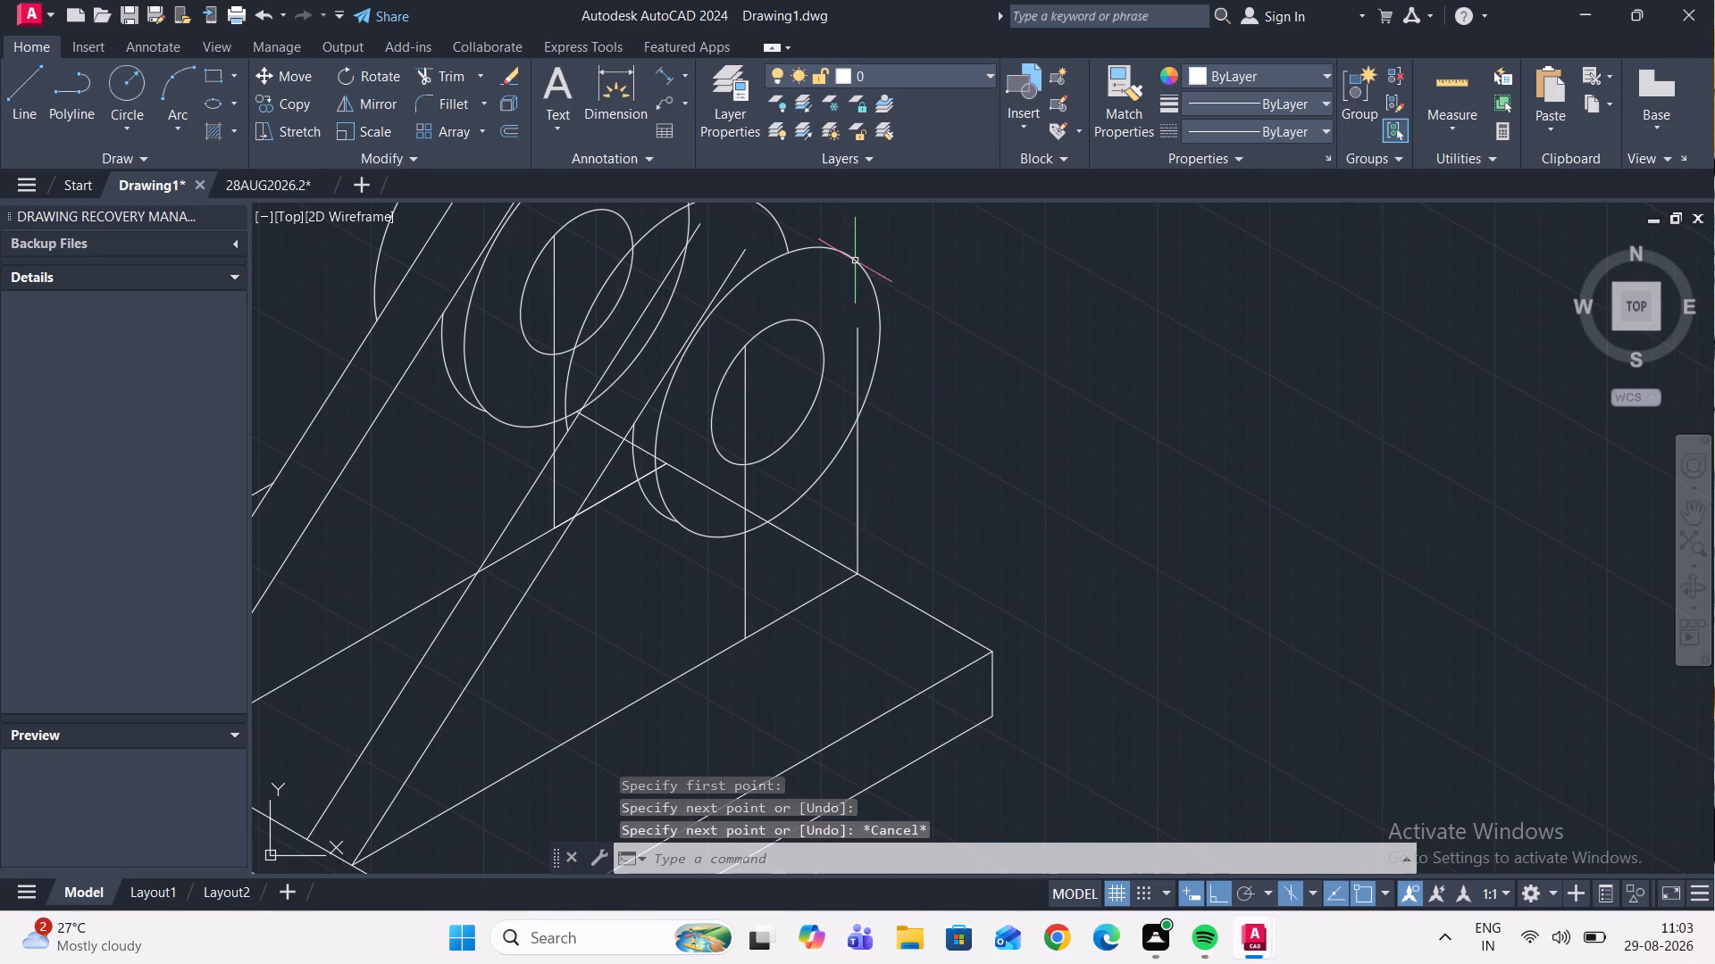
Trim the new vertical line's portion inside the copied front large isocircle.
{"action": "left_click", "coordinate": [455, 73]}
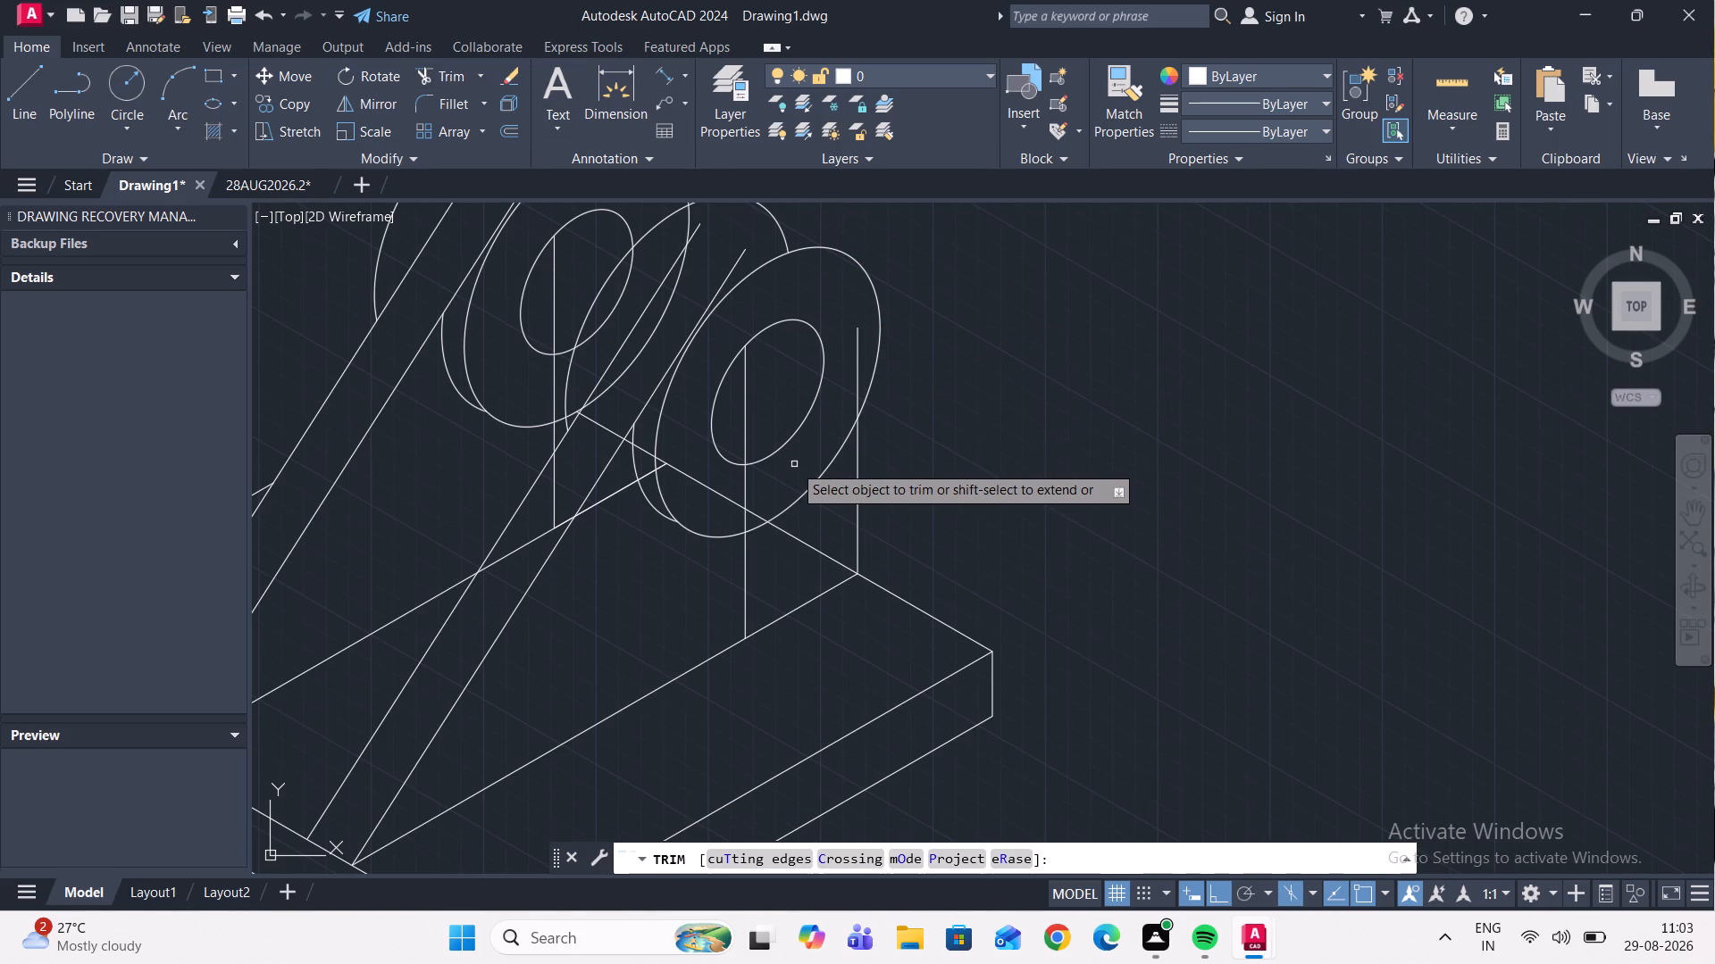
{"action": "left_click", "coordinate": [857, 370]}
Trim the arc of the original upright's small isocircle hidden behind the copied upright.
{"action": "scroll", "coordinate": [873, 408], "scroll_direction": "down", "scroll_amount": 1}
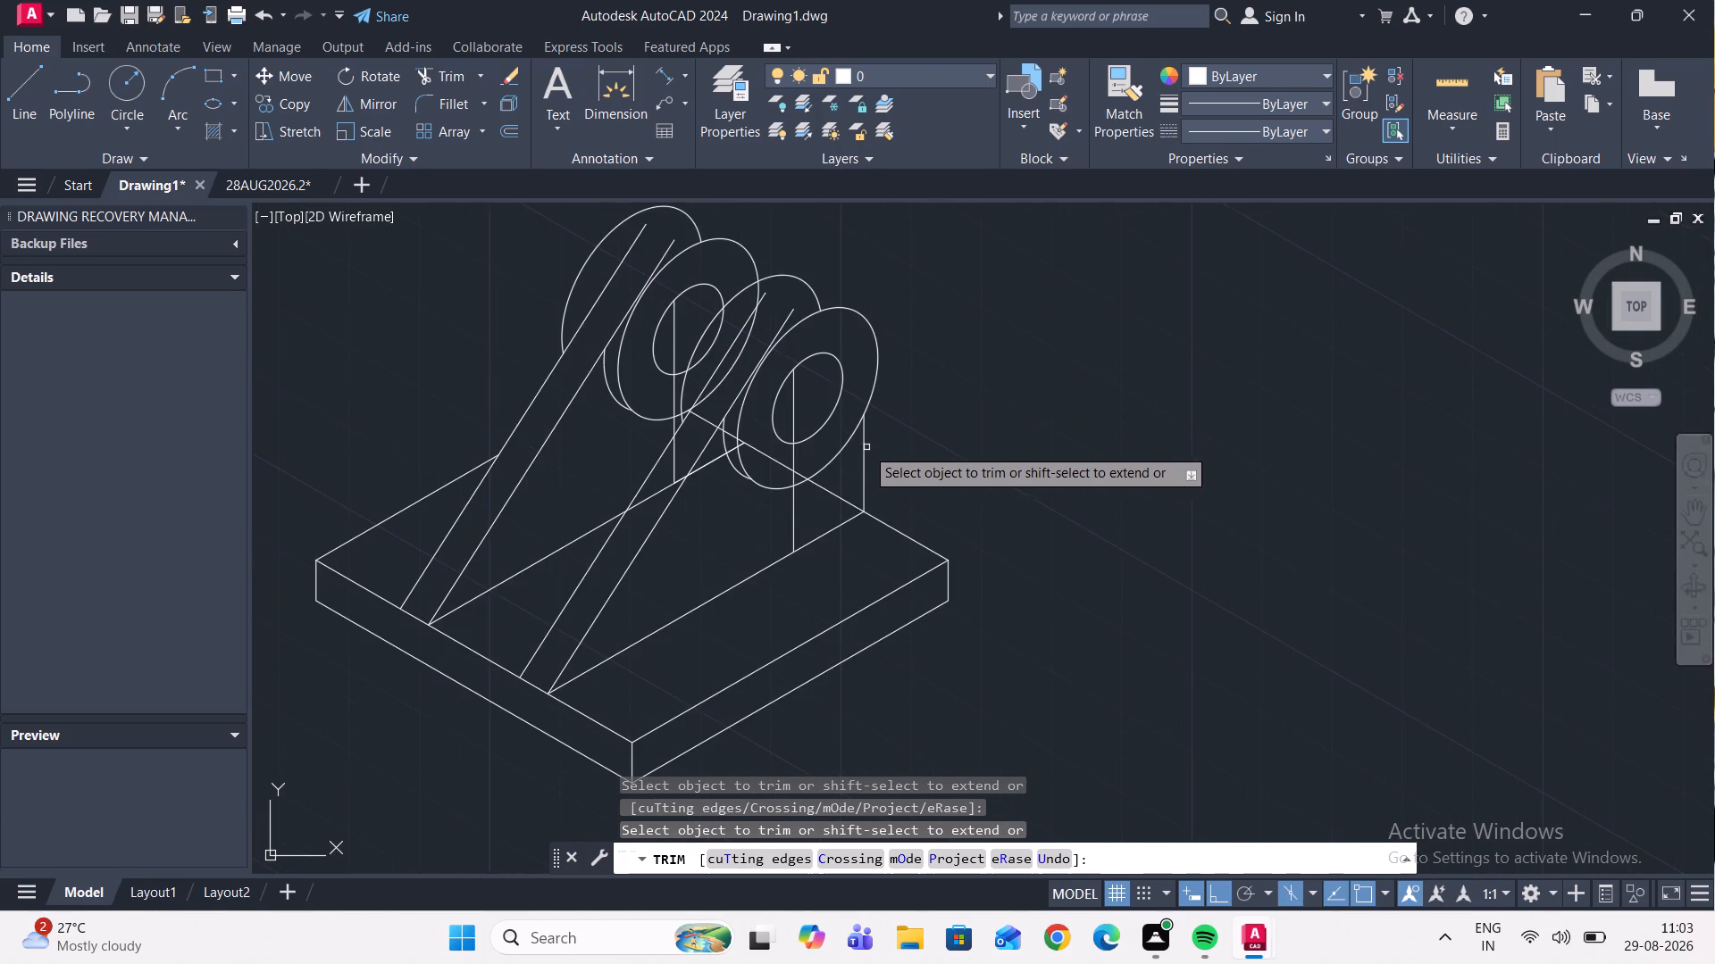
{"action": "scroll", "coordinate": [849, 453], "scroll_direction": "down", "scroll_amount": 1}
{"action": "scroll", "coordinate": [818, 486], "scroll_direction": "up", "scroll_amount": 2}
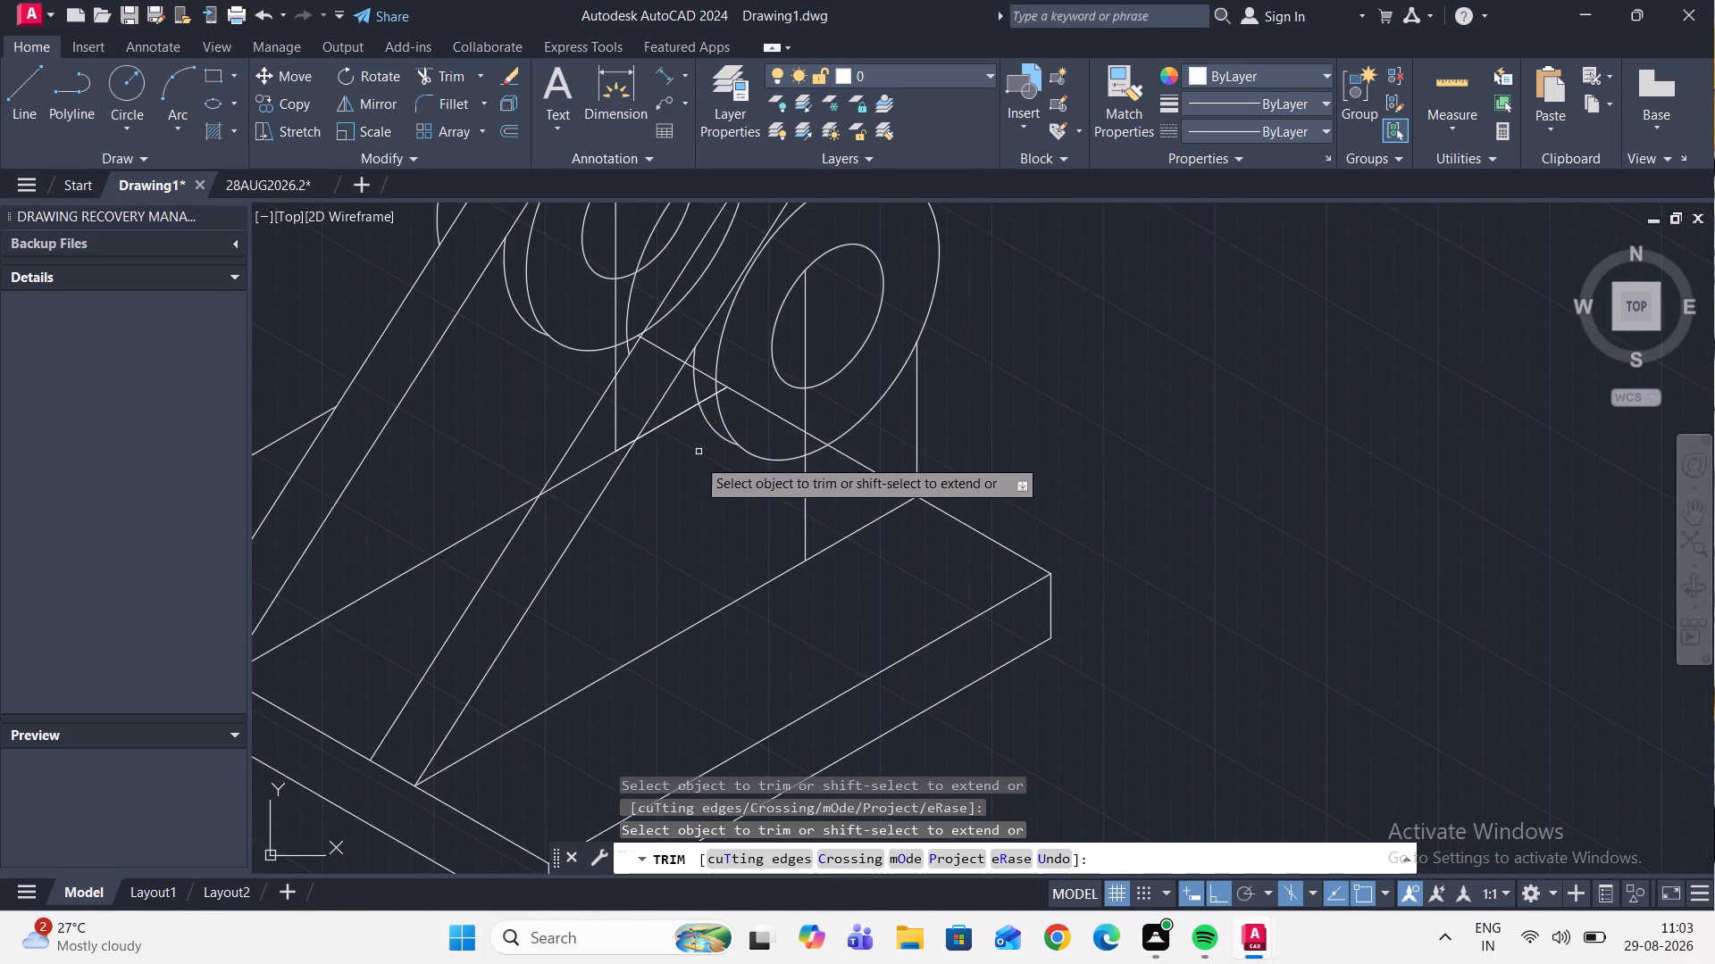
{"action": "scroll", "coordinate": [695, 459], "scroll_direction": "down", "scroll_amount": 1}
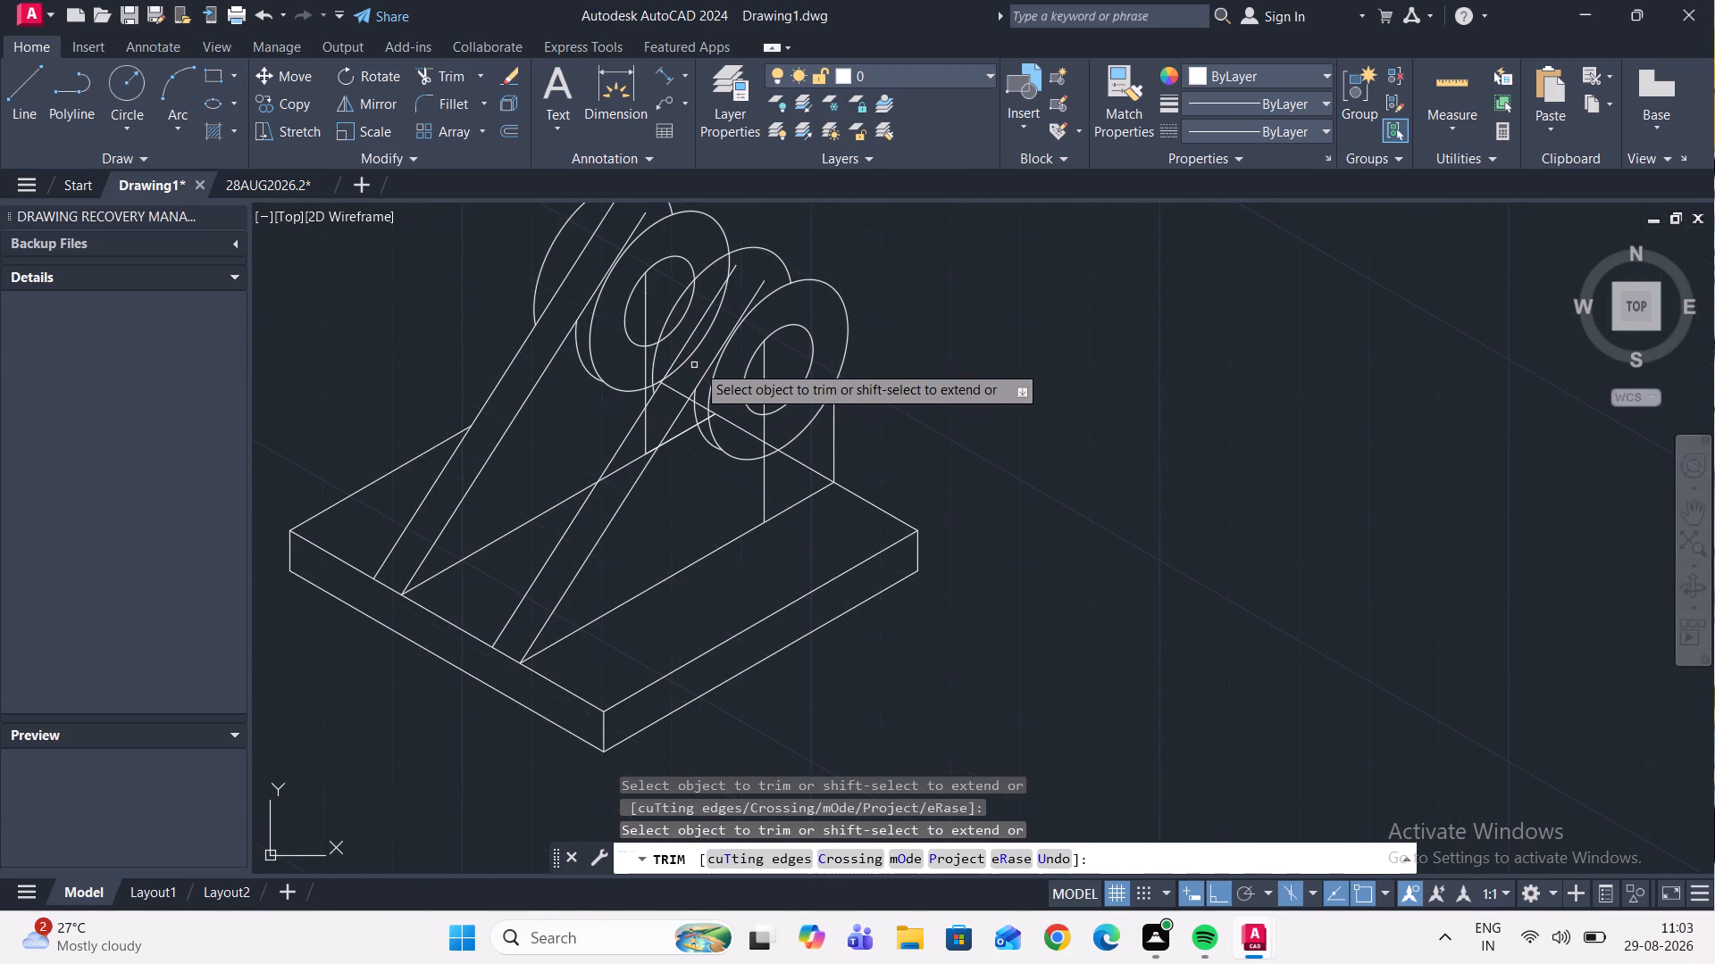
{"action": "left_click", "coordinate": [686, 314]}
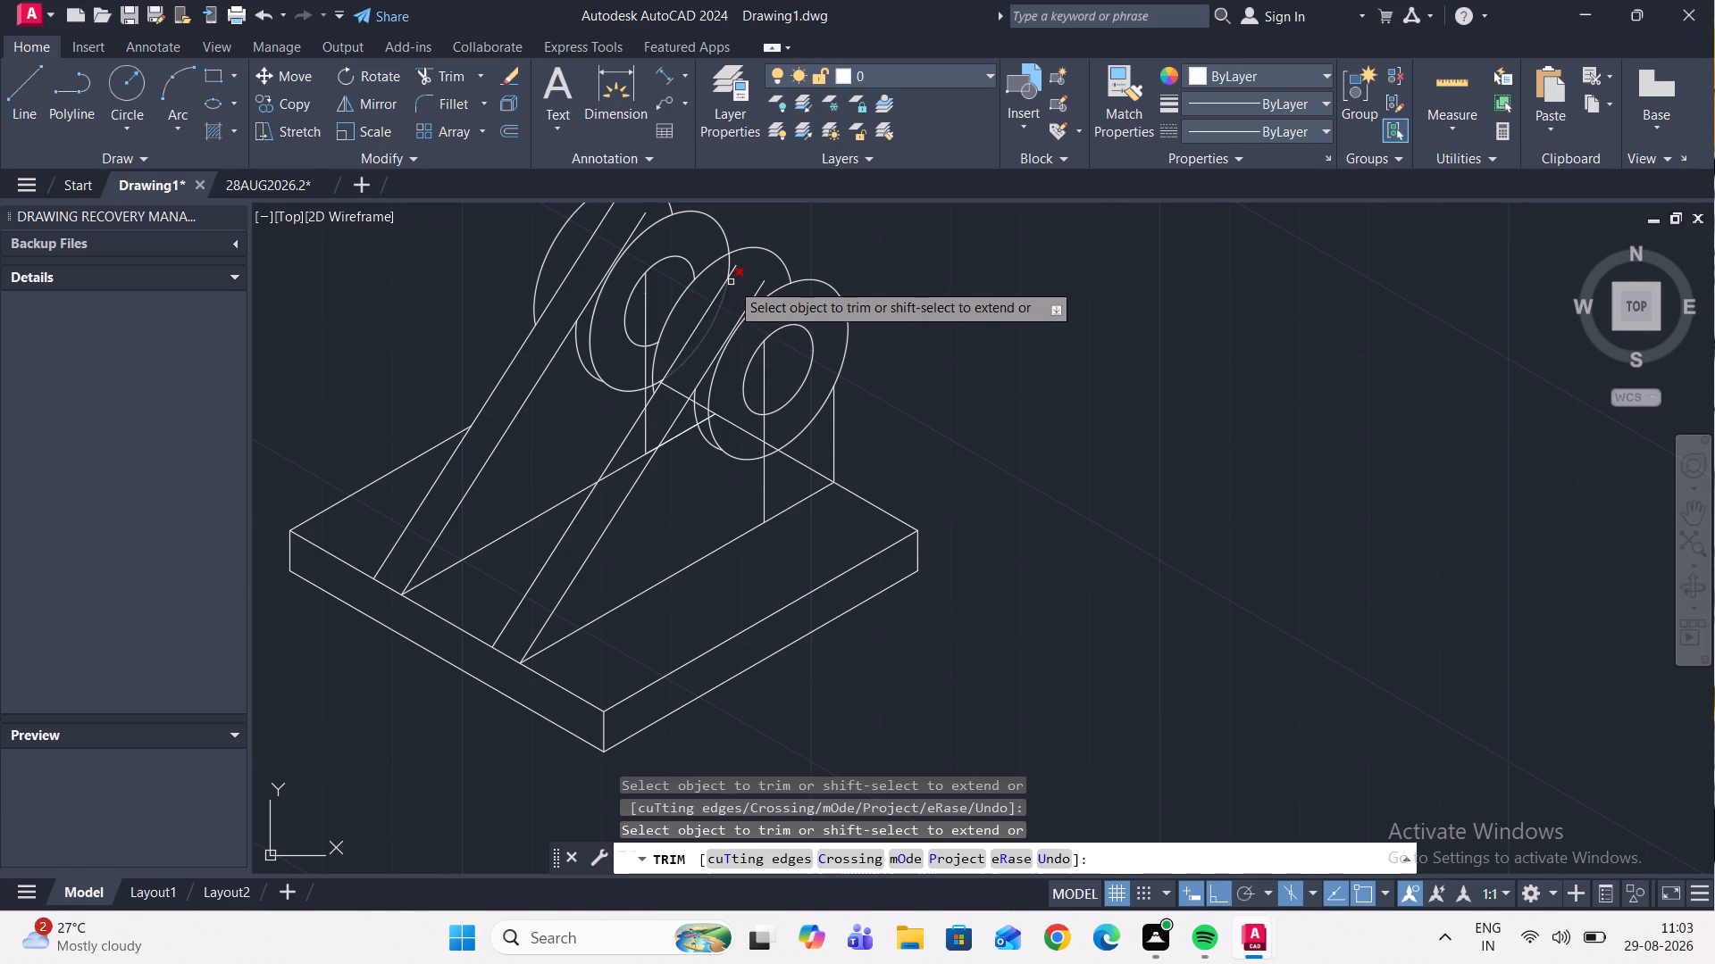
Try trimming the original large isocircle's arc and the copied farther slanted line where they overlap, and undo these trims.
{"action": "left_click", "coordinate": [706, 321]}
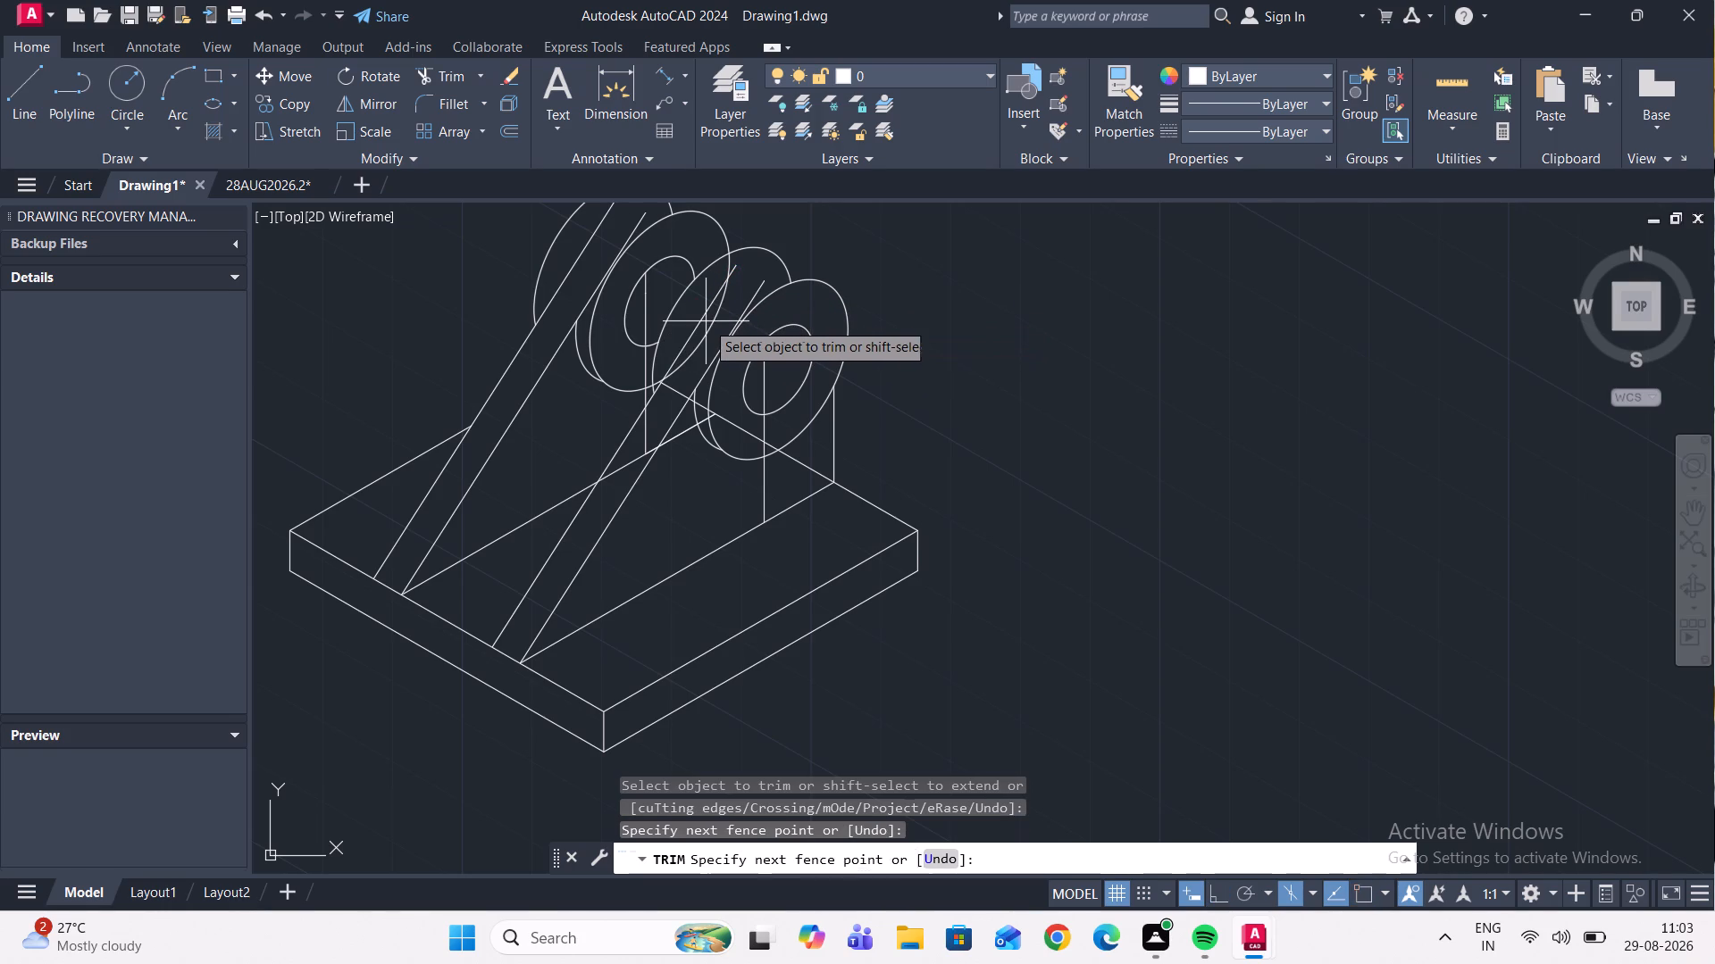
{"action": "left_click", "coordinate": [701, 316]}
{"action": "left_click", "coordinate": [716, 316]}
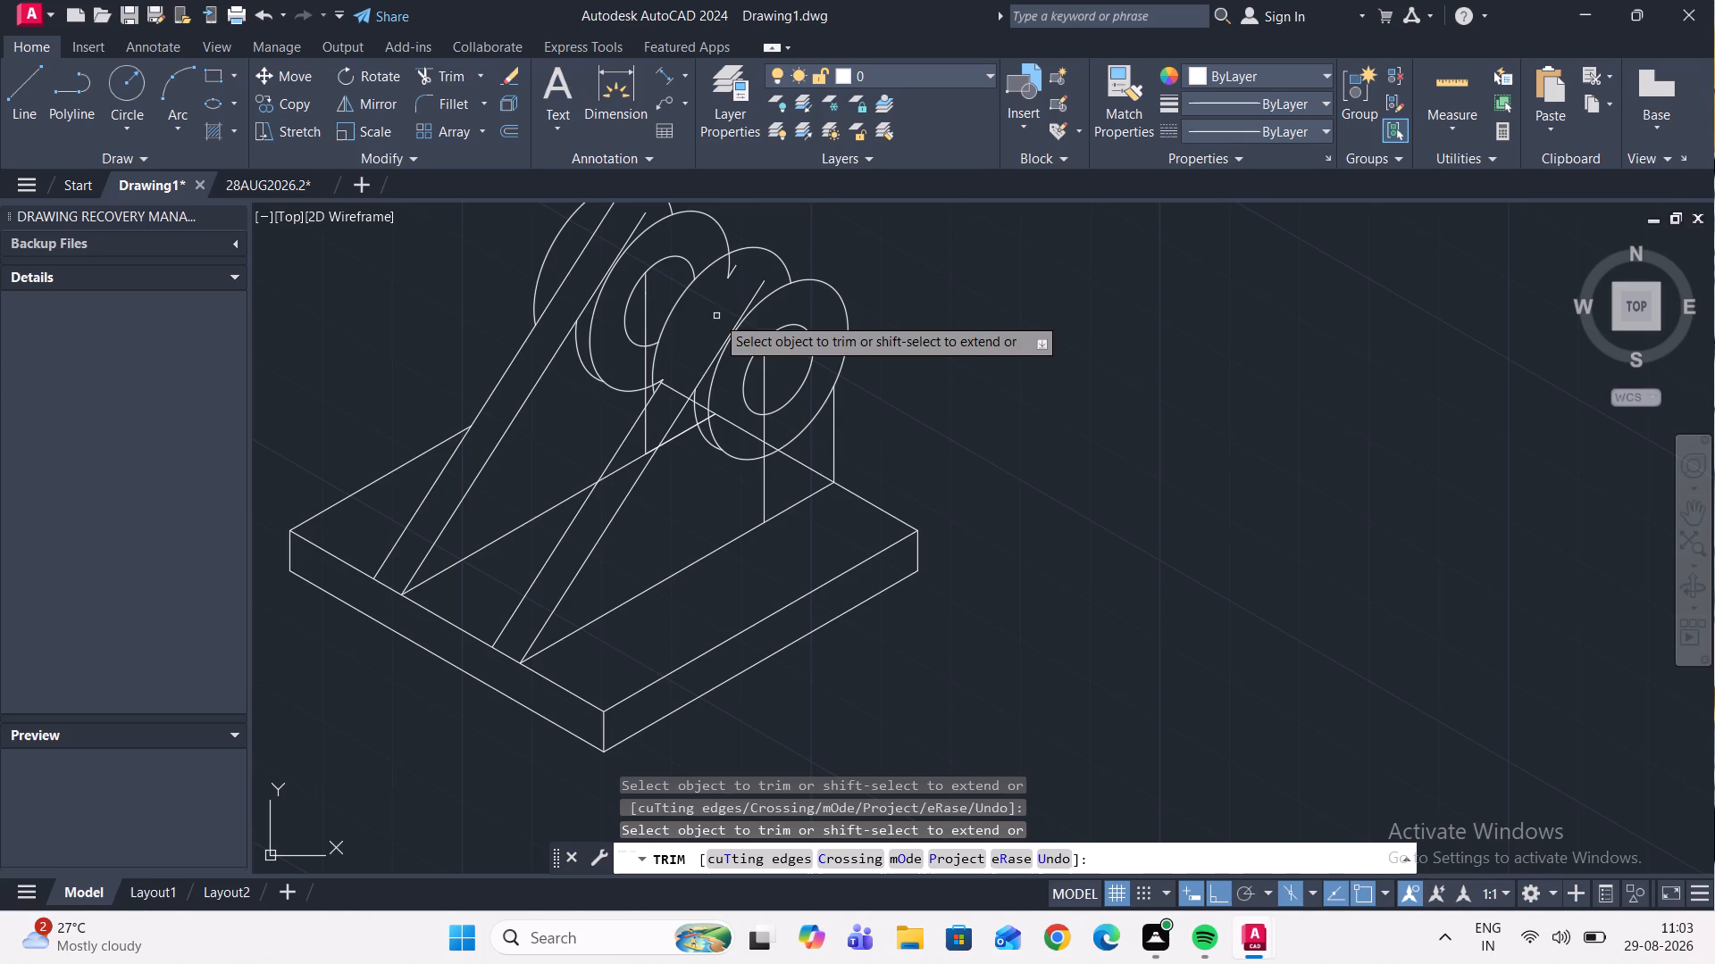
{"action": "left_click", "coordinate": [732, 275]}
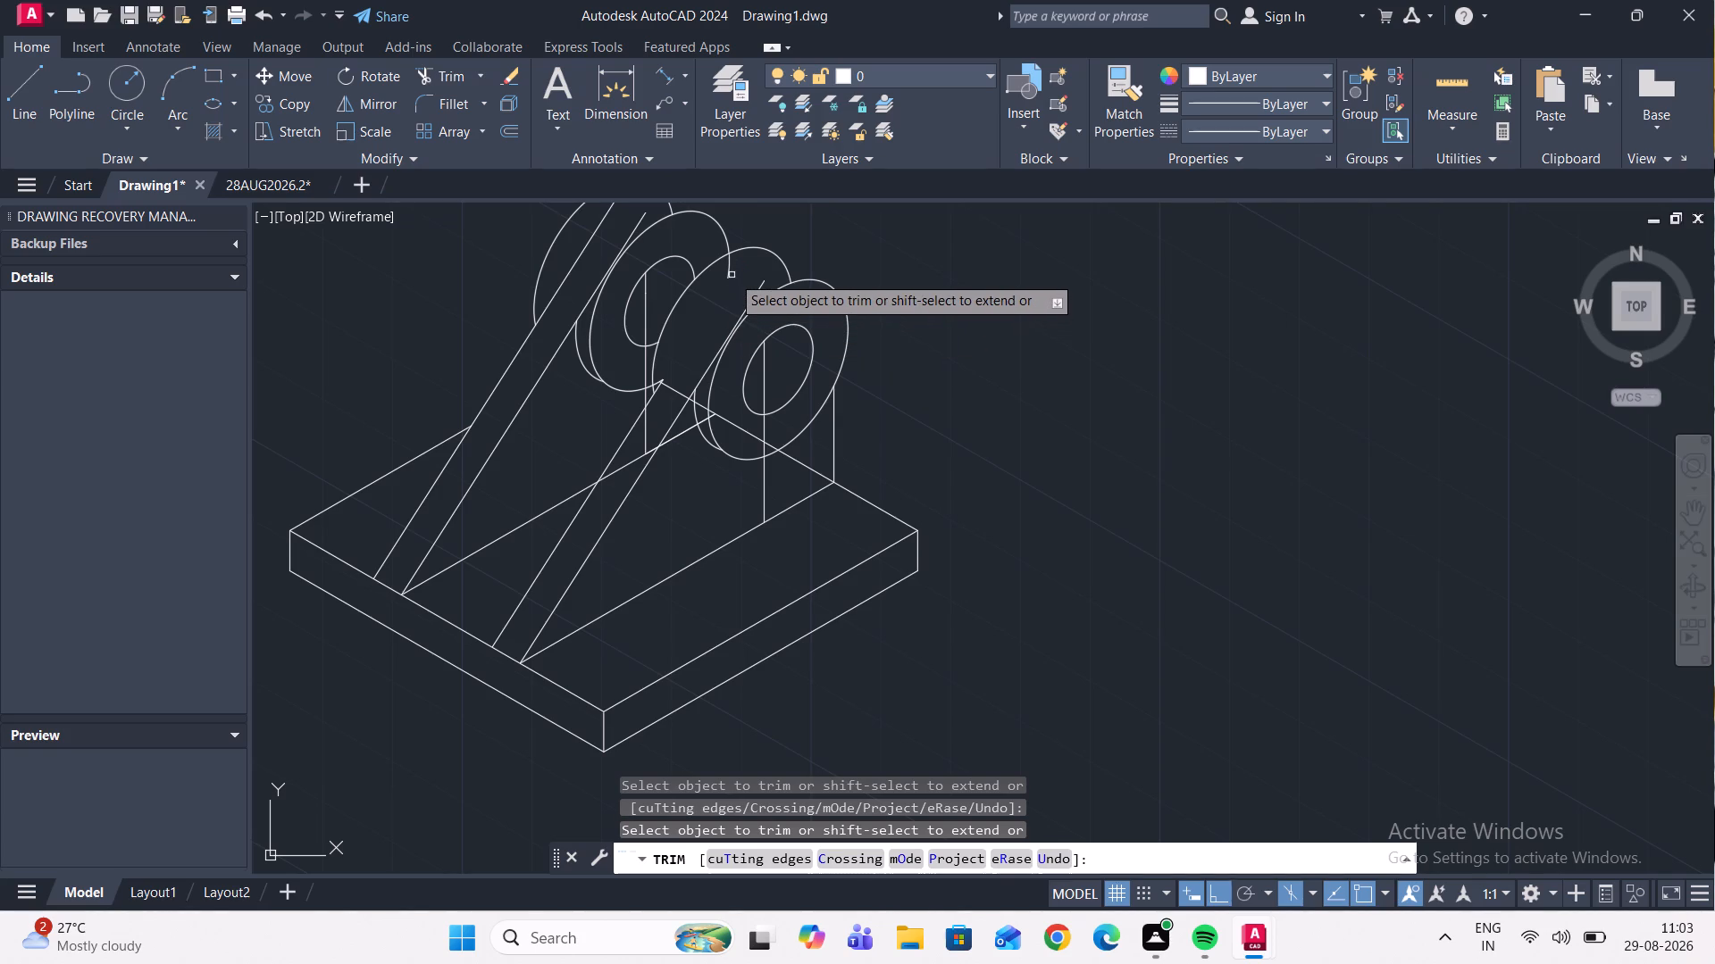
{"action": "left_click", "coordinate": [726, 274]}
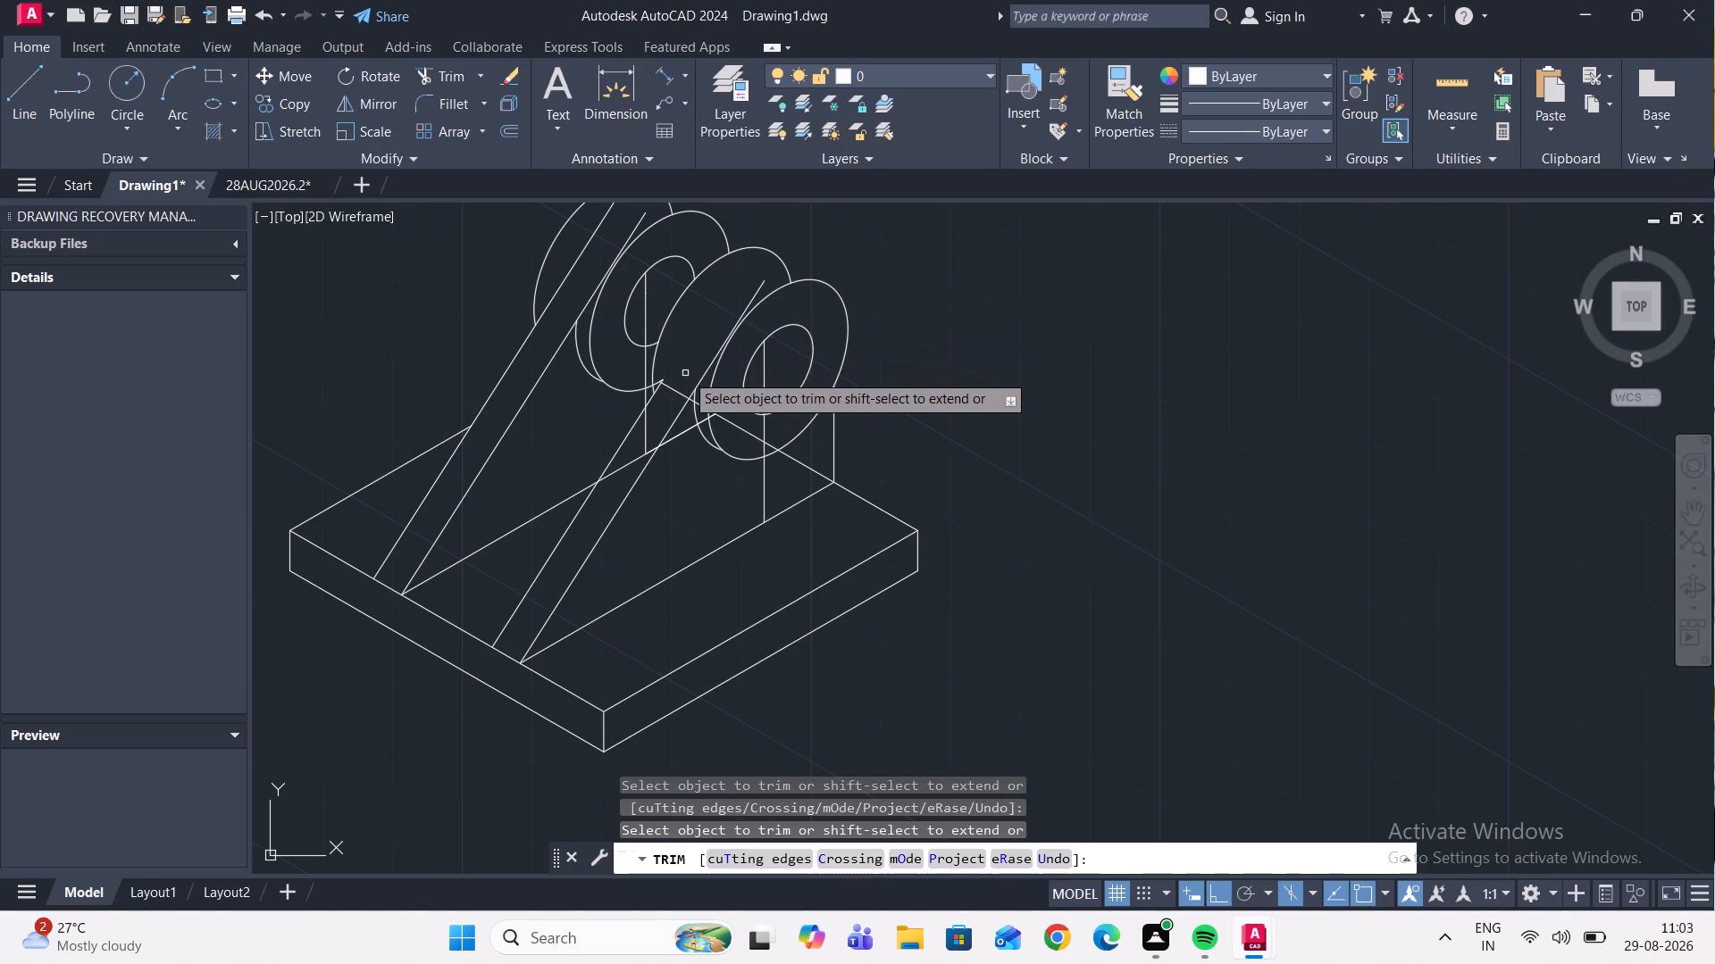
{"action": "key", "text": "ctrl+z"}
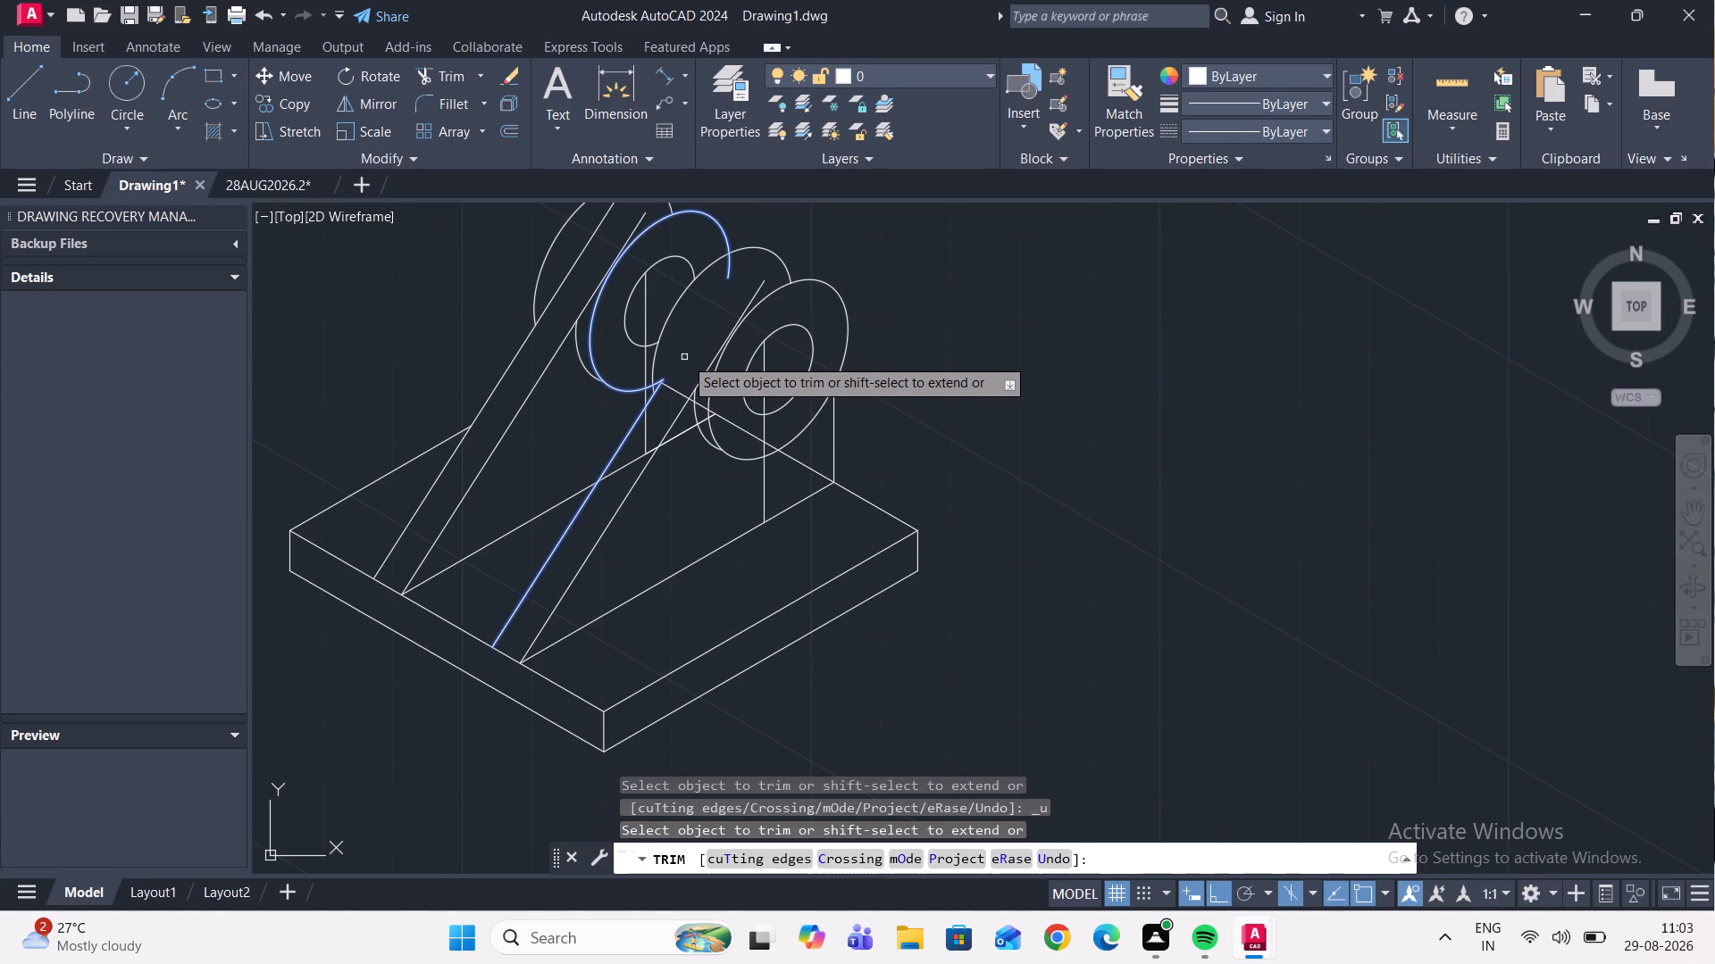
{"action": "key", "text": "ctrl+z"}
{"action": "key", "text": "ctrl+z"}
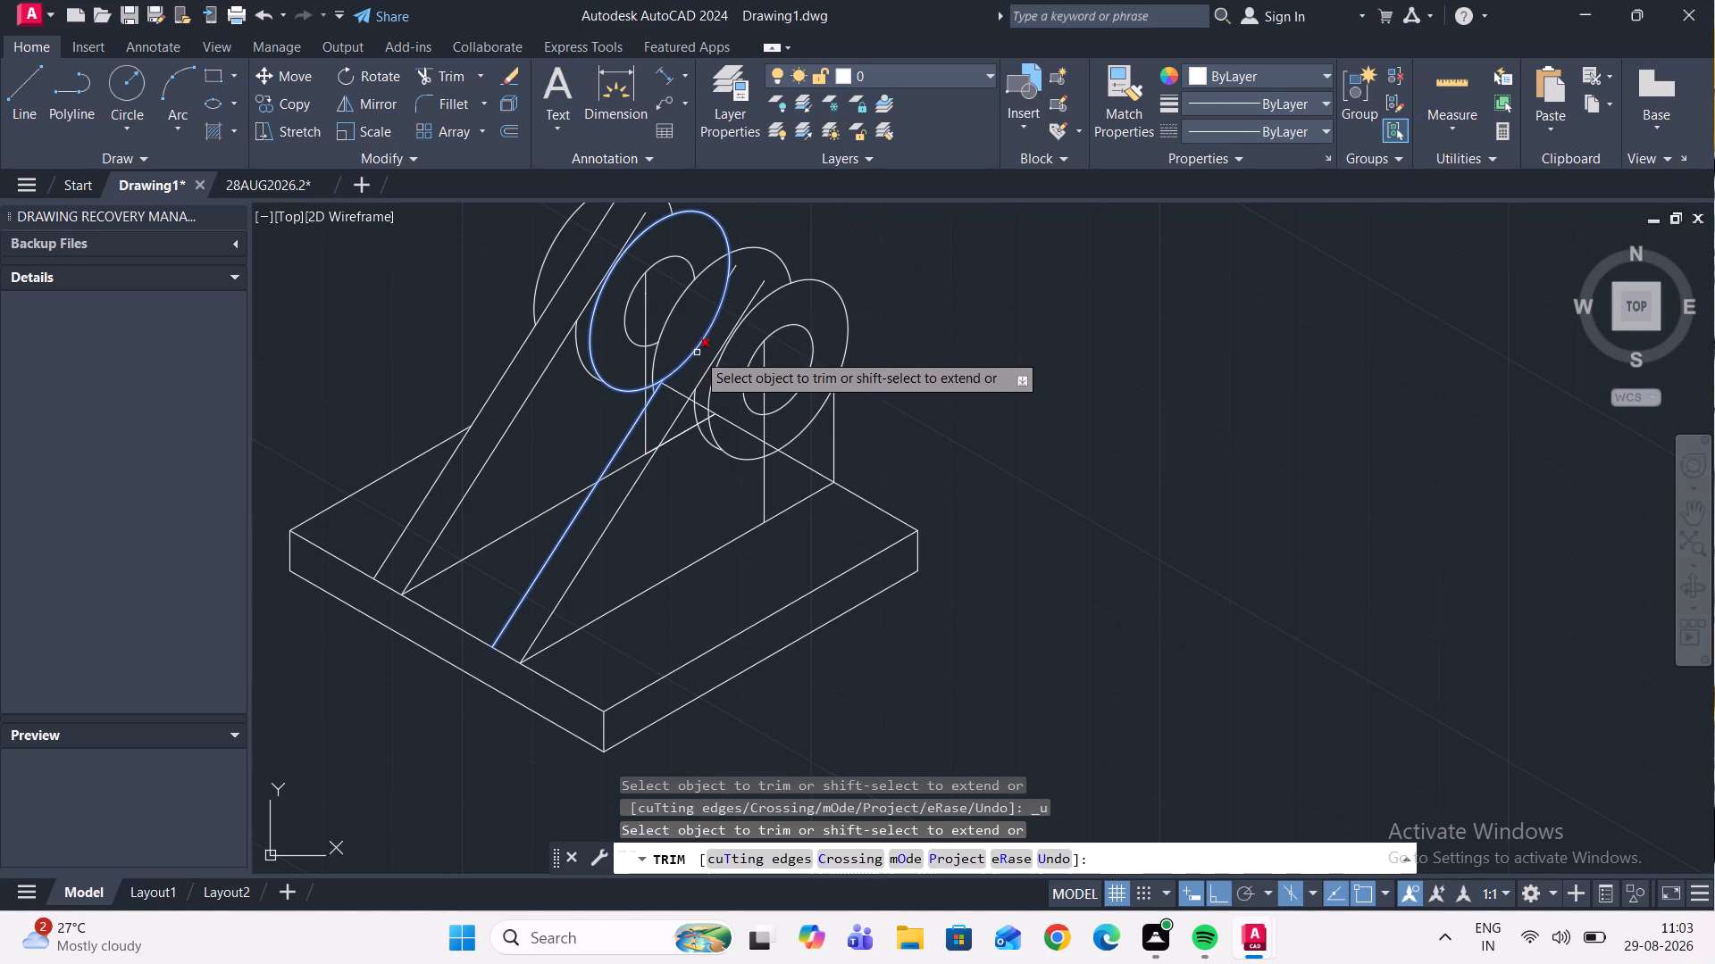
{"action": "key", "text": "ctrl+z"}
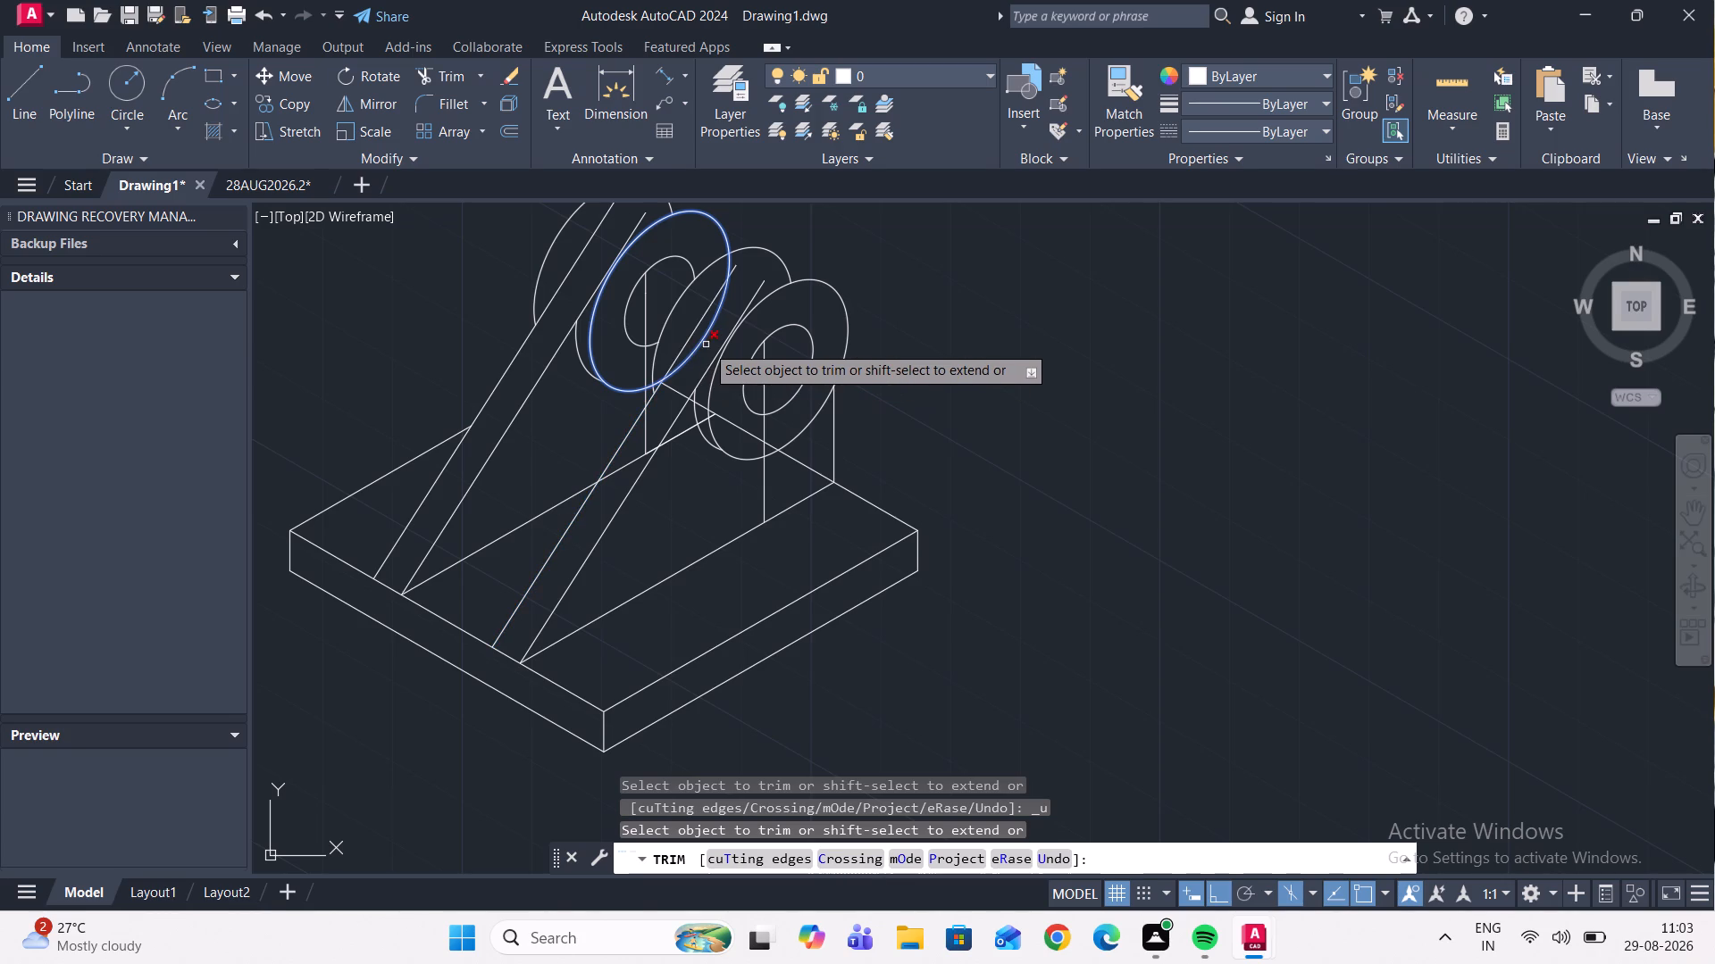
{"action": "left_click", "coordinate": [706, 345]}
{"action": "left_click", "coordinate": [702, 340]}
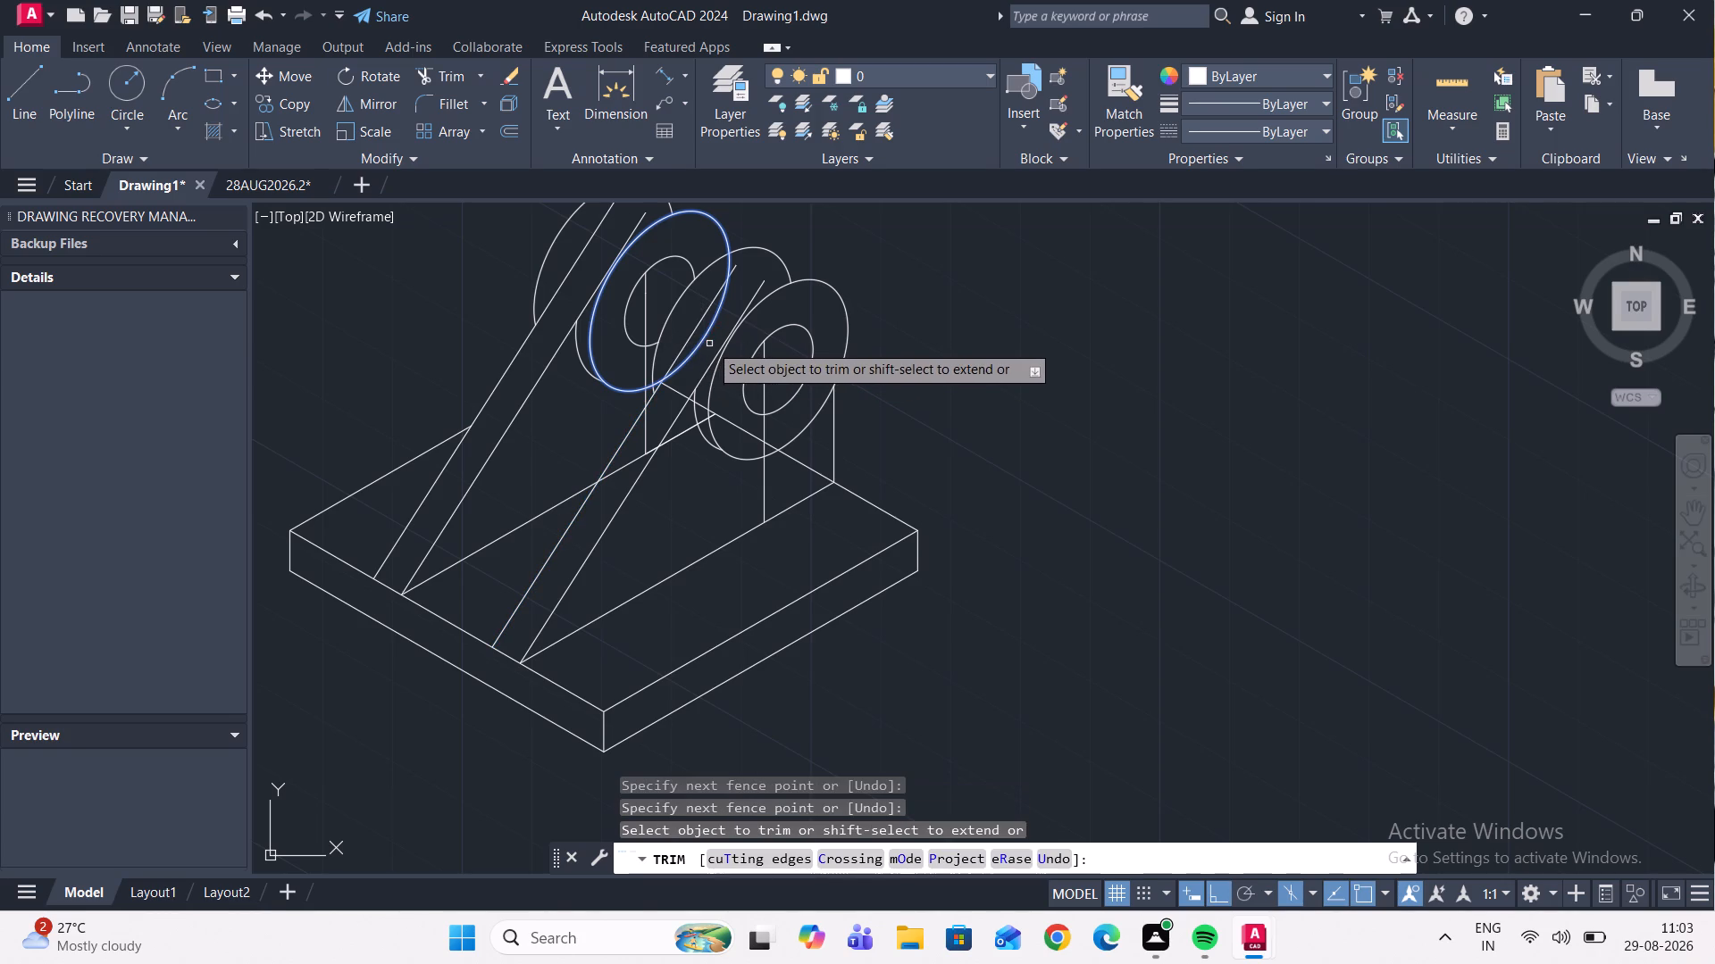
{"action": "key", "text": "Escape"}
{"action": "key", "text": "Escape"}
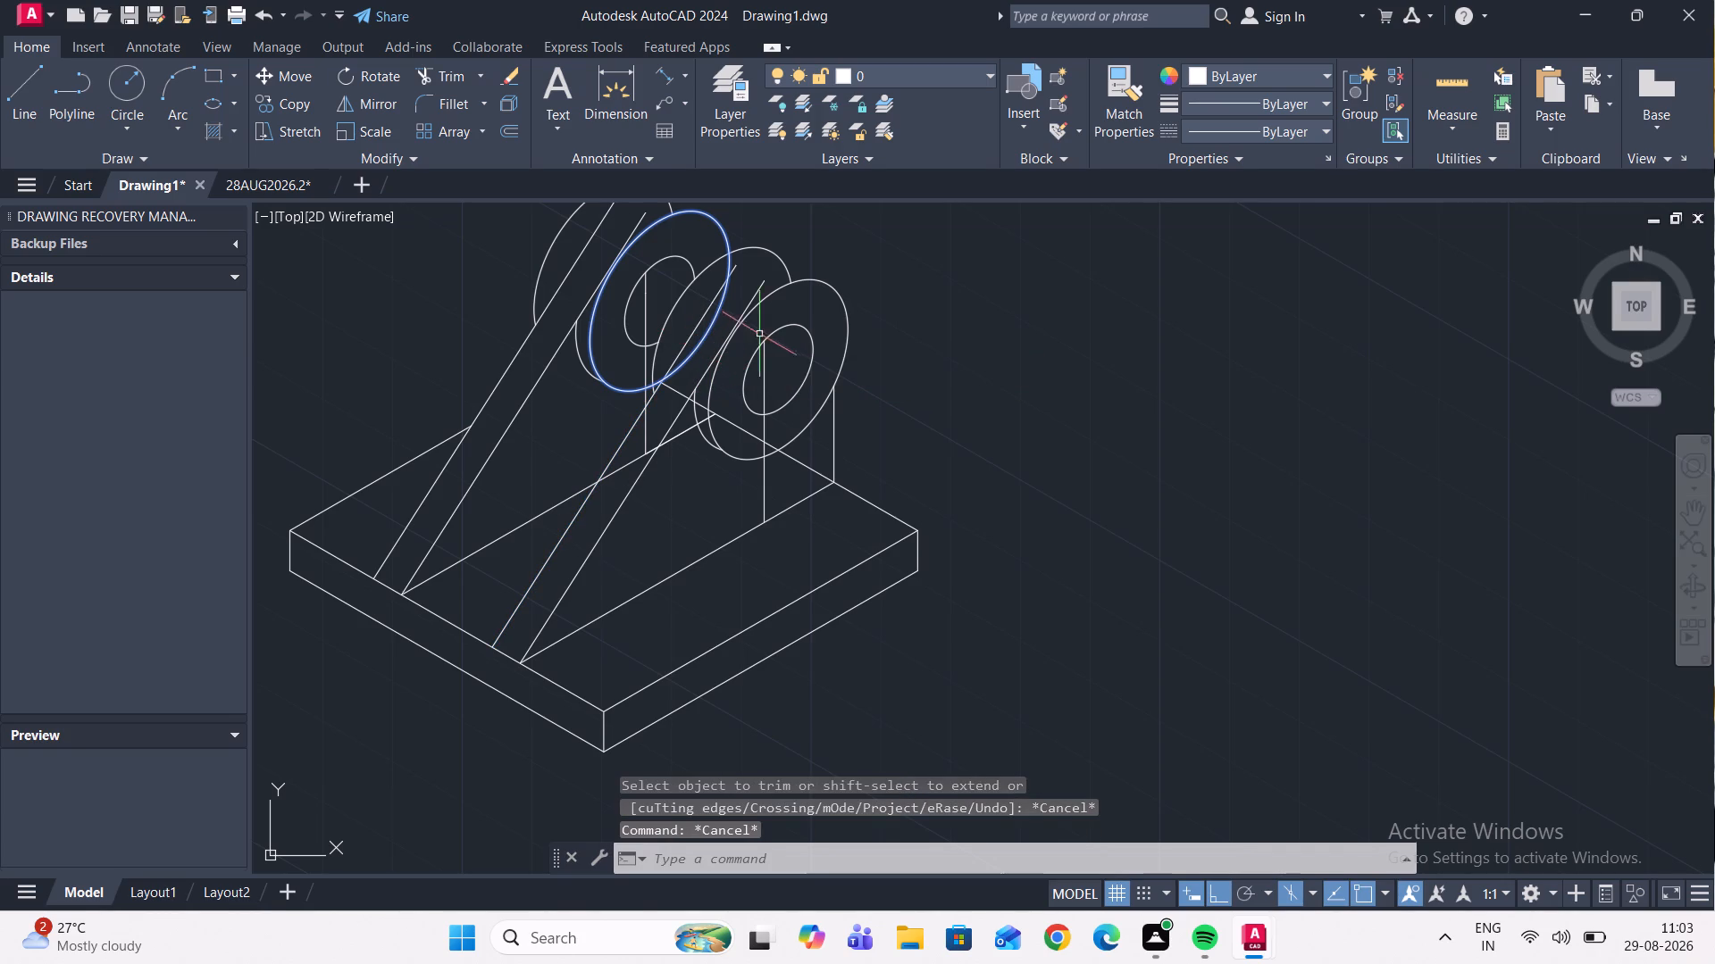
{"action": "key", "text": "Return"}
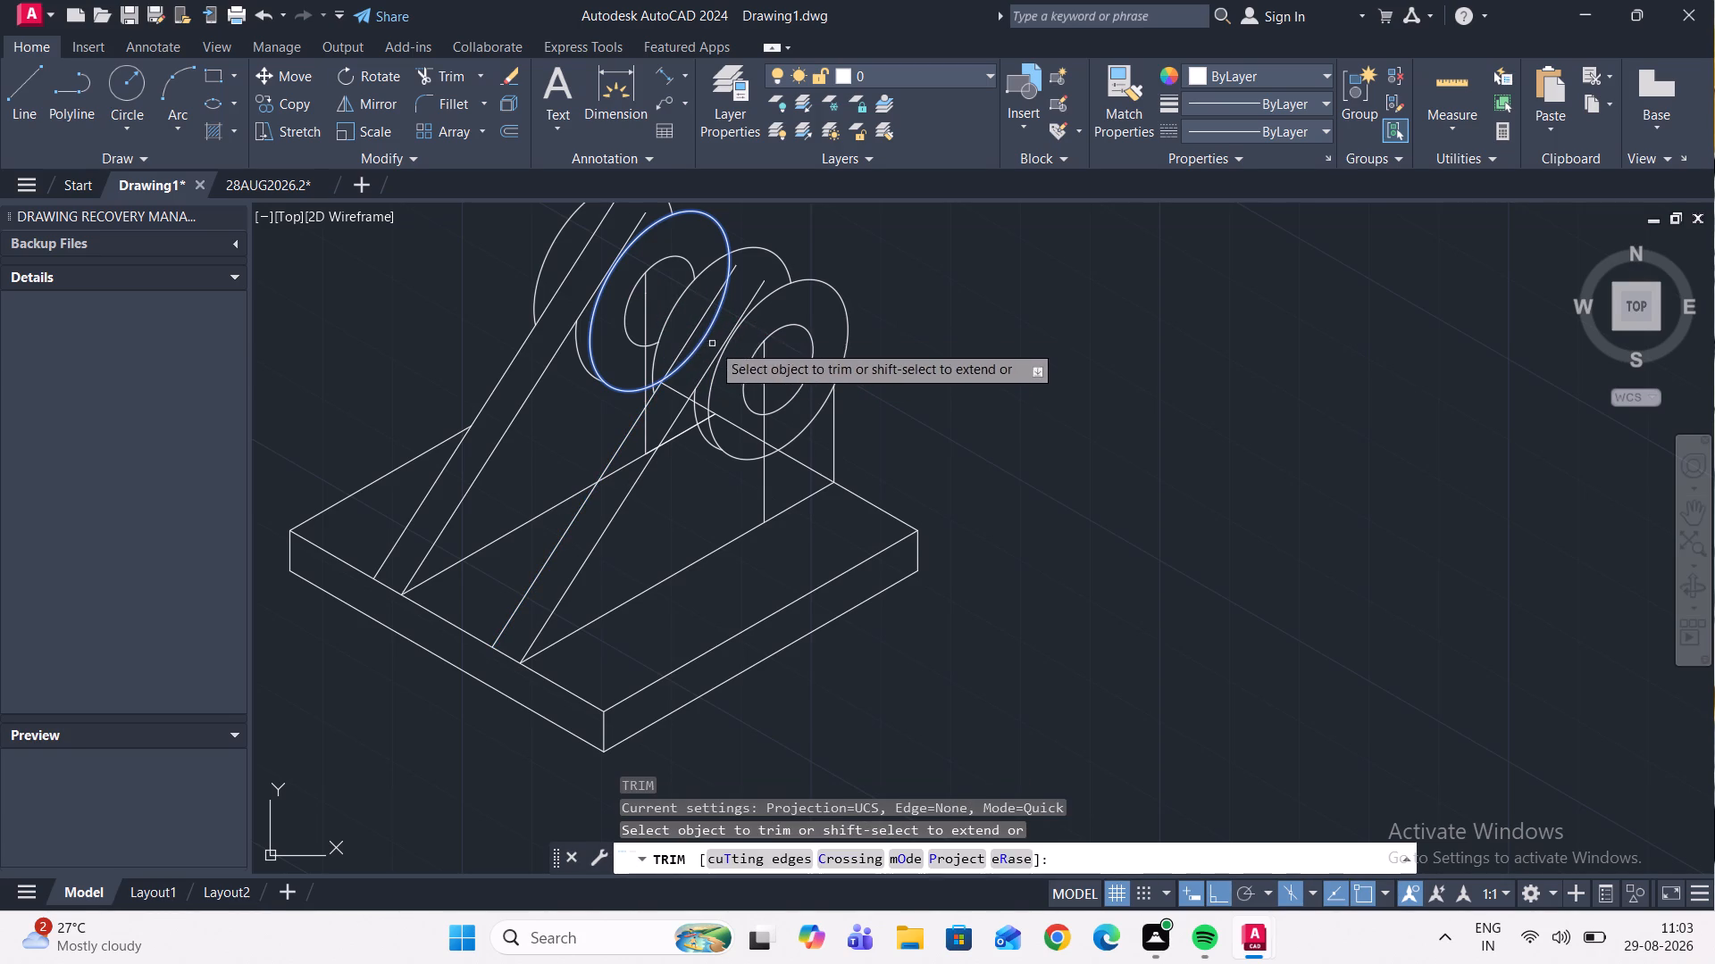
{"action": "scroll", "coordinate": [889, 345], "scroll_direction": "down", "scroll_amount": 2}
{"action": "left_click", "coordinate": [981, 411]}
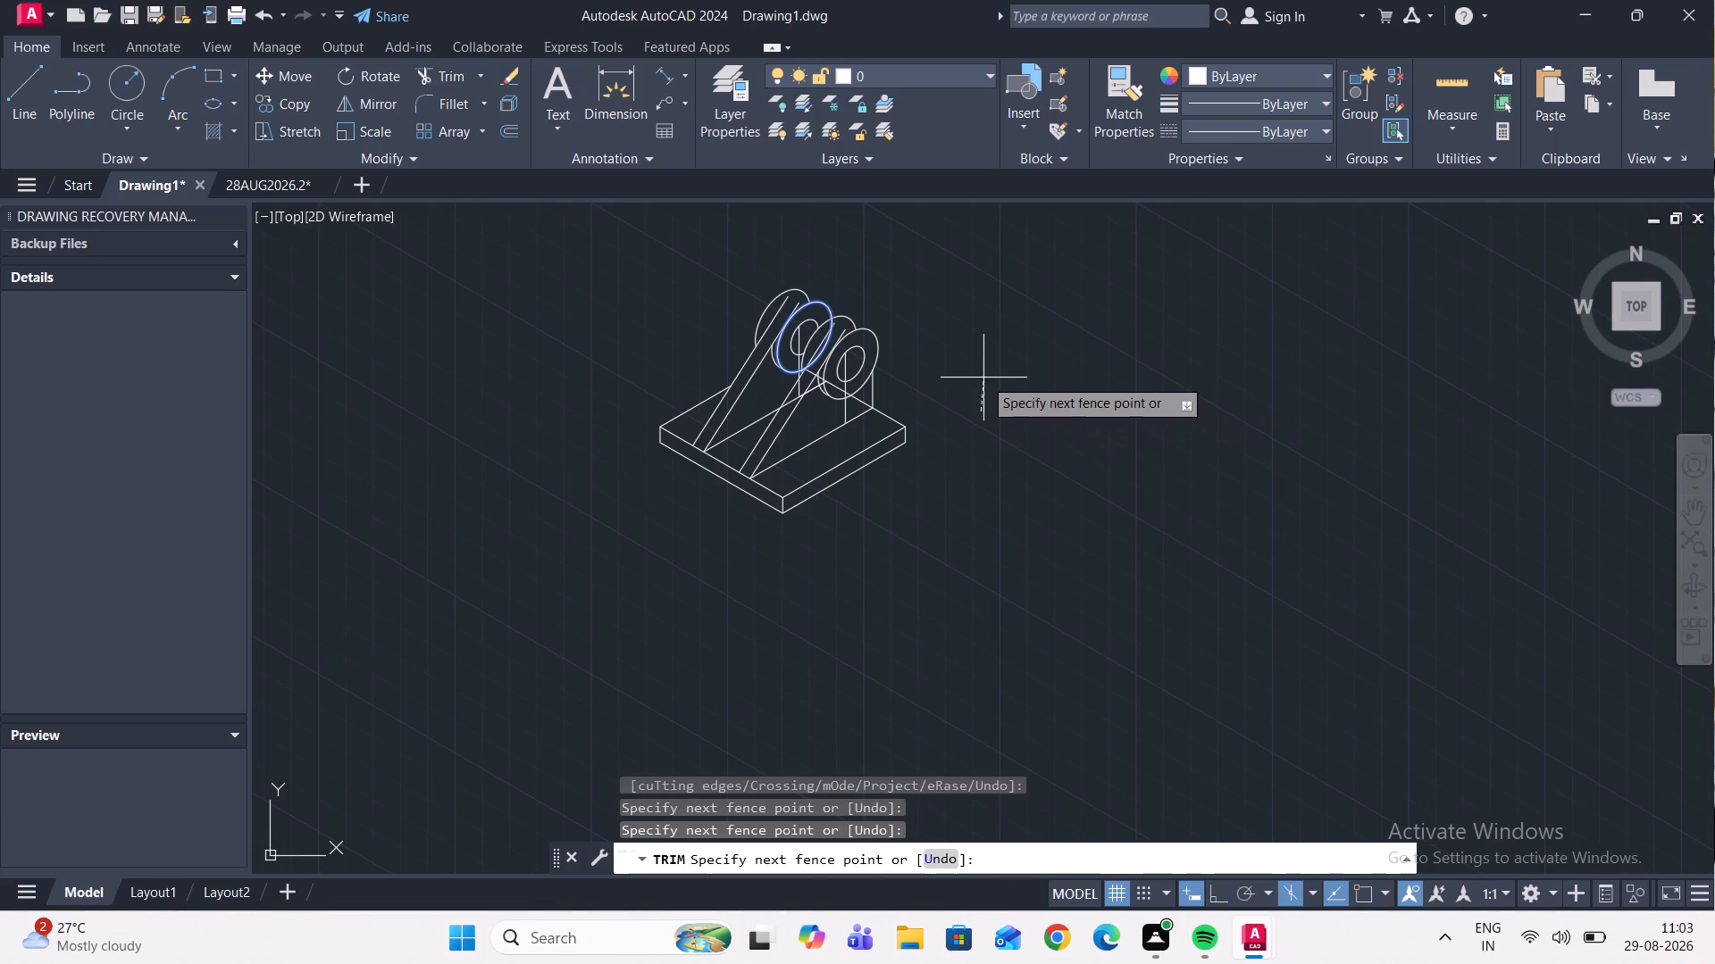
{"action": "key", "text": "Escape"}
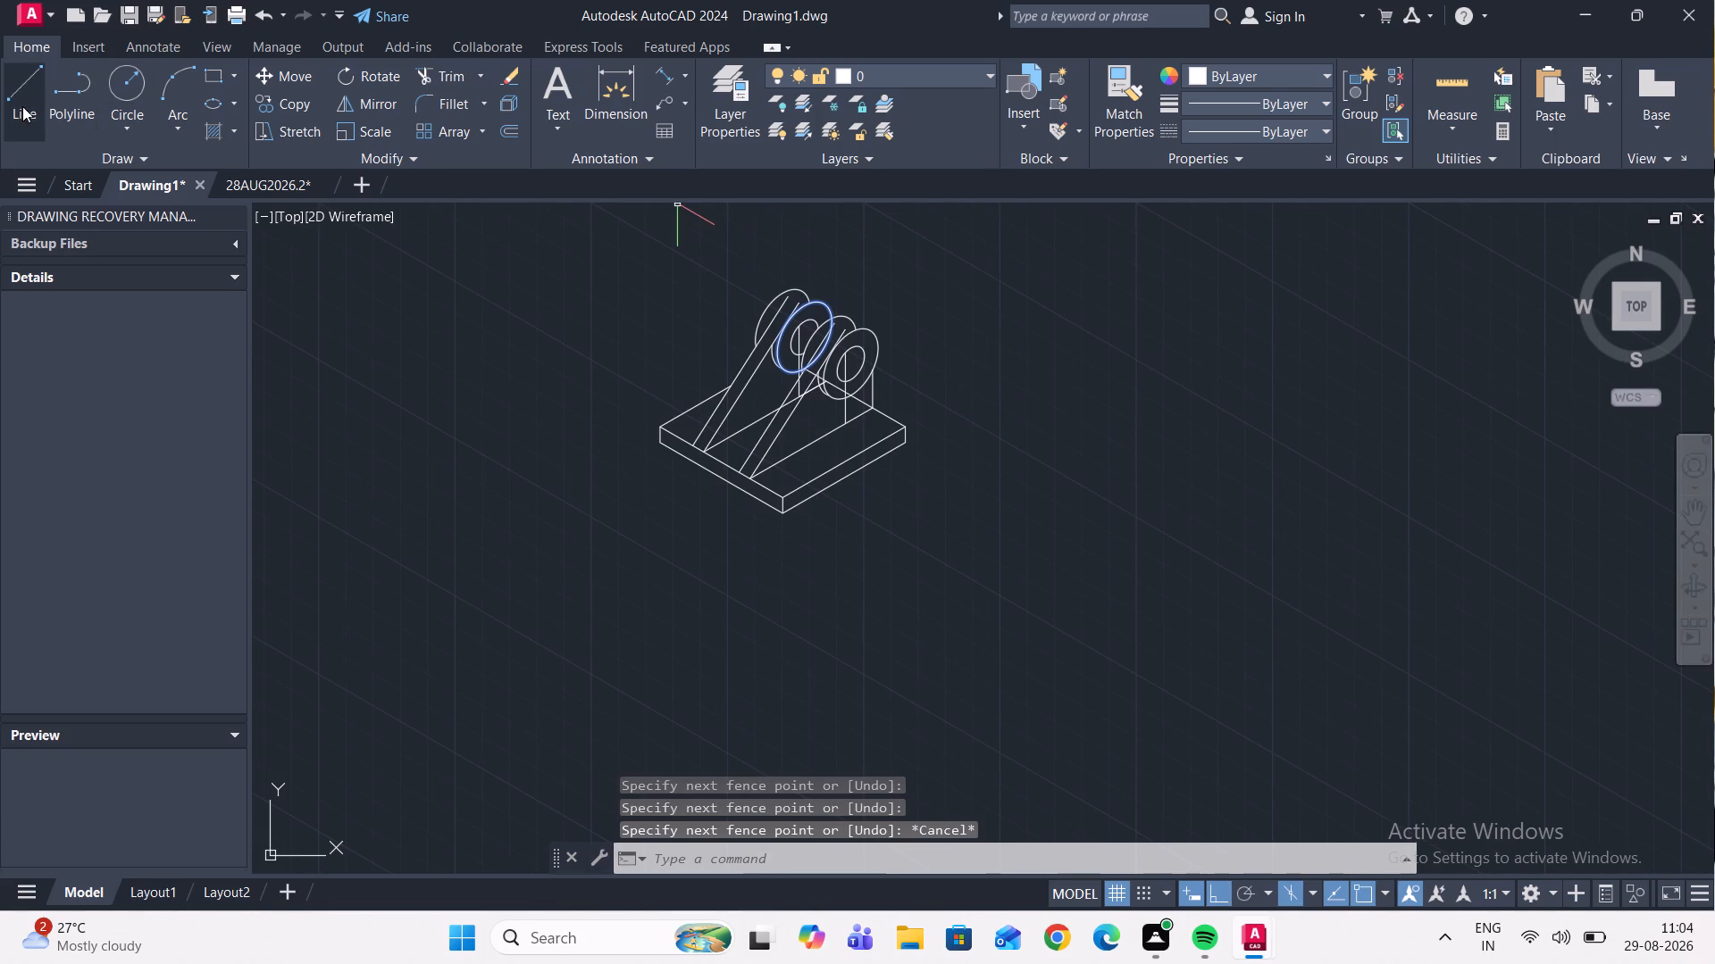
Draw a single isometric line in the empty space to the left of the part.
{"action": "left_click", "coordinate": [21, 99]}
{"action": "left_click", "coordinate": [578, 413]}
{"action": "left_click", "coordinate": [456, 440]}
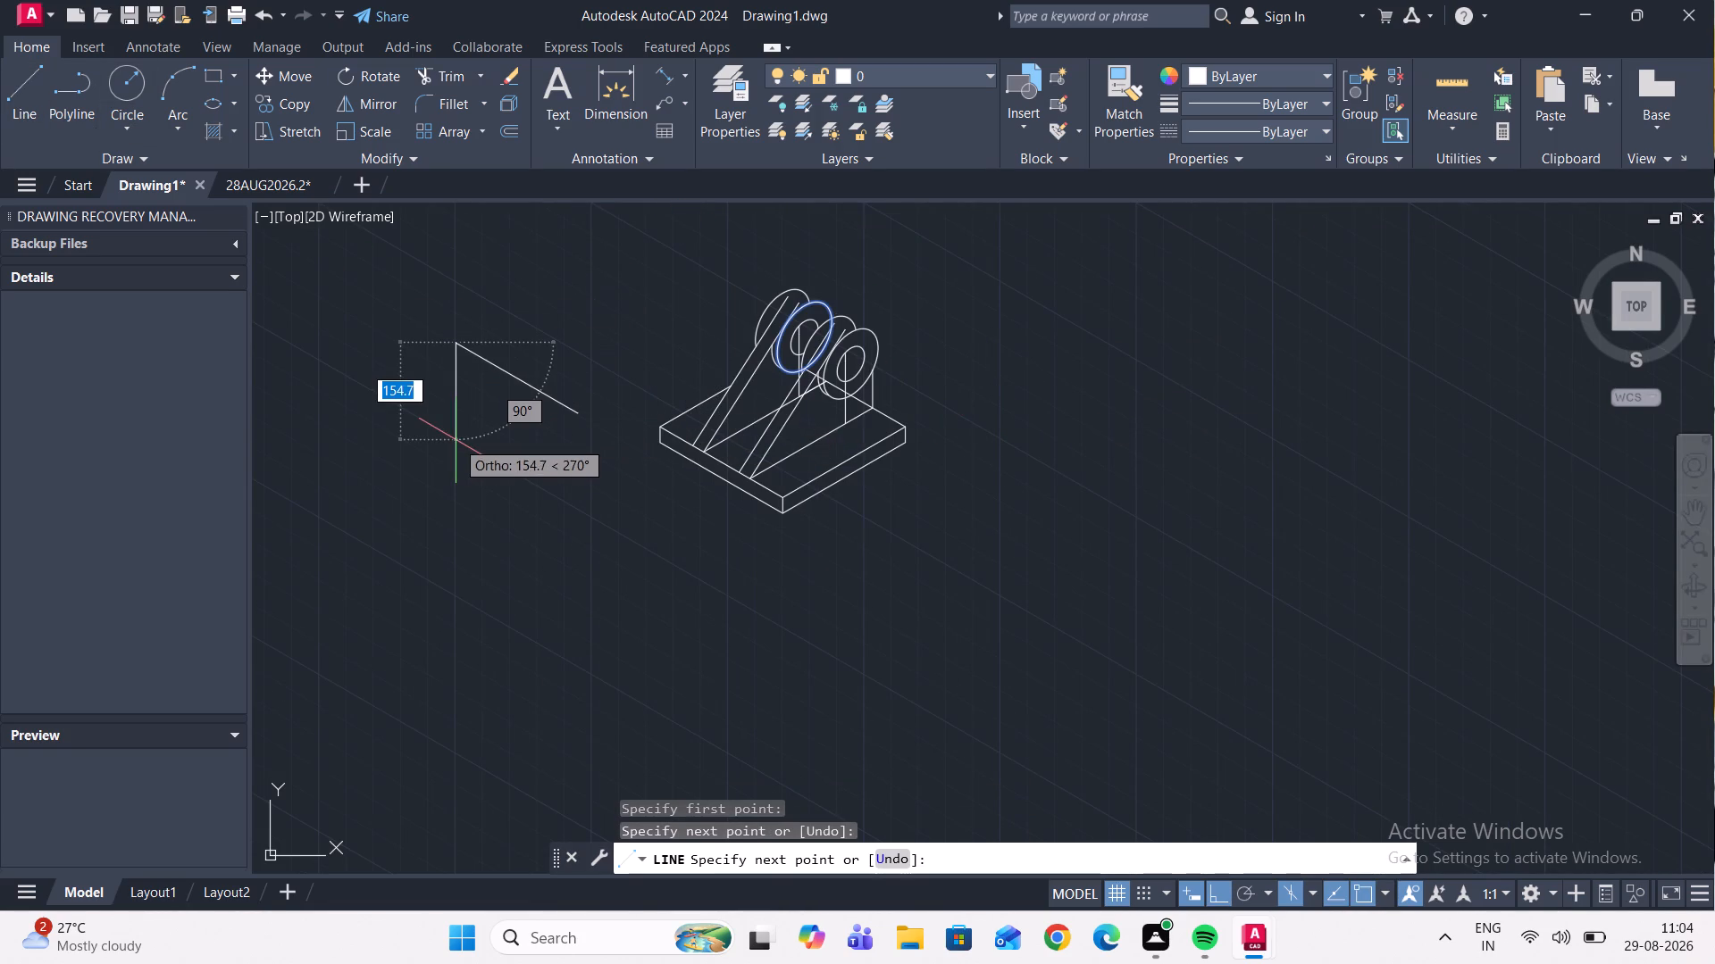
{"action": "key", "text": "Return"}
{"action": "key", "text": "Escape"}
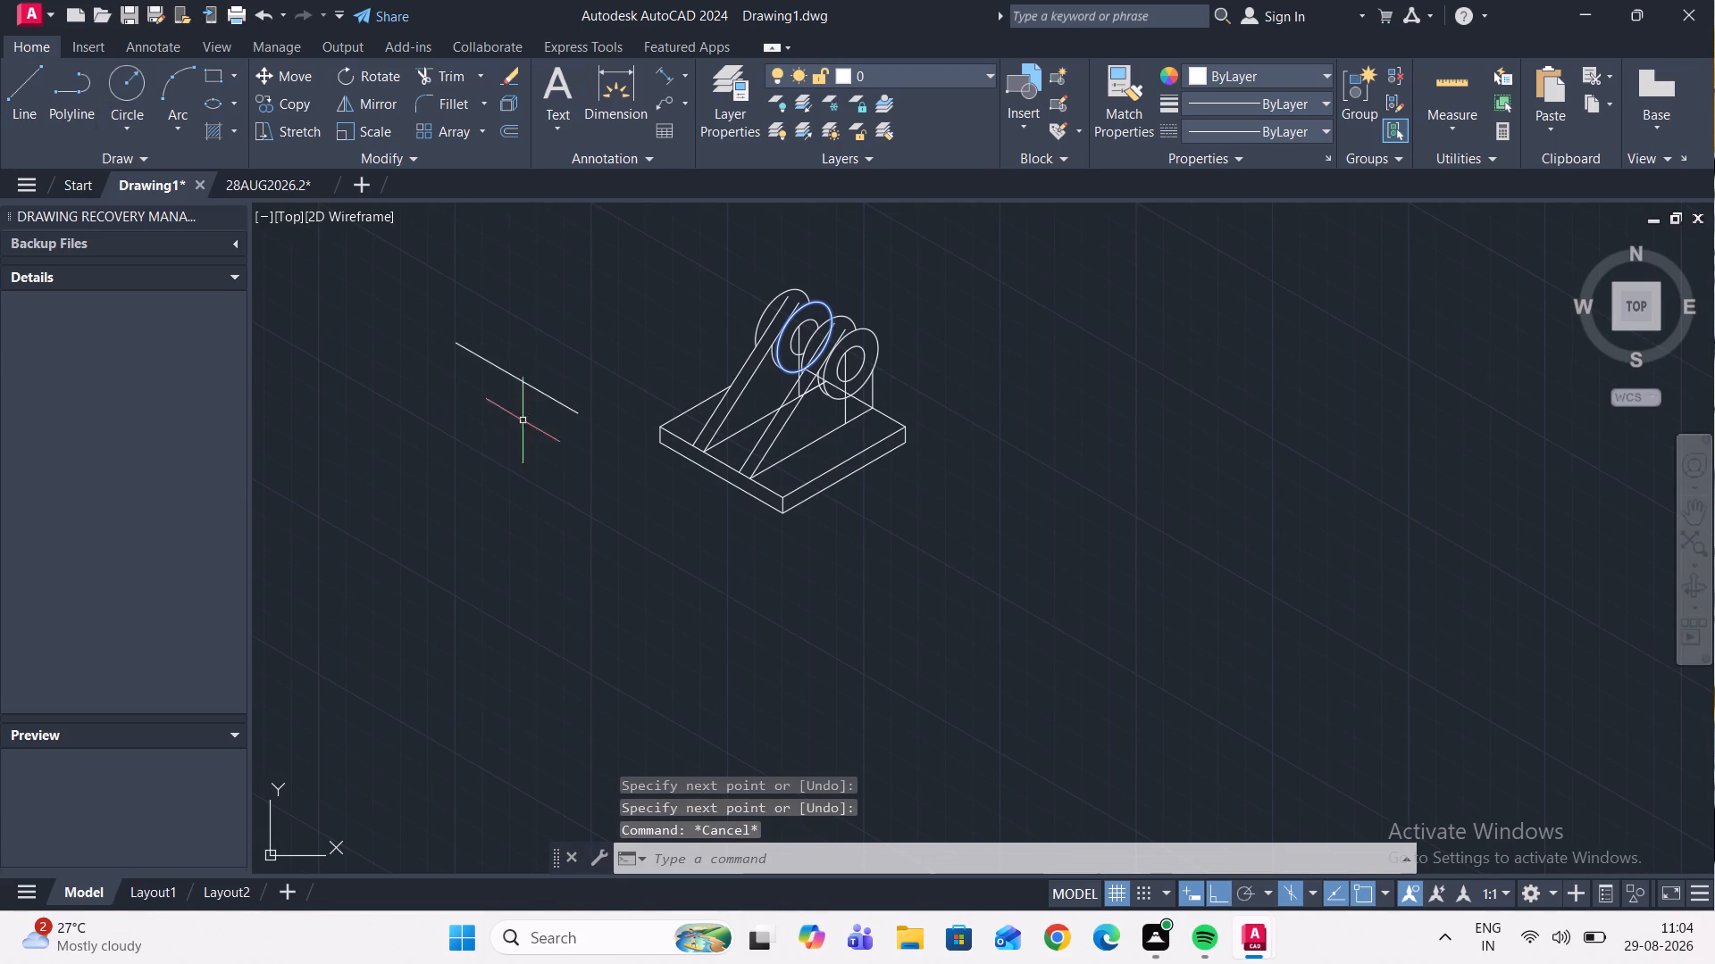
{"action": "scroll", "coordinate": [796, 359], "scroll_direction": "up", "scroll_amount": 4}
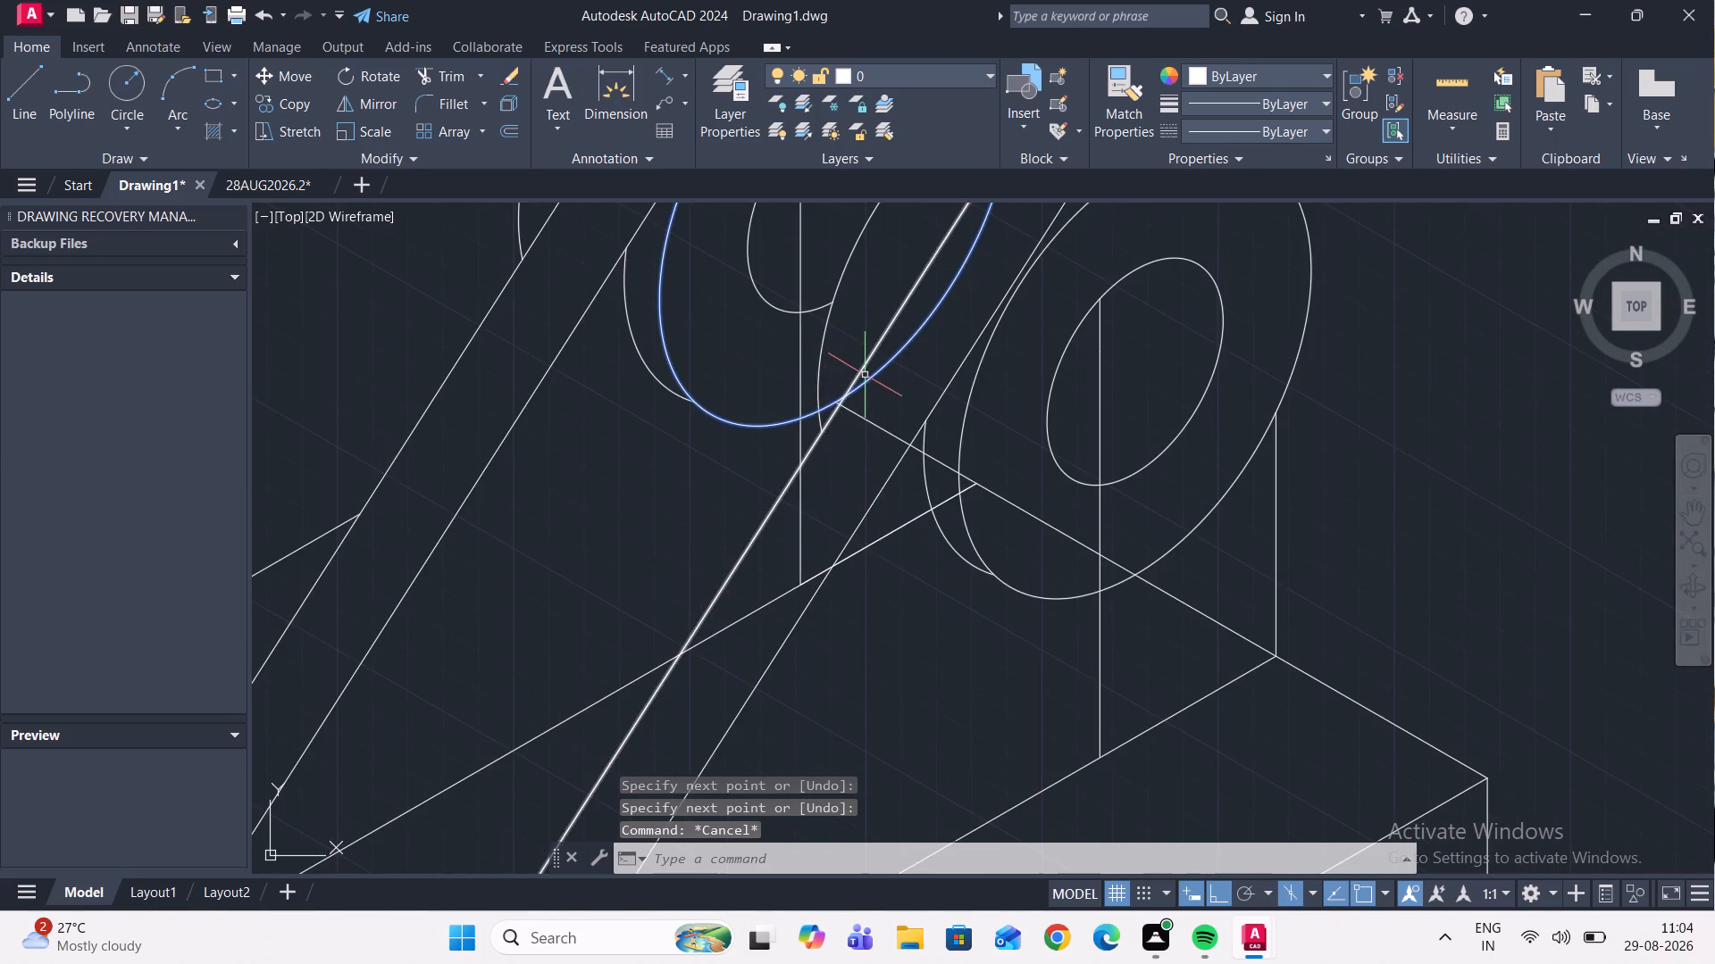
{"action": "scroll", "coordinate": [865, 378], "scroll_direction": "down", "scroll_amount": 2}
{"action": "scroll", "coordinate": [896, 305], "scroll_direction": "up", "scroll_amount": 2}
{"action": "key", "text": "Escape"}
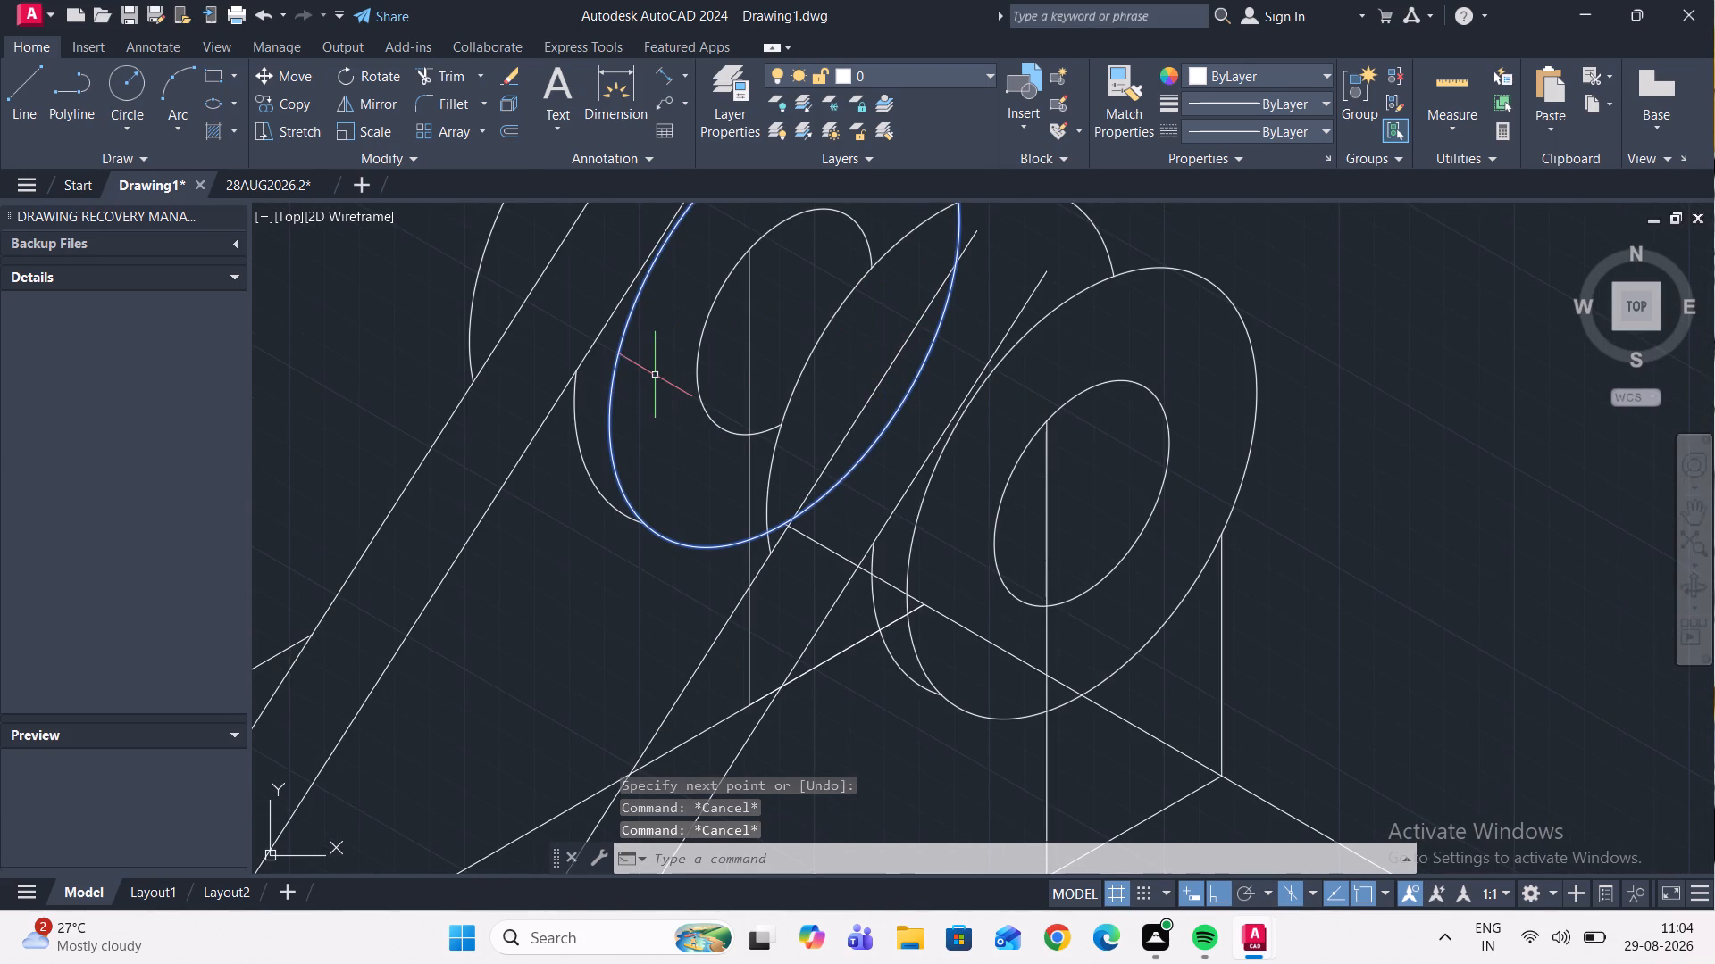
Erase the stray isometric line drawn in the empty space beside the part.
{"action": "scroll", "coordinate": [655, 375], "scroll_direction": "down", "scroll_amount": 4}
{"action": "left_click_drag", "start_coordinate": [429, 511], "coordinate": [435, 461]}
{"action": "left_click", "coordinate": [438, 386]}
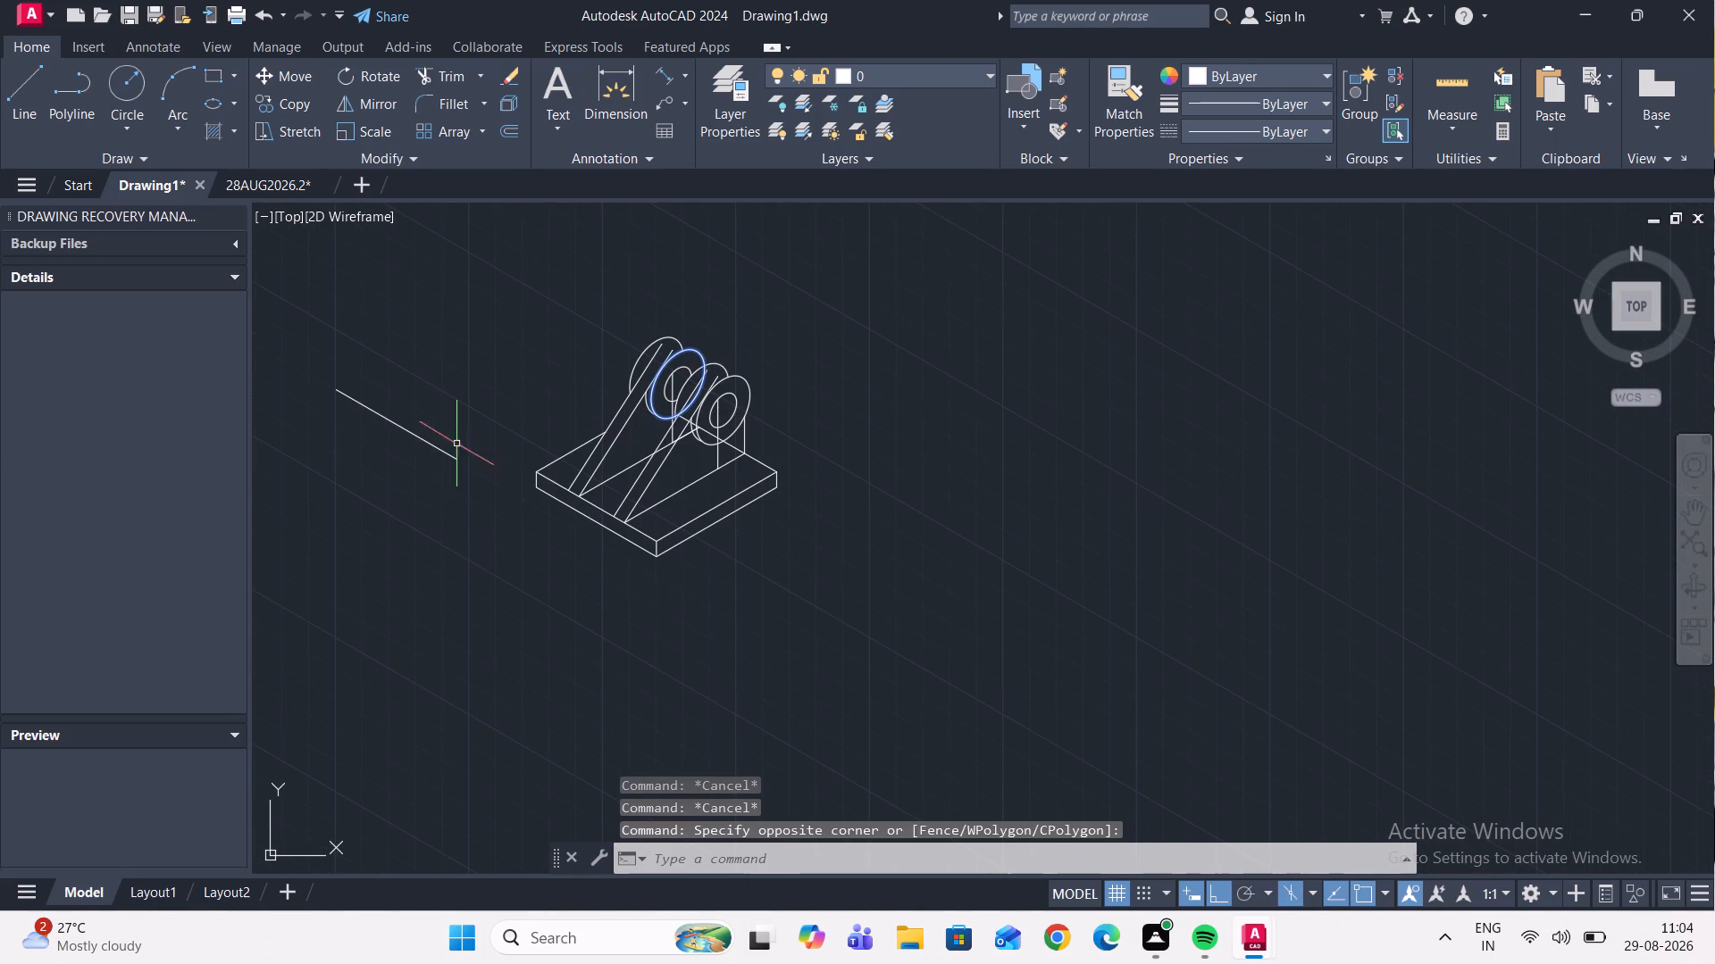
{"action": "left_click", "coordinate": [456, 444]}
{"action": "left_click", "coordinate": [388, 412]}
{"action": "key", "text": "Delete"}
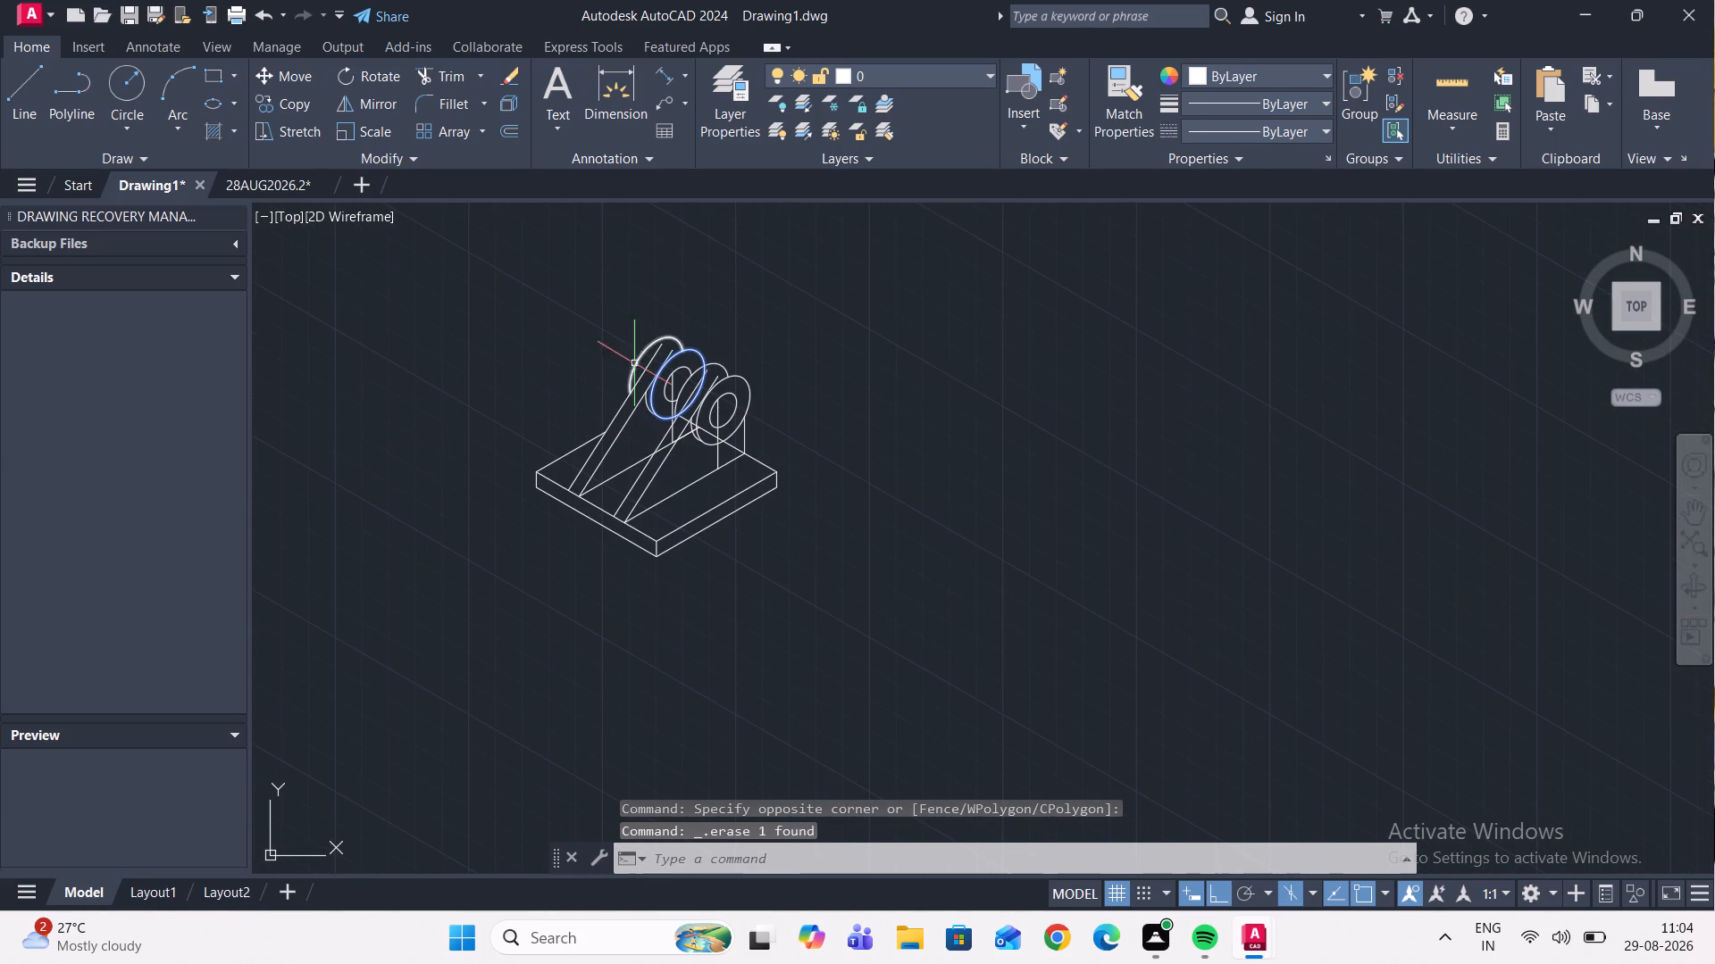
Trim the base's back edge where it runs behind the copied upright's slanted lines and large isocircles.
{"action": "scroll", "coordinate": [663, 380], "scroll_direction": "up", "scroll_amount": 3}
{"action": "scroll", "coordinate": [735, 403], "scroll_direction": "up", "scroll_amount": 1}
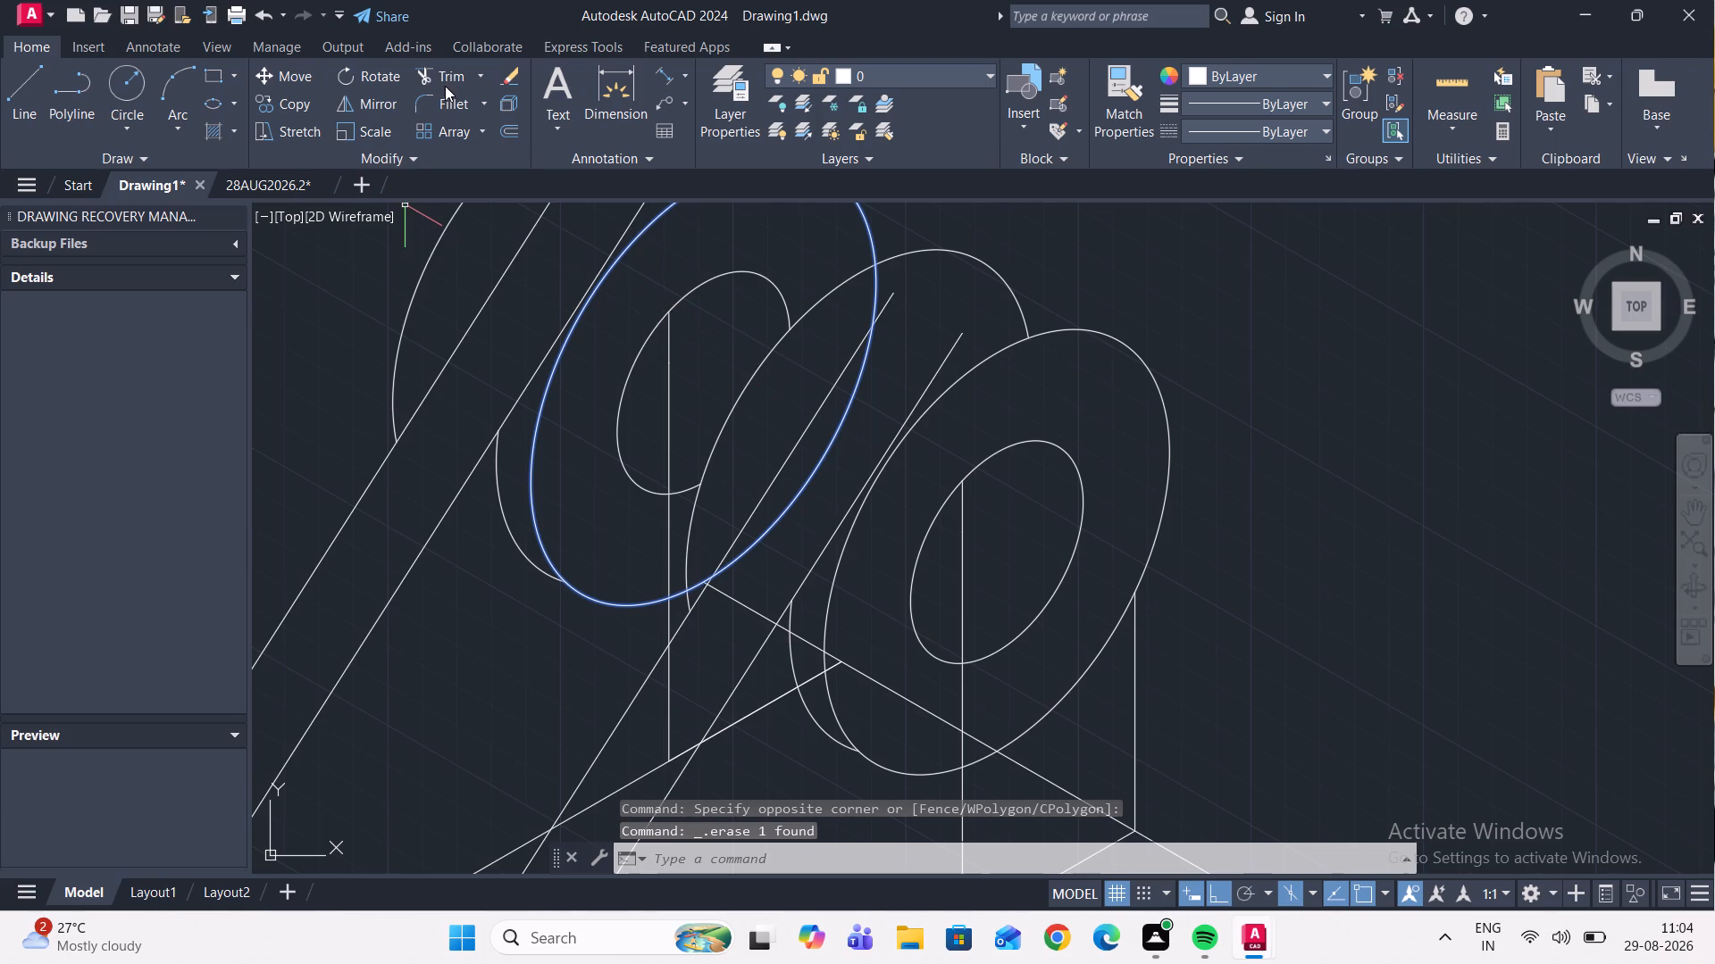
{"action": "left_click", "coordinate": [446, 79]}
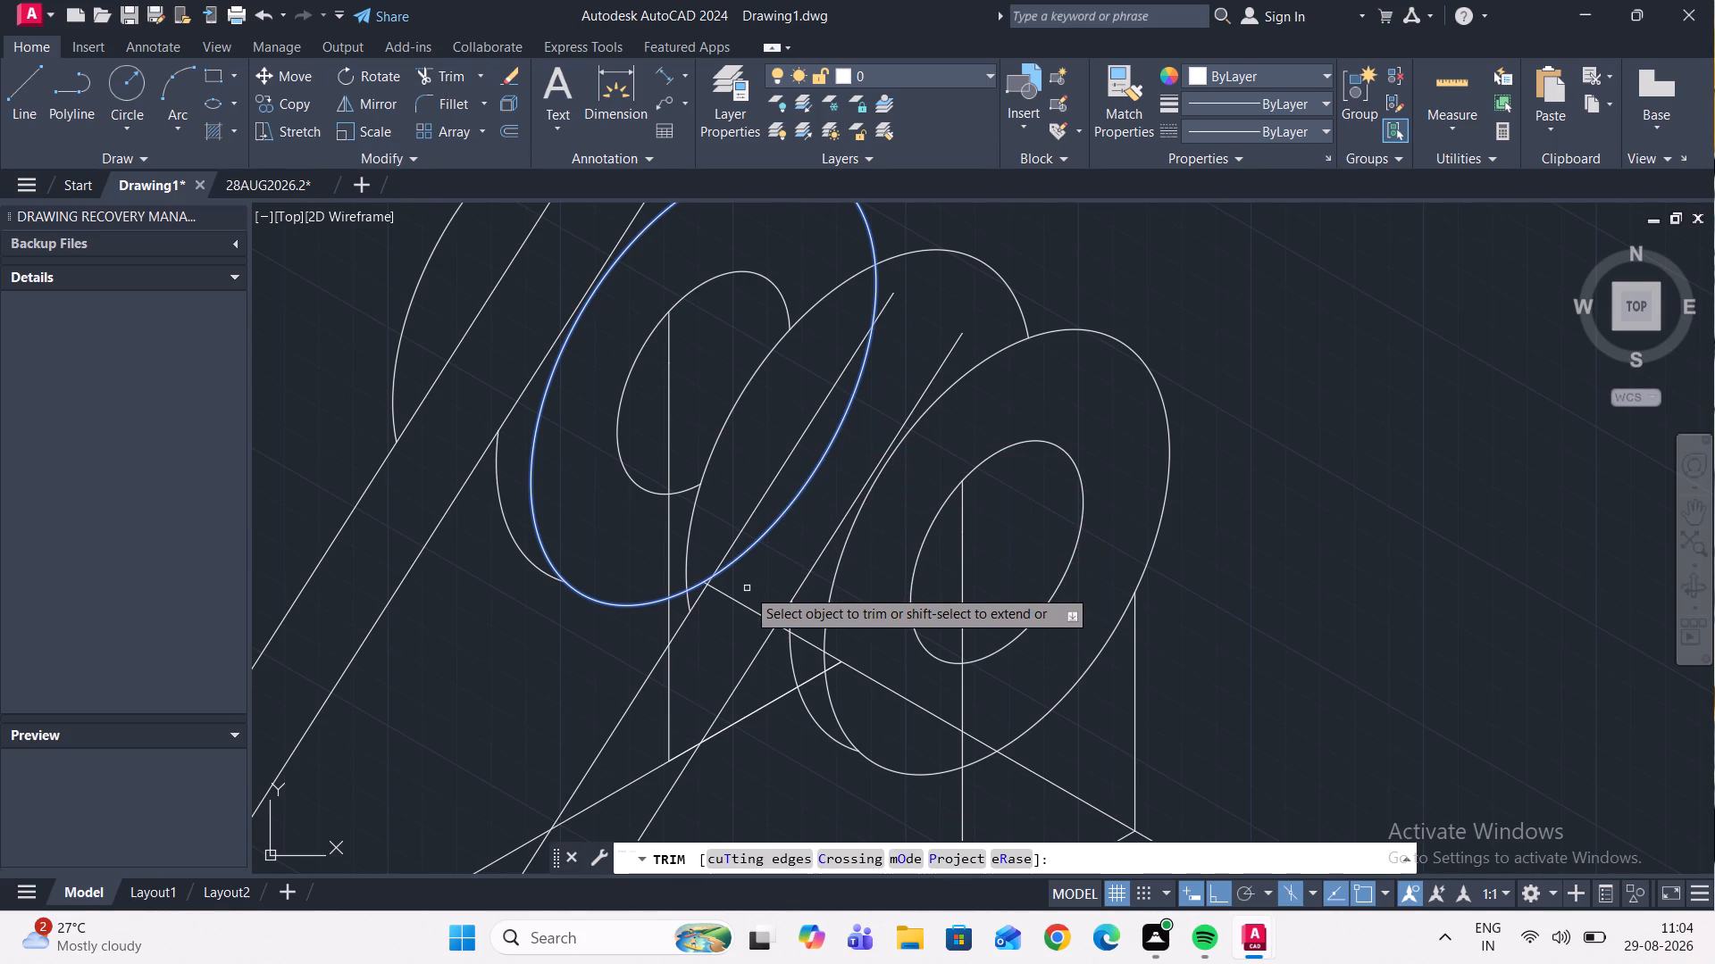
{"action": "scroll", "coordinate": [772, 578], "scroll_direction": "down", "scroll_amount": 2}
{"action": "scroll", "coordinate": [775, 591], "scroll_direction": "up", "scroll_amount": 2}
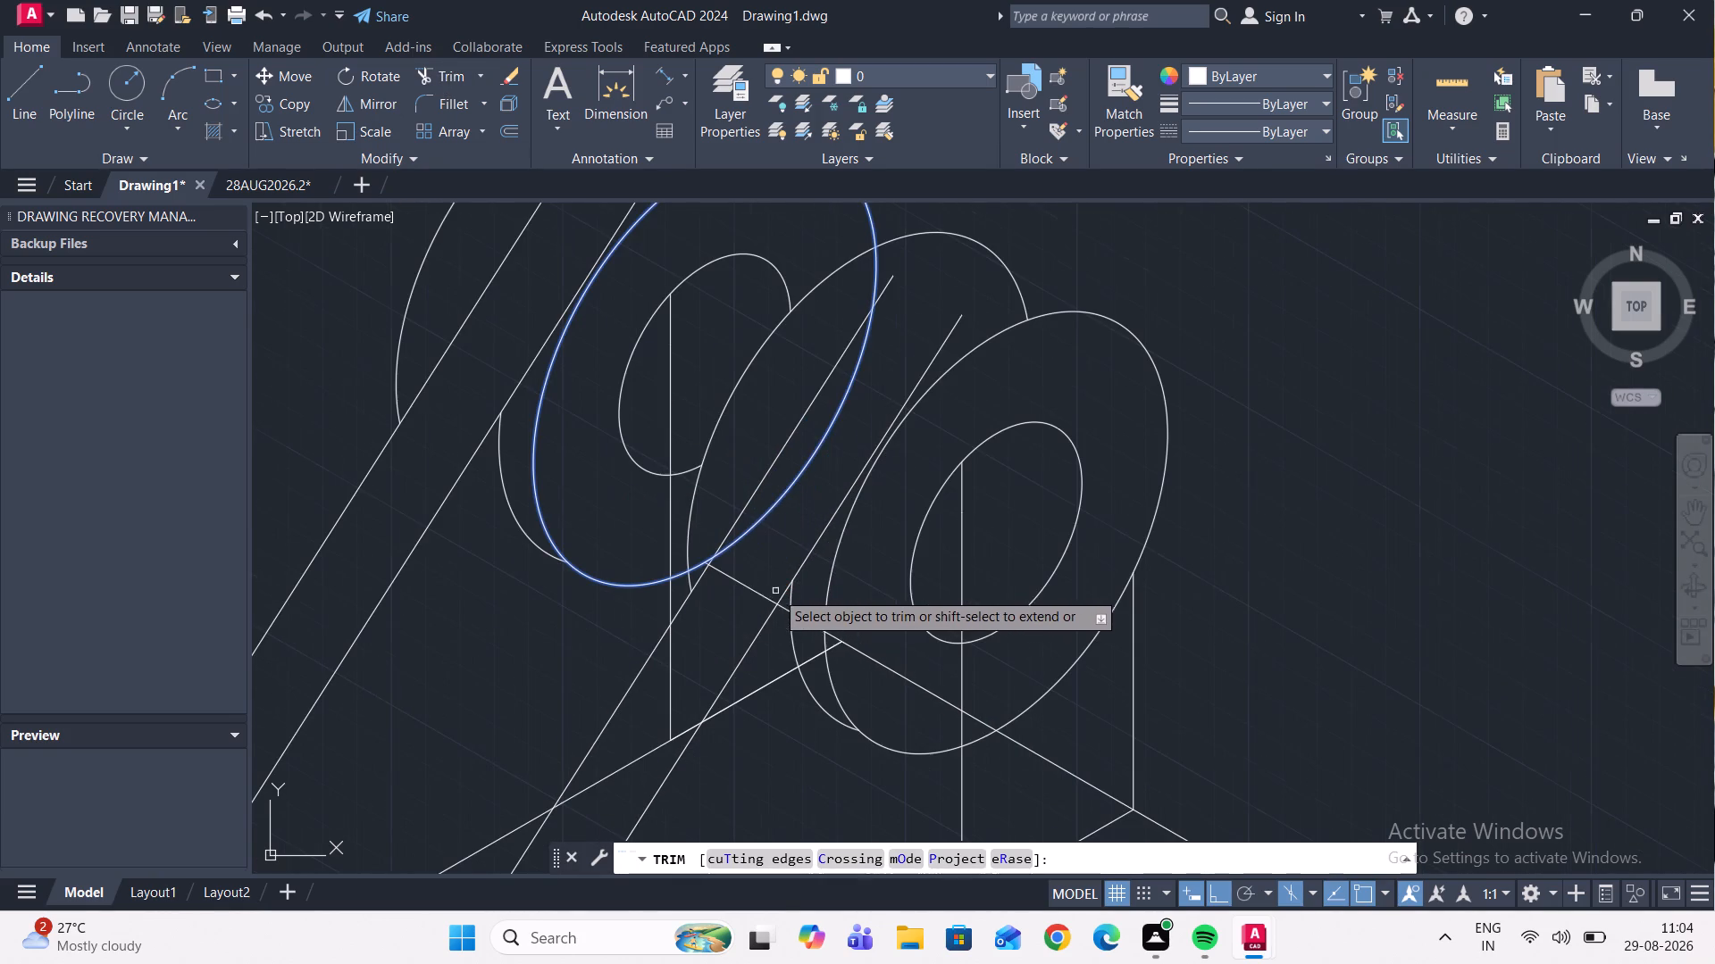
{"action": "left_click", "coordinate": [745, 583]}
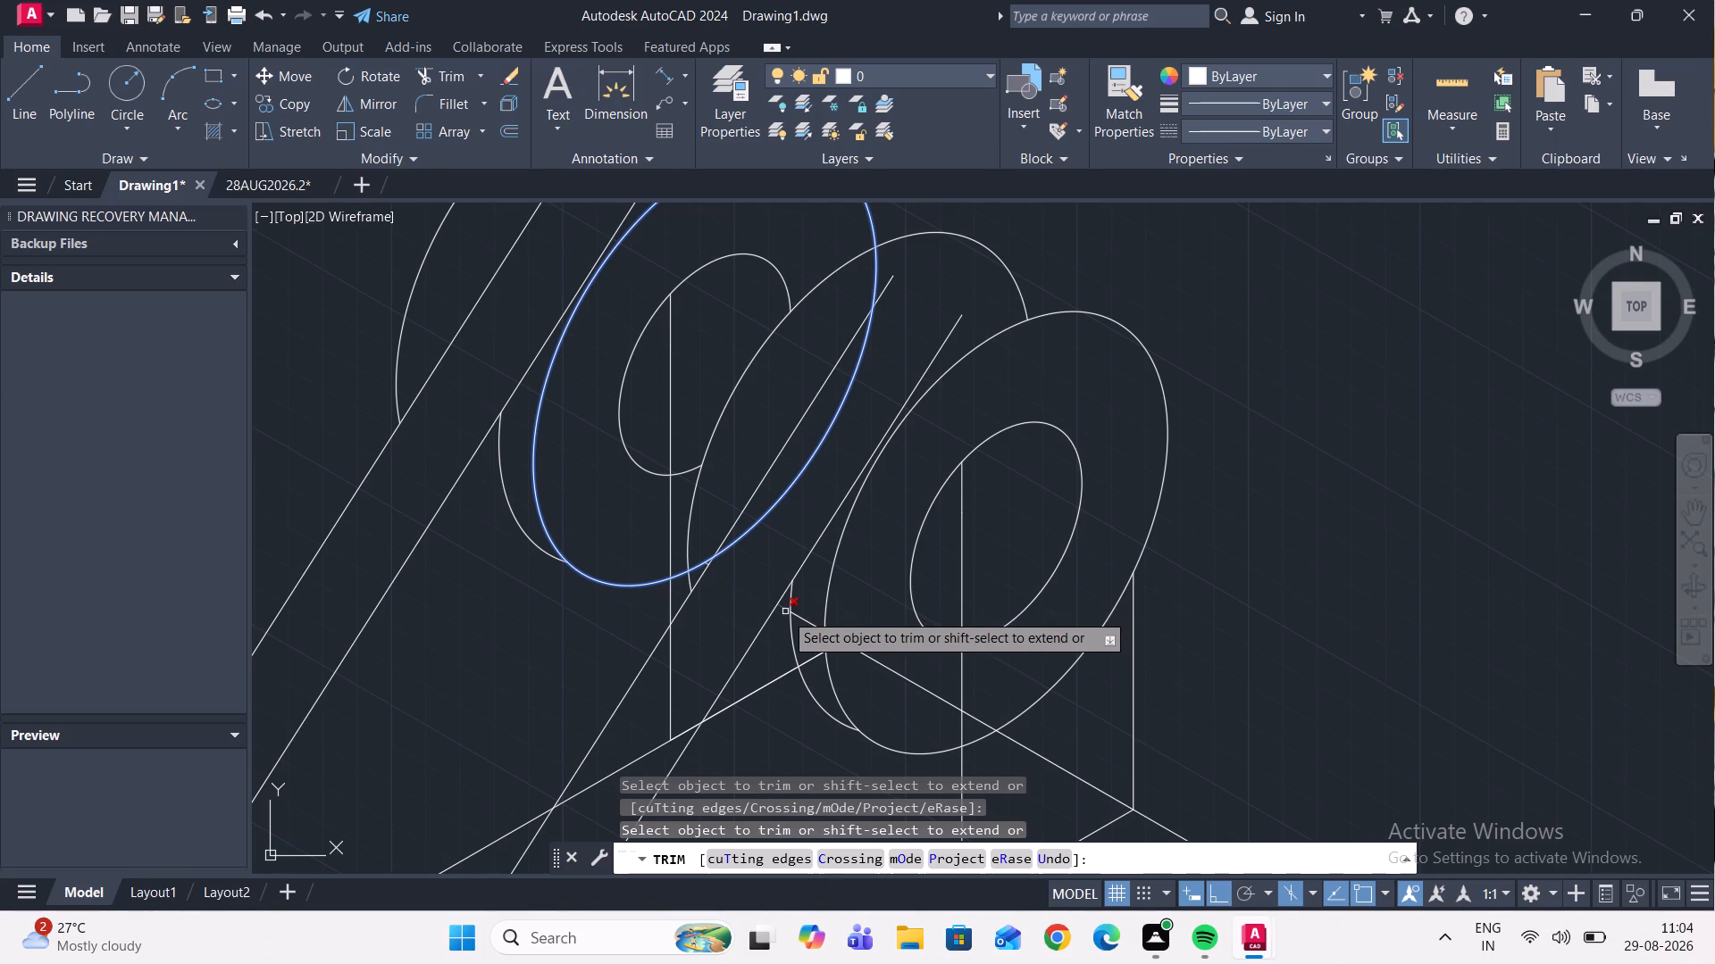
{"action": "left_click", "coordinate": [784, 612]}
{"action": "left_click", "coordinate": [804, 619]}
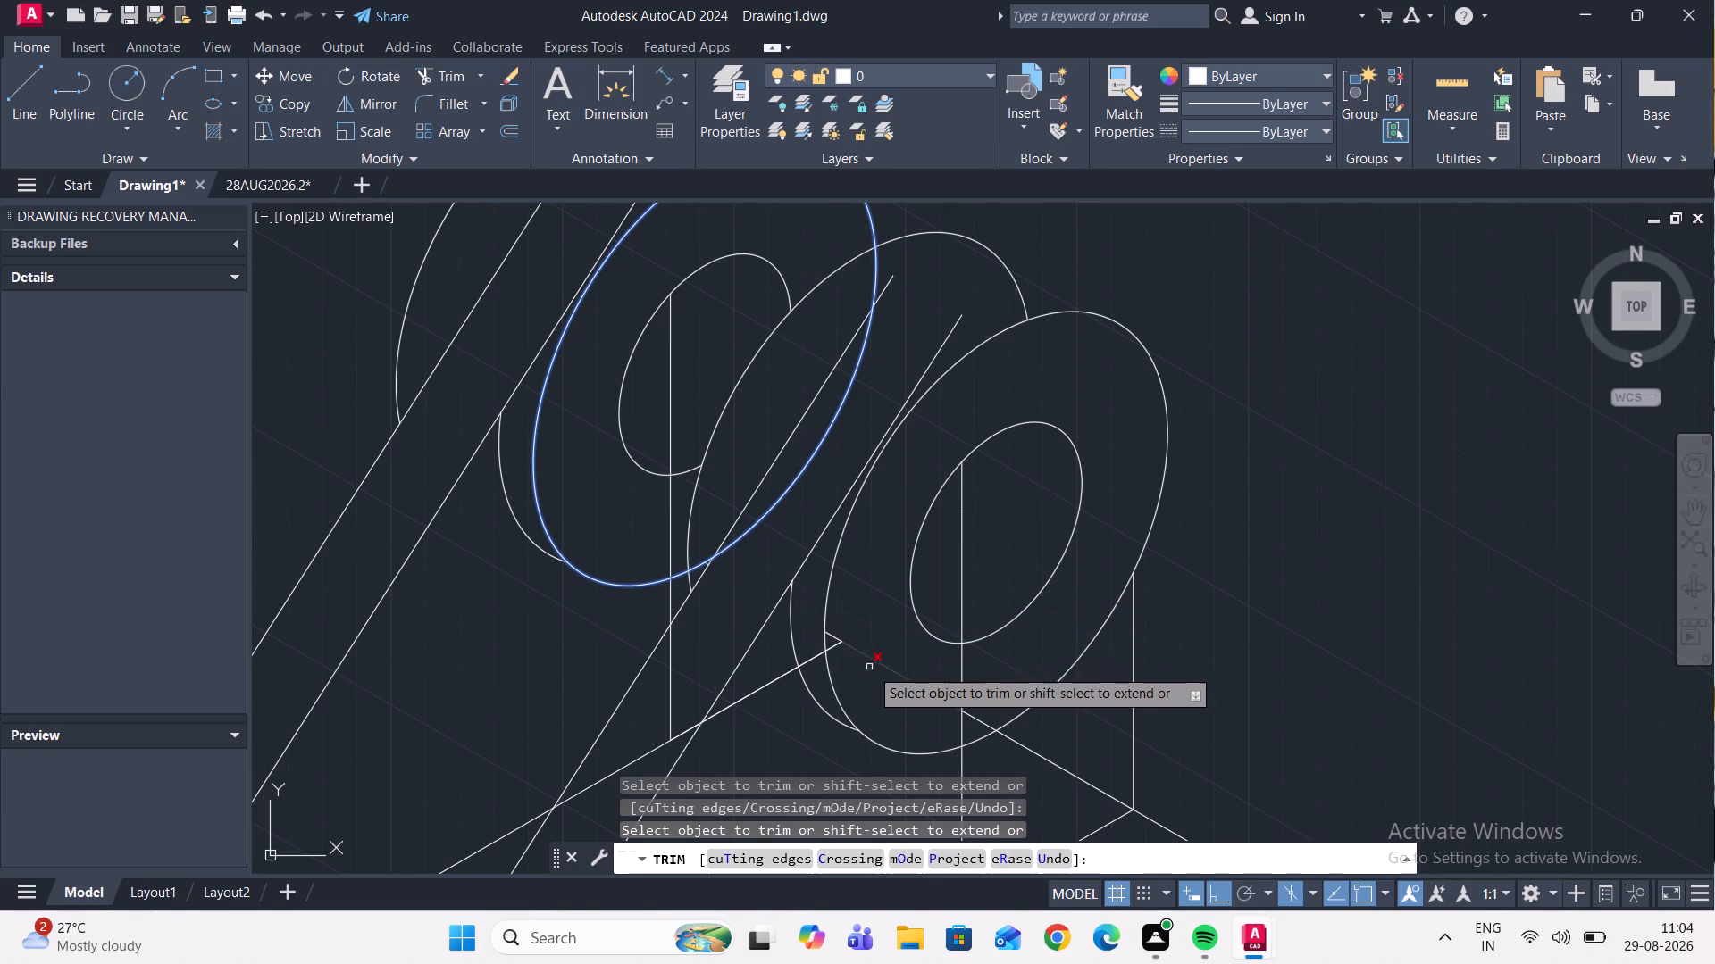
{"action": "left_click", "coordinate": [870, 658]}
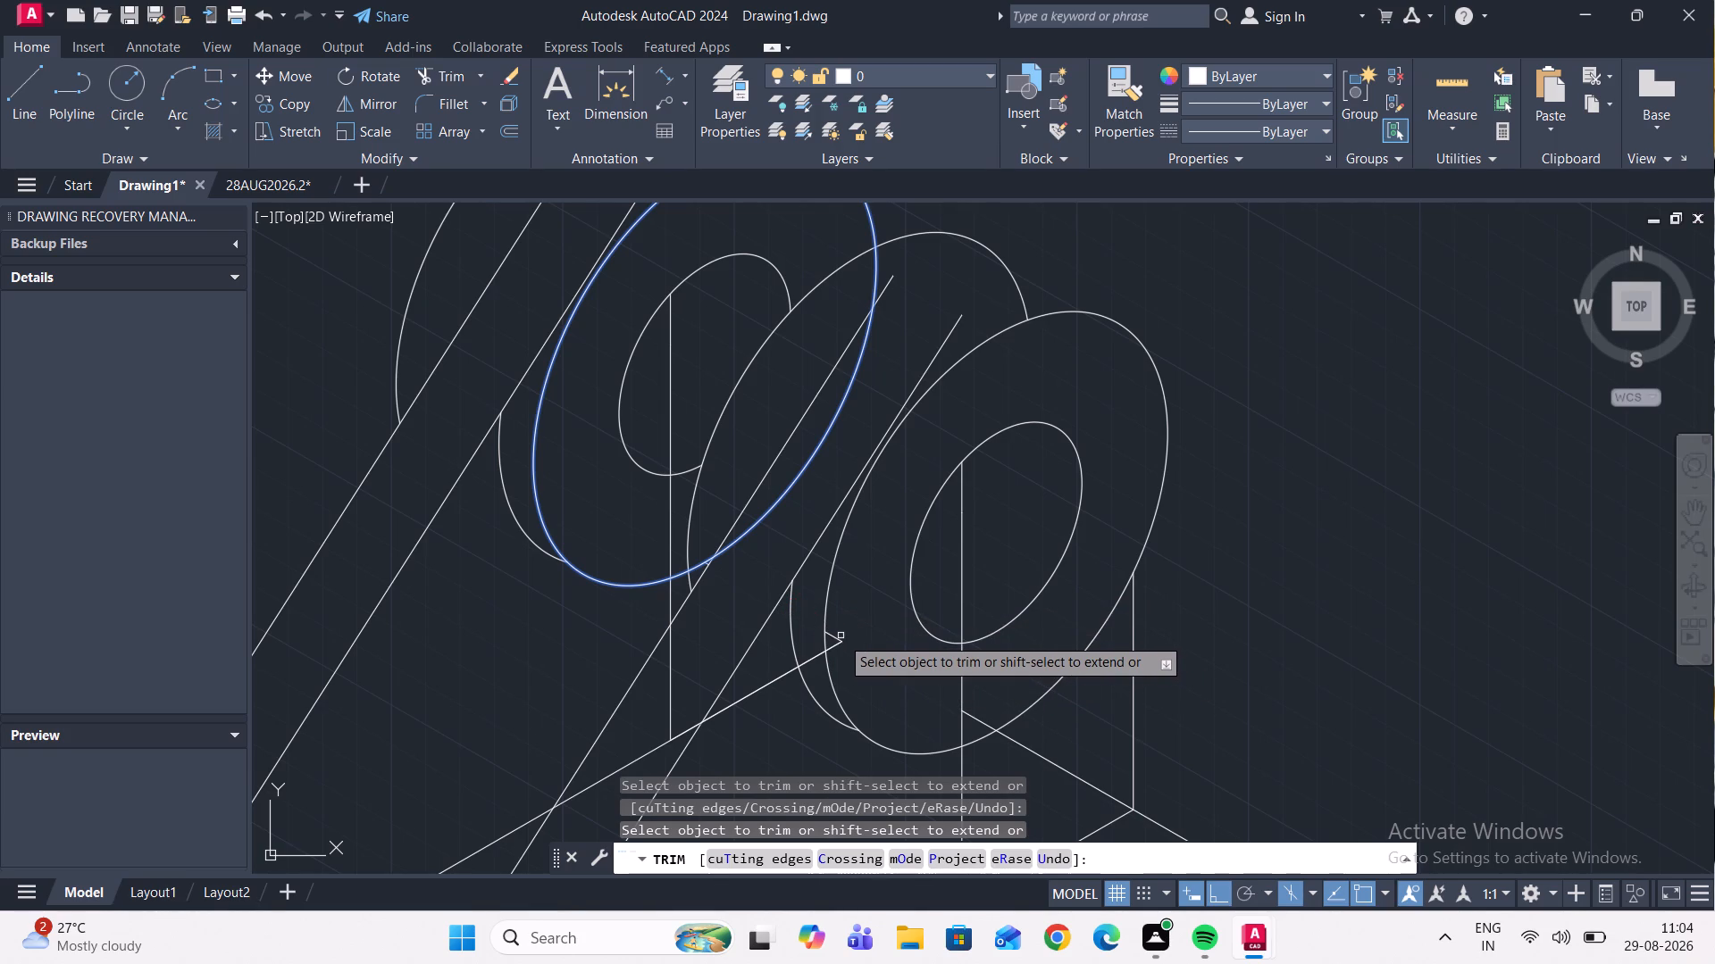
{"action": "left_click", "coordinate": [841, 638]}
Trim the original upright's foot line behind the copied isocircles, back to the copied upright's nearer slanted line.
{"action": "scroll", "coordinate": [854, 640], "scroll_direction": "down", "scroll_amount": 2}
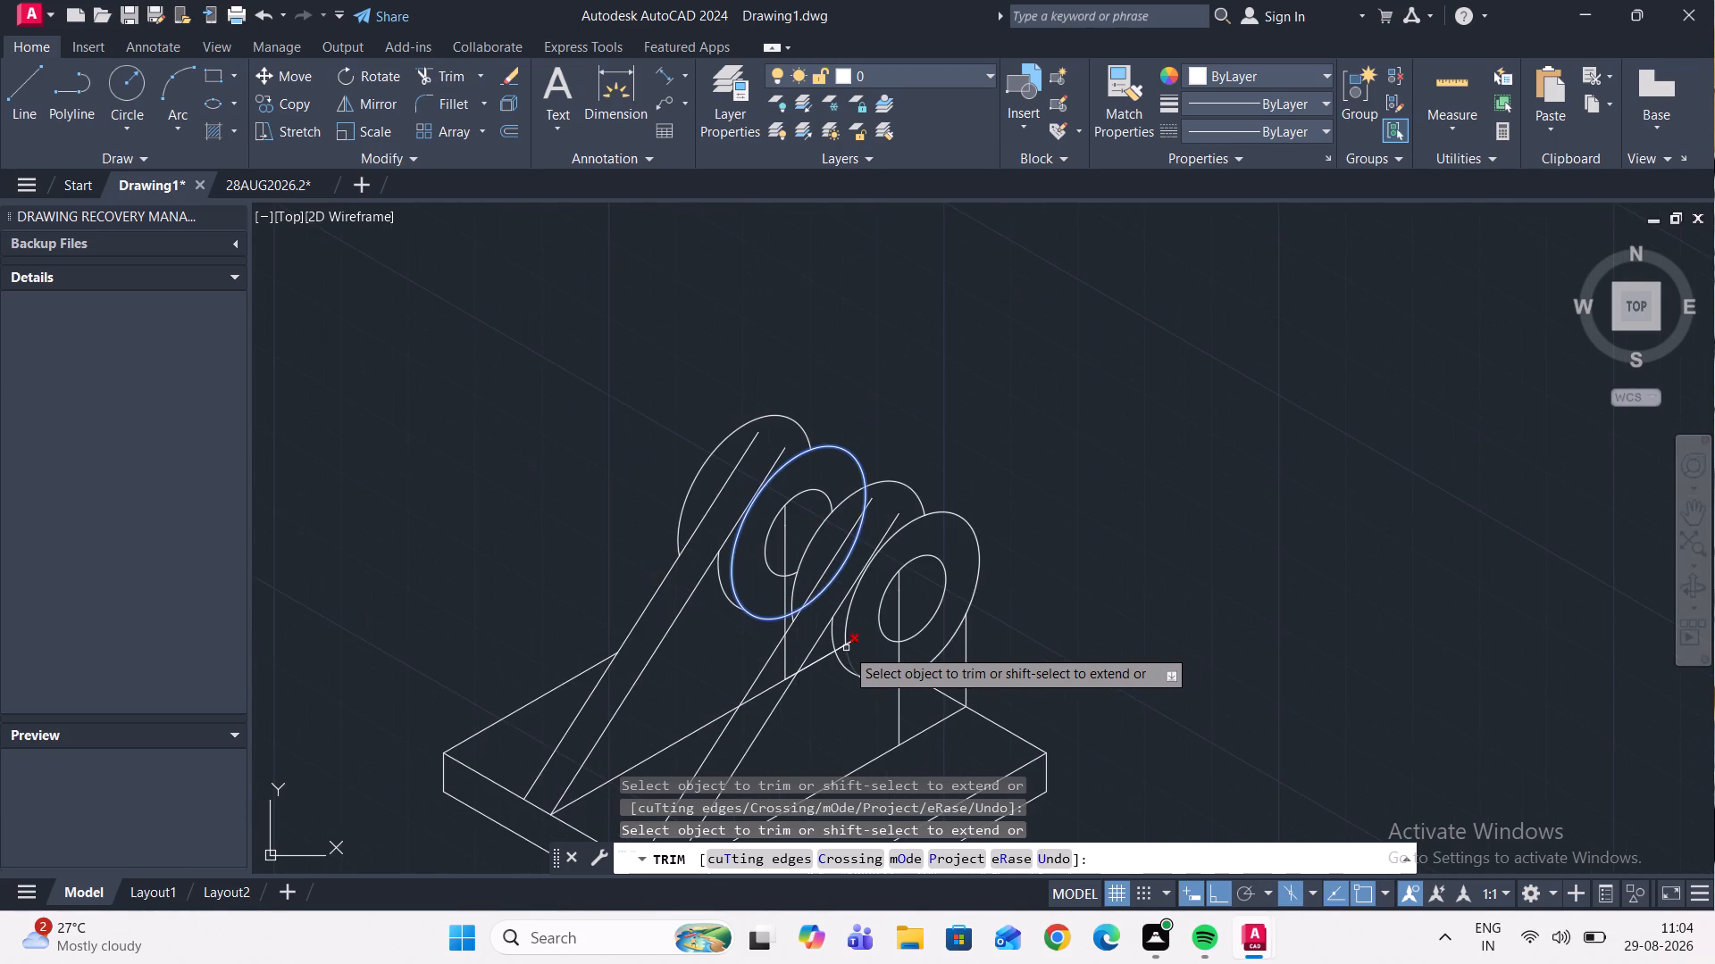
{"action": "scroll", "coordinate": [846, 640], "scroll_direction": "up", "scroll_amount": 3}
{"action": "left_click", "coordinate": [864, 670]}
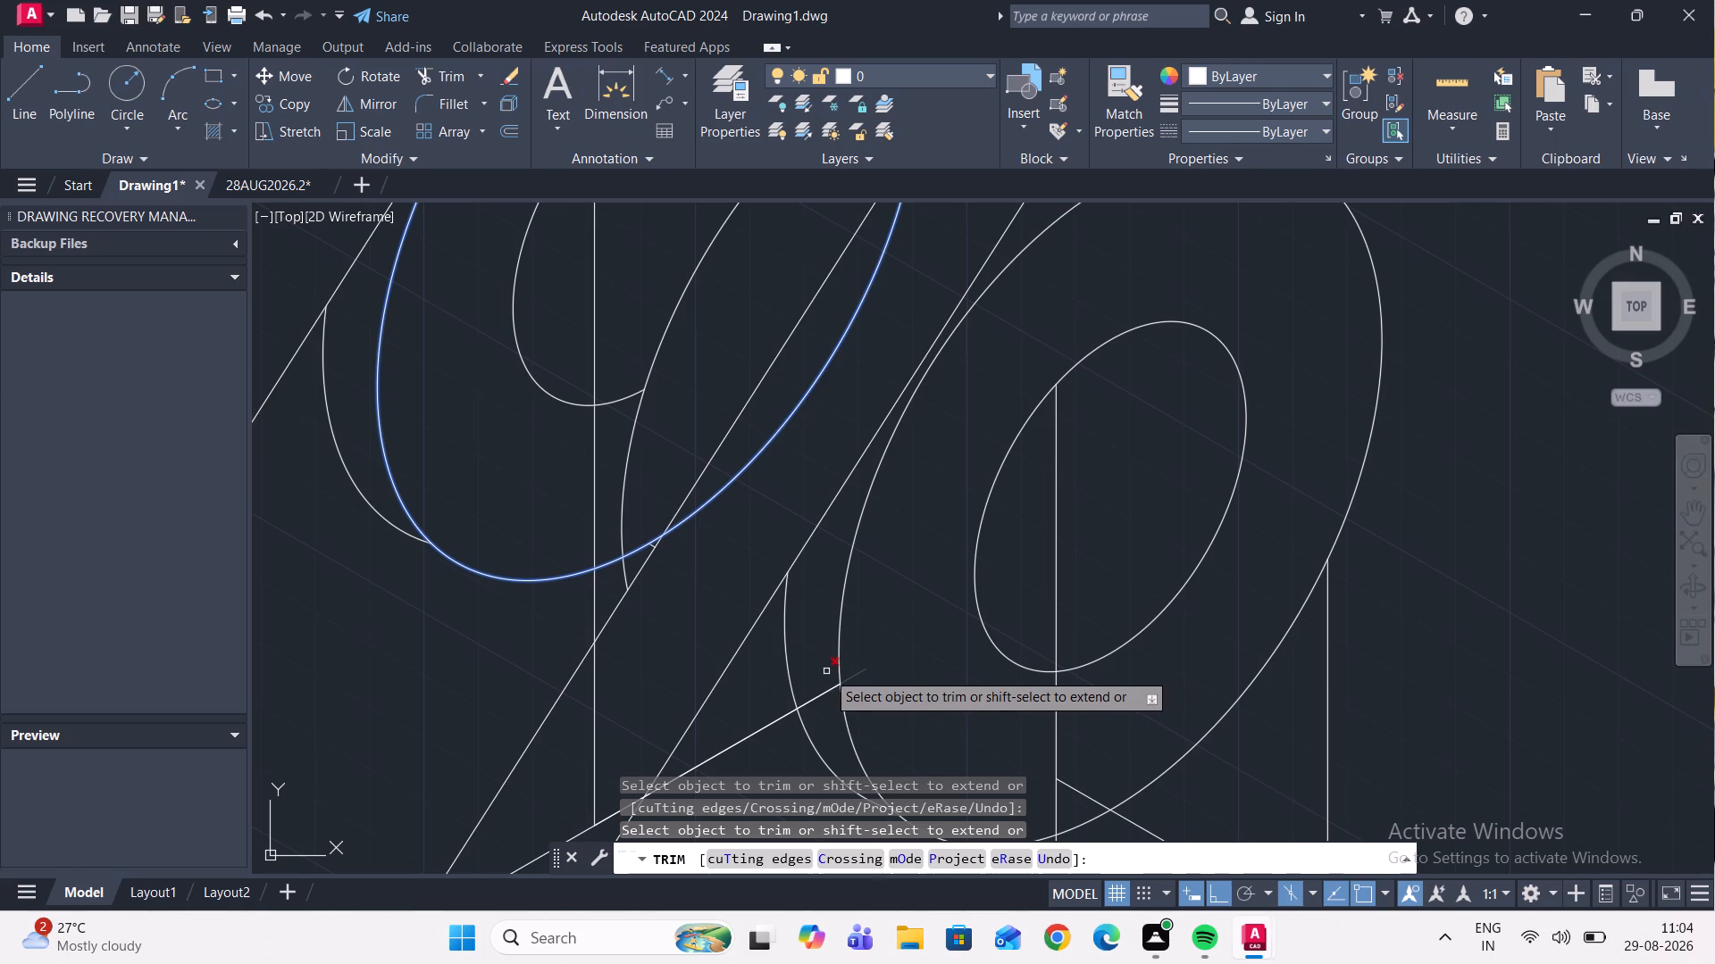
{"action": "left_click", "coordinate": [824, 690]}
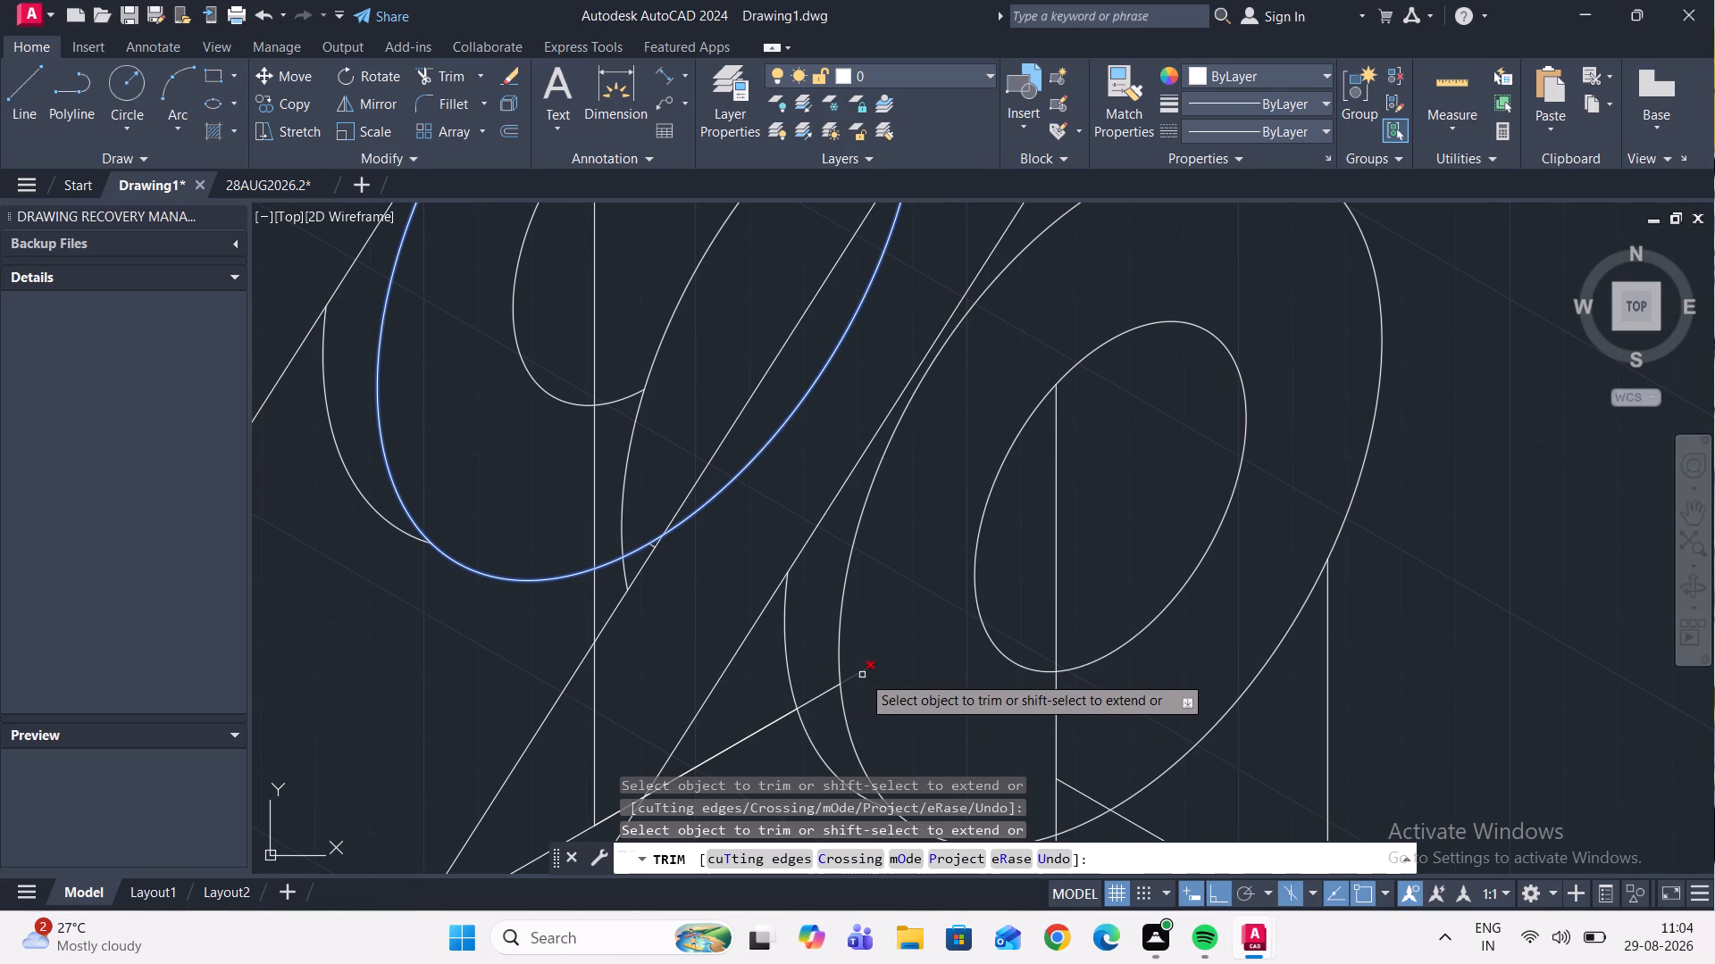
{"action": "left_click", "coordinate": [862, 675]}
{"action": "left_click", "coordinate": [821, 697]}
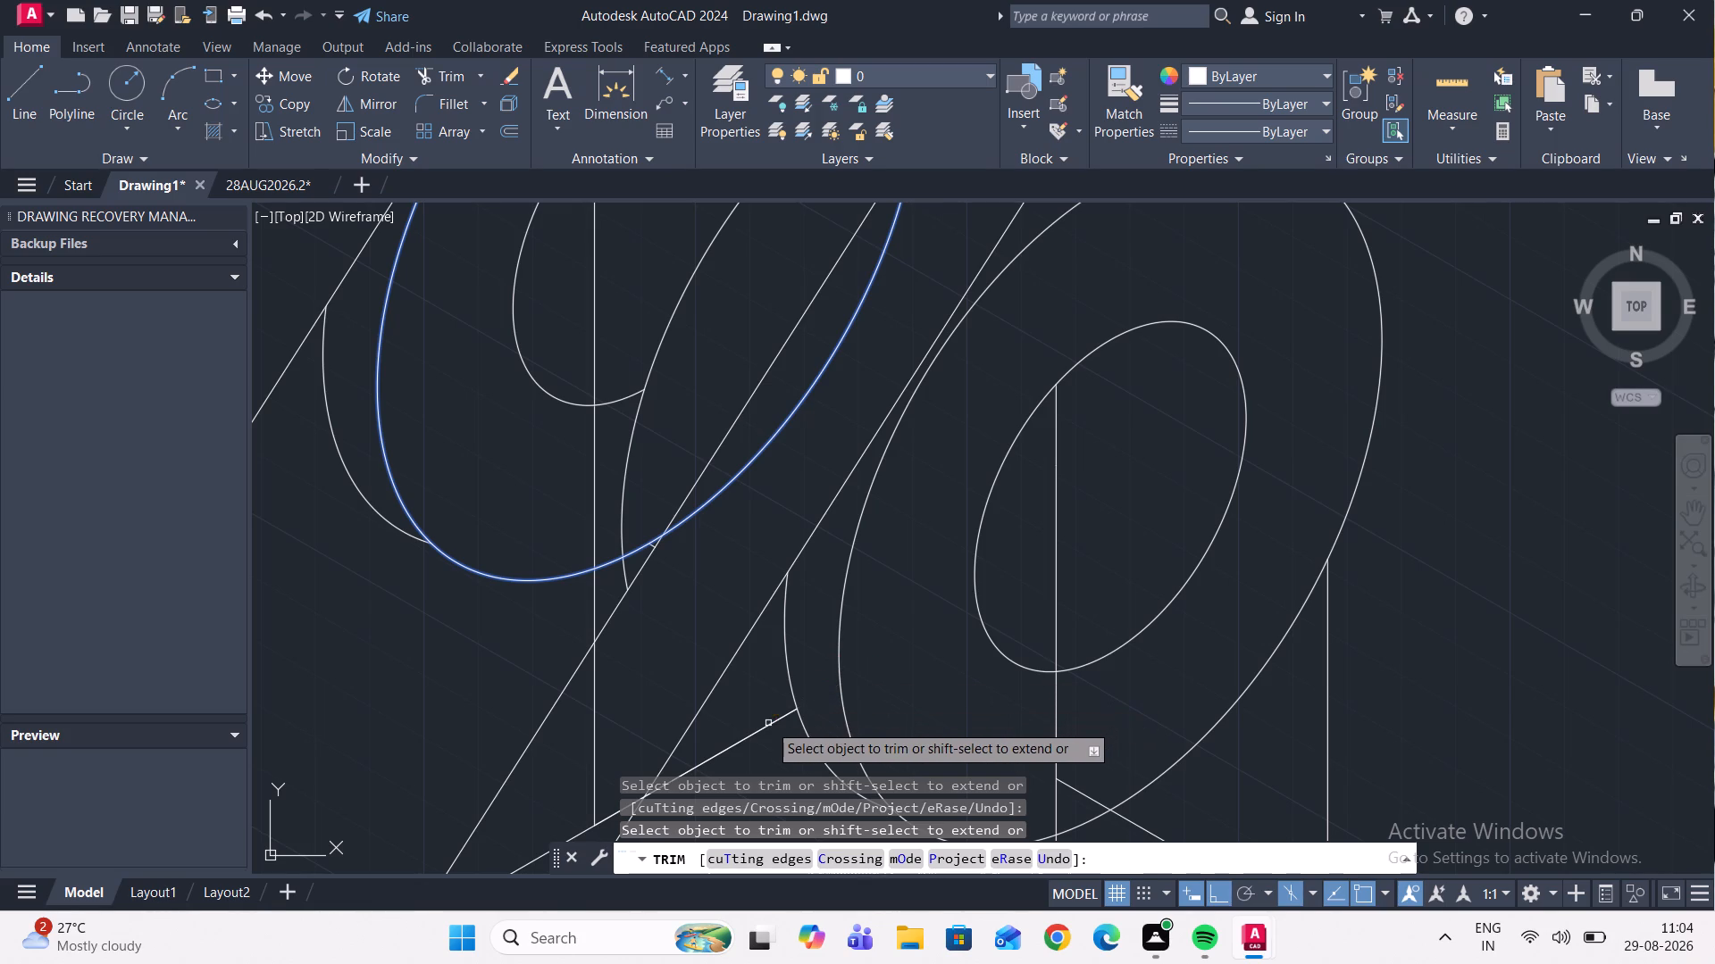
{"action": "left_click", "coordinate": [768, 723]}
{"action": "scroll", "coordinate": [773, 715], "scroll_direction": "down", "scroll_amount": 1}
{"action": "left_click", "coordinate": [758, 730]}
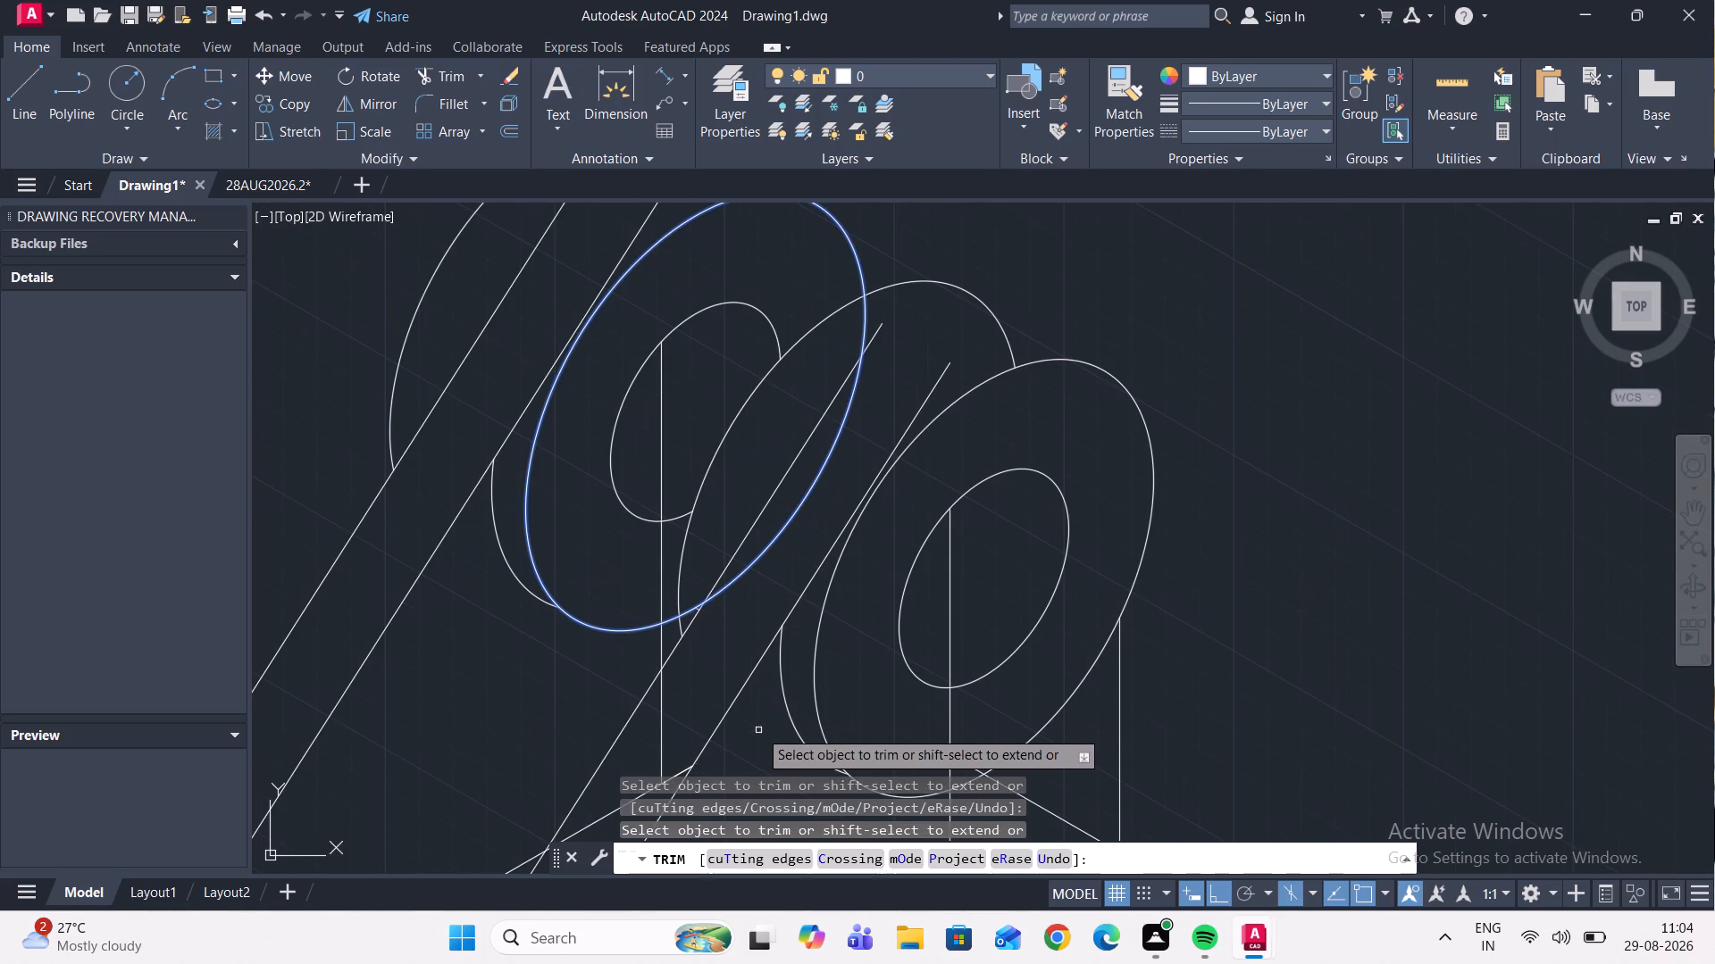
Trim the rest of that foot line between the copied upright's two slanted lines.
{"action": "scroll", "coordinate": [759, 720], "scroll_direction": "down", "scroll_amount": 3}
{"action": "scroll", "coordinate": [758, 742], "scroll_direction": "up", "scroll_amount": 1}
{"action": "middle_click_drag", "start_coordinate": [753, 728], "coordinate": [880, 667]}
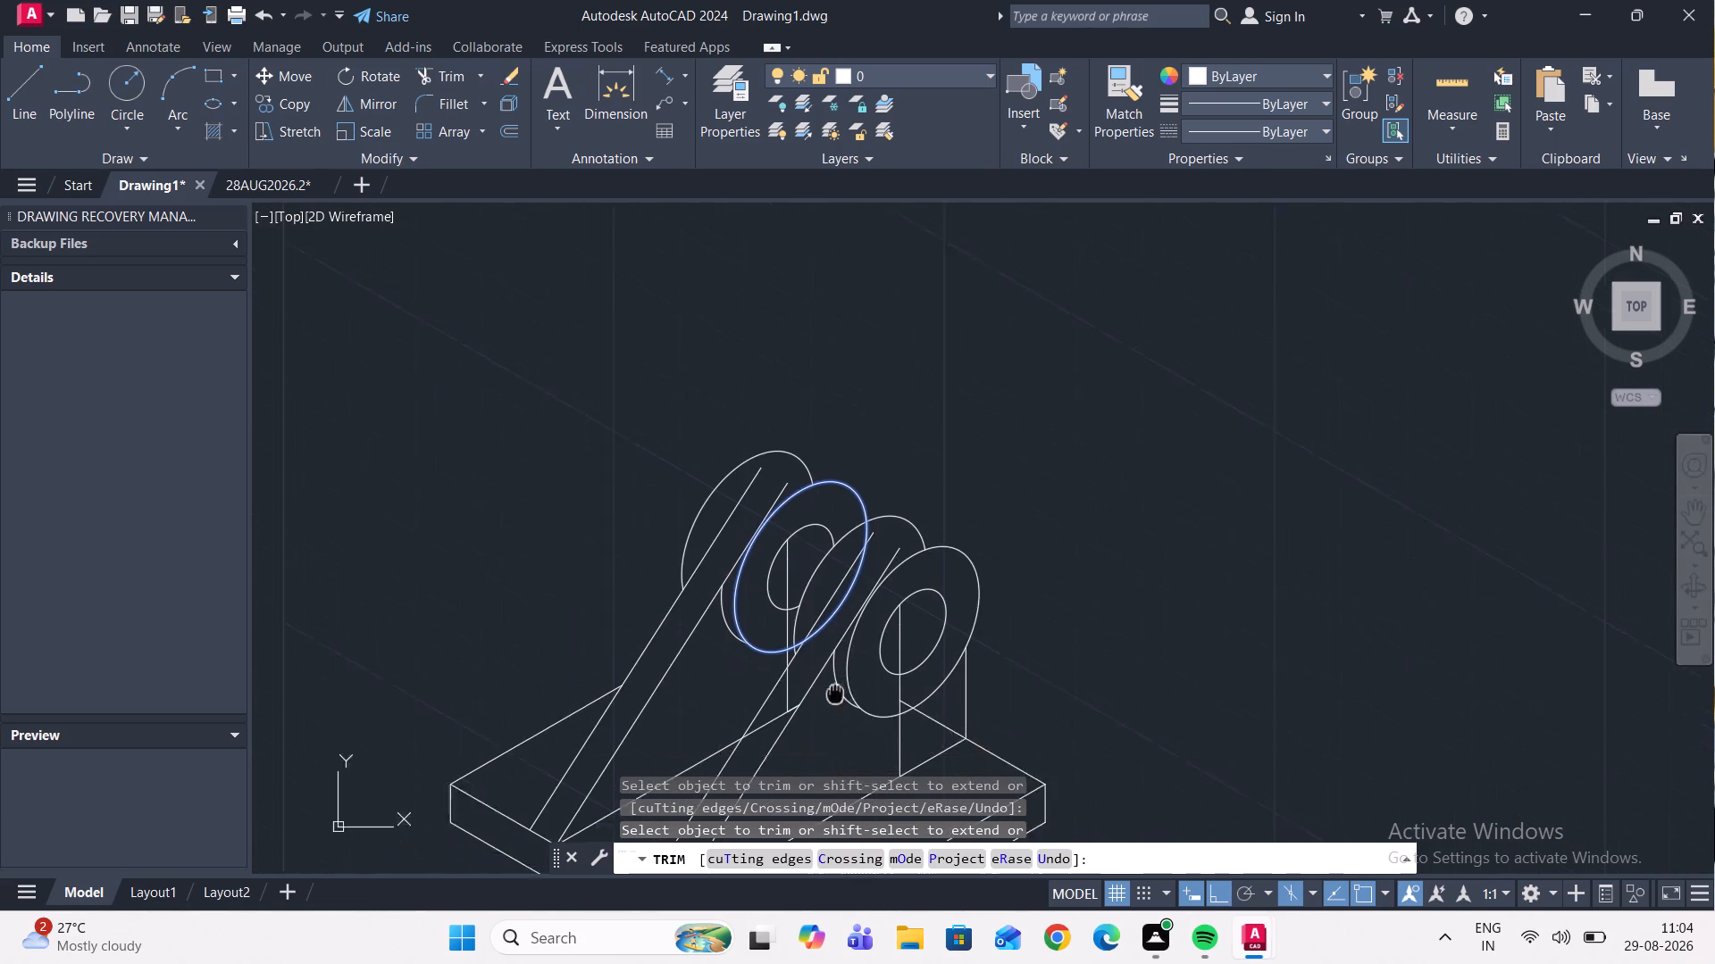
{"action": "middle_click_drag", "start_coordinate": [880, 667], "coordinate": [945, 611]}
{"action": "scroll", "coordinate": [915, 647], "scroll_direction": "up", "scroll_amount": 5}
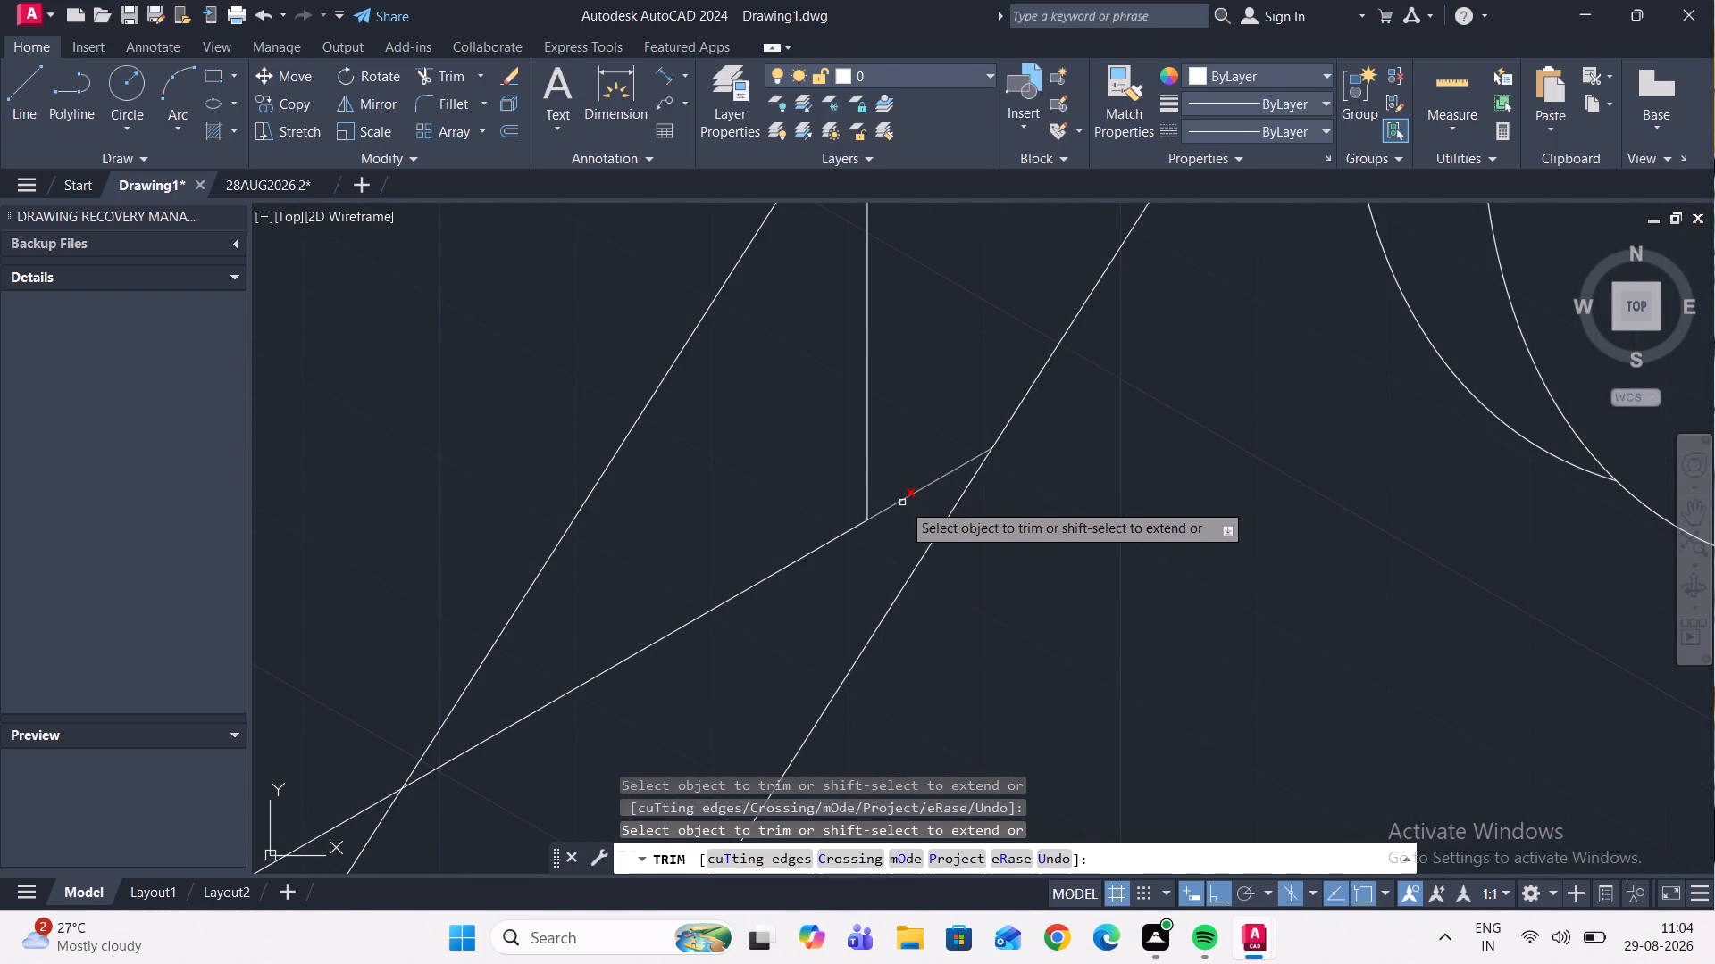
{"action": "left_click", "coordinate": [902, 503]}
{"action": "left_click", "coordinate": [921, 490]}
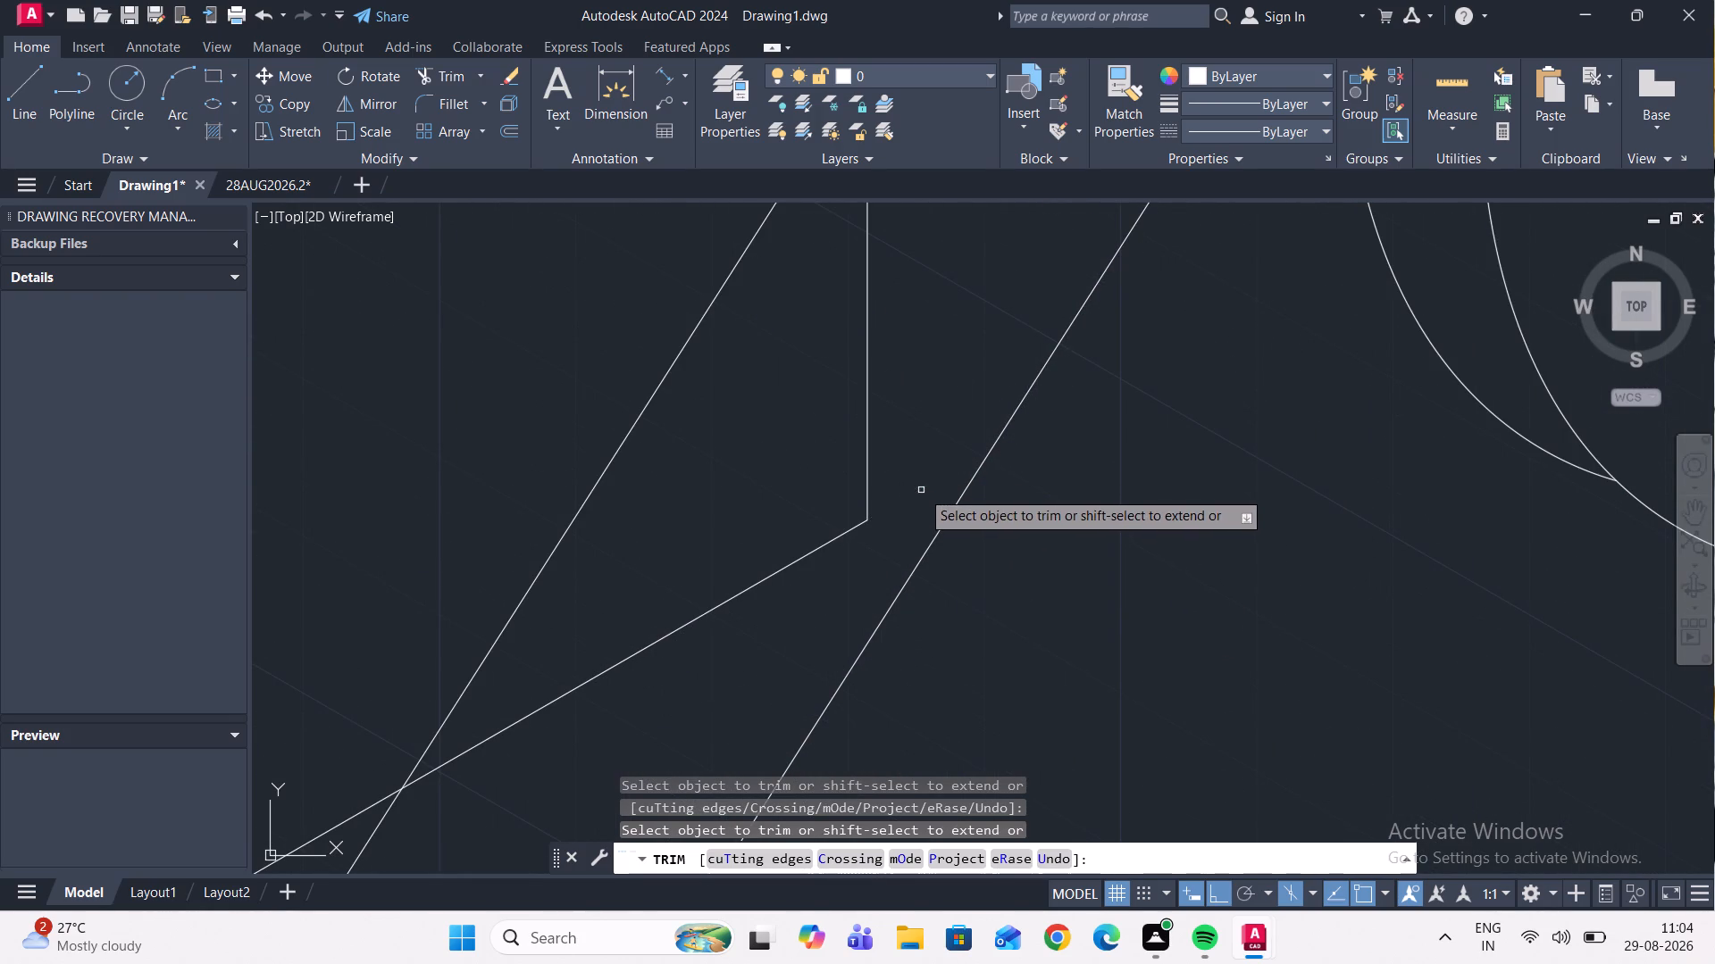
{"action": "left_click", "coordinate": [800, 555]}
Trim the original upright's vertical line below its large isocircle.
{"action": "scroll", "coordinate": [793, 560], "scroll_direction": "down", "scroll_amount": 3}
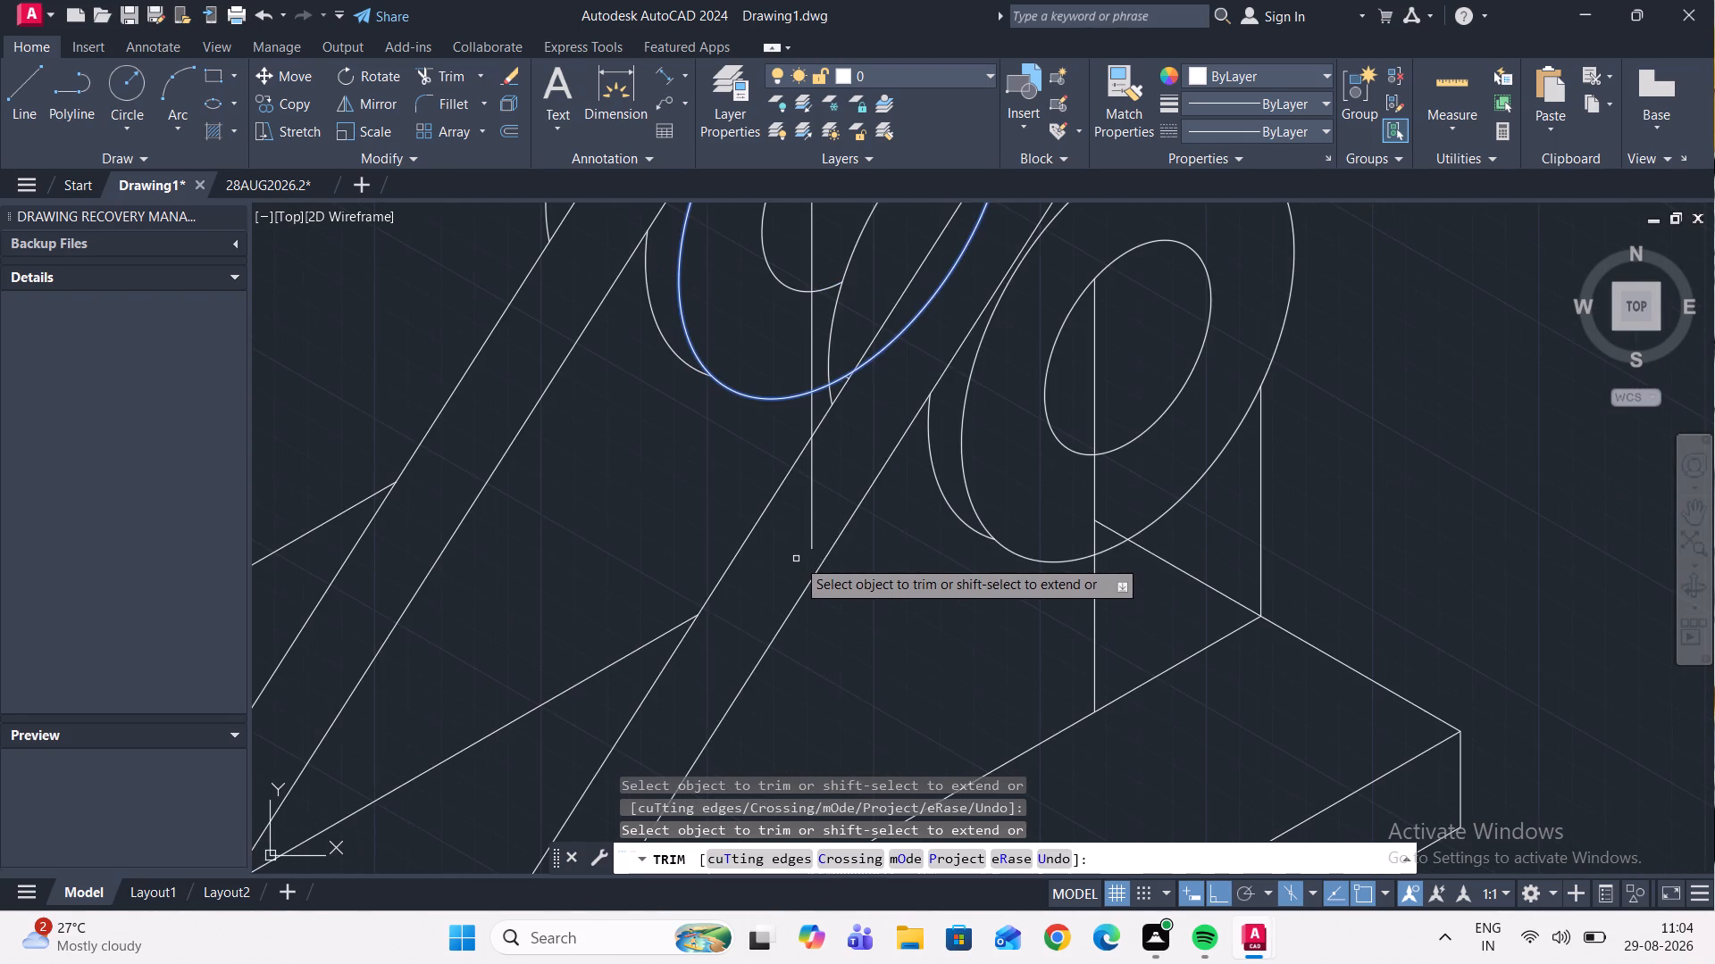
{"action": "scroll", "coordinate": [818, 519], "scroll_direction": "down", "scroll_amount": 3}
{"action": "scroll", "coordinate": [816, 519], "scroll_direction": "up", "scroll_amount": 3}
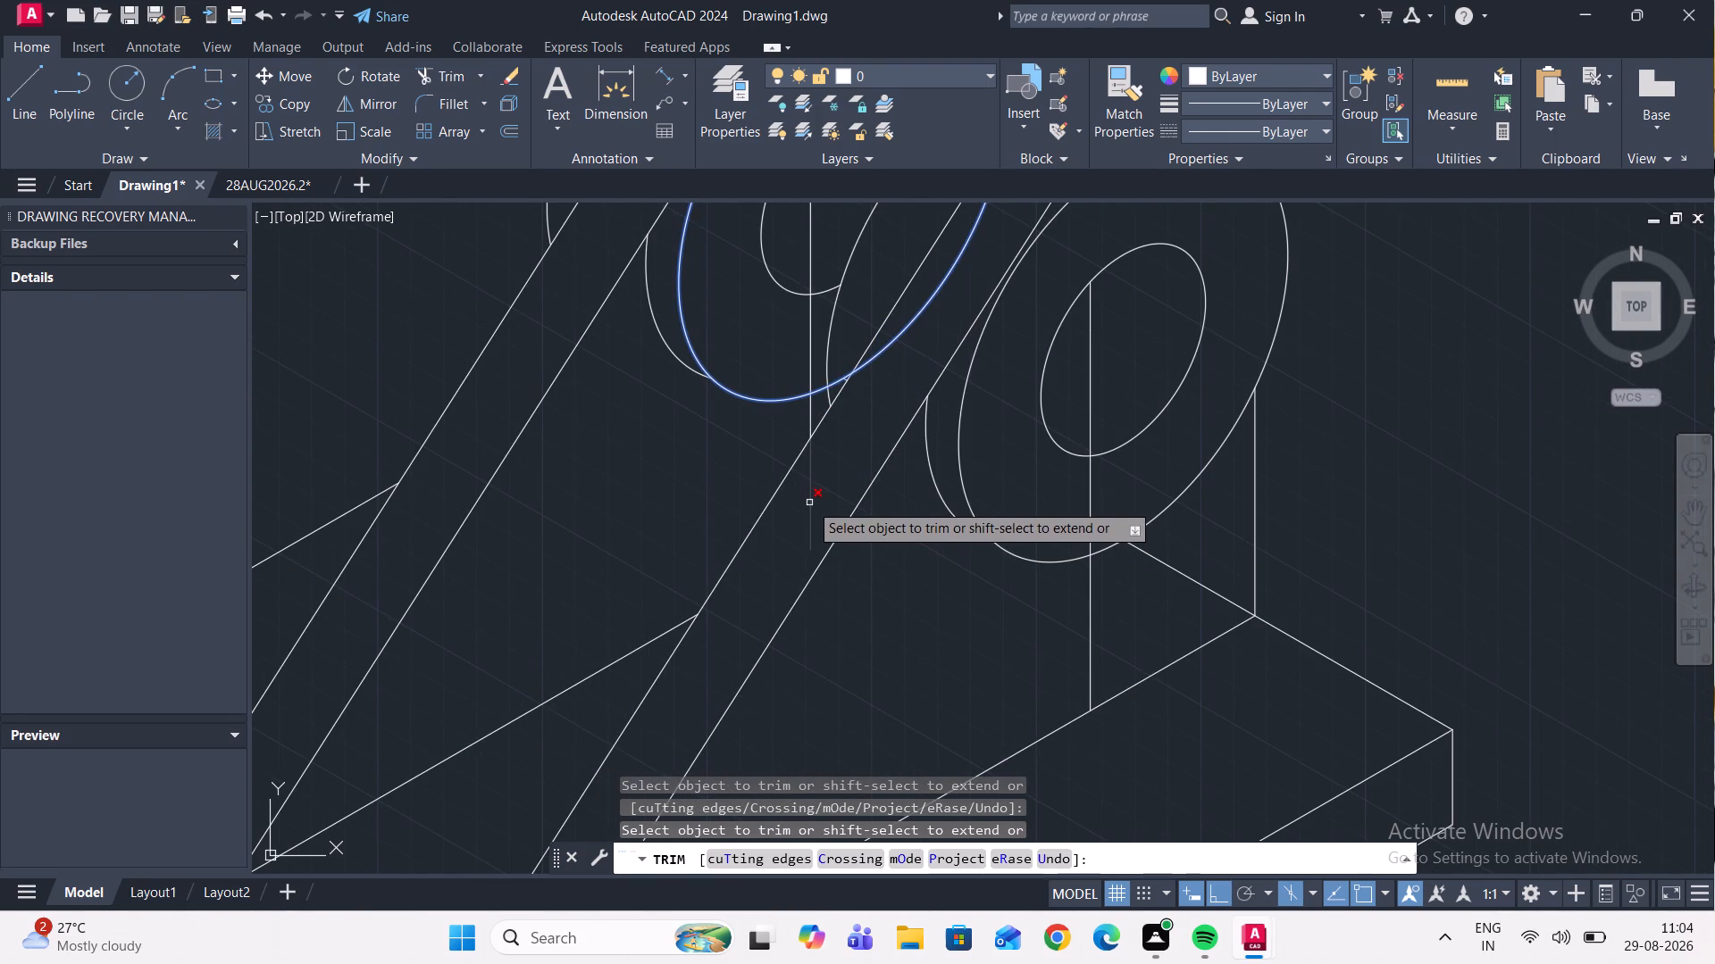
{"action": "left_click", "coordinate": [809, 503]}
{"action": "left_click", "coordinate": [811, 413]}
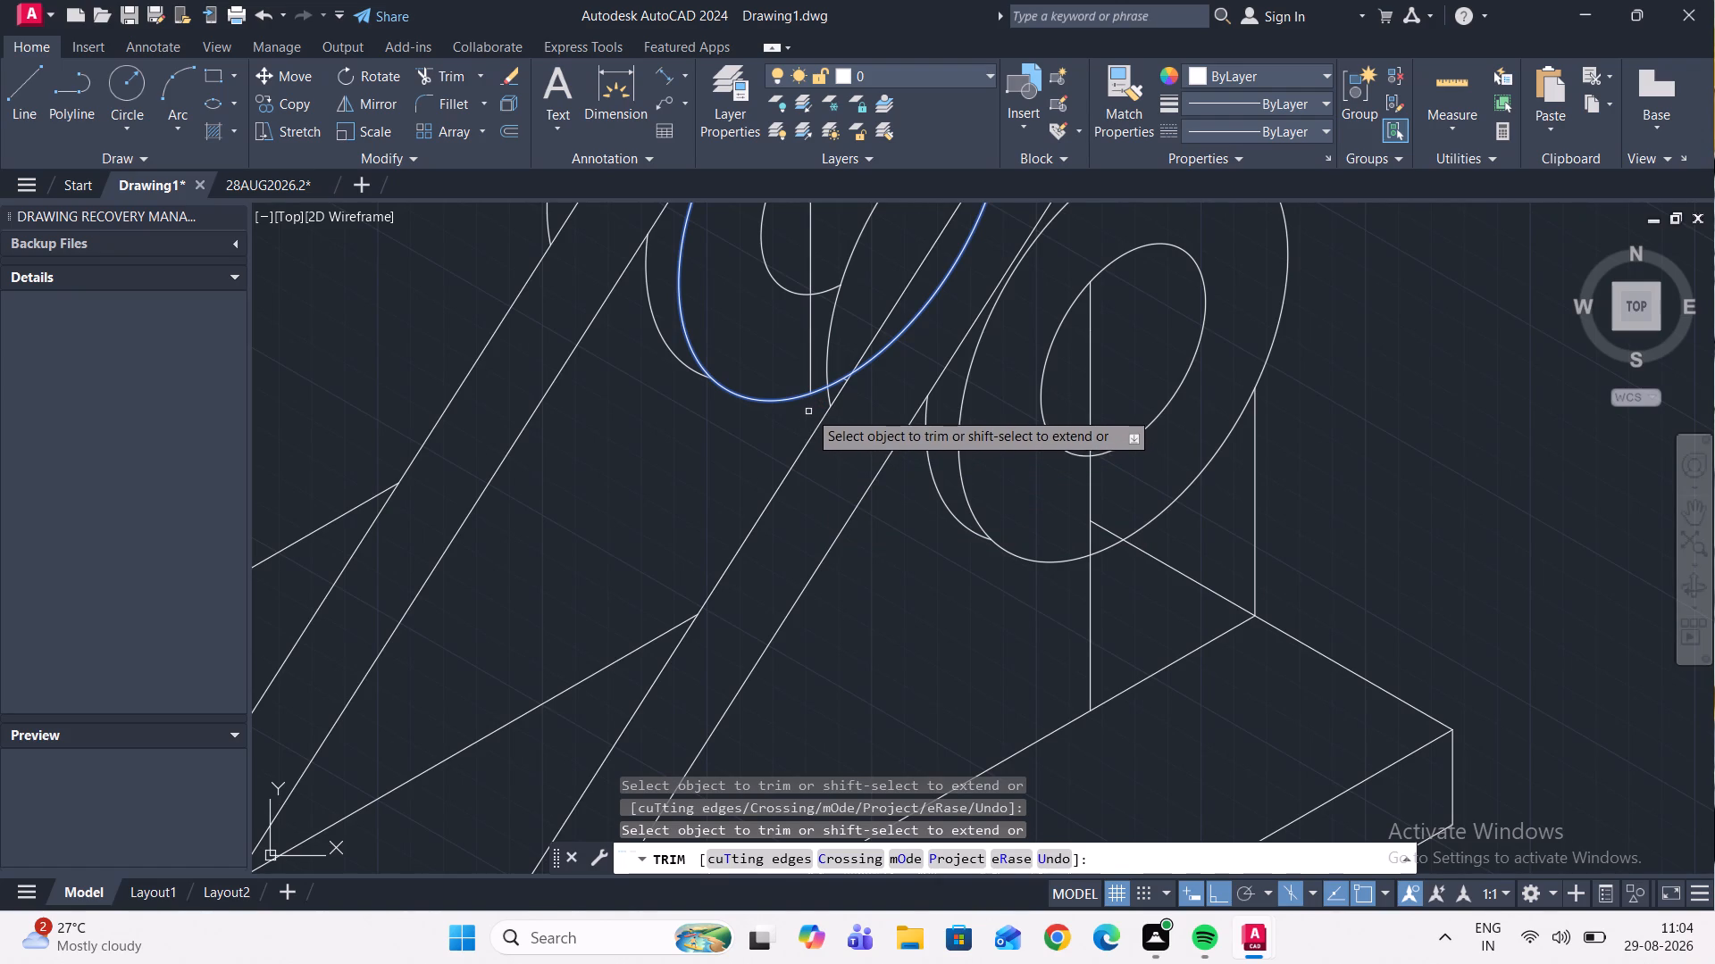
Trim the remaining back-edge segments between the copied upright's two vertical lines.
{"action": "scroll", "coordinate": [808, 406], "scroll_direction": "down", "scroll_amount": 2}
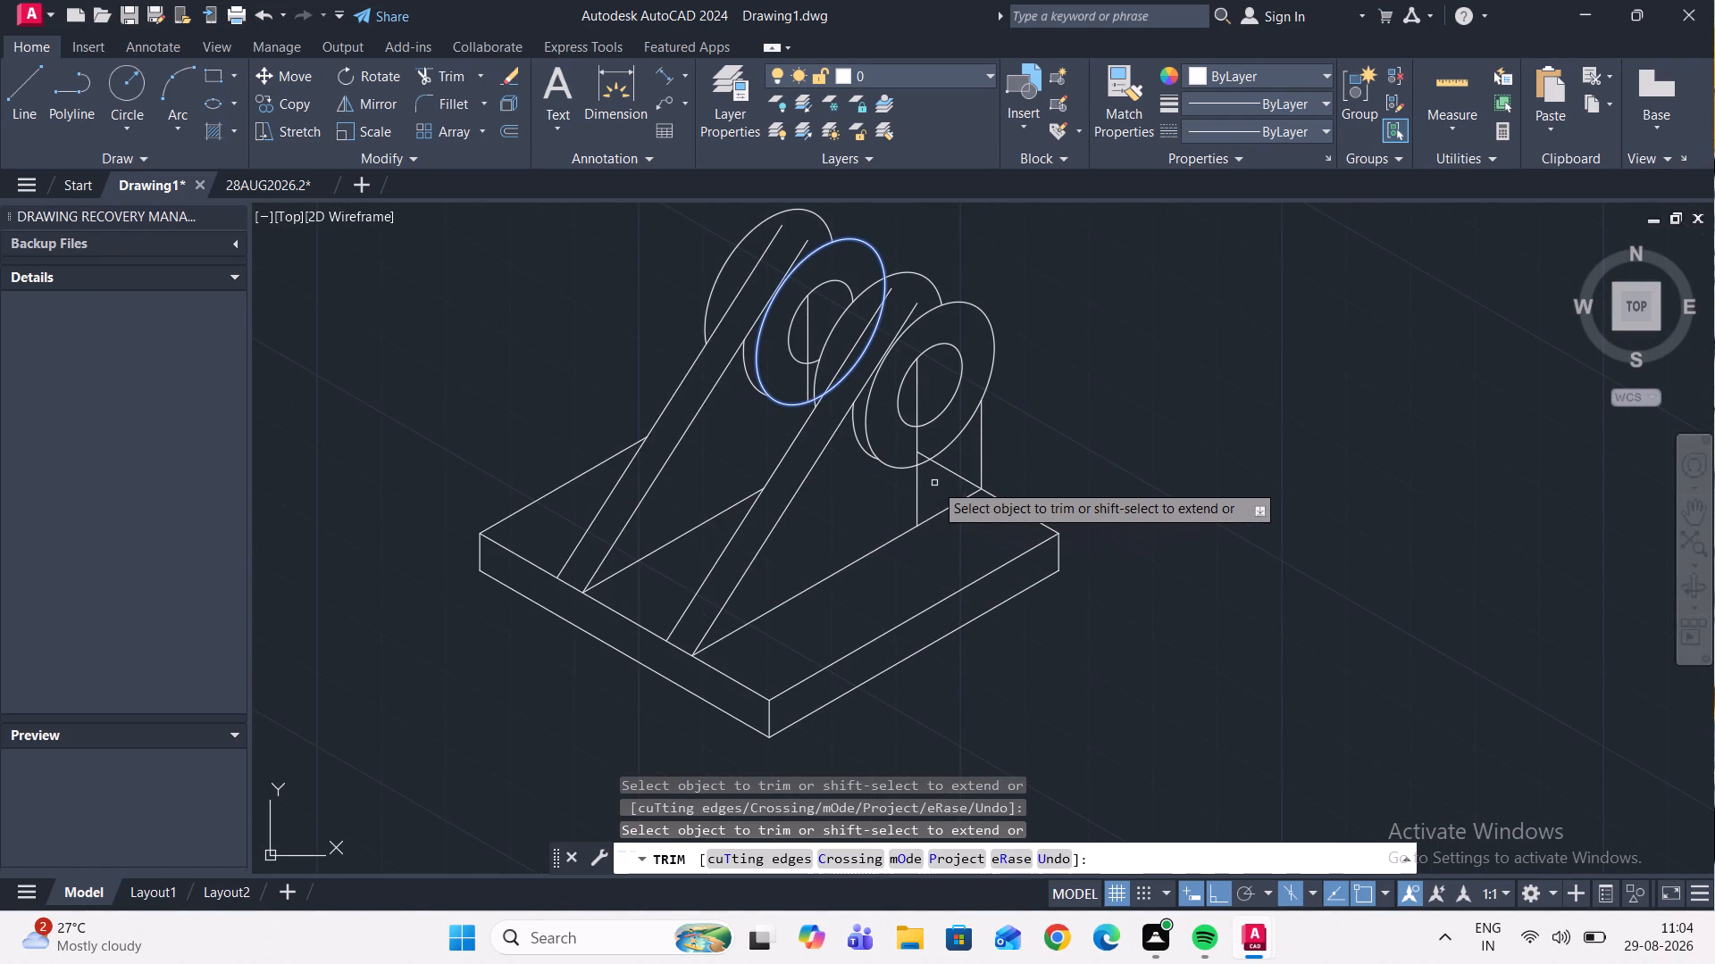
{"action": "scroll", "coordinate": [925, 452], "scroll_direction": "up", "scroll_amount": 3}
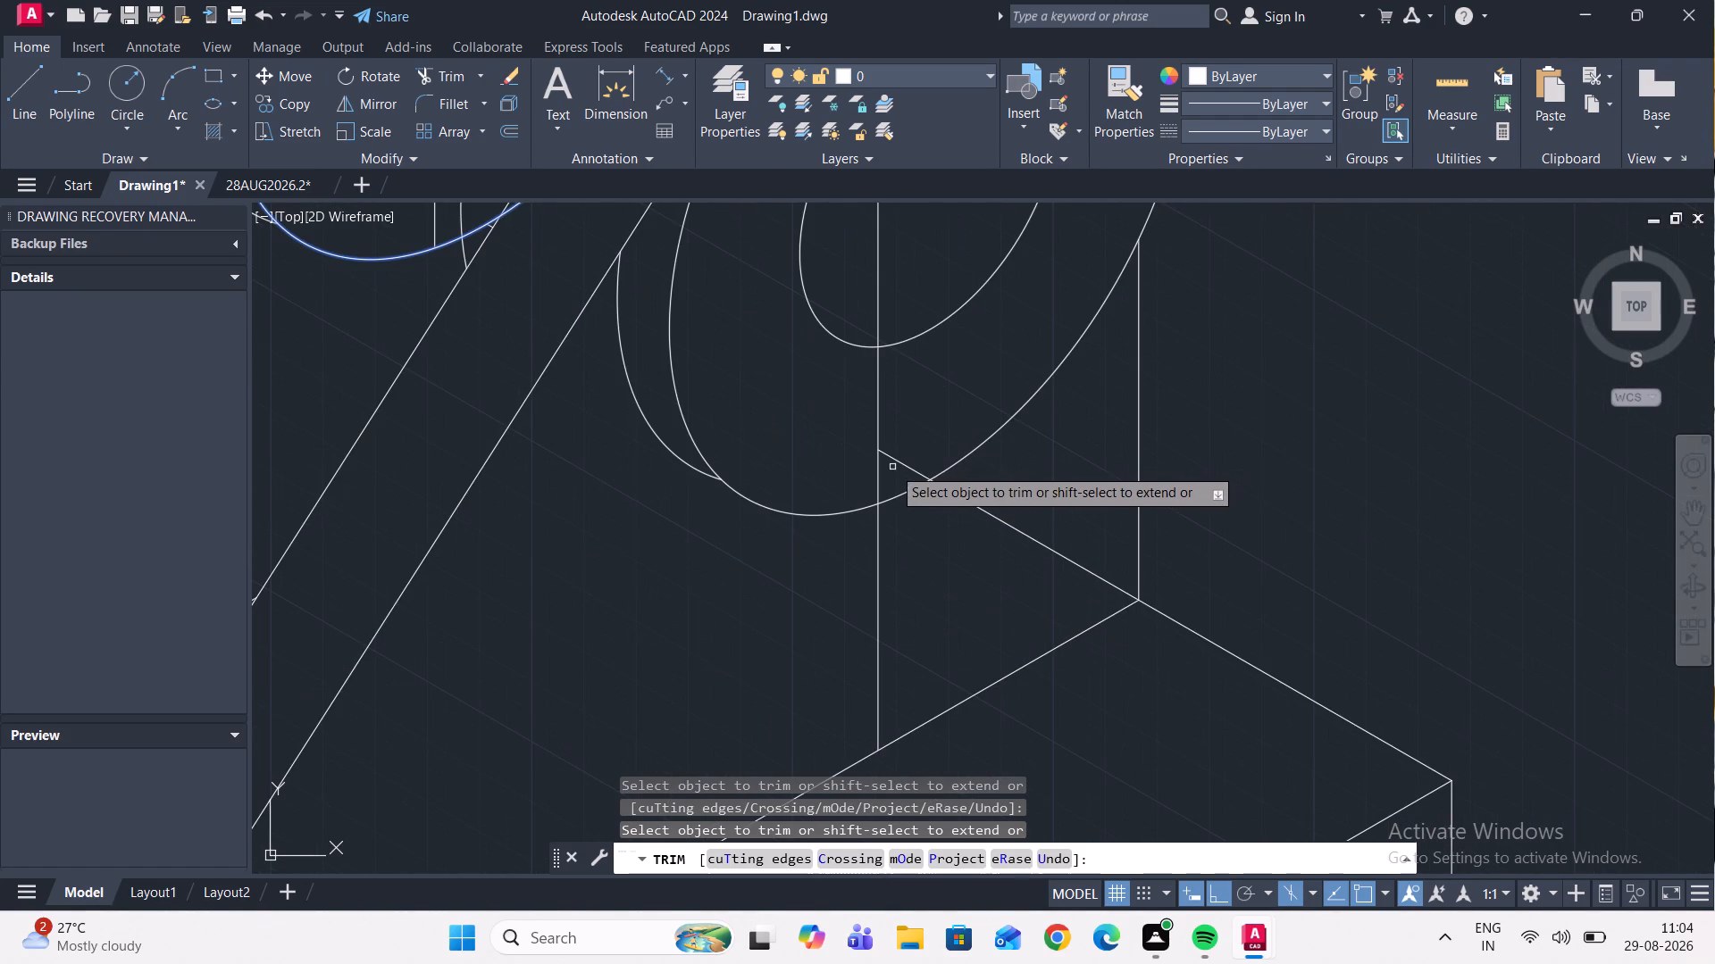
{"action": "left_click", "coordinate": [898, 461]}
{"action": "left_click", "coordinate": [1010, 528]}
Trim away the remaining pieces of the original upright's vertical line inside its small and large isocircles.
{"action": "scroll", "coordinate": [1011, 530], "scroll_direction": "down", "scroll_amount": 2}
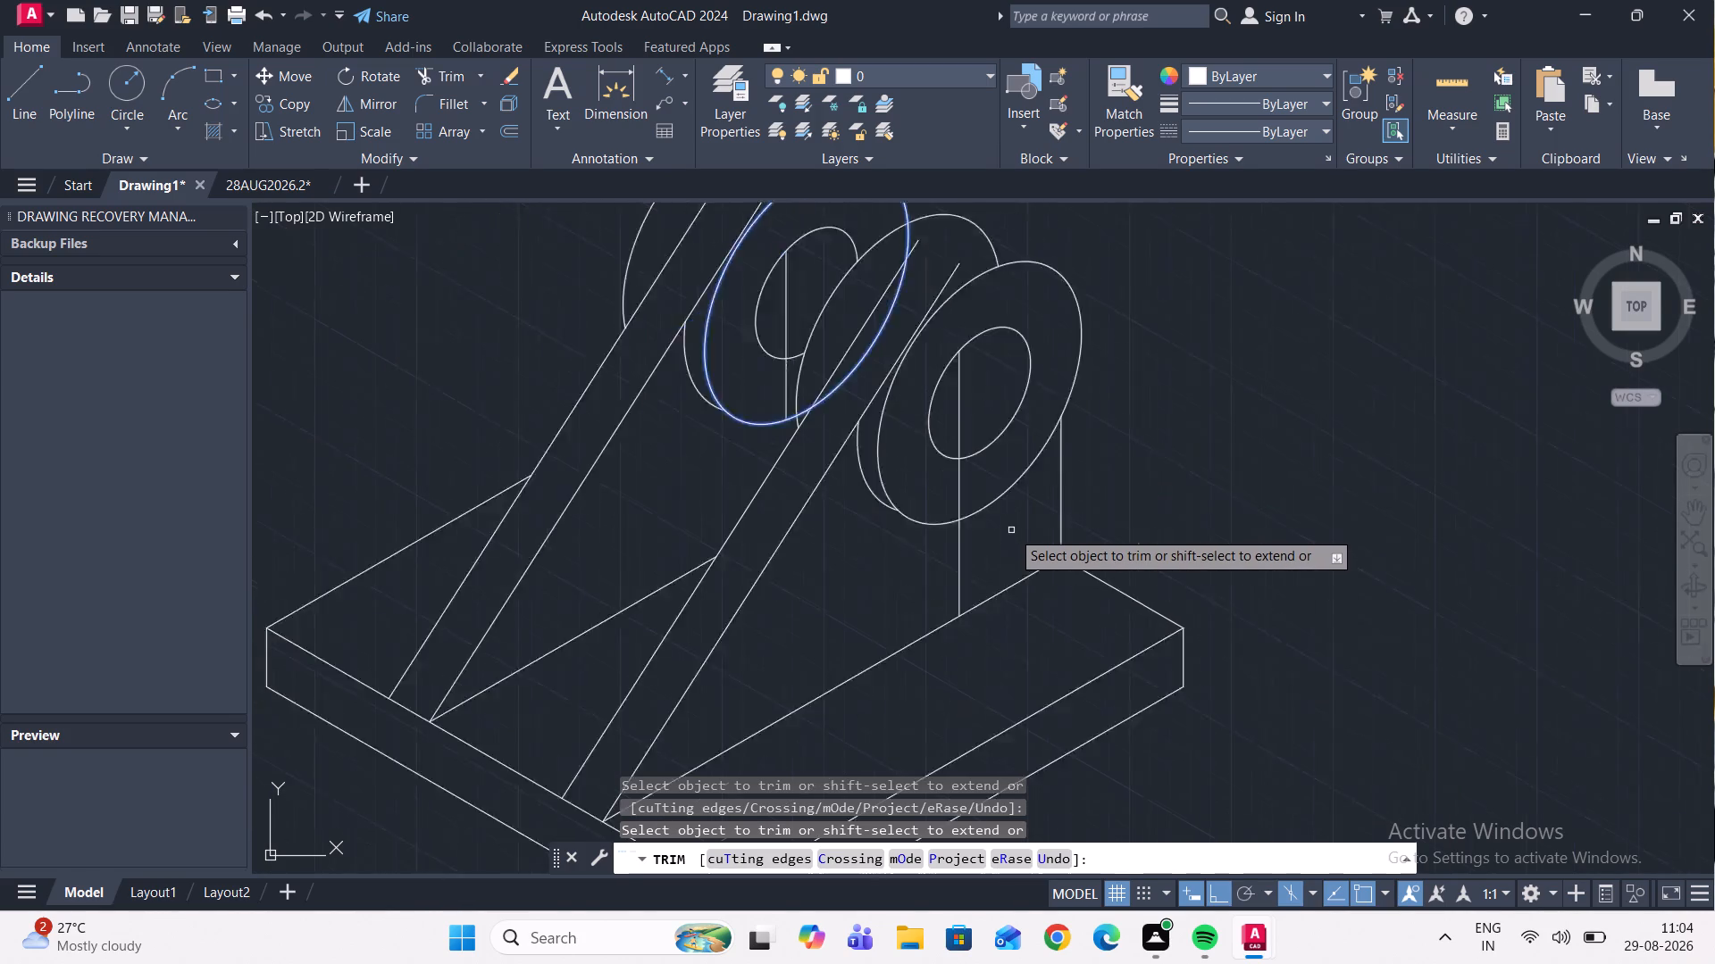
{"action": "scroll", "coordinate": [1011, 530], "scroll_direction": "down", "scroll_amount": 2}
{"action": "scroll", "coordinate": [1009, 532], "scroll_direction": "up", "scroll_amount": 1}
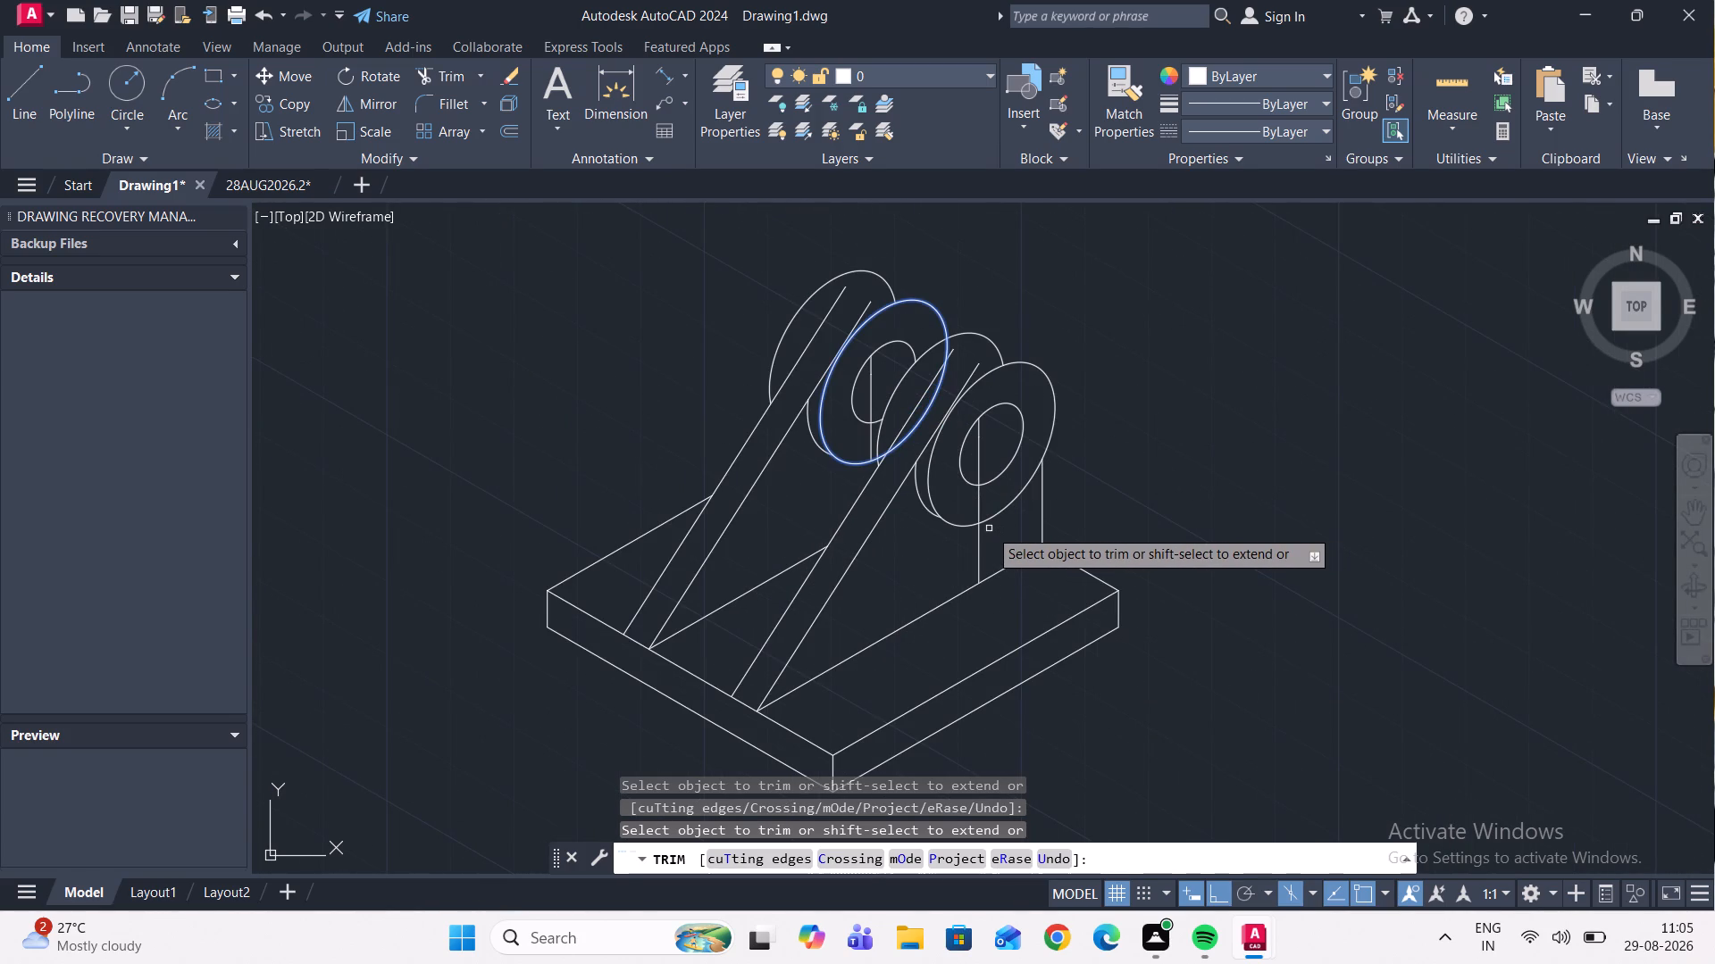
{"action": "scroll", "coordinate": [989, 528], "scroll_direction": "up", "scroll_amount": 1}
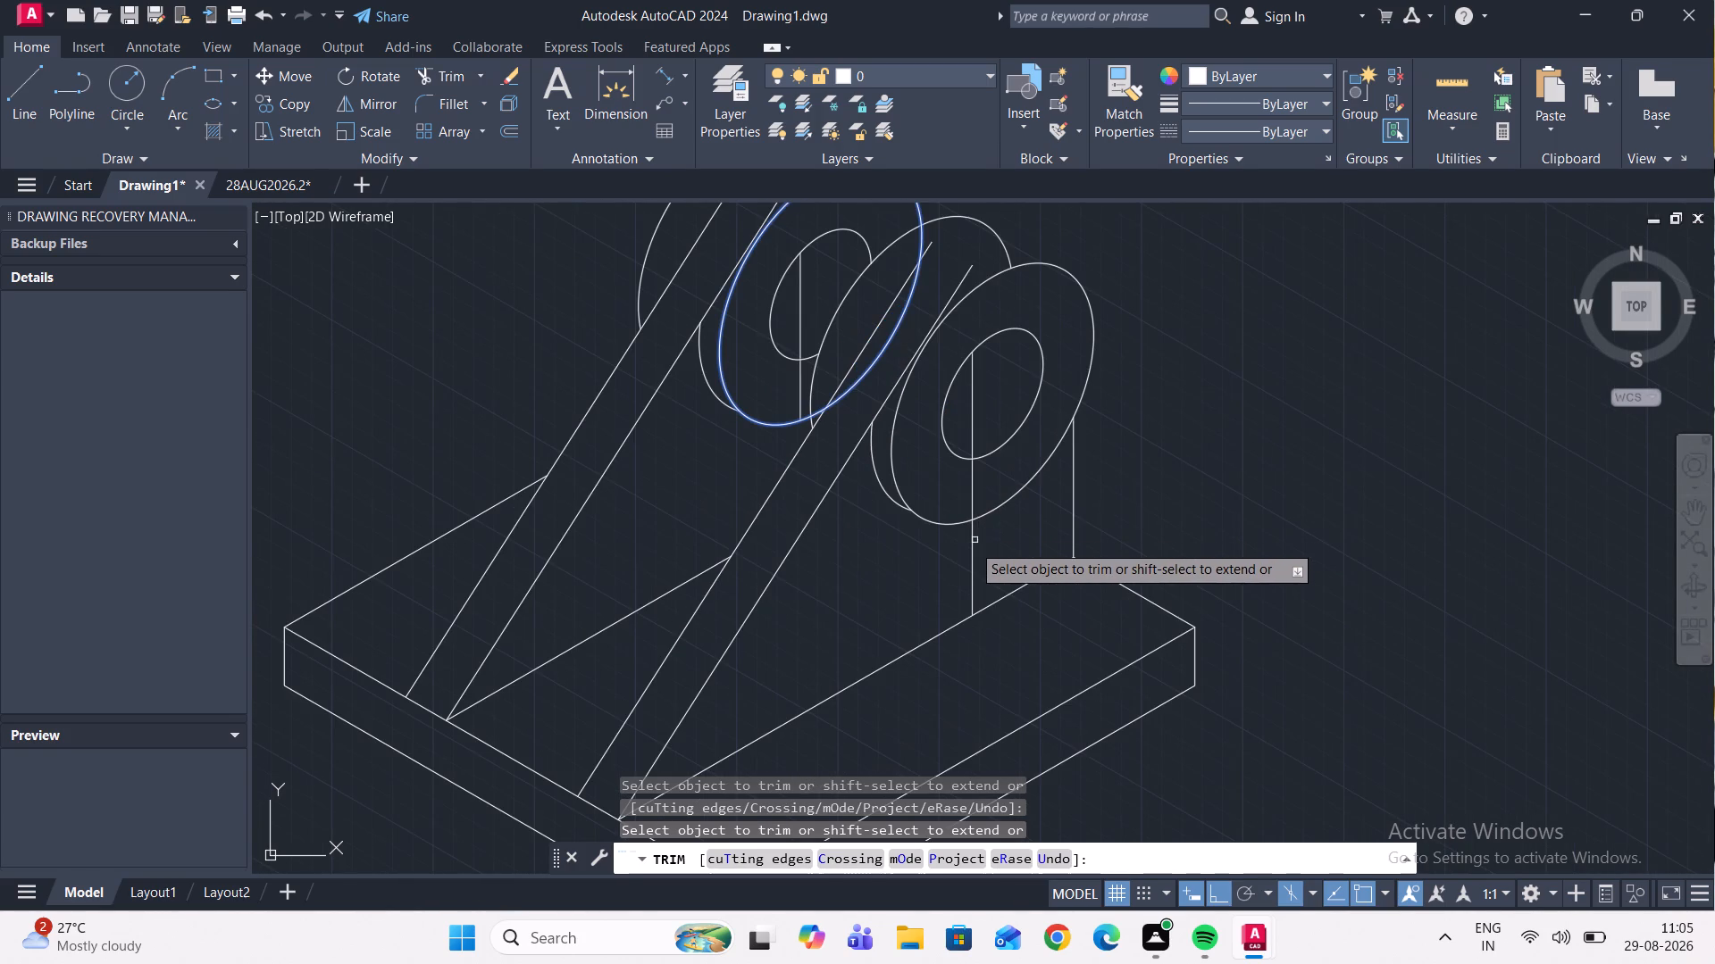
{"action": "scroll", "coordinate": [864, 391], "scroll_direction": "down", "scroll_amount": 2}
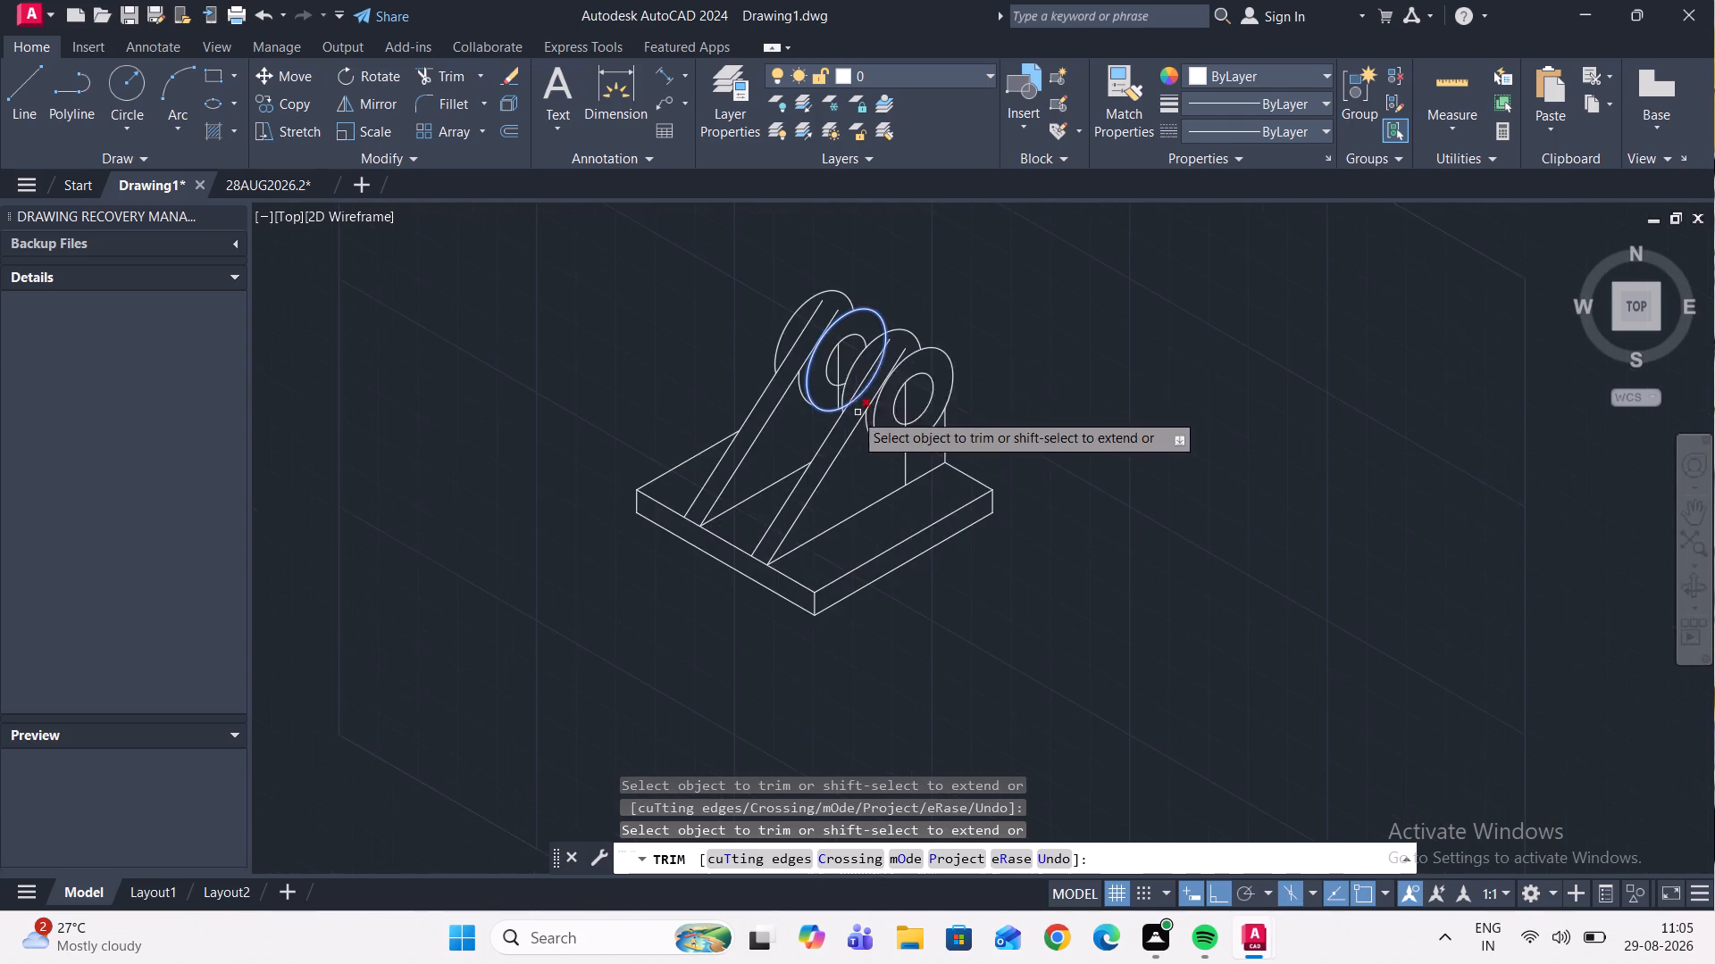
{"action": "scroll", "coordinate": [826, 340], "scroll_direction": "up", "scroll_amount": 2}
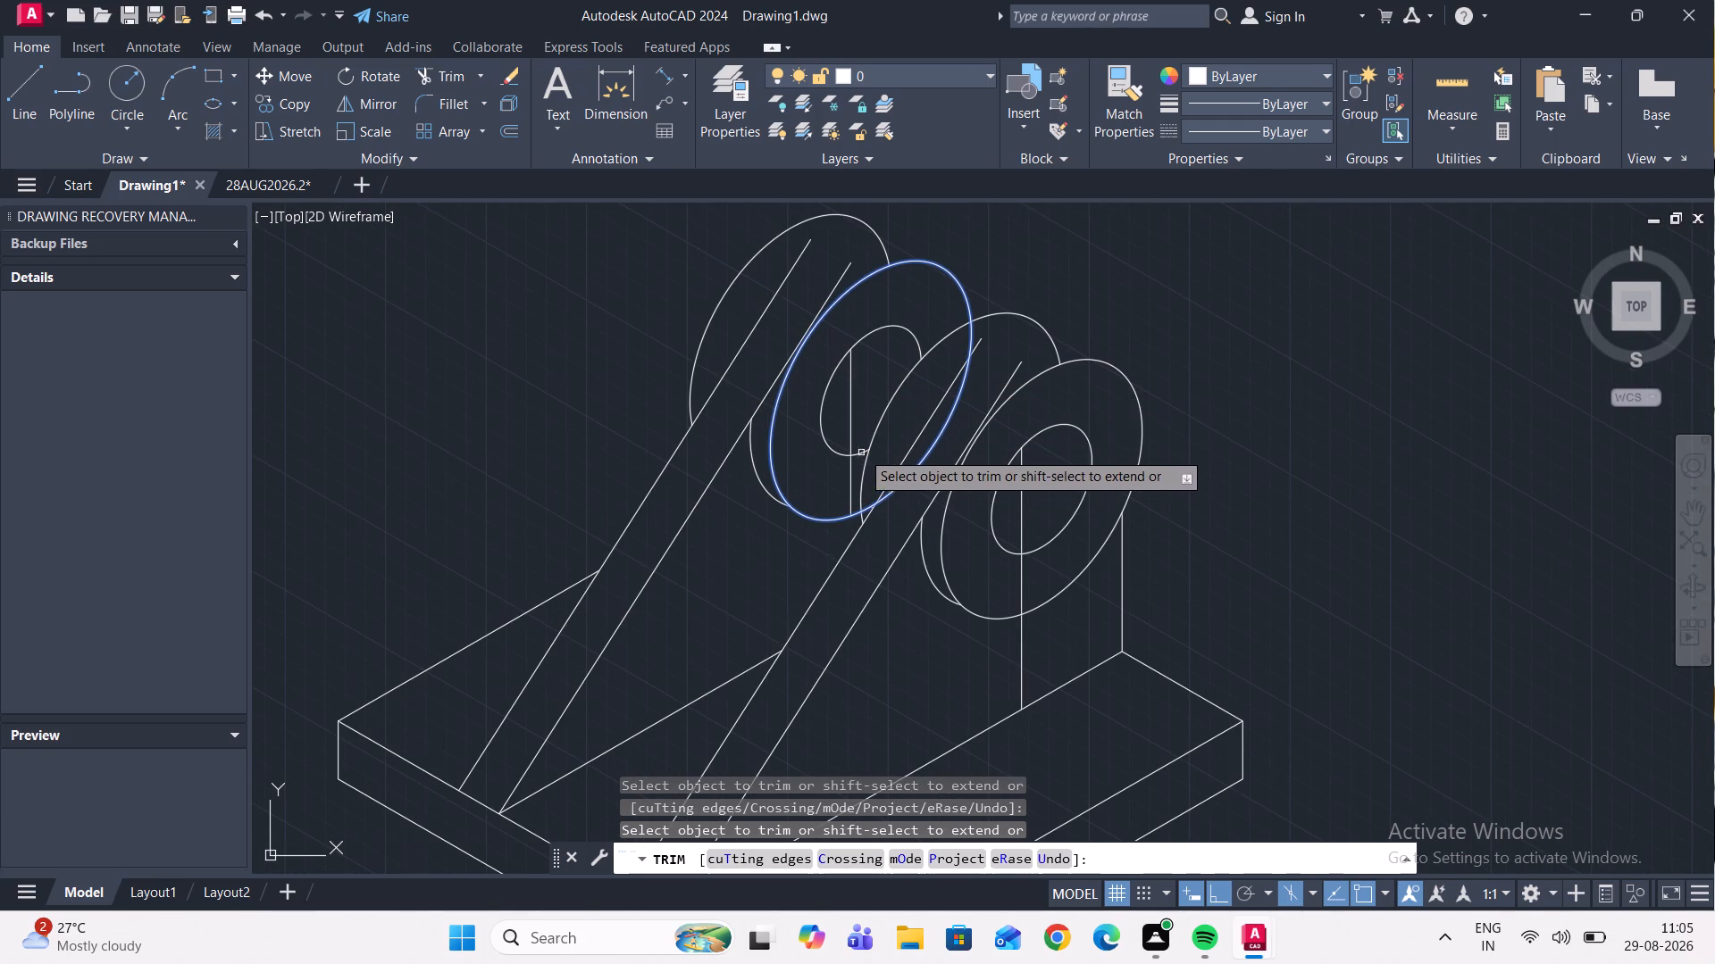
{"action": "left_click", "coordinate": [850, 399]}
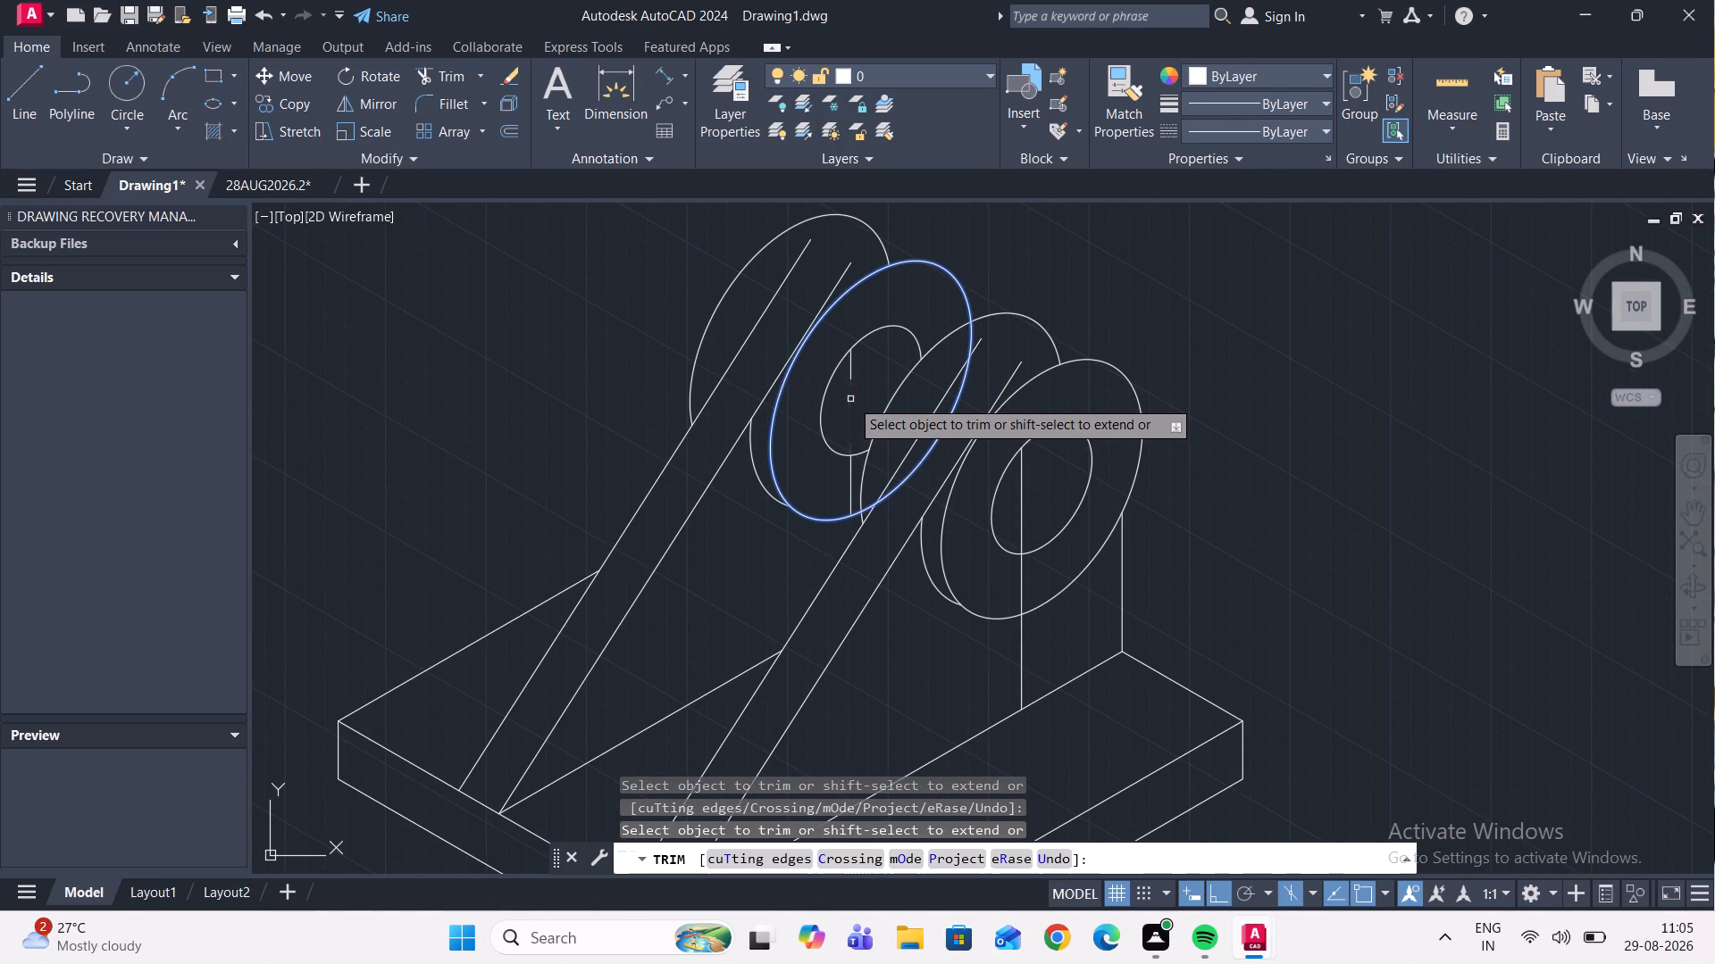
{"action": "left_click", "coordinate": [851, 371]}
{"action": "left_click", "coordinate": [849, 482]}
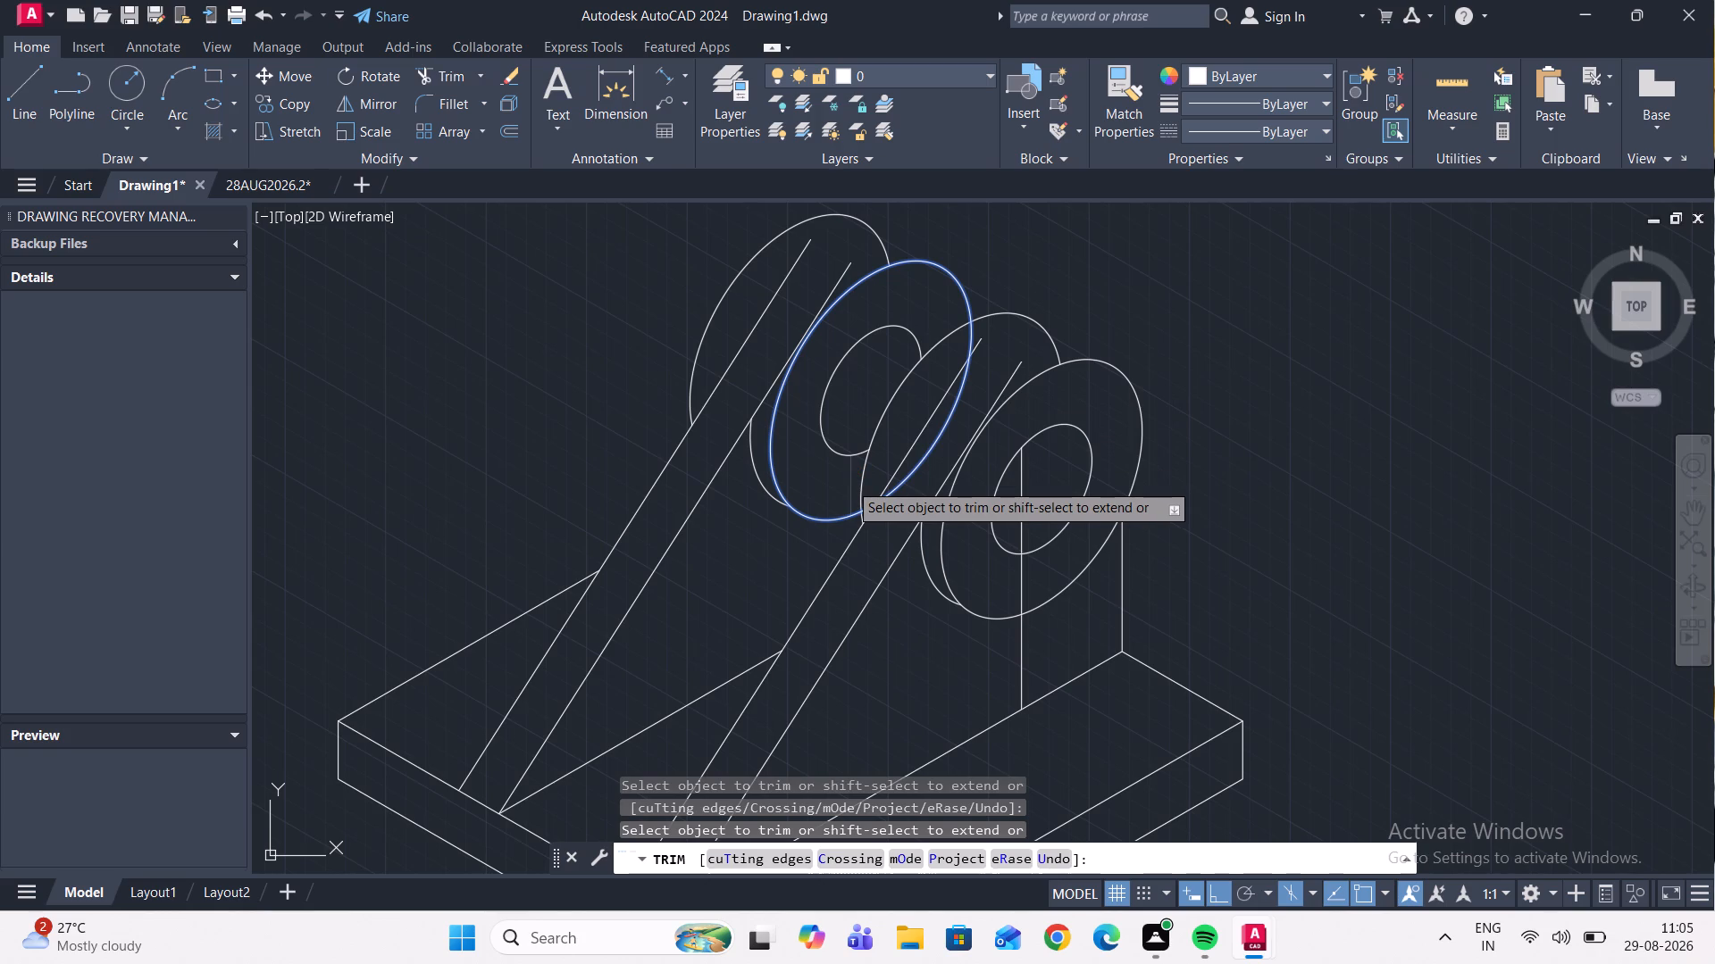
{"action": "scroll", "coordinate": [853, 478], "scroll_direction": "down", "scroll_amount": 1}
{"action": "scroll", "coordinate": [857, 478], "scroll_direction": "up", "scroll_amount": 2}
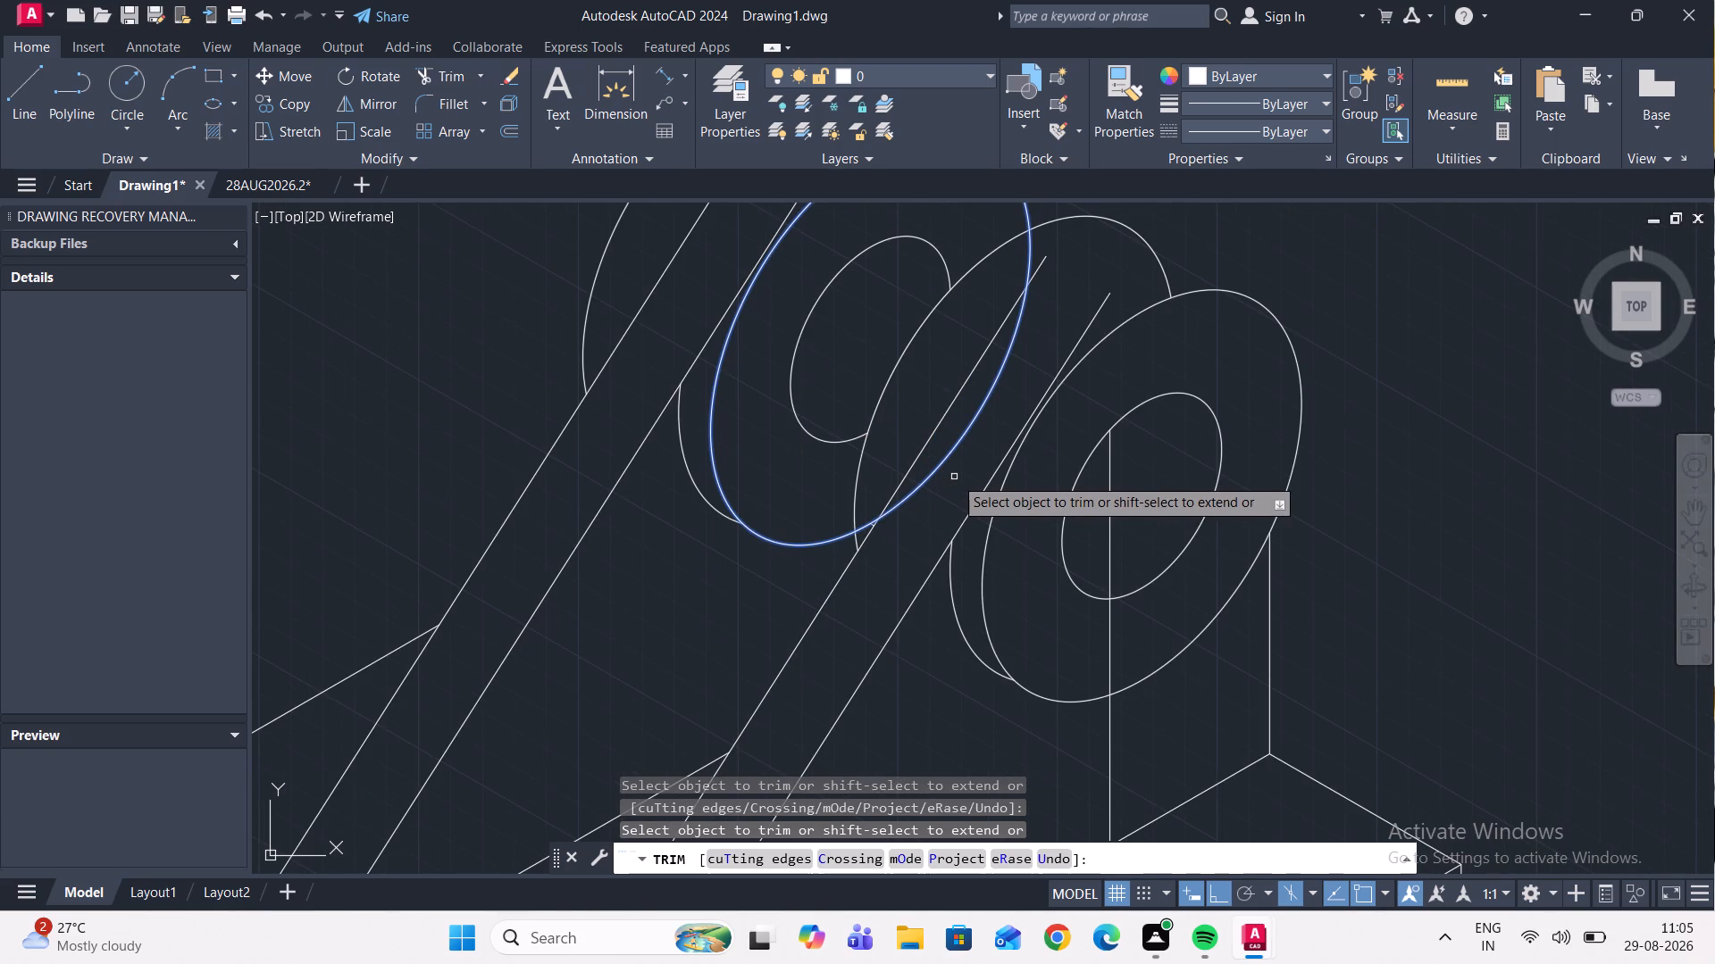
{"action": "key", "text": "Escape"}
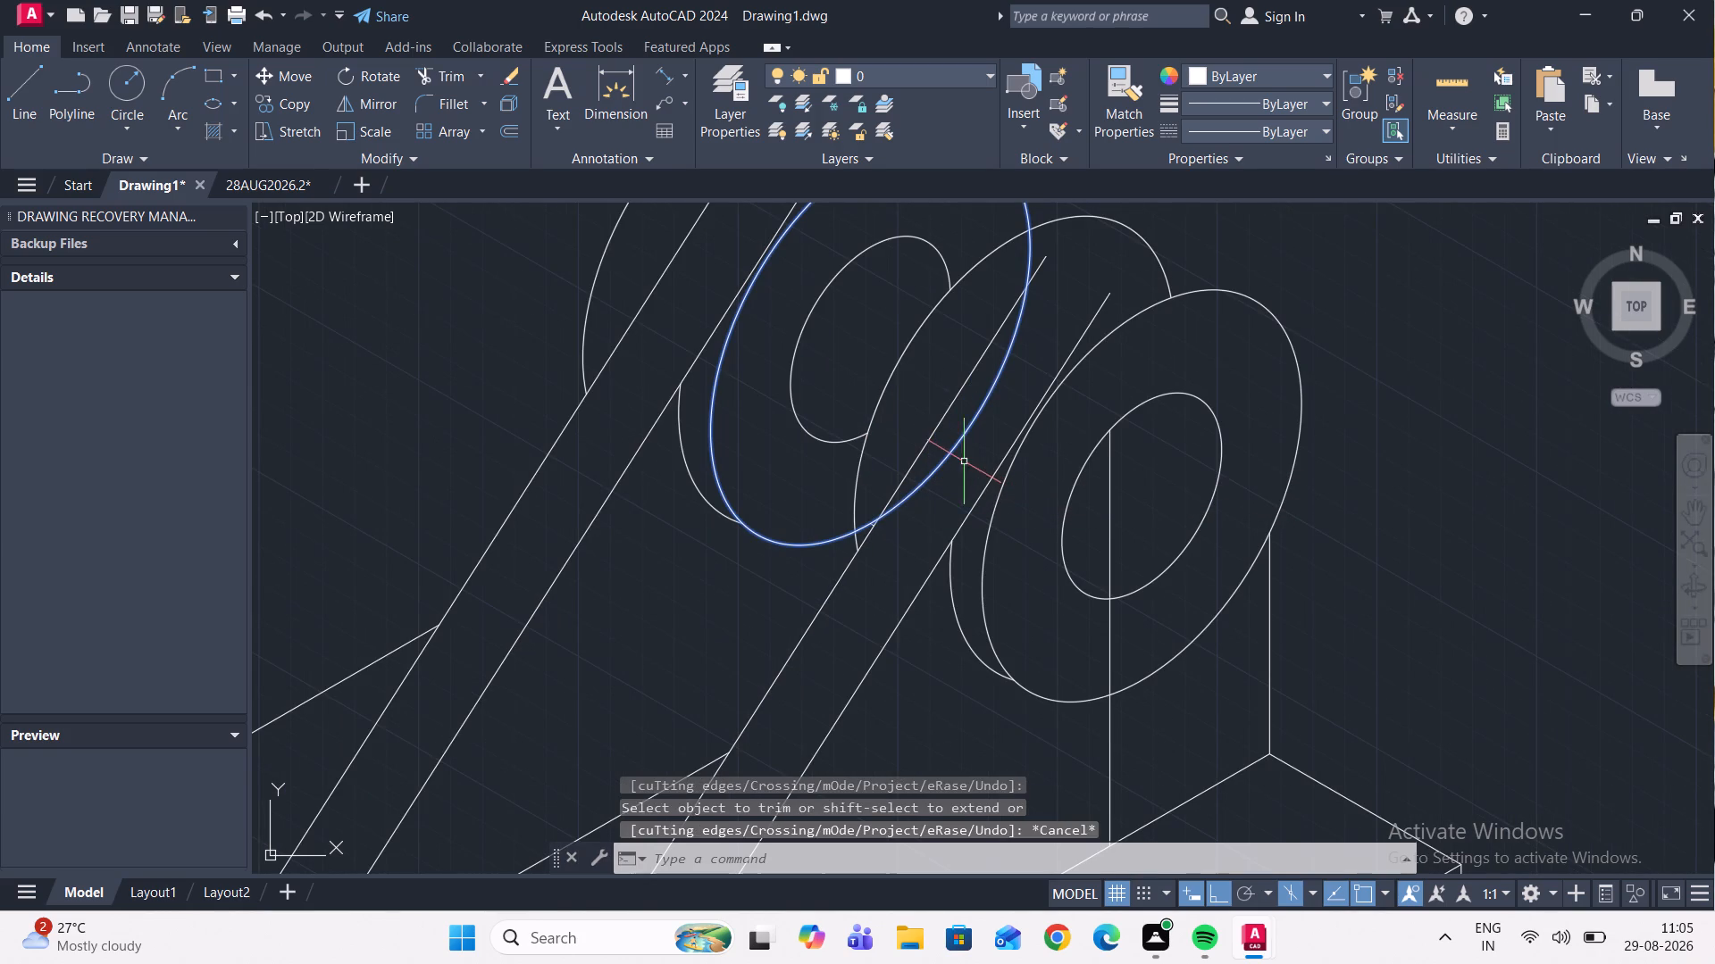
{"action": "key", "text": "Escape"}
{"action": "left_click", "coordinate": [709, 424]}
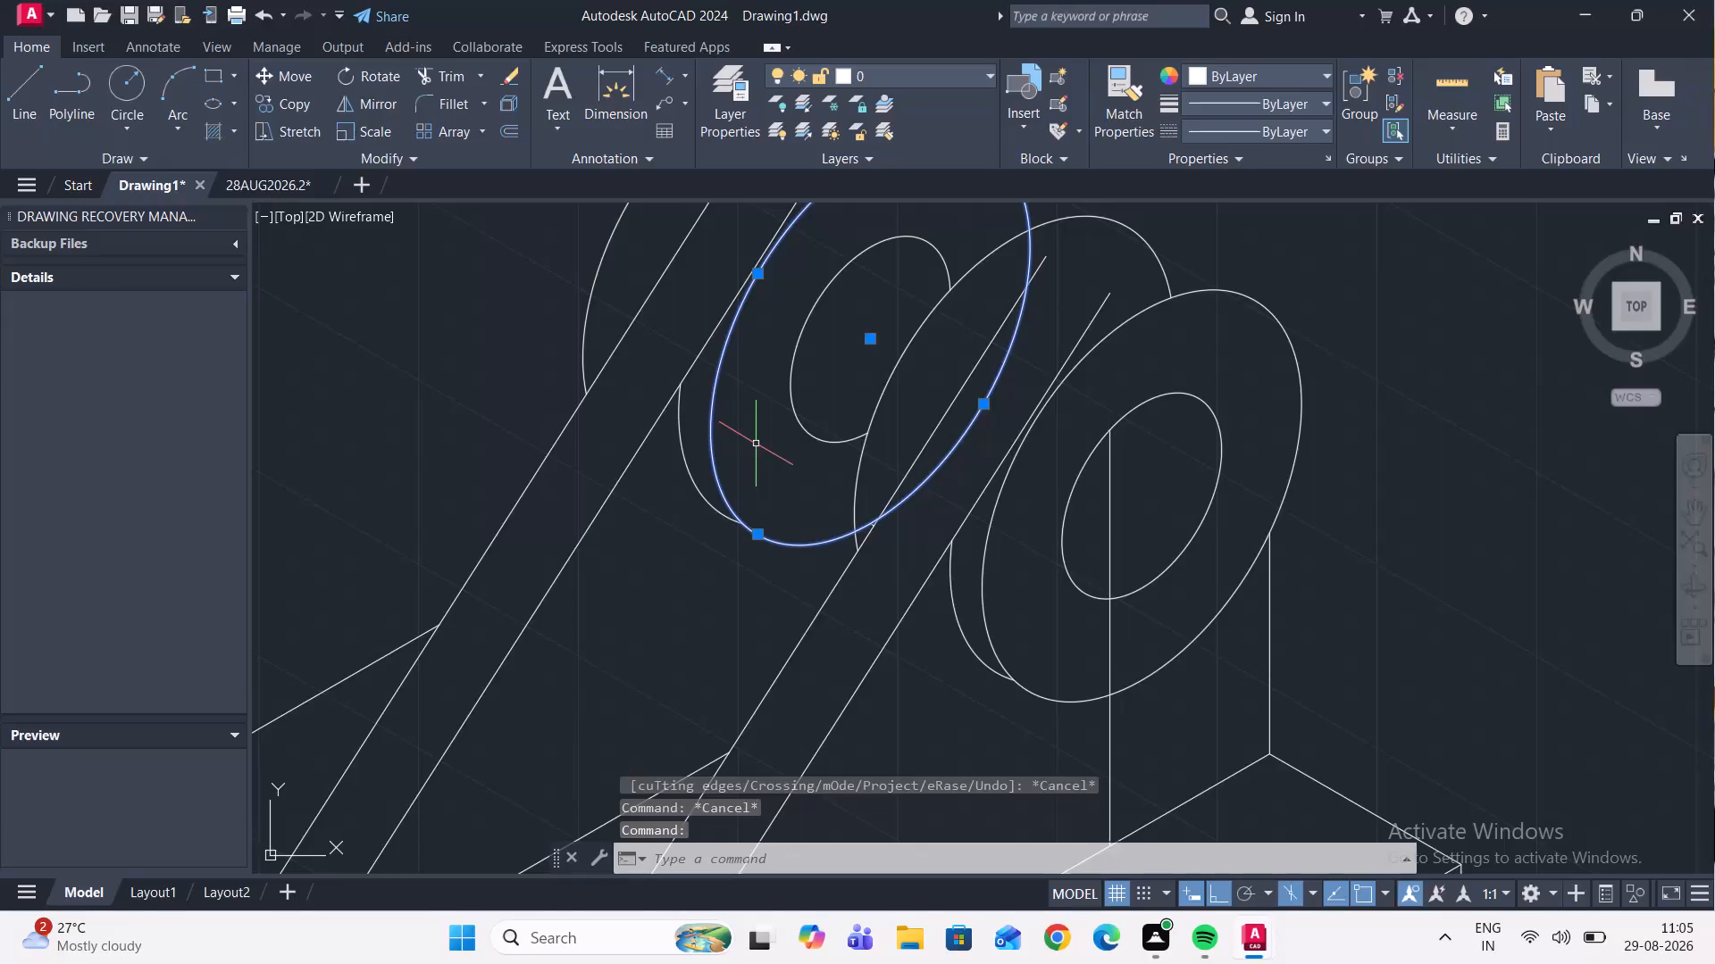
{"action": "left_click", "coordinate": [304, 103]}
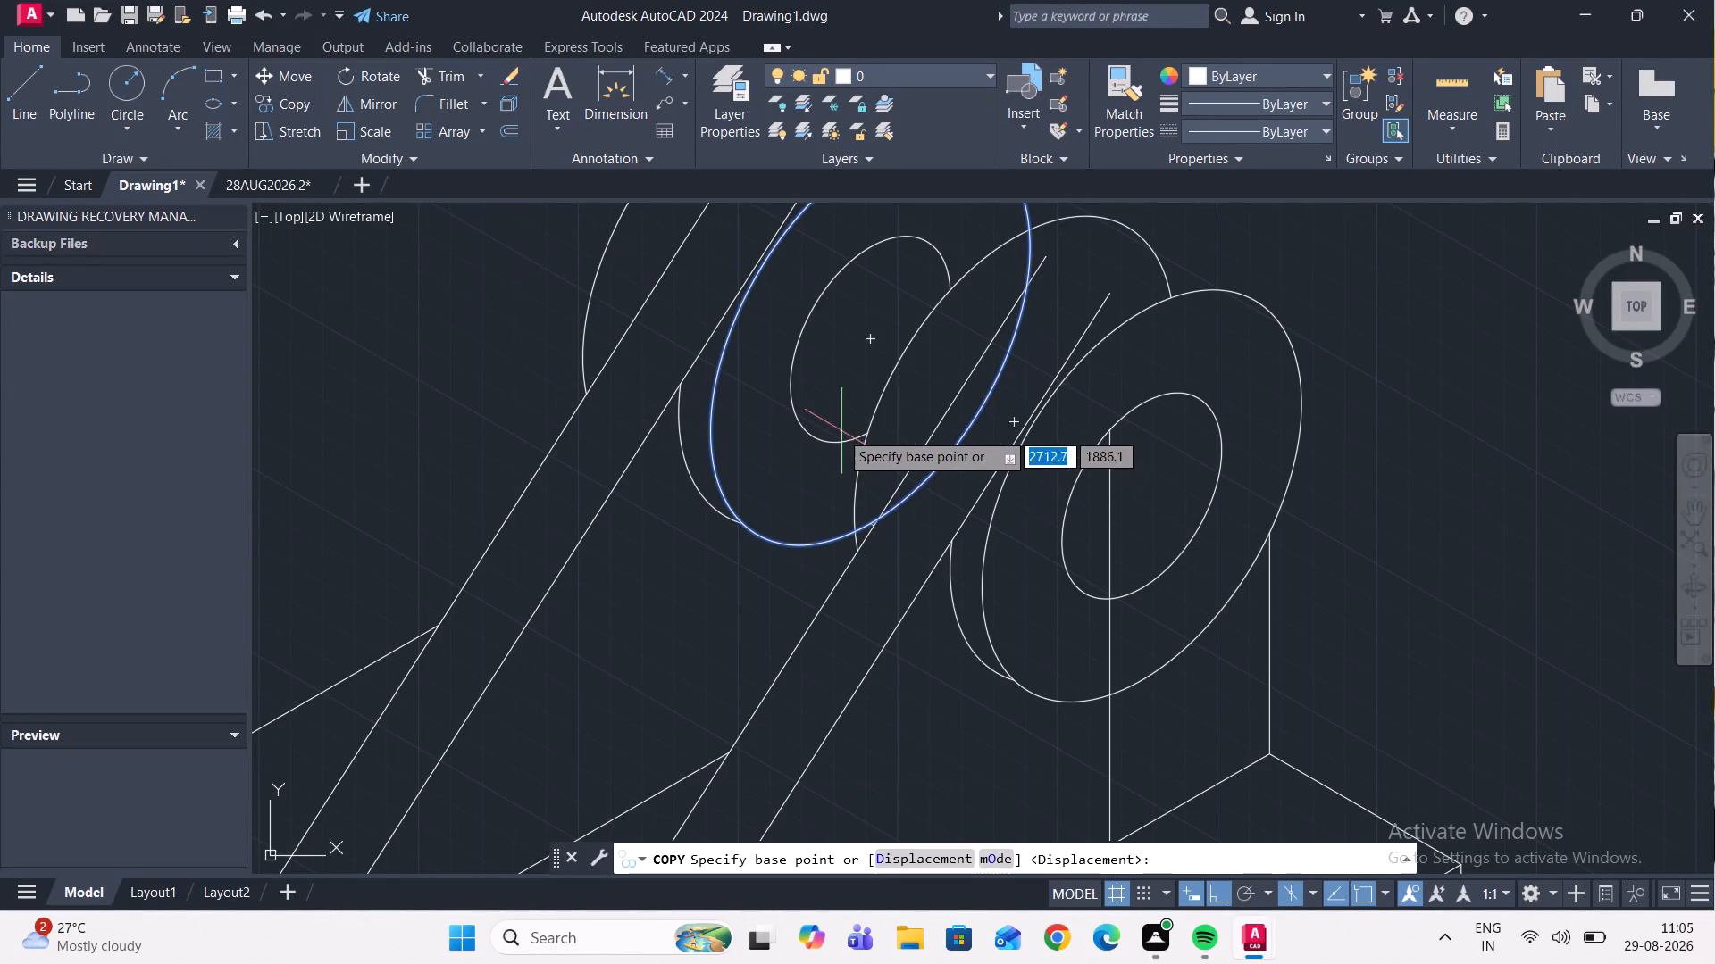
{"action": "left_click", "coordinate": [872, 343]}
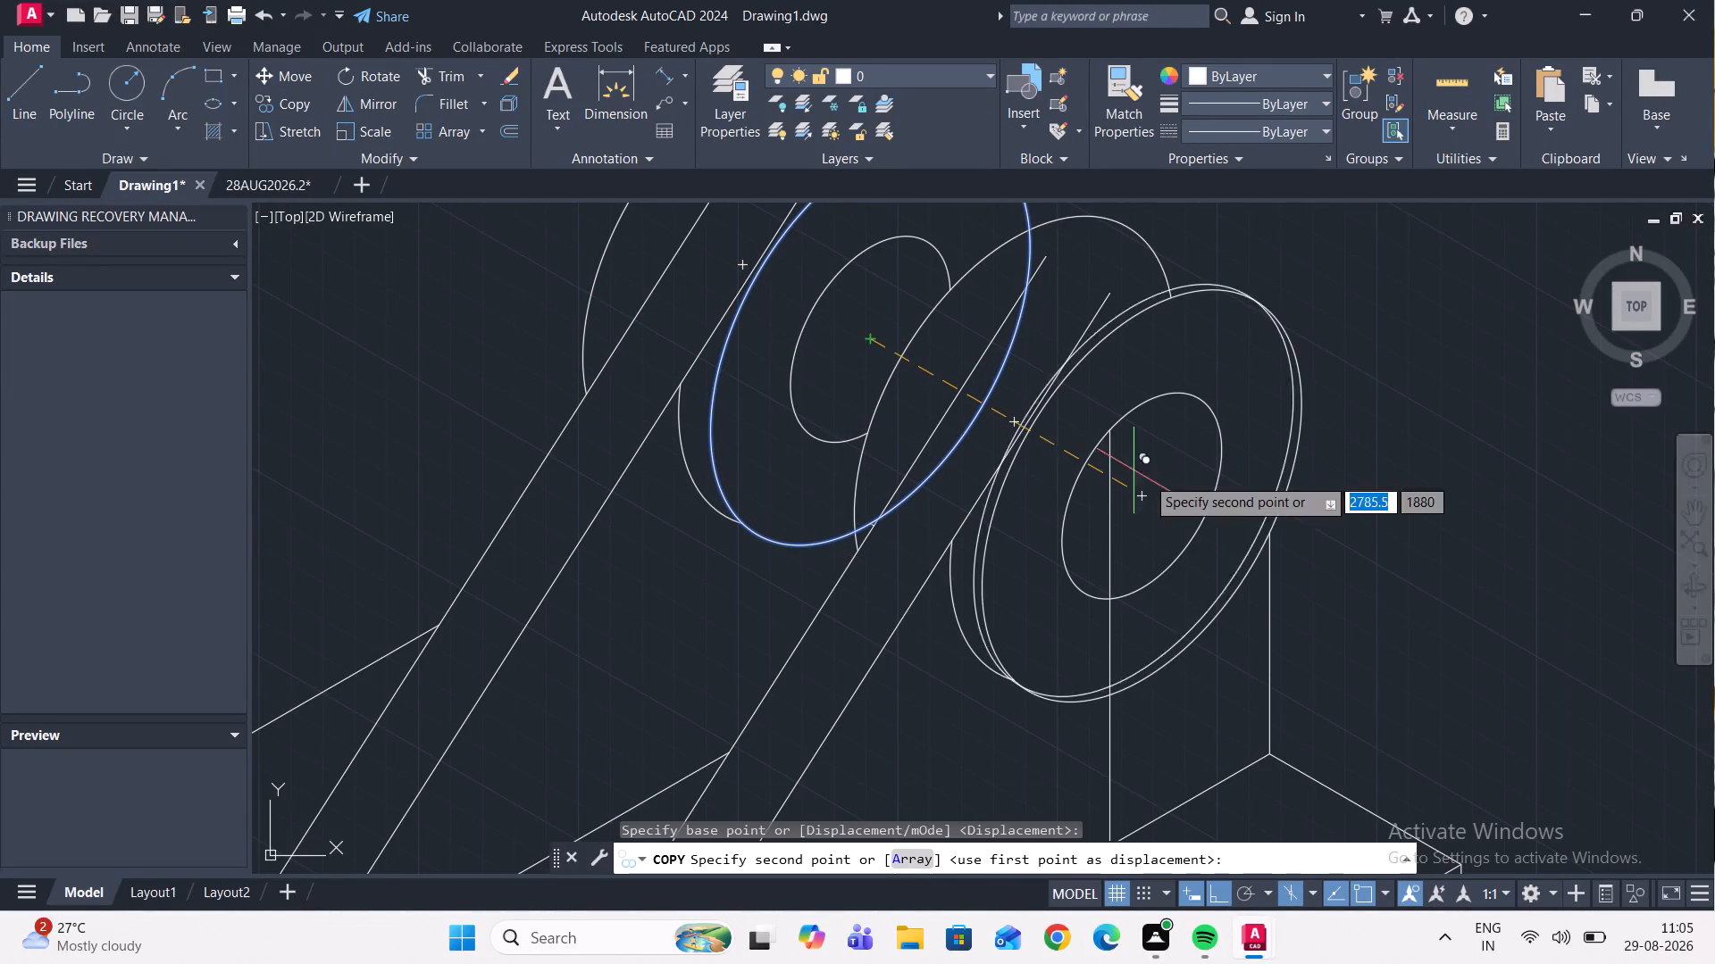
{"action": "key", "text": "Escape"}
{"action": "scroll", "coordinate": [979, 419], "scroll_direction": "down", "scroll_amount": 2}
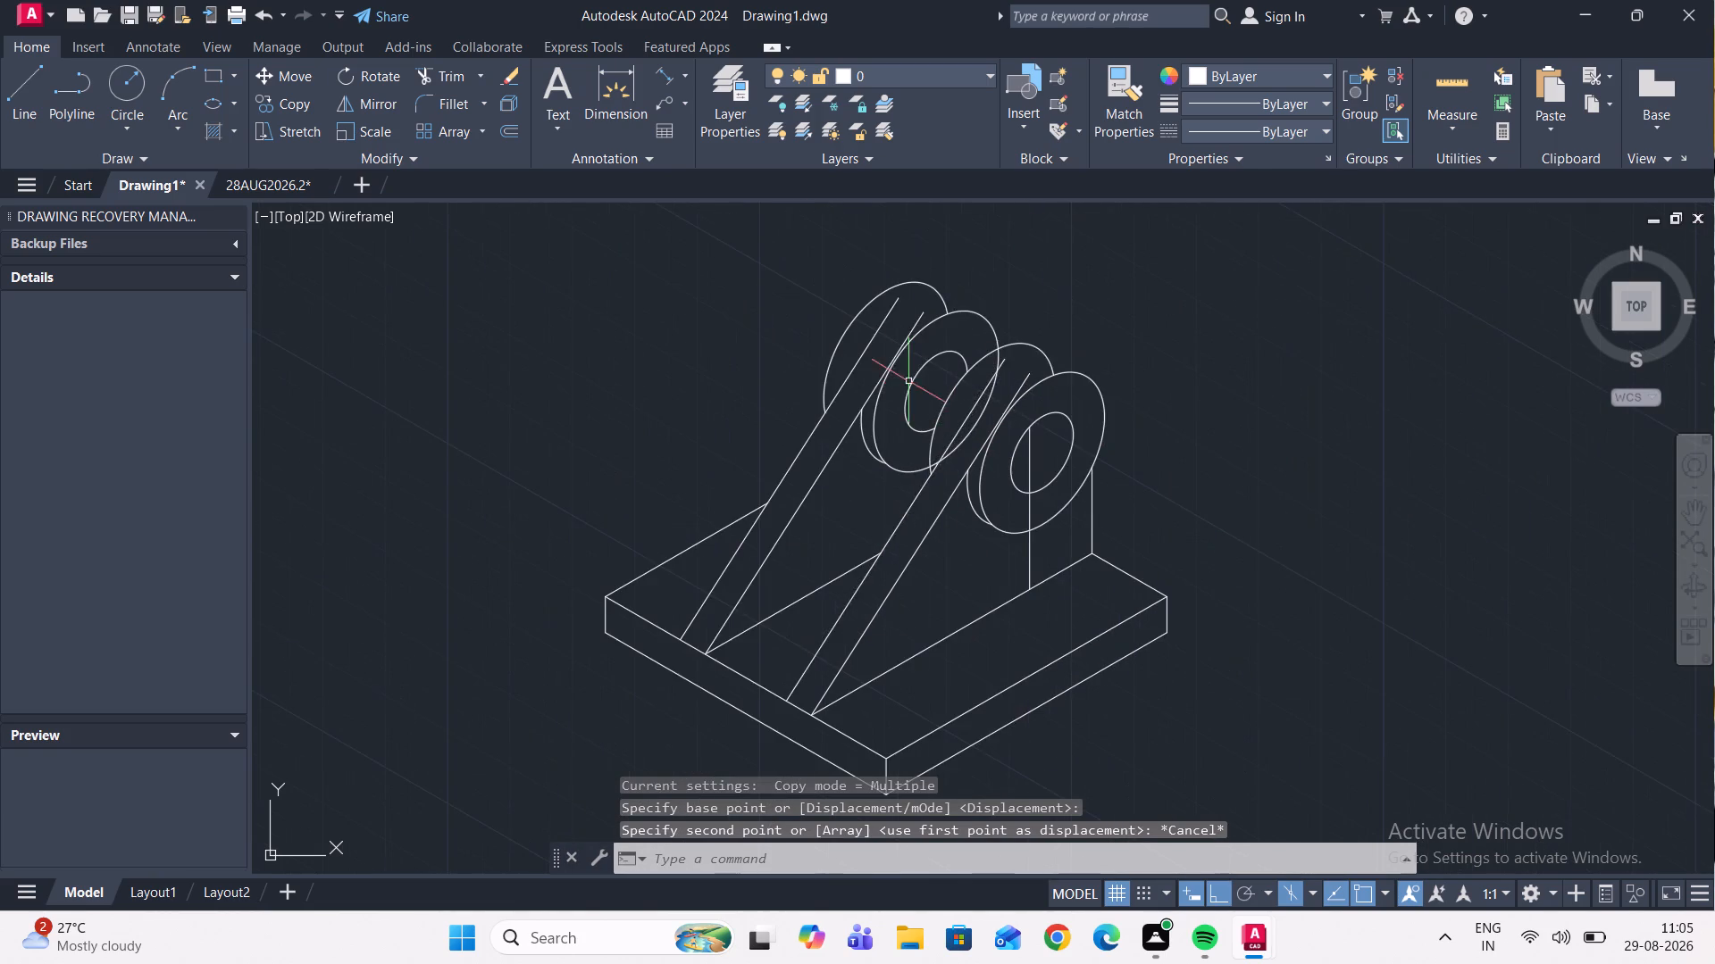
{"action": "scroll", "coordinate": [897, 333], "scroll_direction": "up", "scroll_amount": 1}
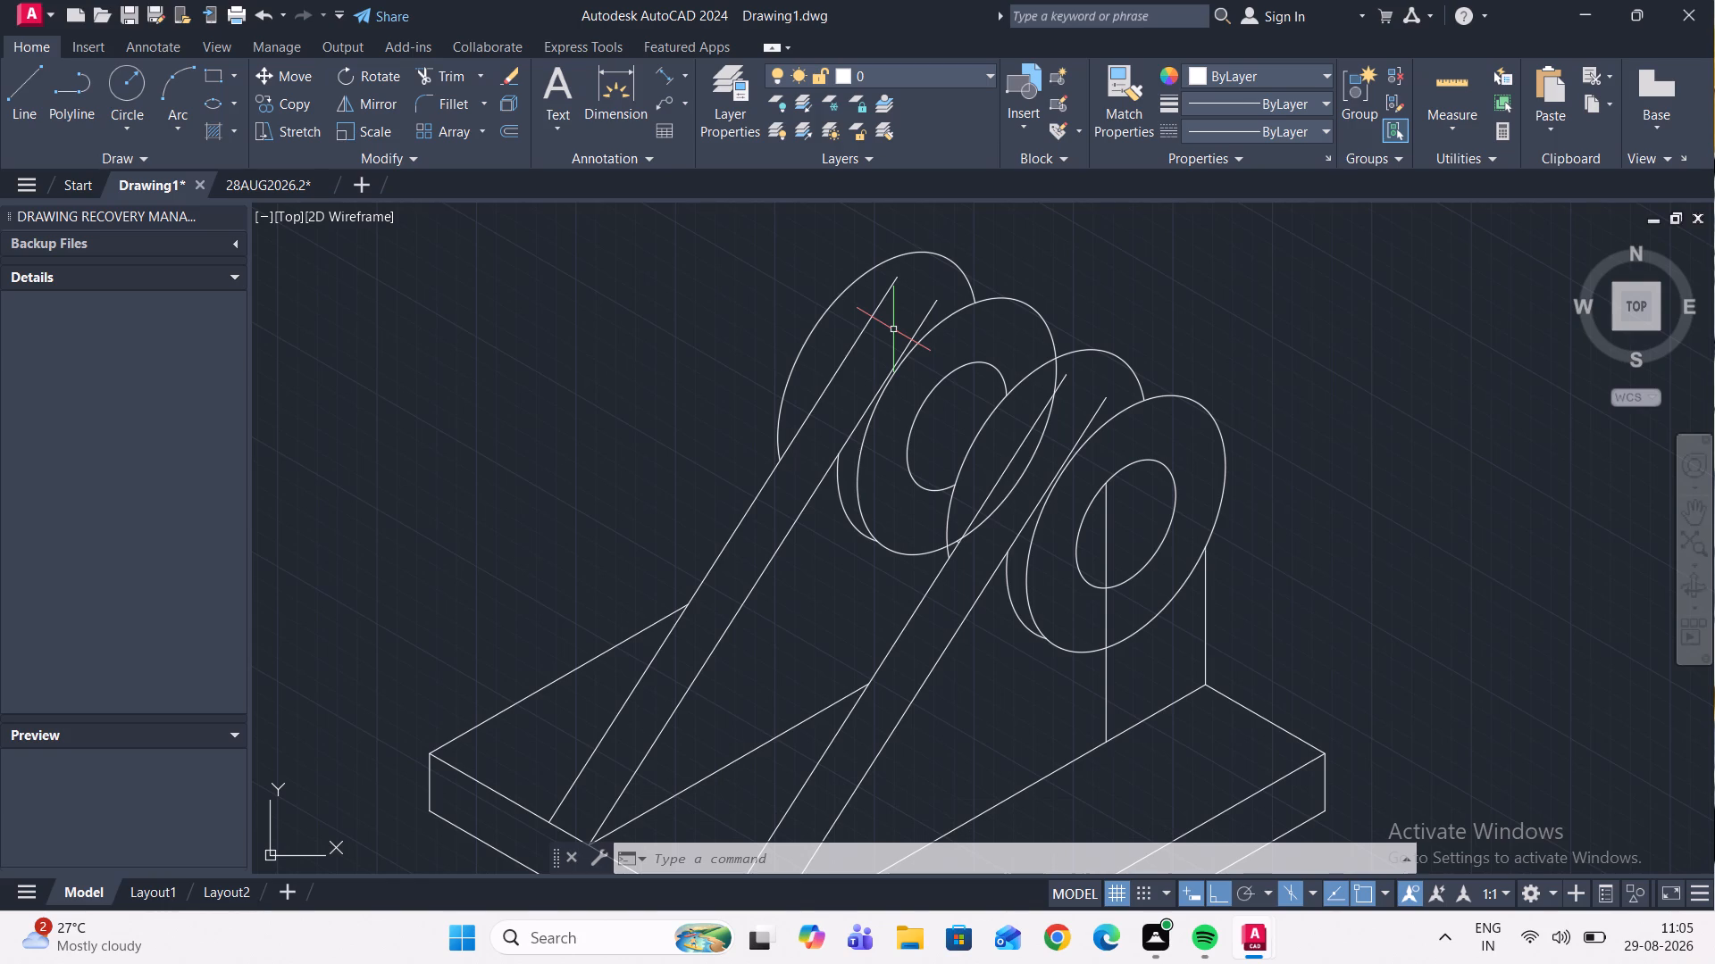
Trim the parts of the rear upright's large front isocircle that overlap the front upright's back isocircle and slanted line.
{"action": "scroll", "coordinate": [932, 335], "scroll_direction": "down", "scroll_amount": 1}
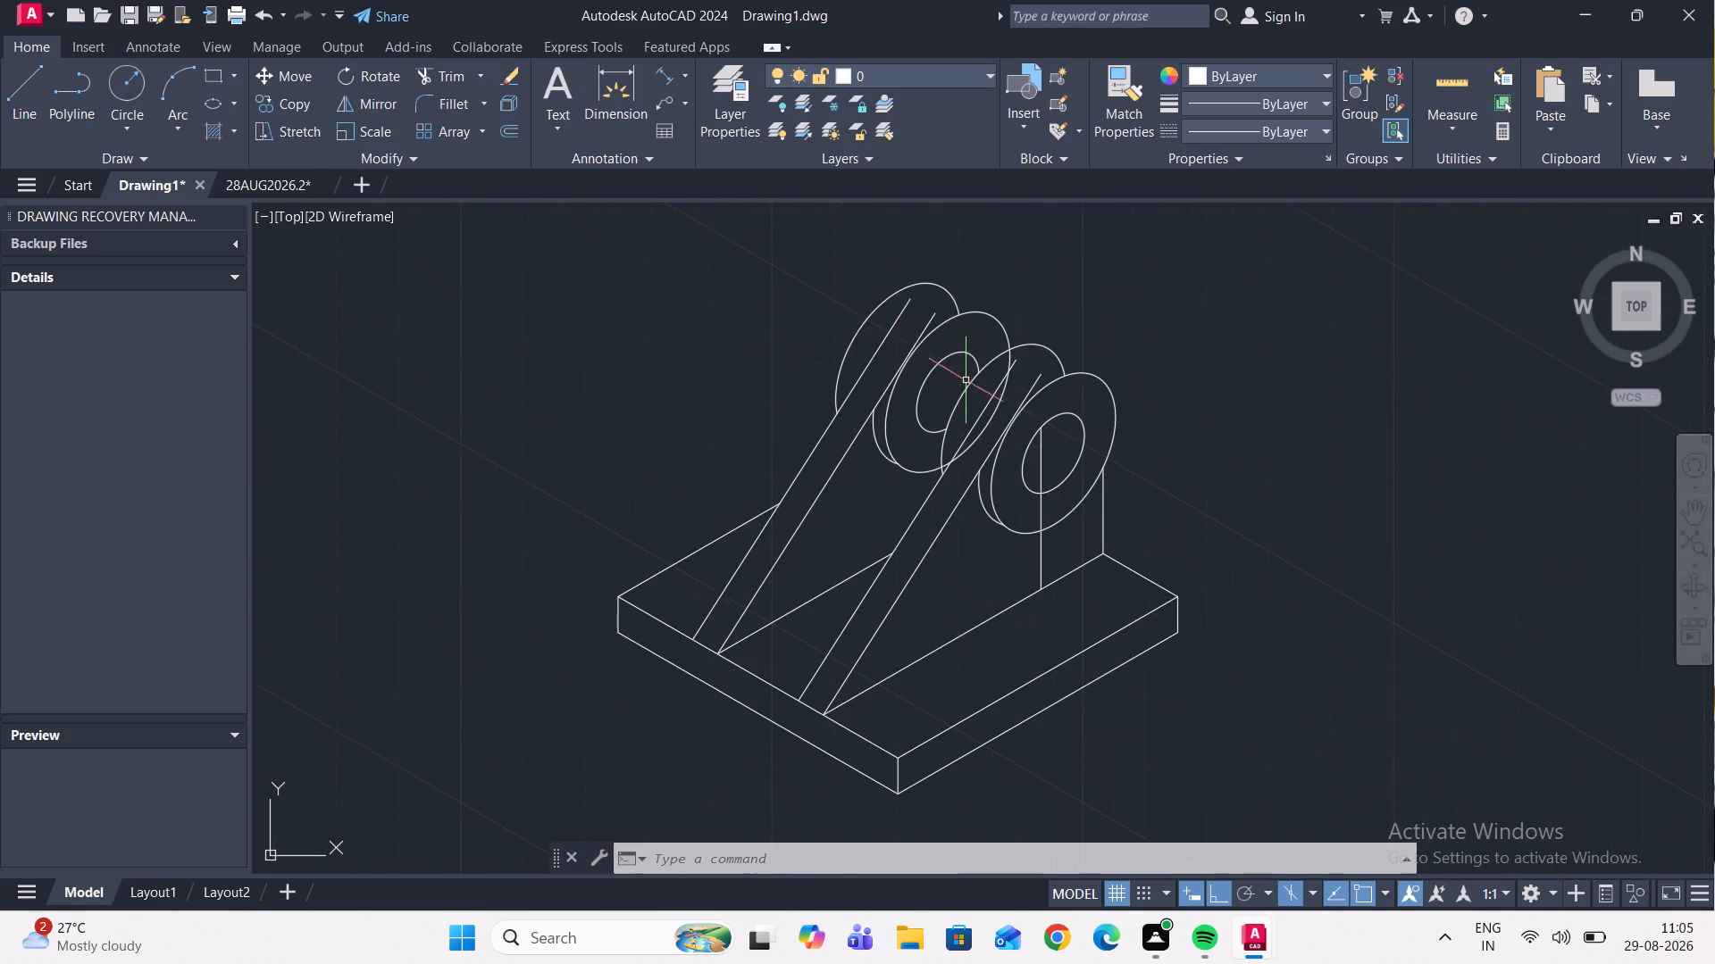
{"action": "scroll", "coordinate": [966, 381], "scroll_direction": "down", "scroll_amount": 1}
{"action": "scroll", "coordinate": [956, 376], "scroll_direction": "up", "scroll_amount": 2}
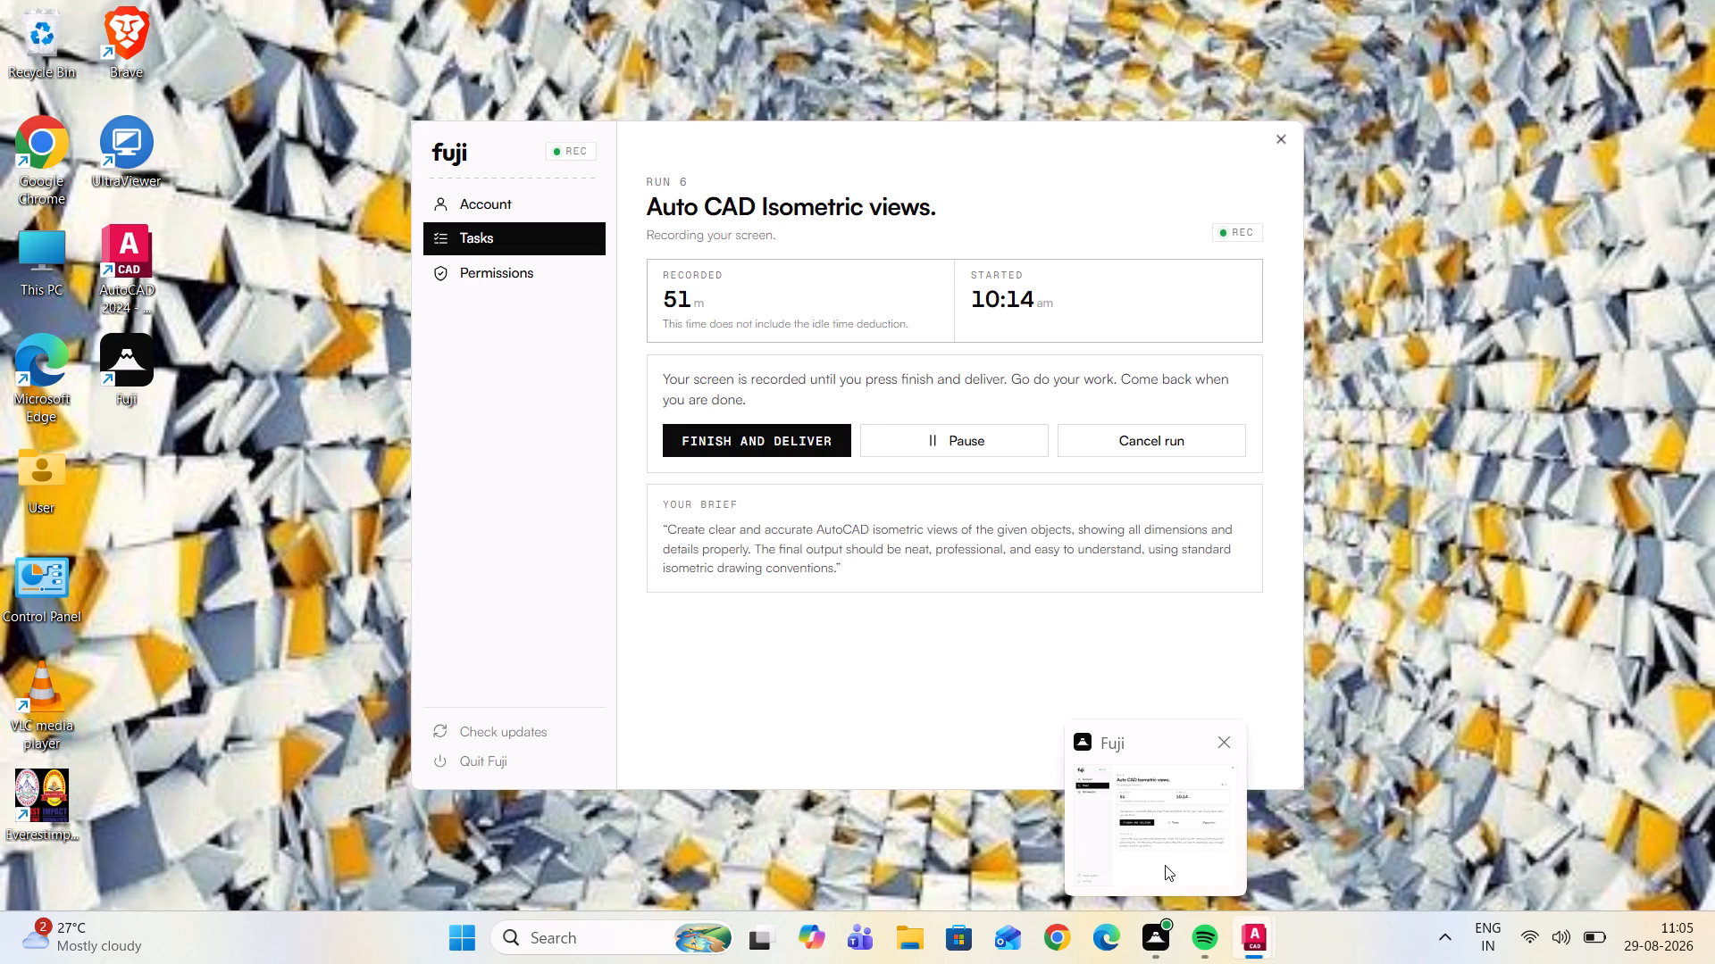
{"action": "scroll", "coordinate": [1086, 578], "scroll_direction": "down", "scroll_amount": 2}
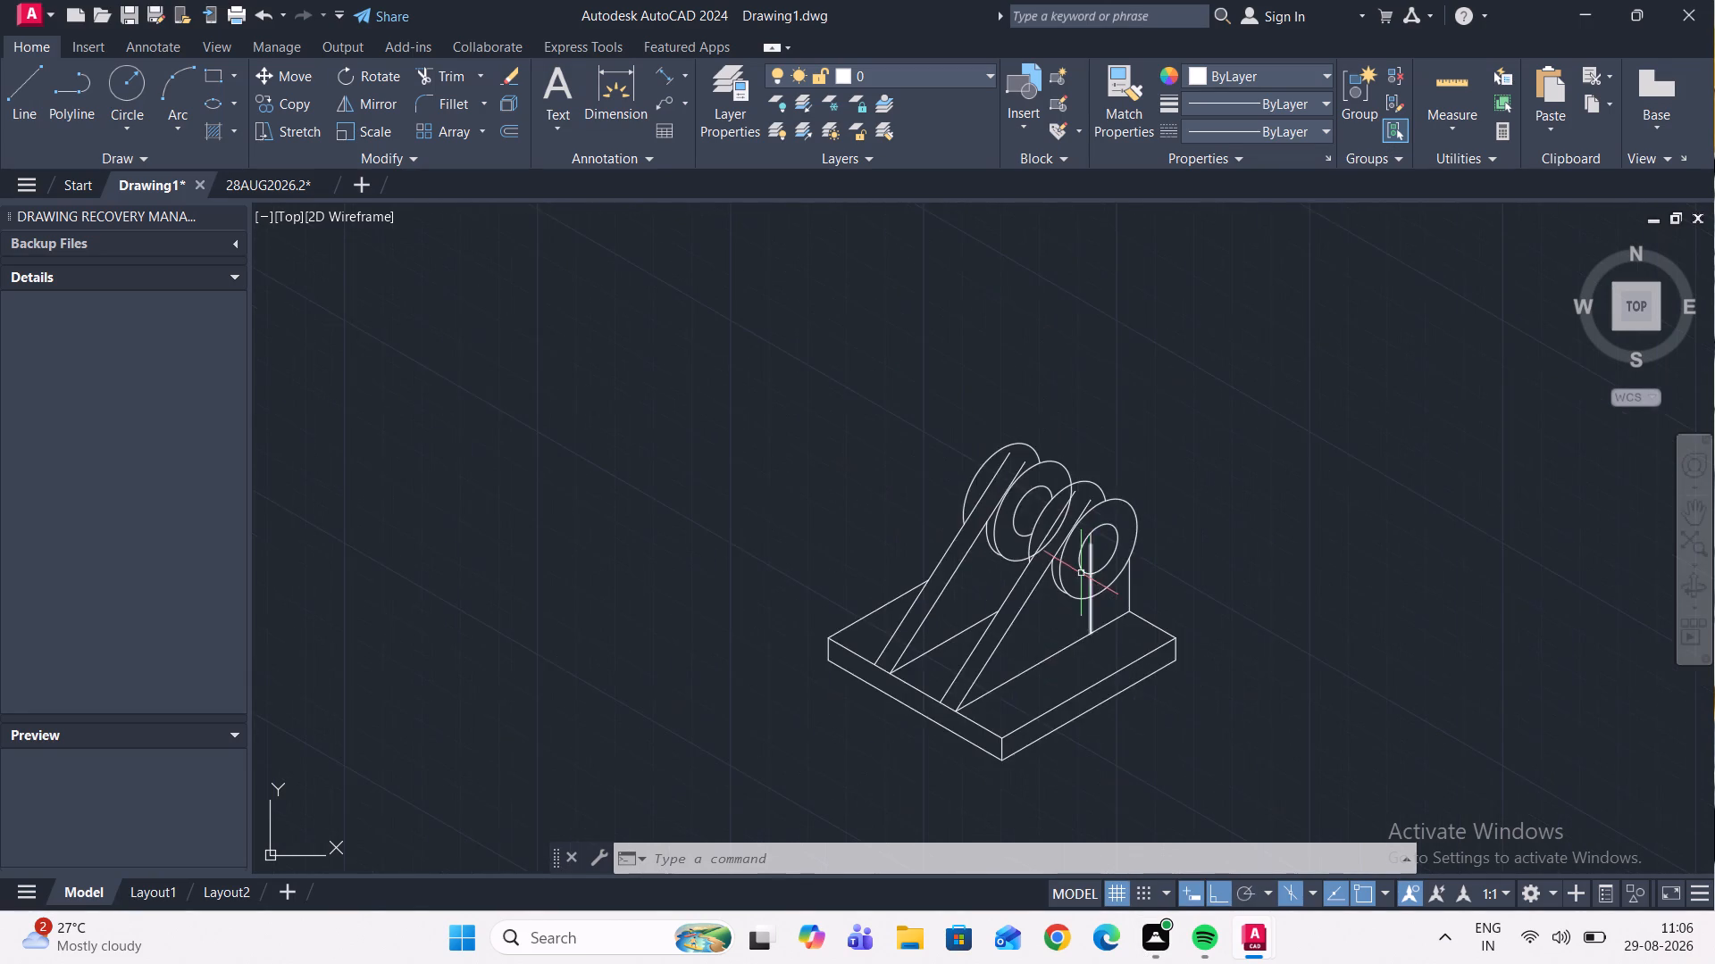
{"action": "scroll", "coordinate": [1080, 572], "scroll_direction": "up", "scroll_amount": 3}
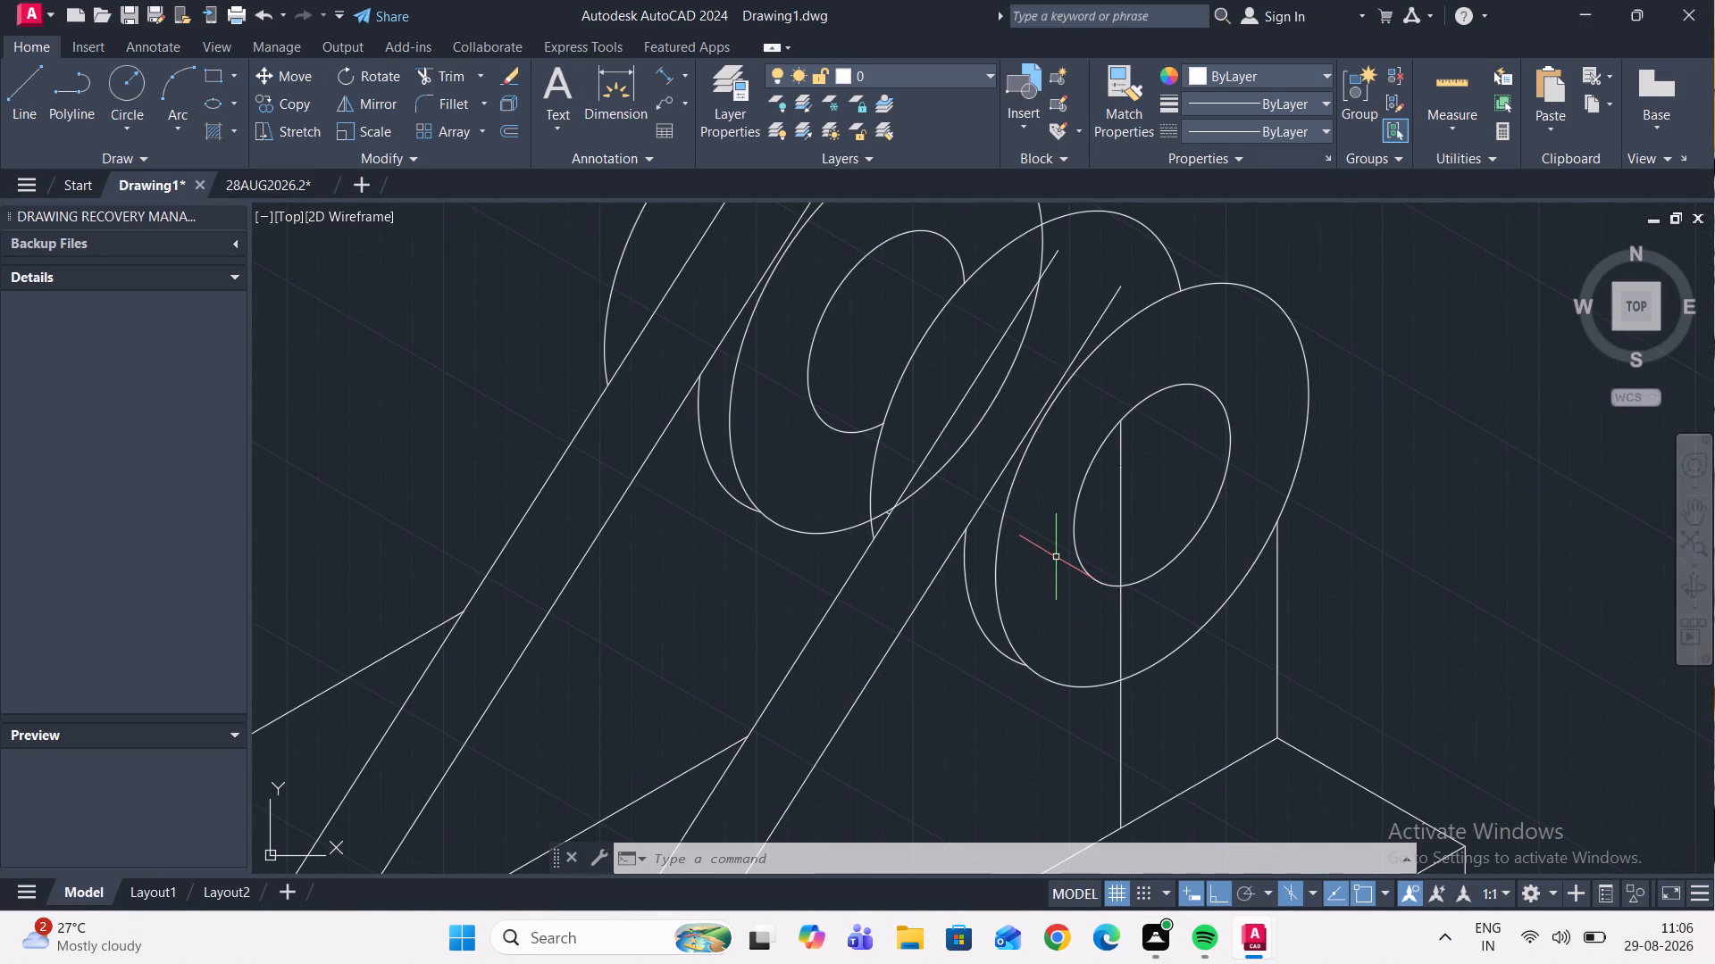
{"action": "scroll", "coordinate": [1056, 557], "scroll_direction": "up", "scroll_amount": 2}
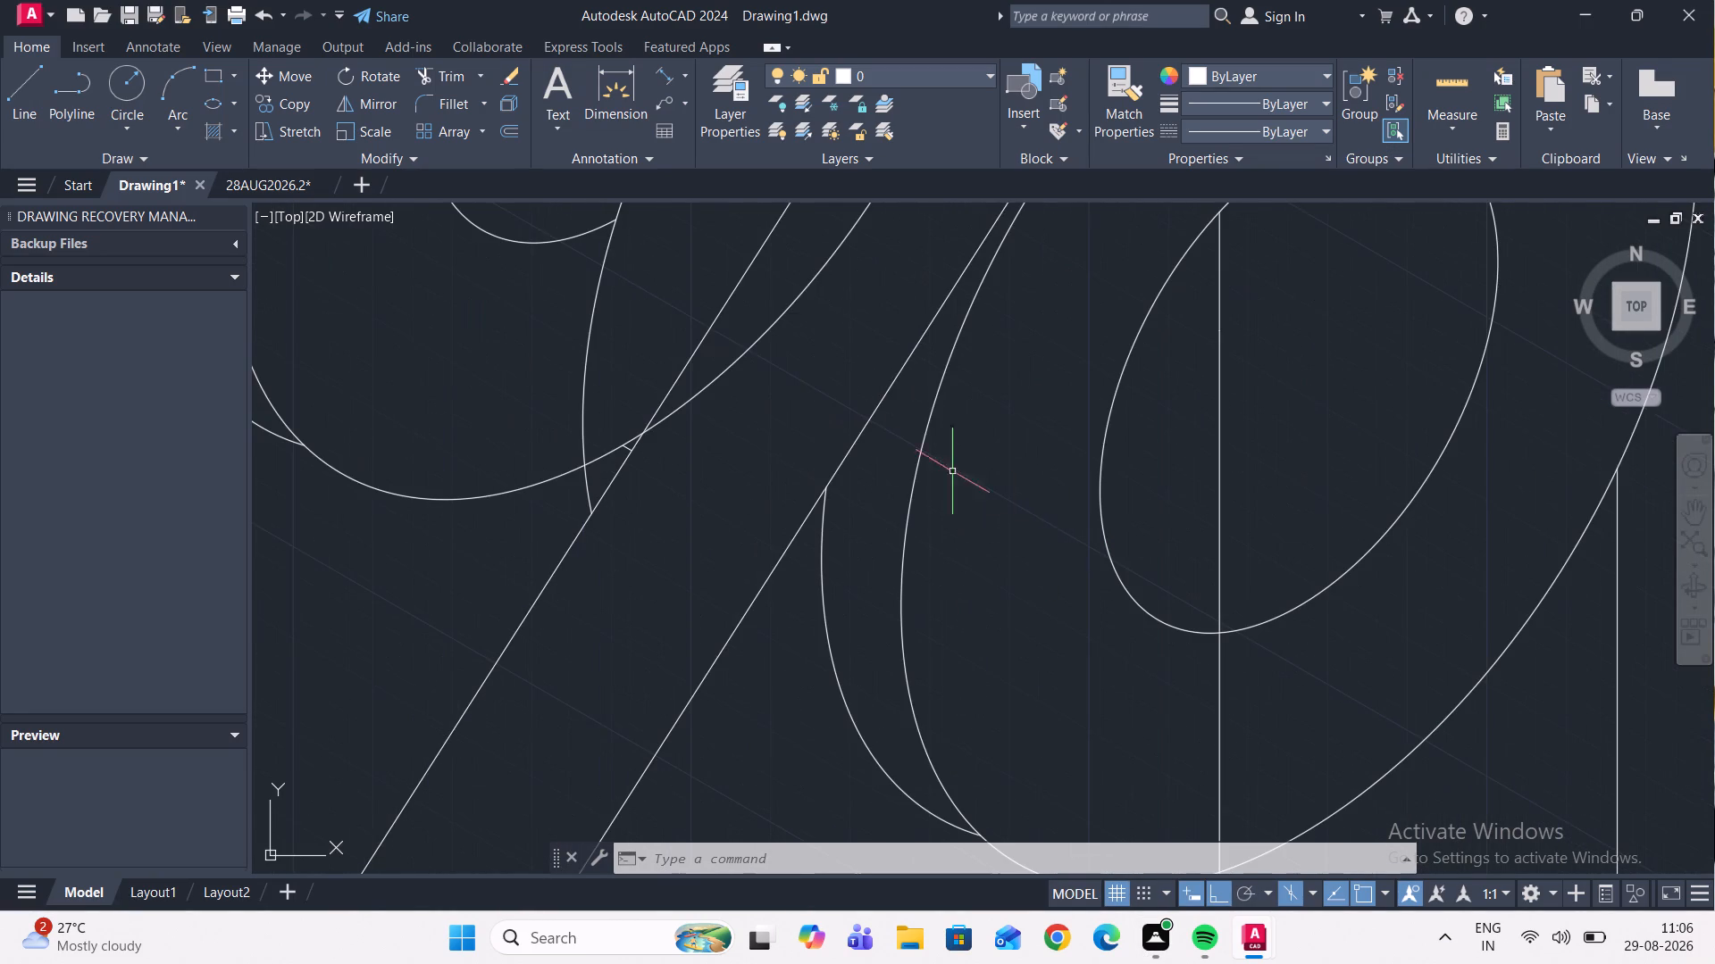
{"action": "scroll", "coordinate": [753, 343], "scroll_direction": "down", "scroll_amount": 5}
{"action": "scroll", "coordinate": [747, 283], "scroll_direction": "up", "scroll_amount": 3}
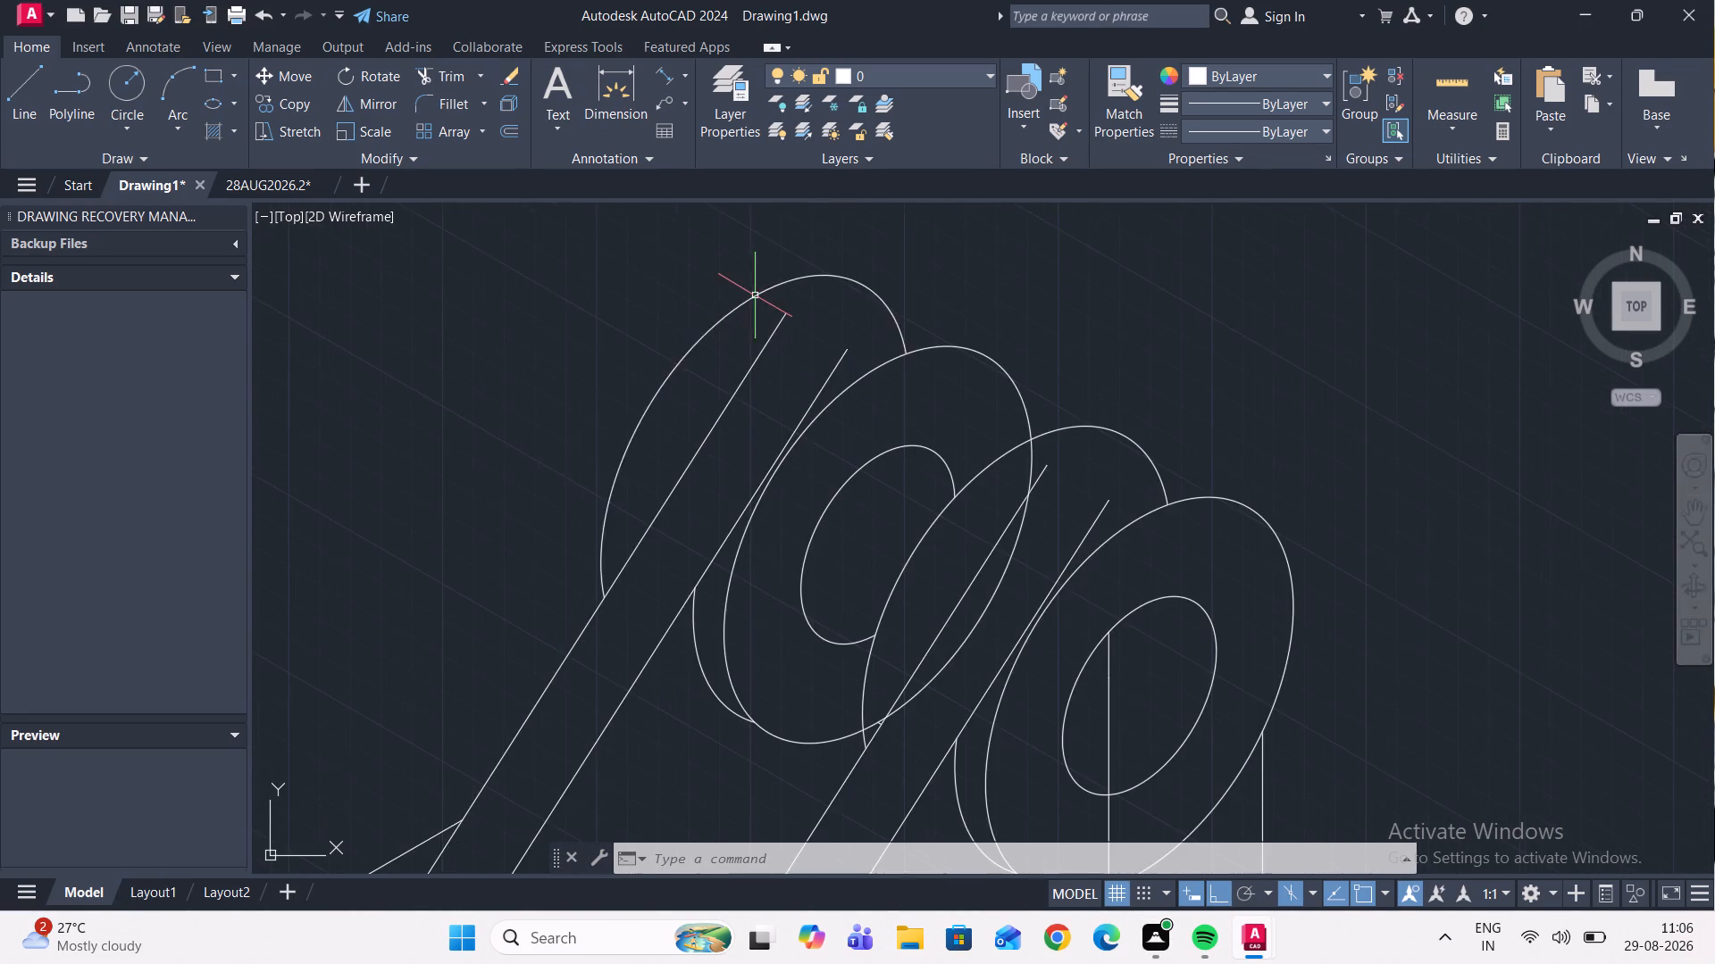
{"action": "scroll", "coordinate": [764, 298], "scroll_direction": "up", "scroll_amount": 1}
{"action": "scroll", "coordinate": [769, 300], "scroll_direction": "down", "scroll_amount": 3}
{"action": "scroll", "coordinate": [820, 353], "scroll_direction": "up", "scroll_amount": 2}
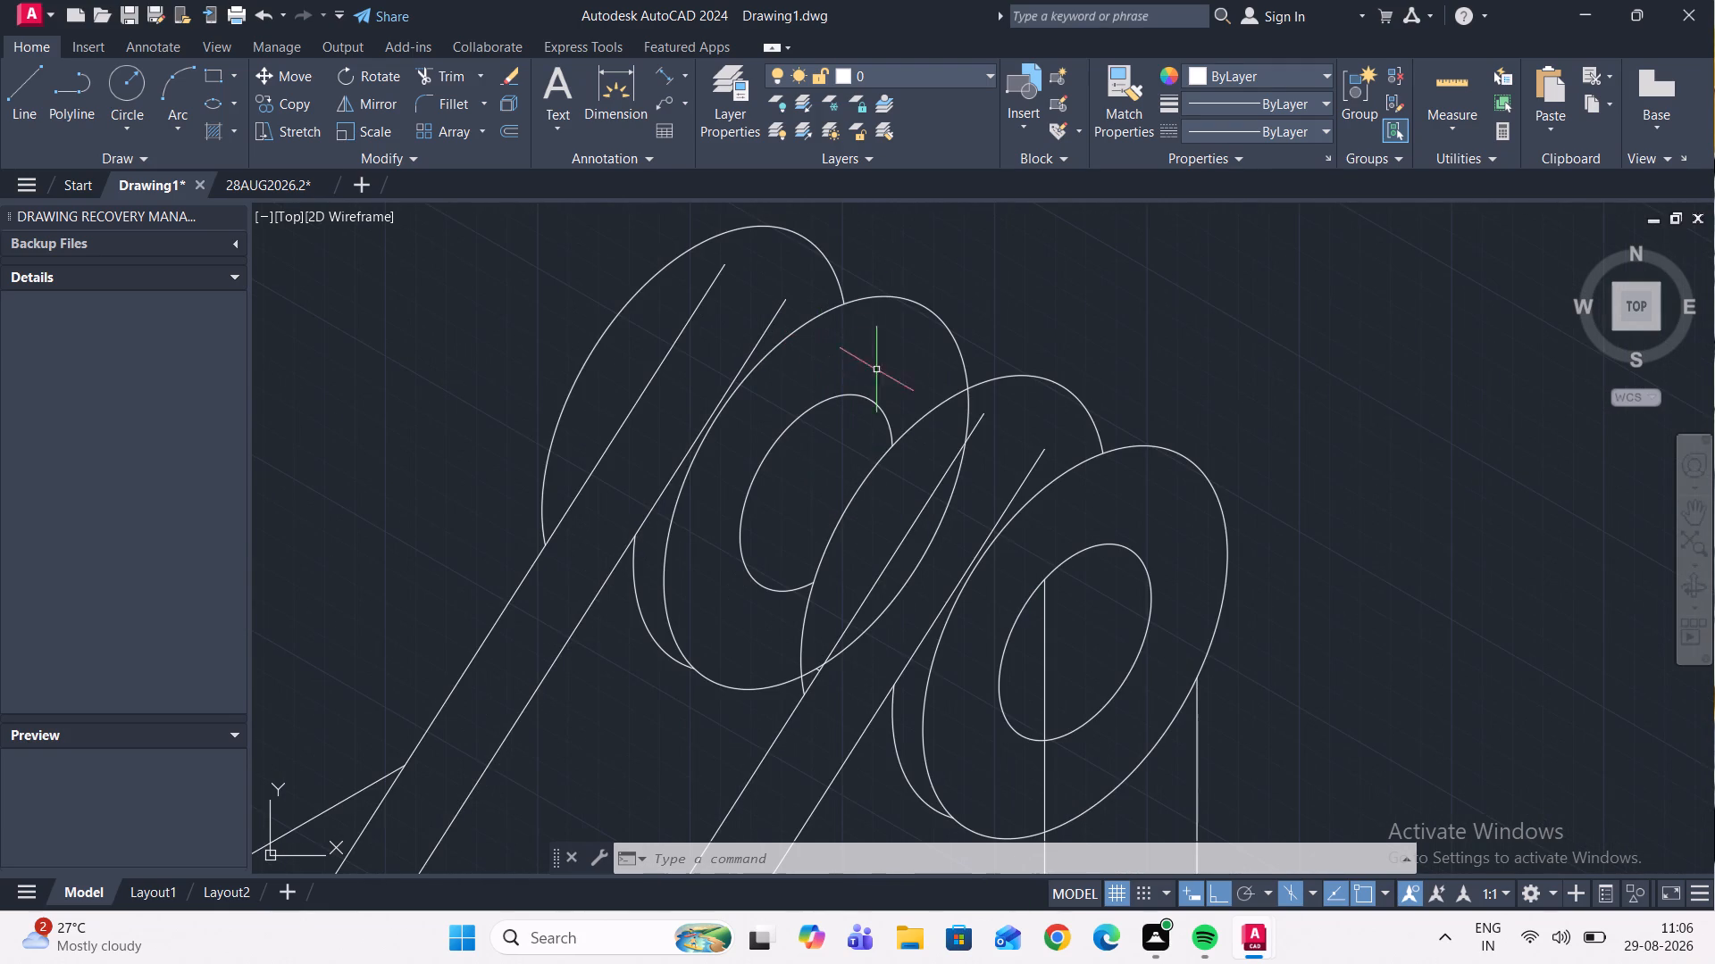
{"action": "left_click", "coordinate": [452, 72]}
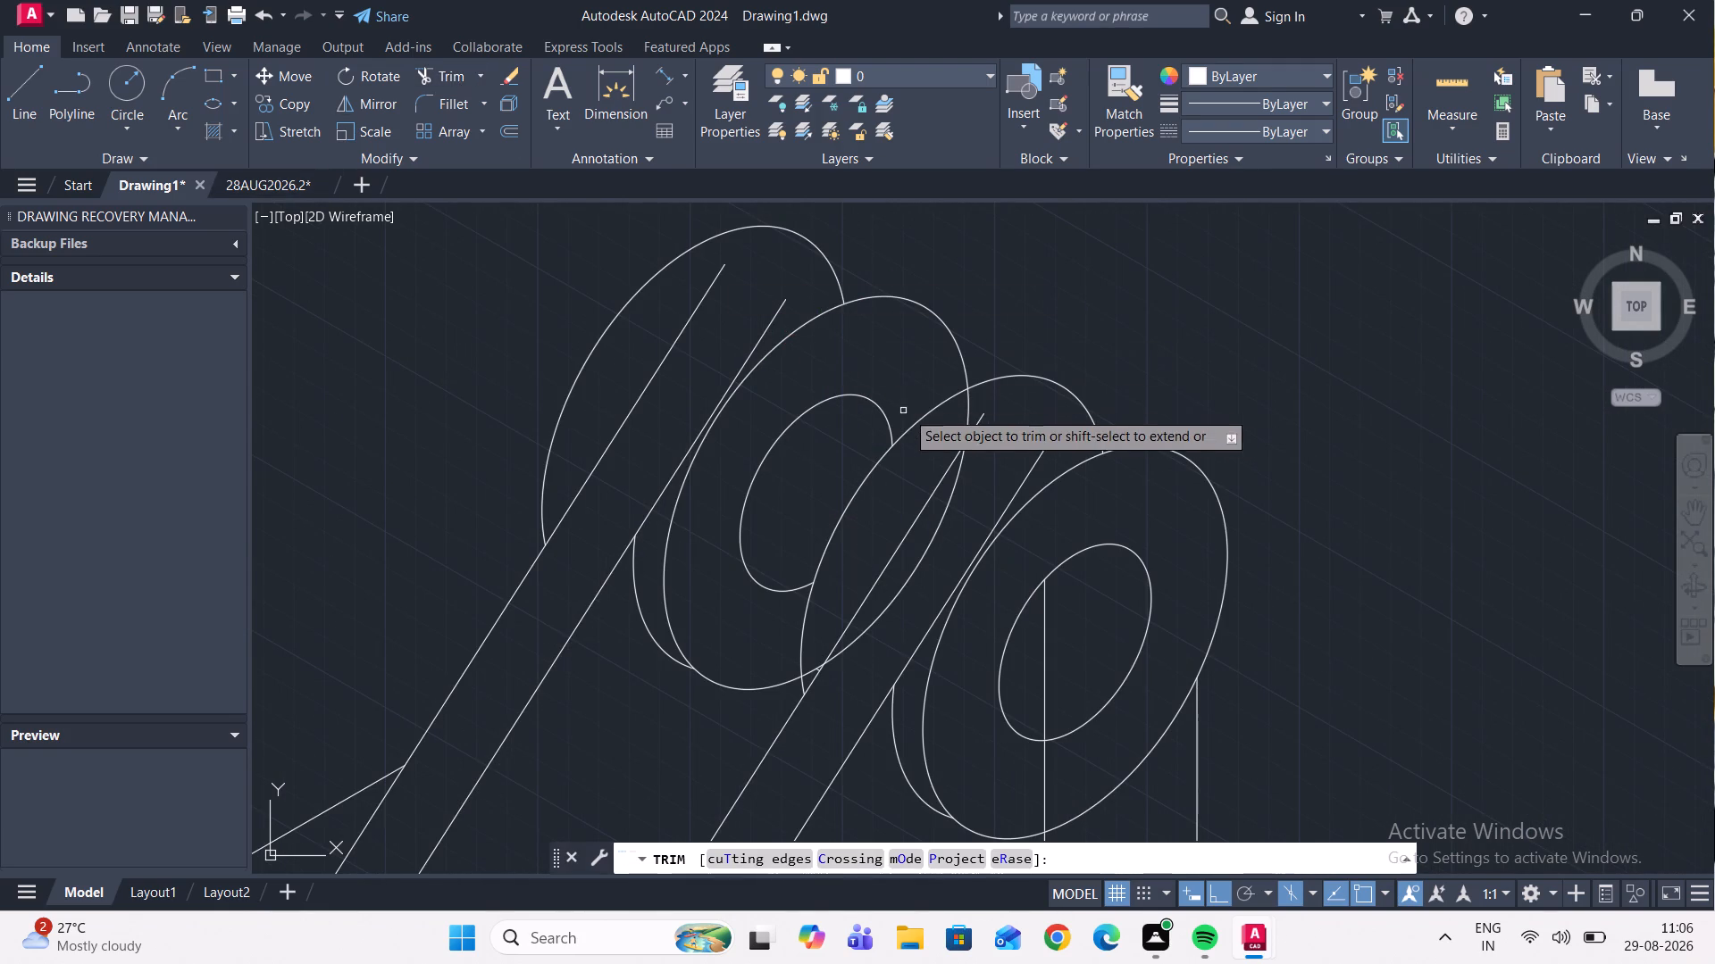
{"action": "left_click", "coordinate": [971, 412]}
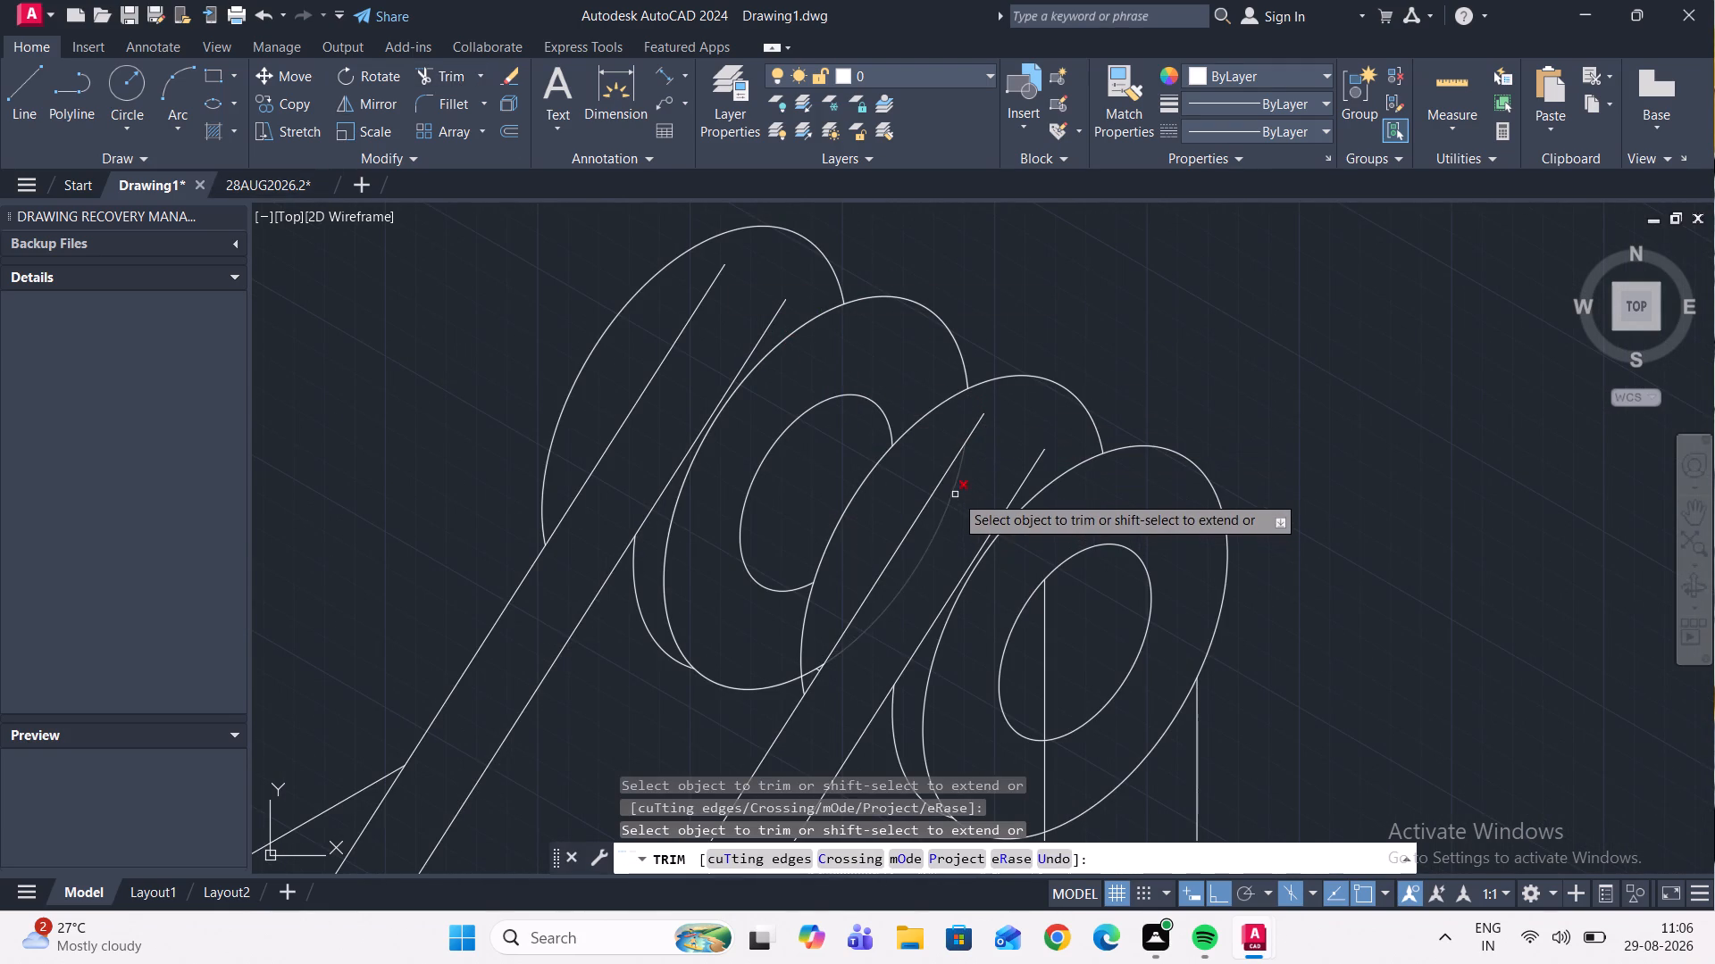
{"action": "left_click", "coordinate": [955, 494]}
{"action": "scroll", "coordinate": [800, 674], "scroll_direction": "up", "scroll_amount": 2}
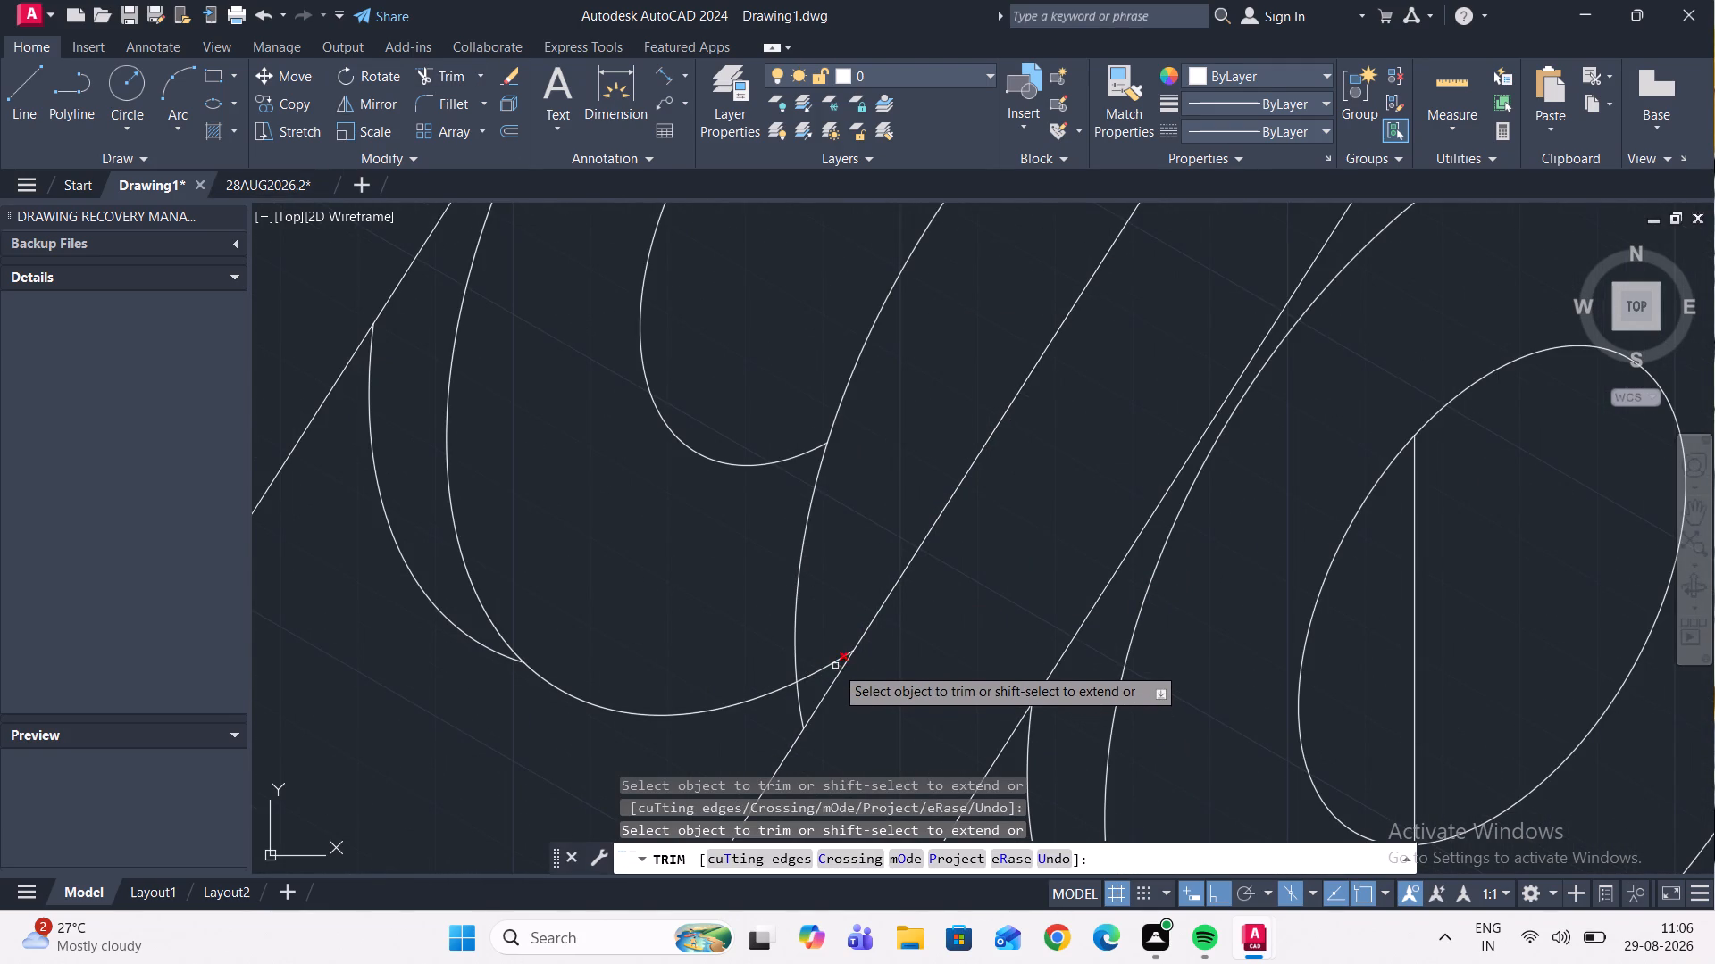
{"action": "left_click", "coordinate": [835, 663]}
{"action": "left_click", "coordinate": [836, 661]}
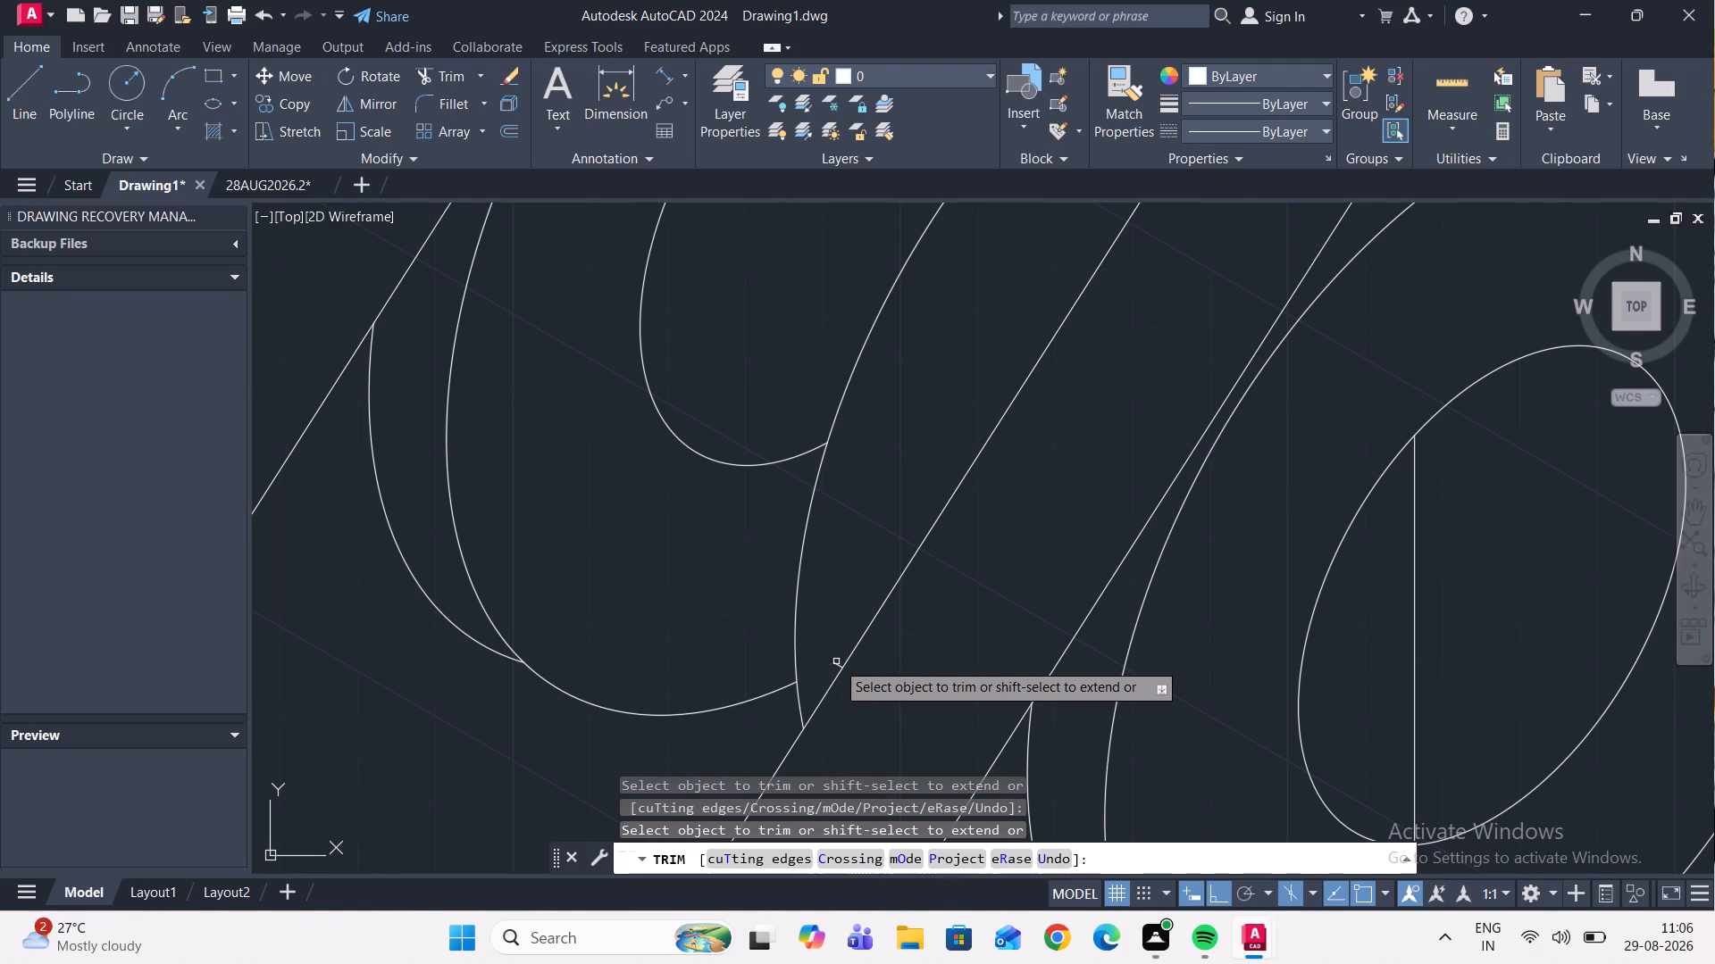
{"action": "left_click", "coordinate": [836, 663]}
{"action": "scroll", "coordinate": [815, 660], "scroll_direction": "down", "scroll_amount": 2}
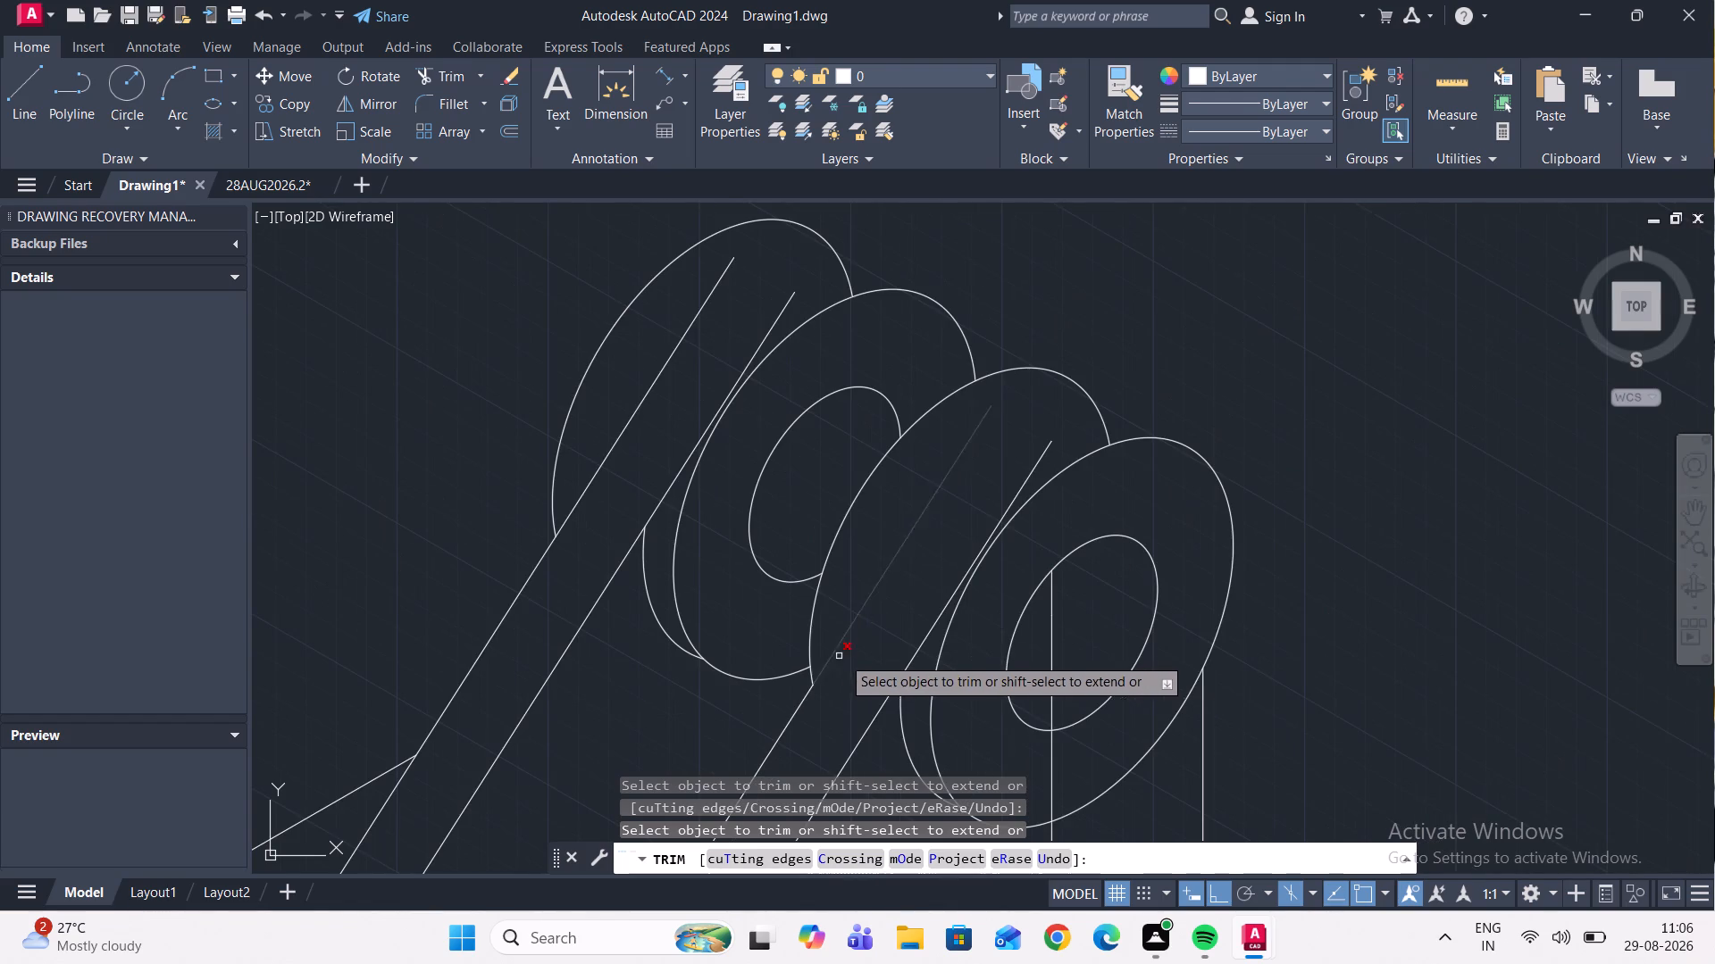
{"action": "scroll", "coordinate": [943, 657], "scroll_direction": "down", "scroll_amount": 1}
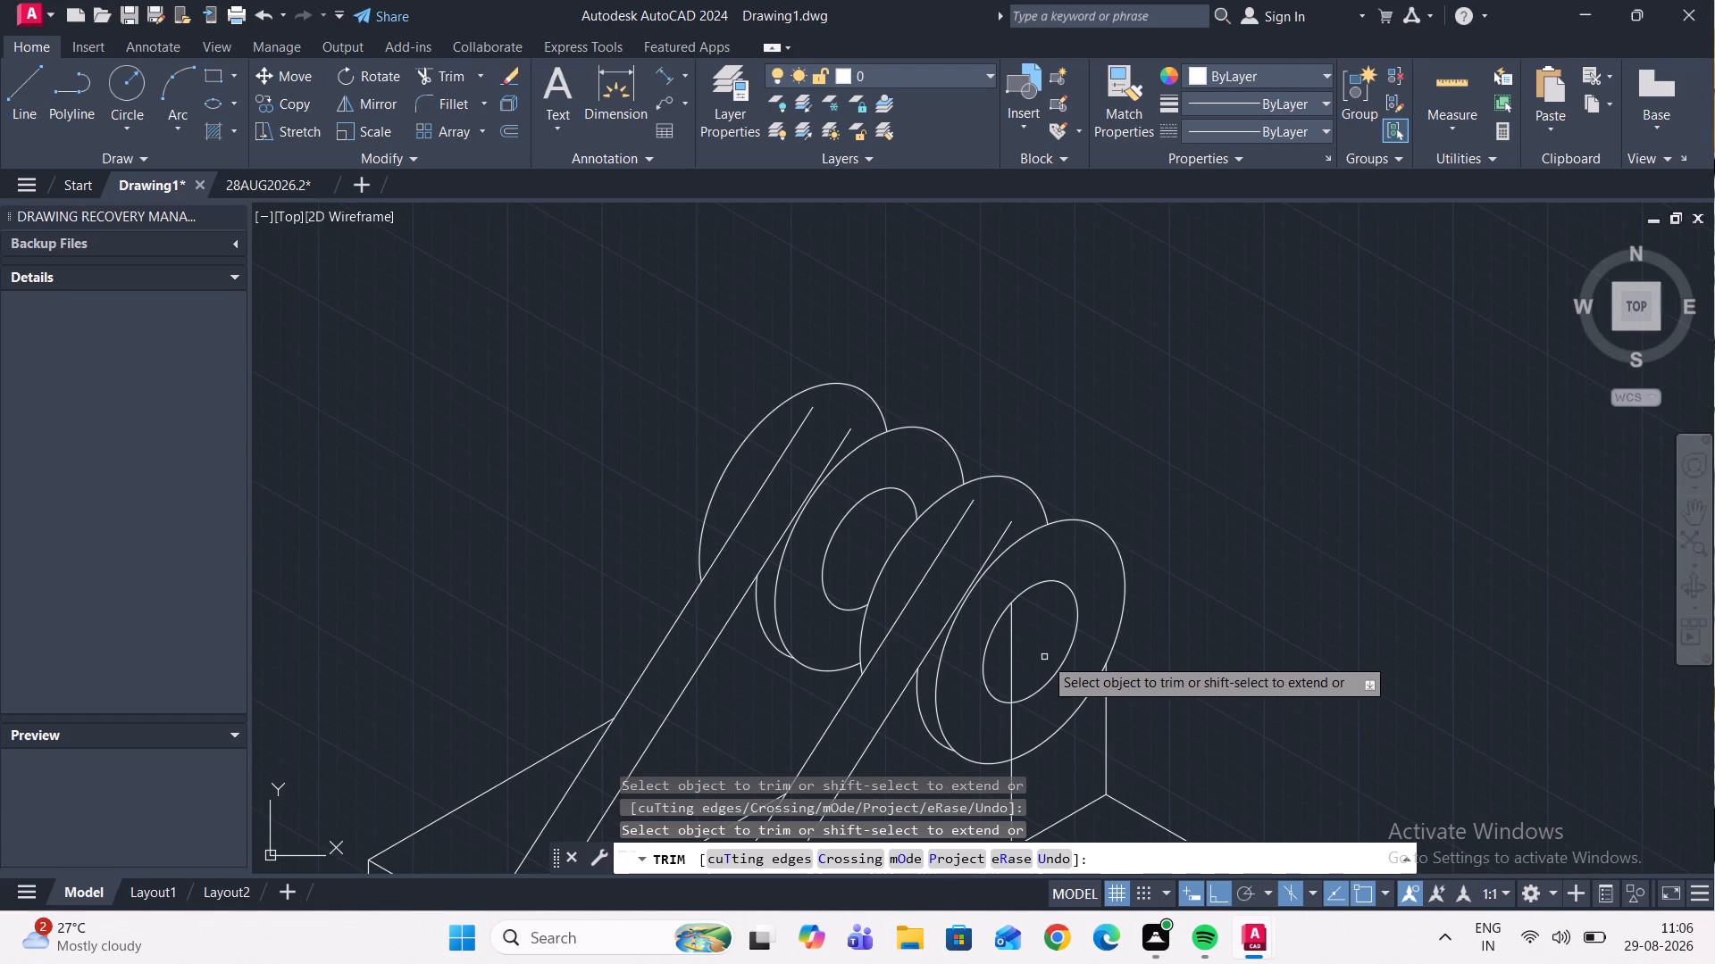
{"action": "scroll", "coordinate": [1044, 657], "scroll_direction": "down", "scroll_amount": 2}
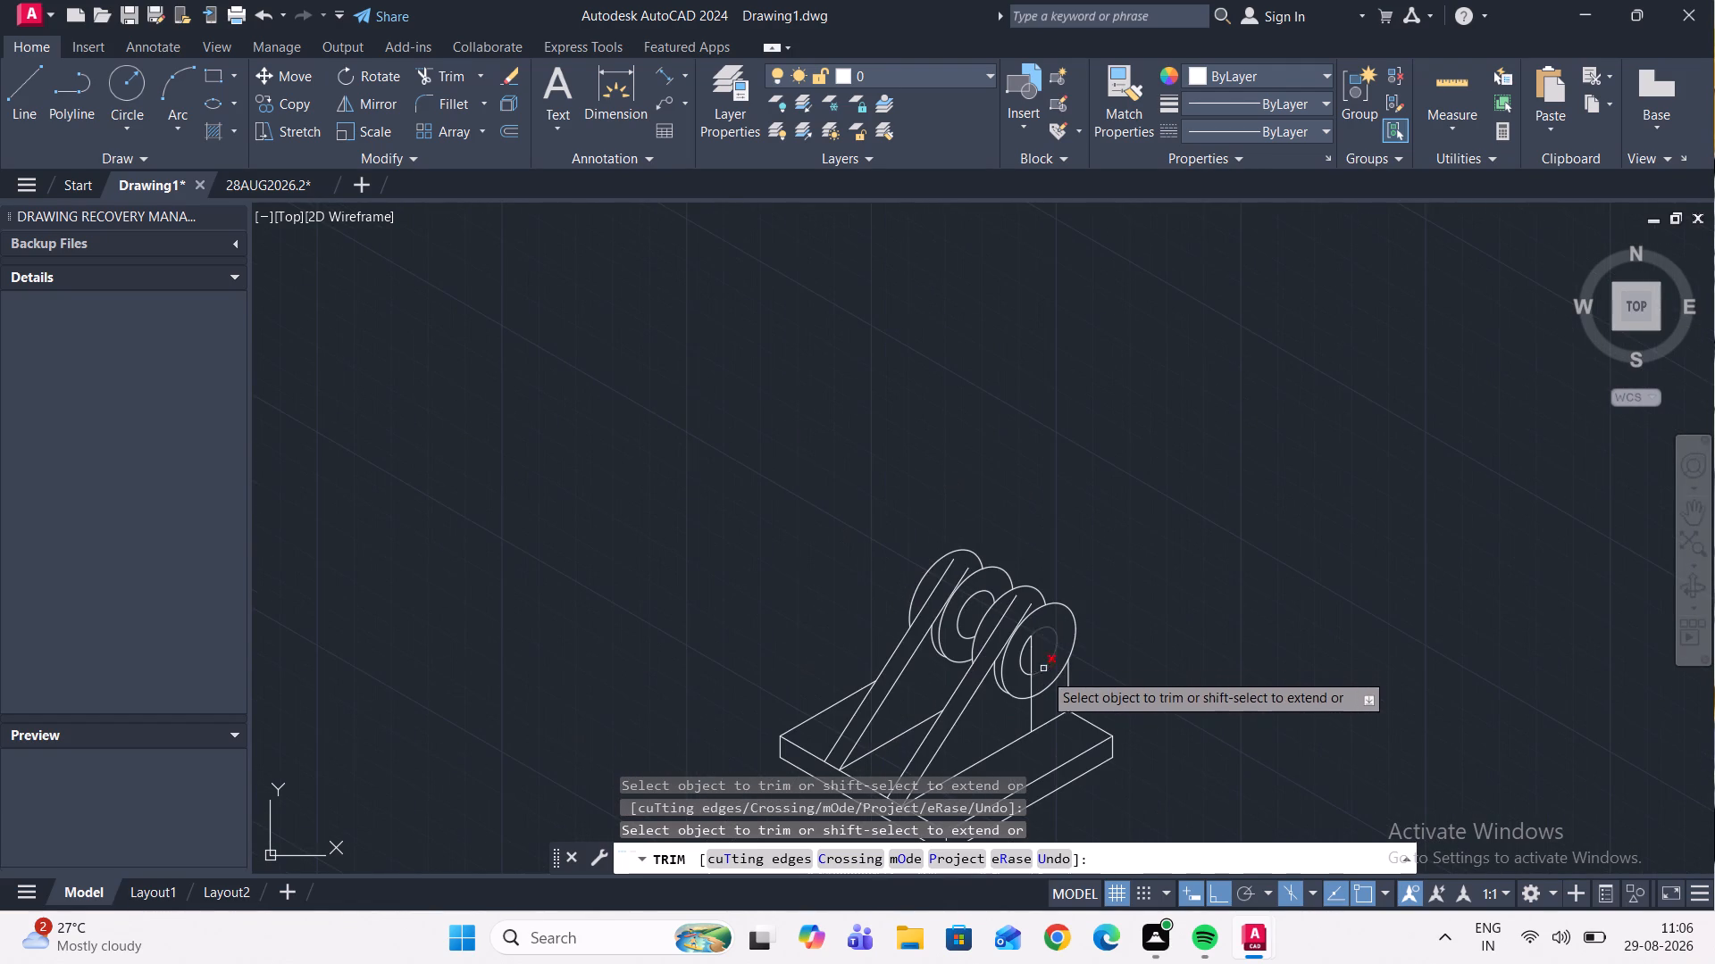
{"action": "scroll", "coordinate": [1042, 682], "scroll_direction": "down", "scroll_amount": 2}
{"action": "scroll", "coordinate": [1031, 720], "scroll_direction": "up", "scroll_amount": 2}
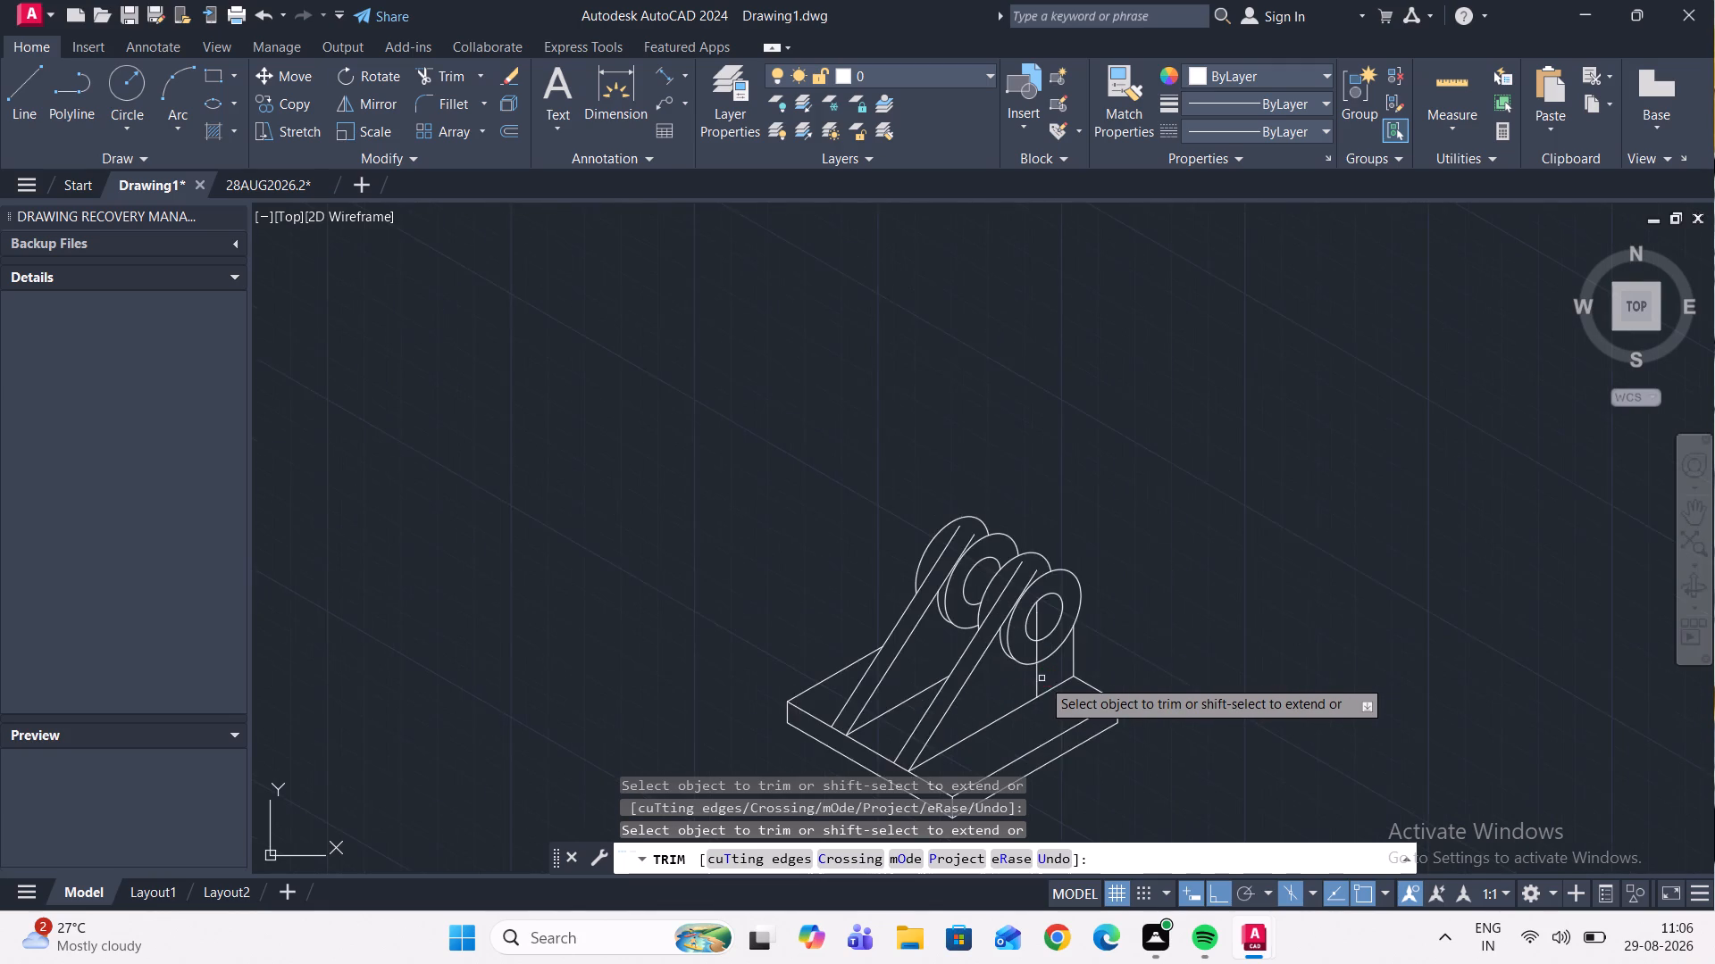
{"action": "scroll", "coordinate": [1042, 678], "scroll_direction": "up", "scroll_amount": 2}
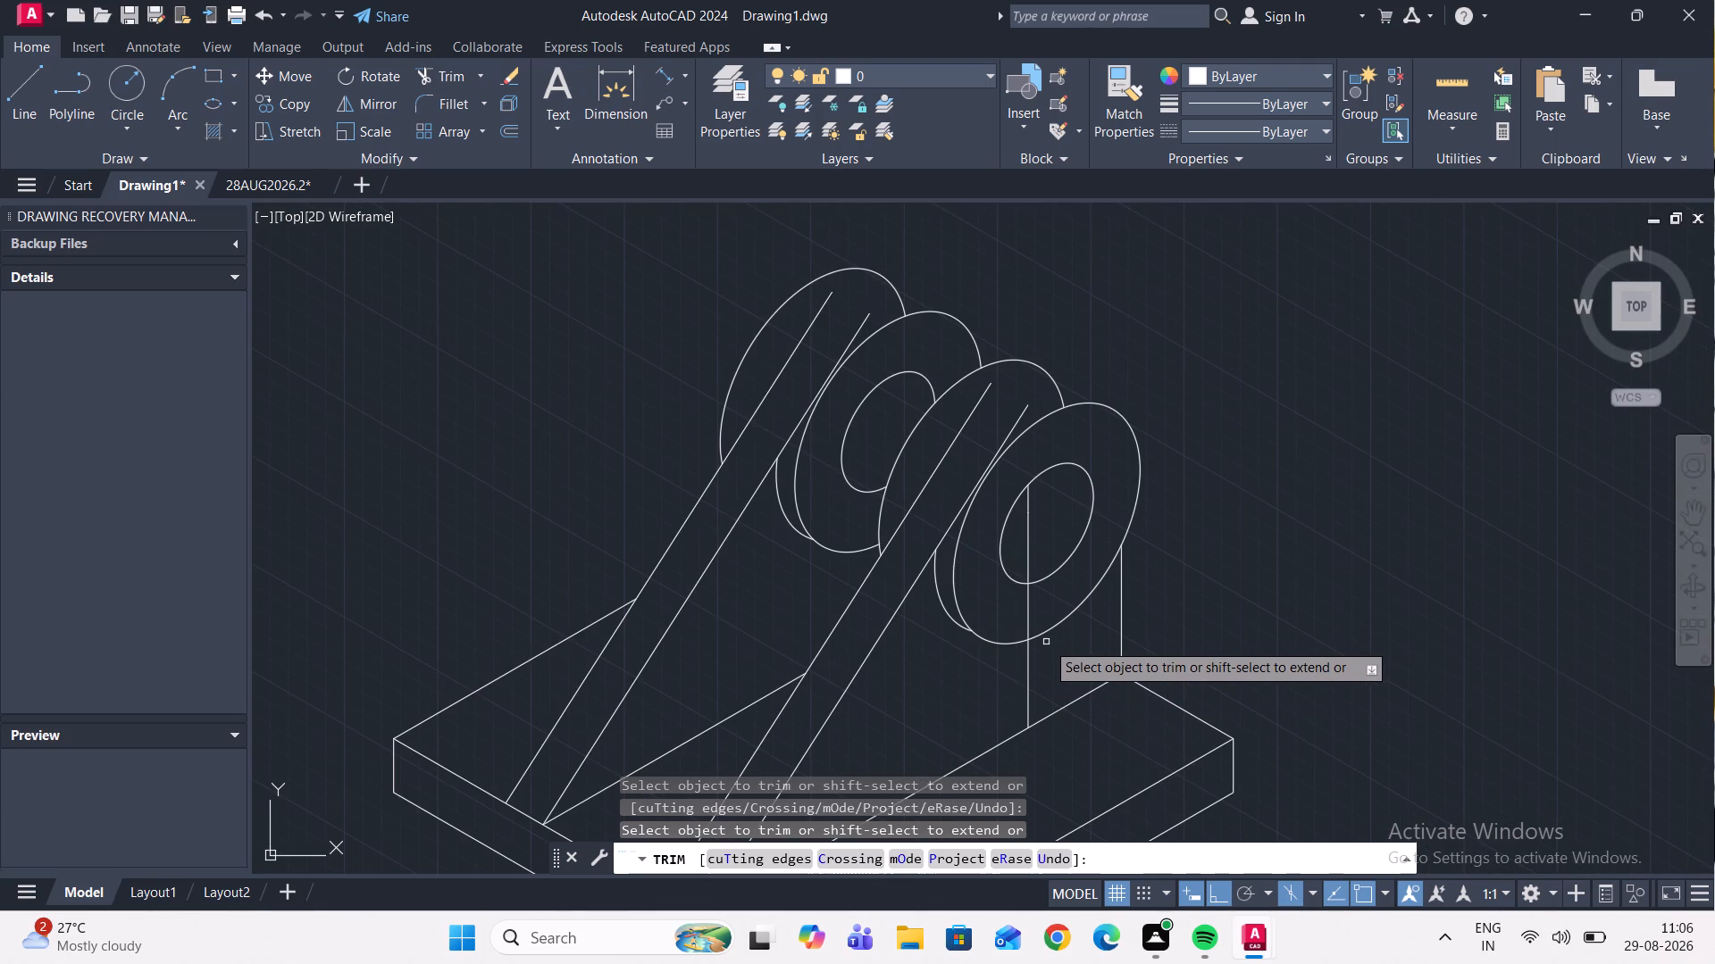
{"action": "key", "text": "Escape"}
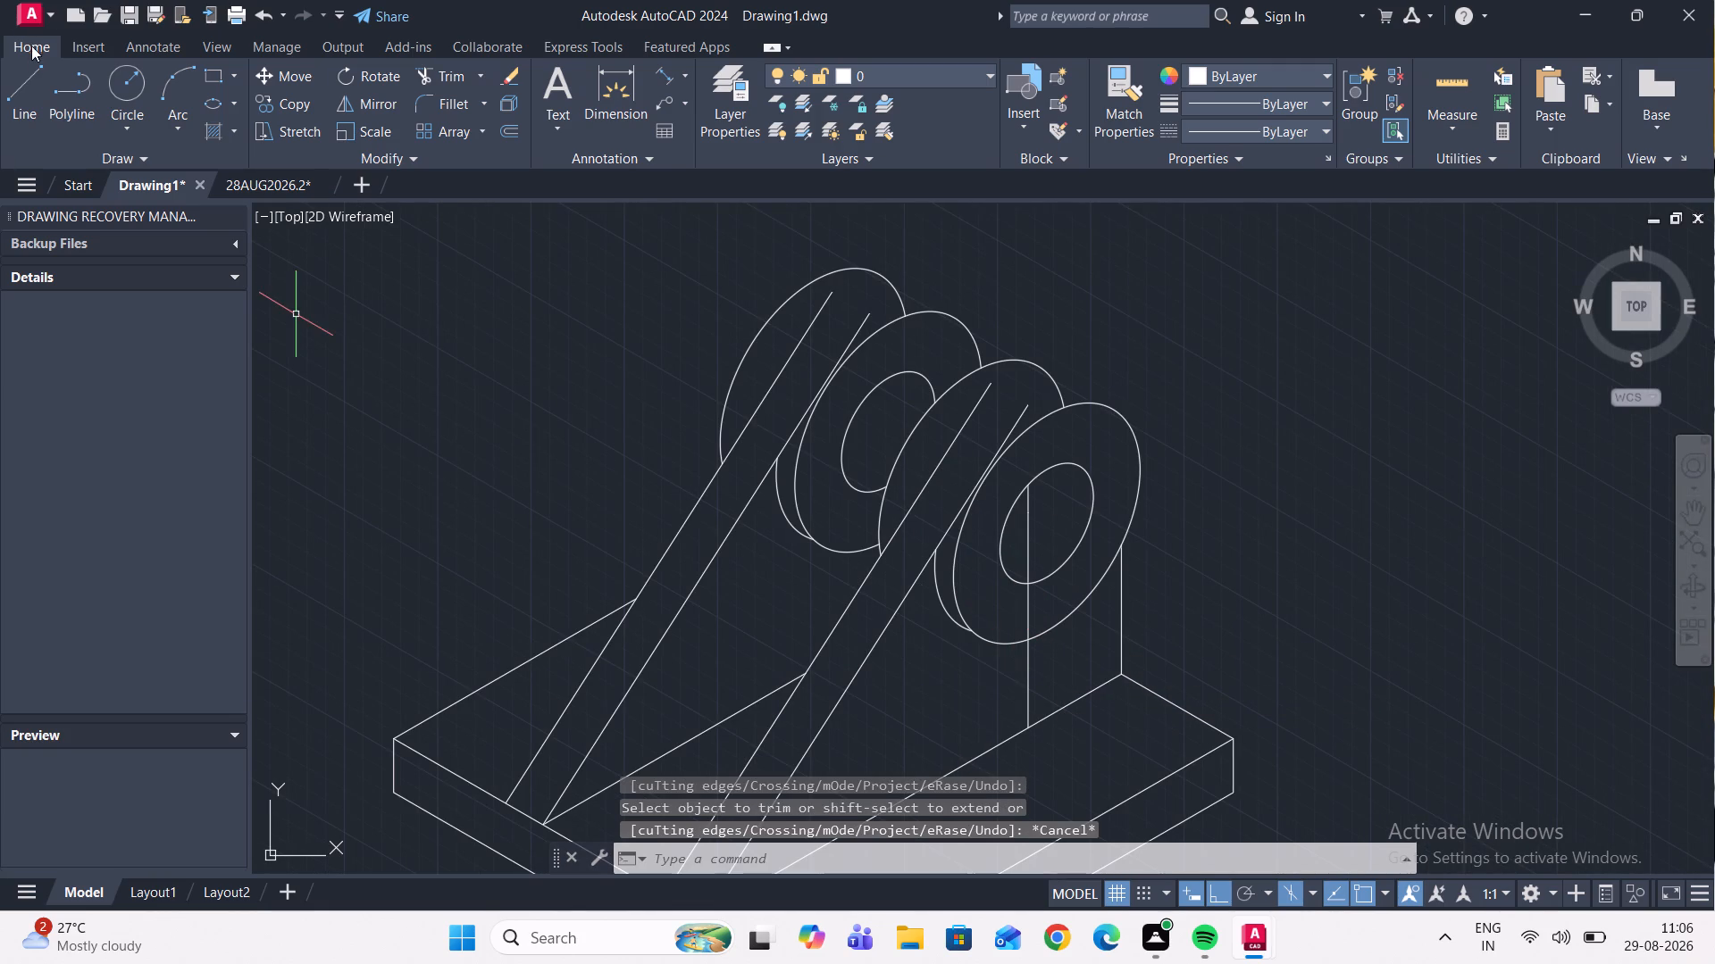
Draw a line on each upright joining the upper quadrants of its back and front large isocircles.
{"action": "left_click", "coordinate": [33, 79]}
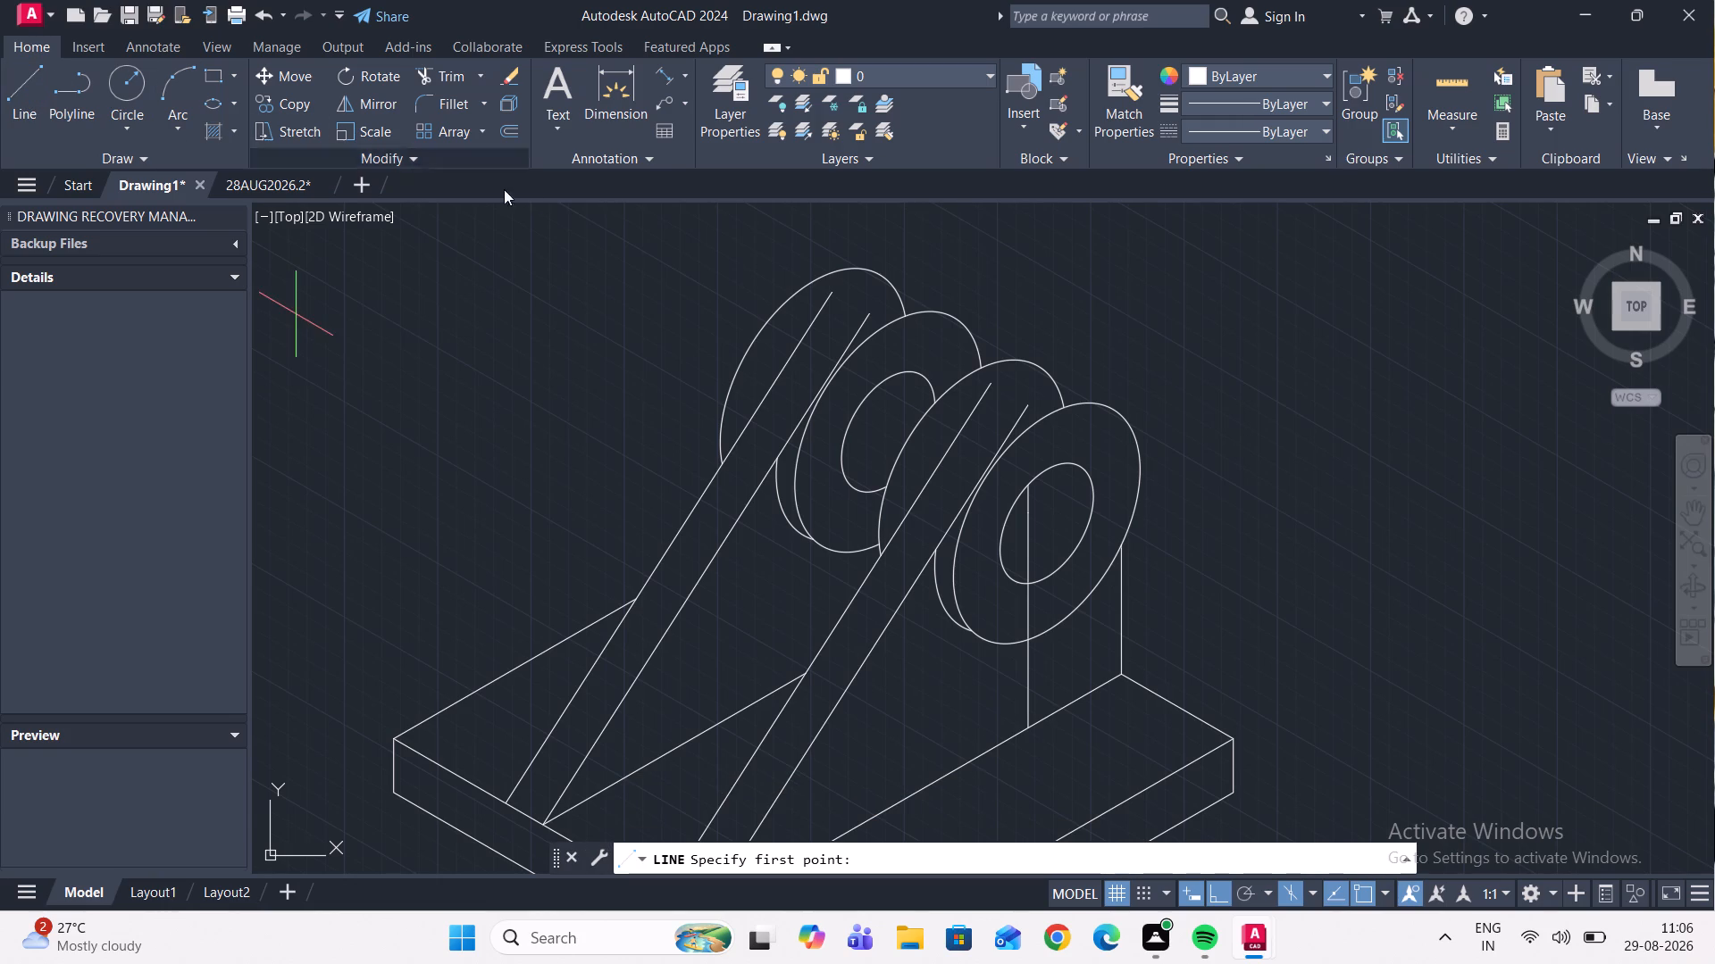
{"action": "left_click", "coordinate": [1033, 366]}
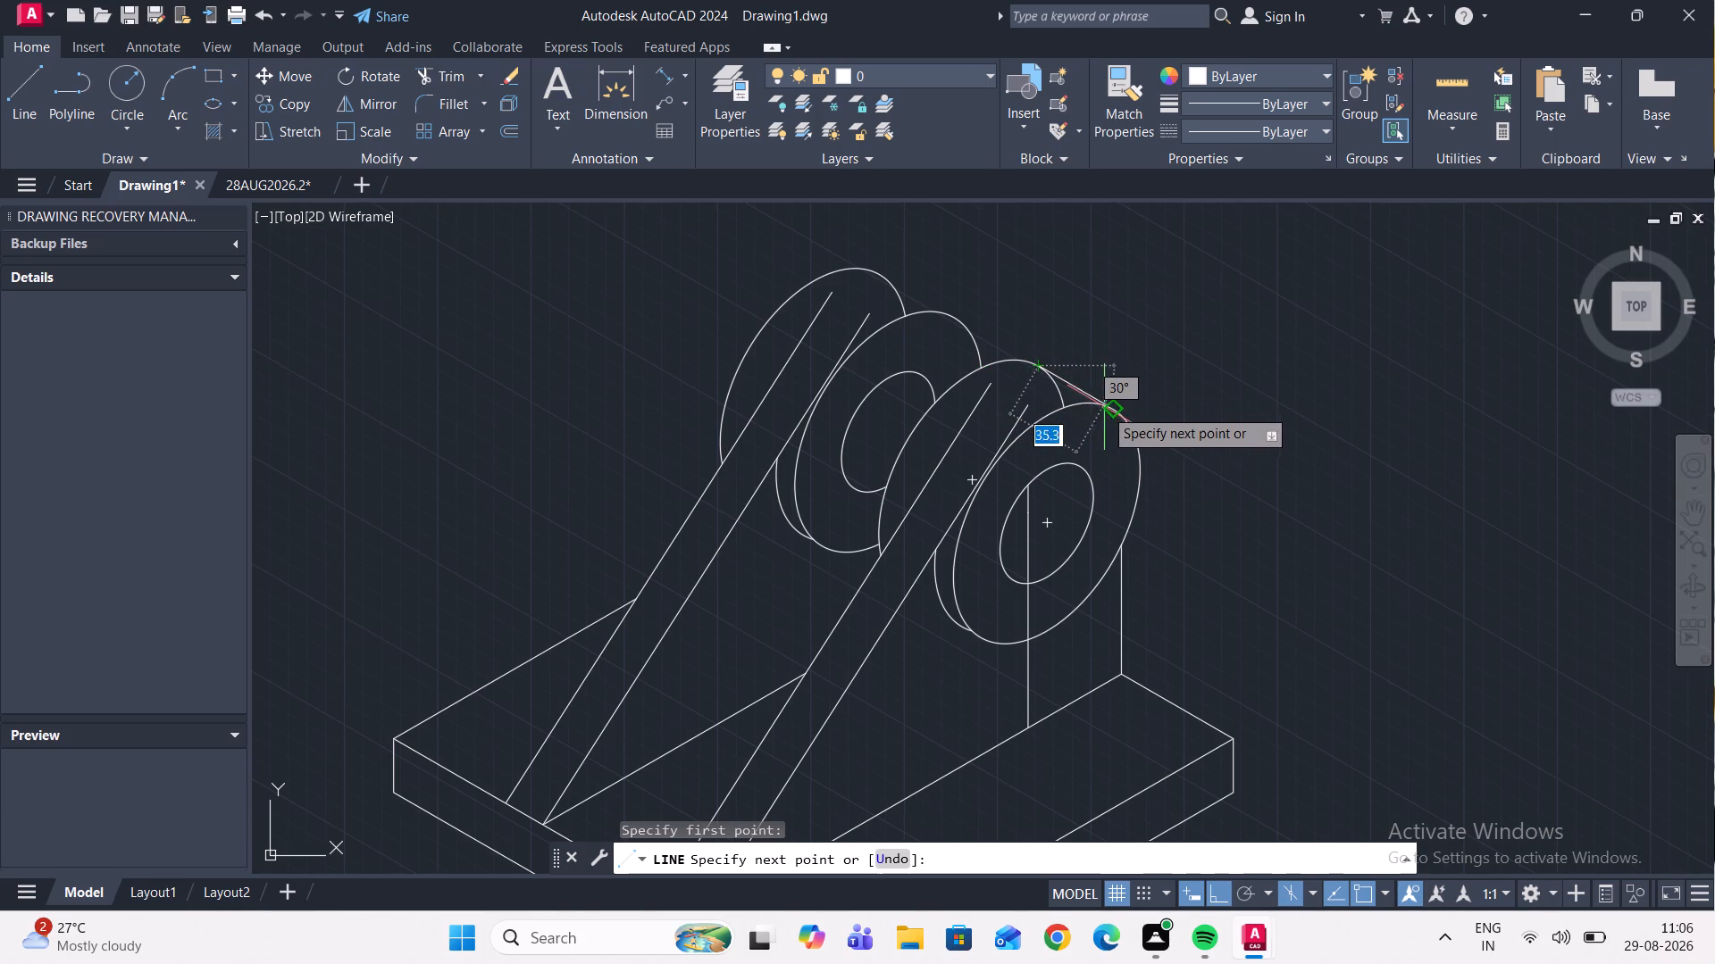
{"action": "left_click", "coordinate": [1111, 411]}
{"action": "key", "text": "Escape"}
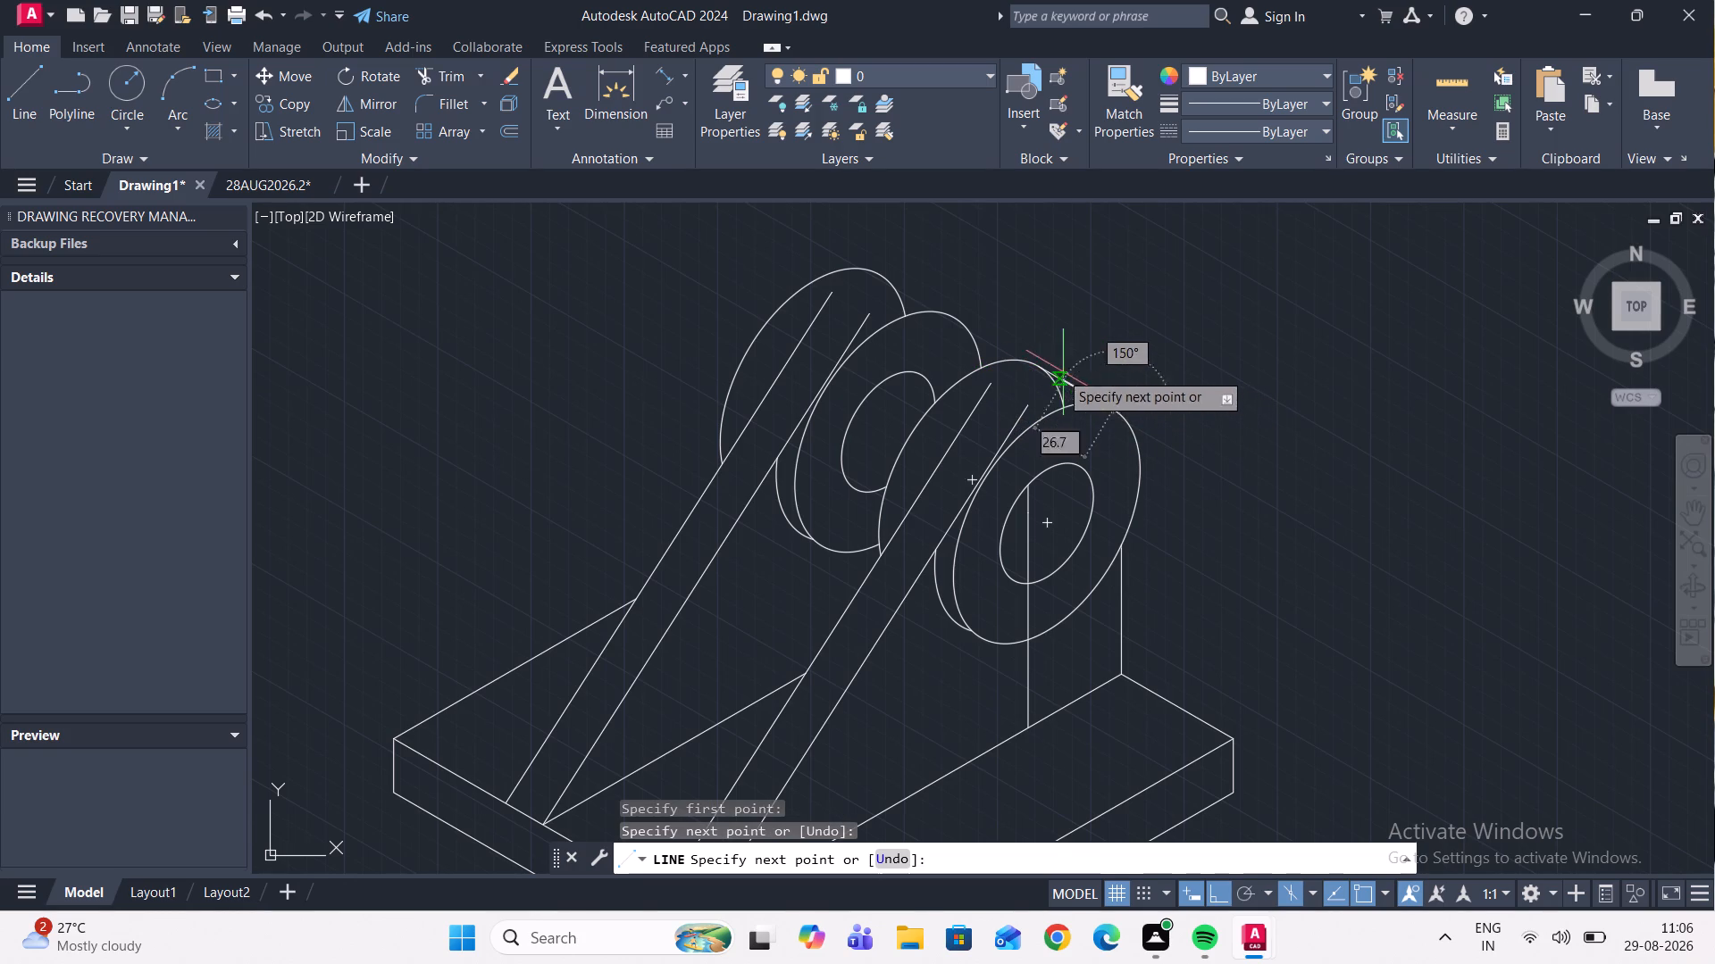
{"action": "key", "text": "space"}
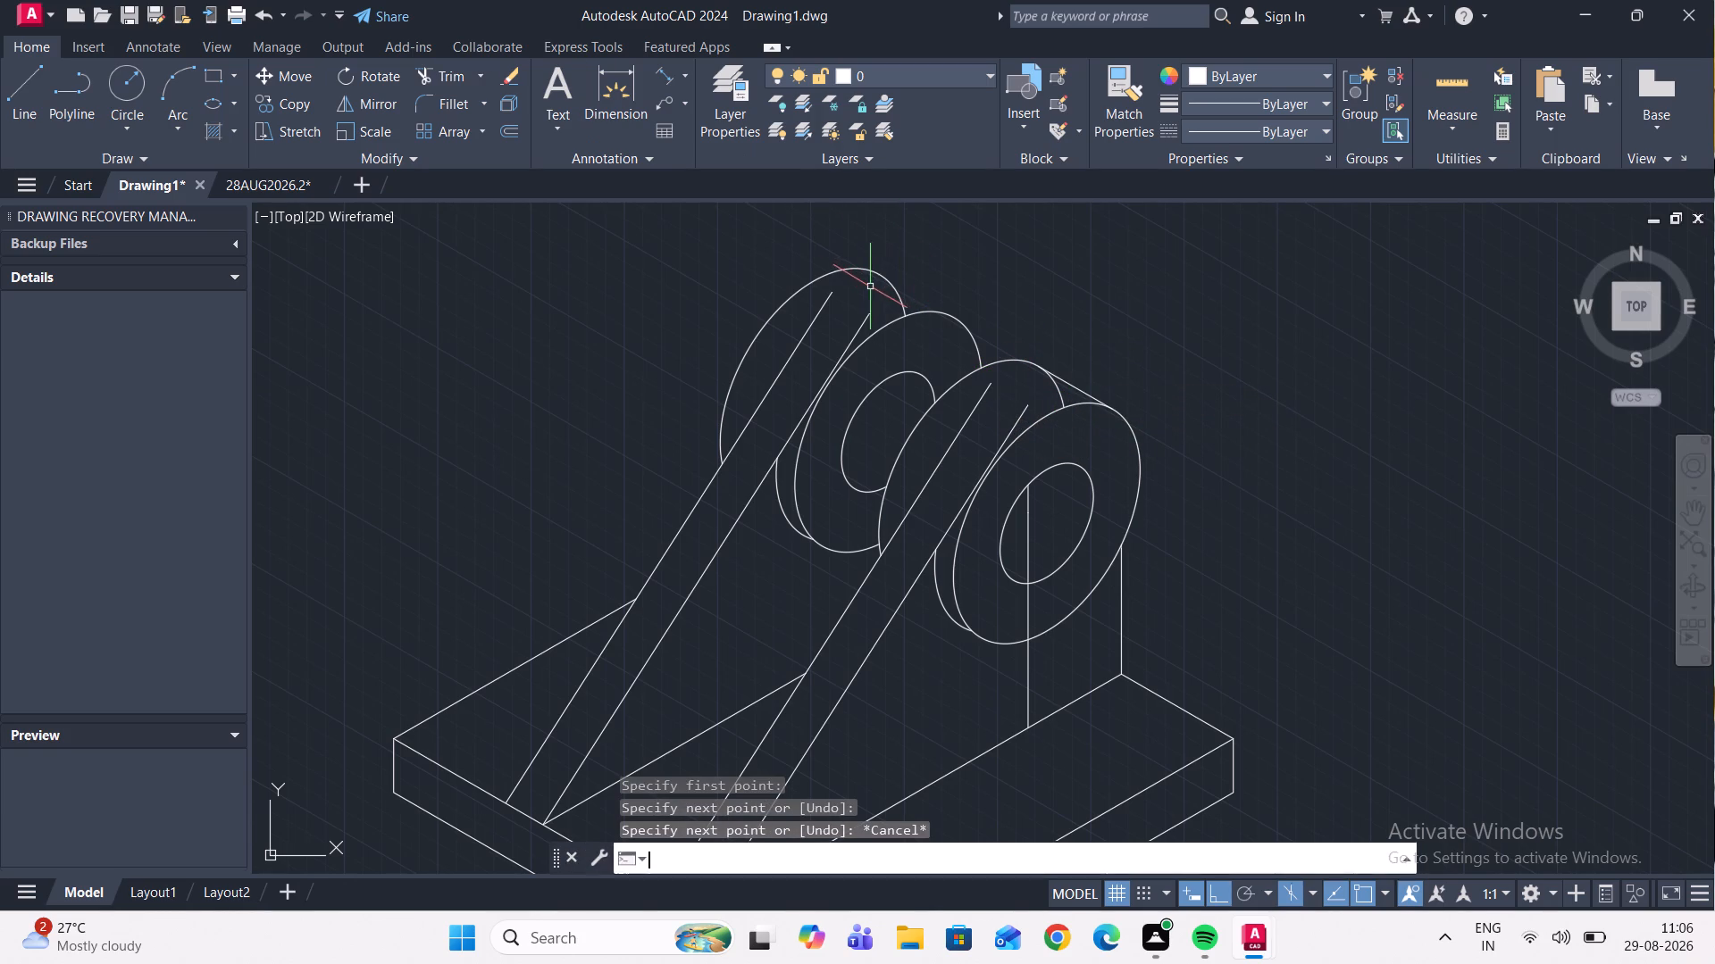
{"action": "left_click", "coordinate": [882, 271]}
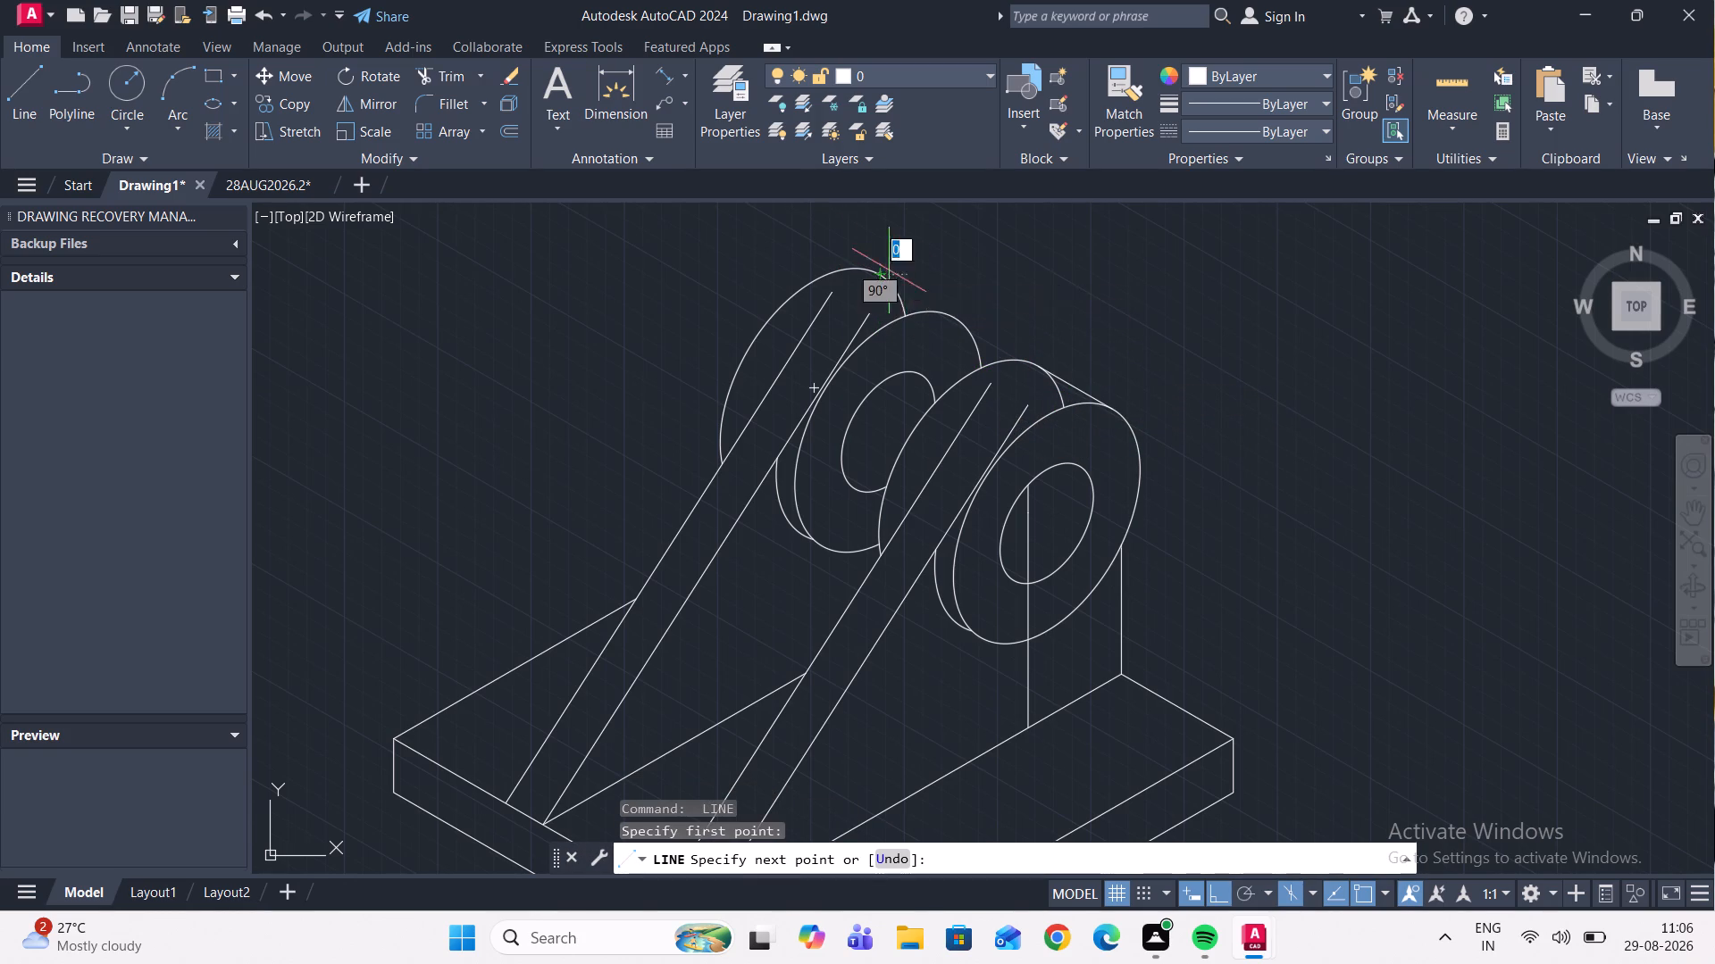
{"action": "left_click", "coordinate": [949, 320]}
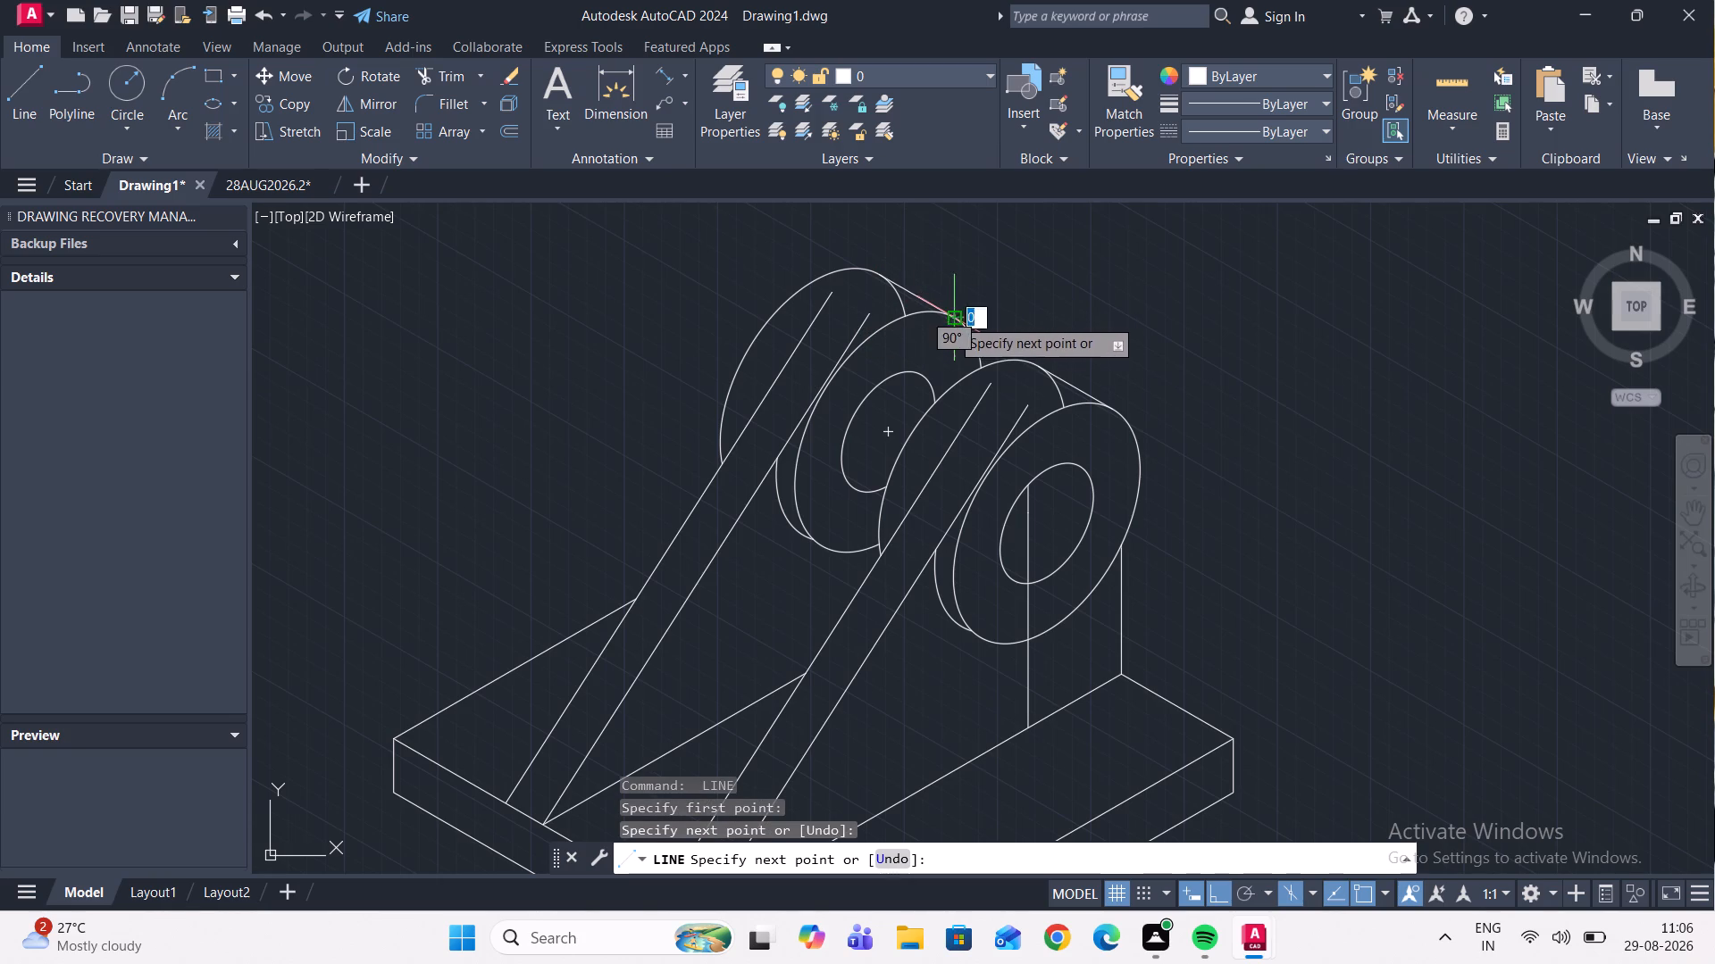
{"action": "key", "text": "Escape"}
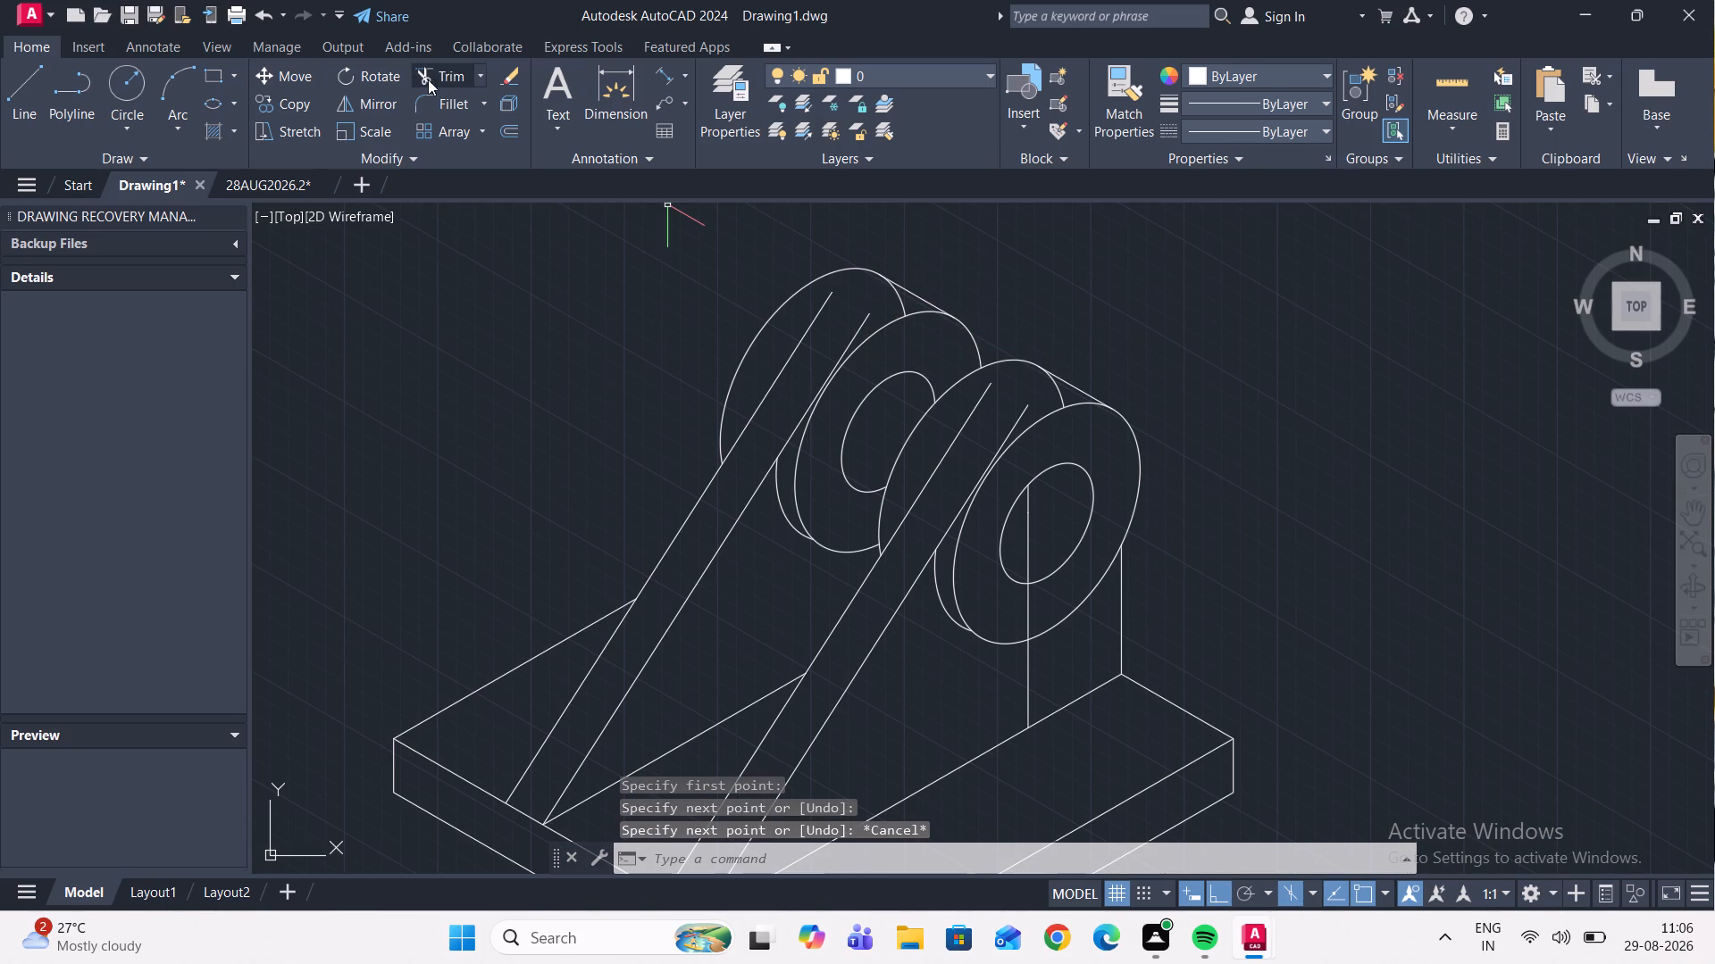
Trim the back isocircle arc beneath the new connecting line on both the rear and front uprights.
{"action": "left_click", "coordinate": [443, 76]}
{"action": "left_click", "coordinate": [903, 304]}
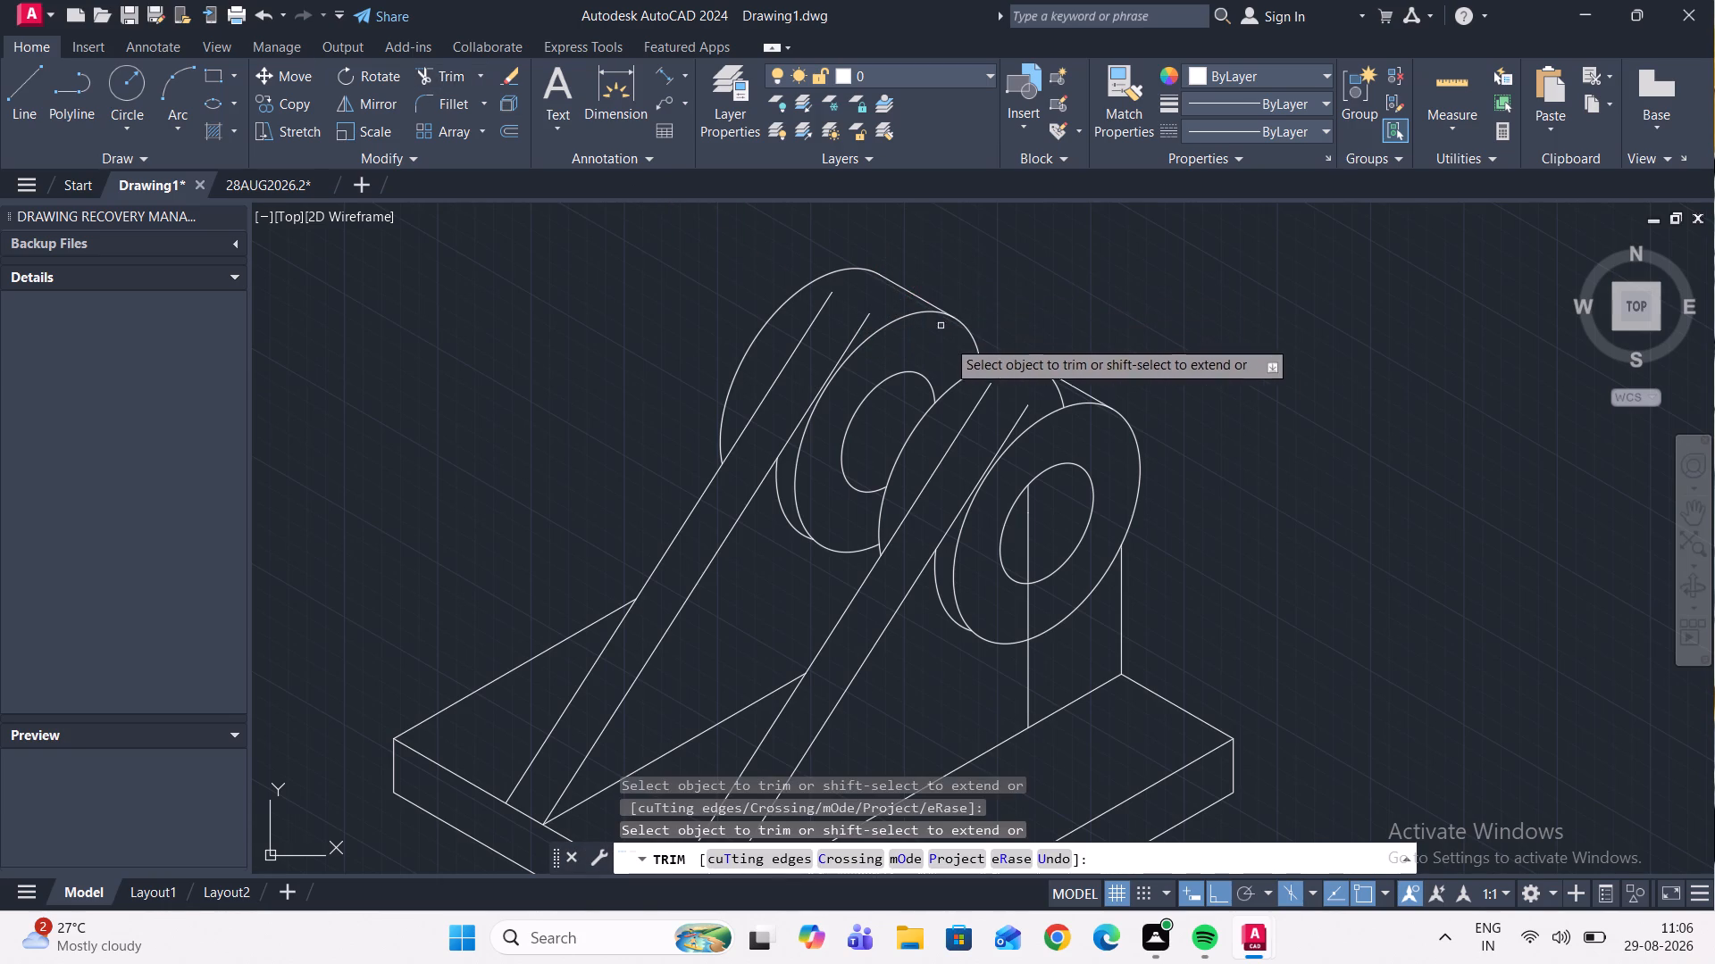
{"action": "left_click", "coordinate": [1062, 395]}
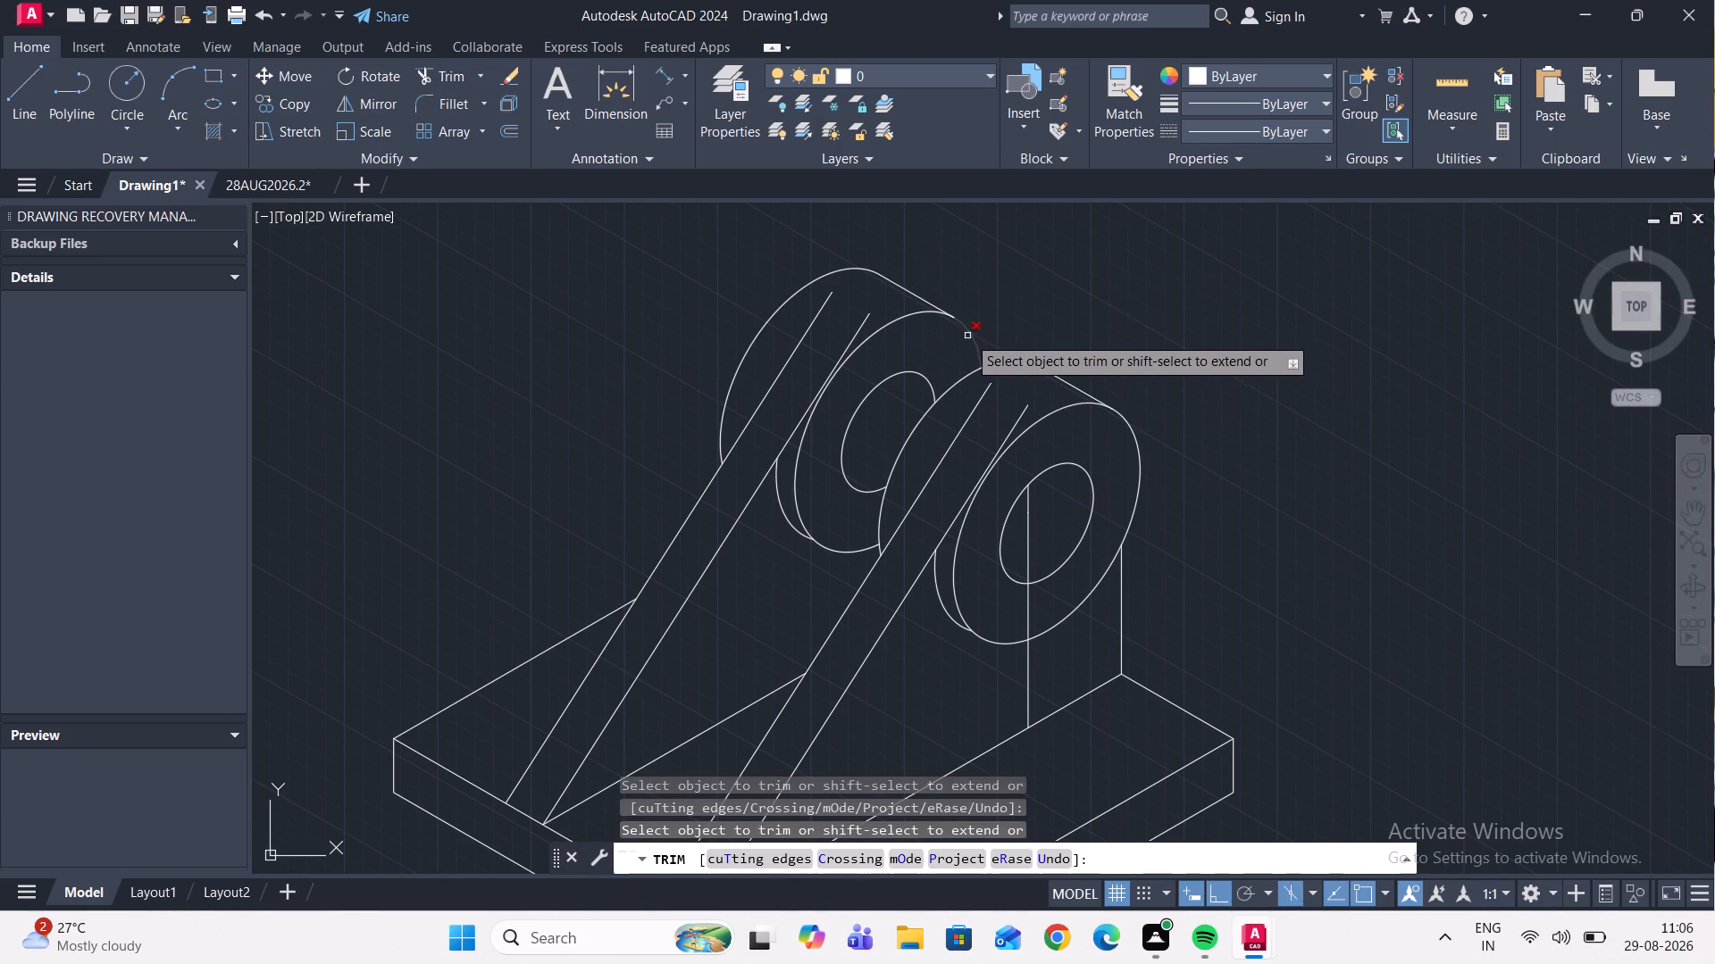
{"action": "scroll", "coordinate": [943, 338], "scroll_direction": "down", "scroll_amount": 3}
{"action": "scroll", "coordinate": [933, 420], "scroll_direction": "up", "scroll_amount": 2}
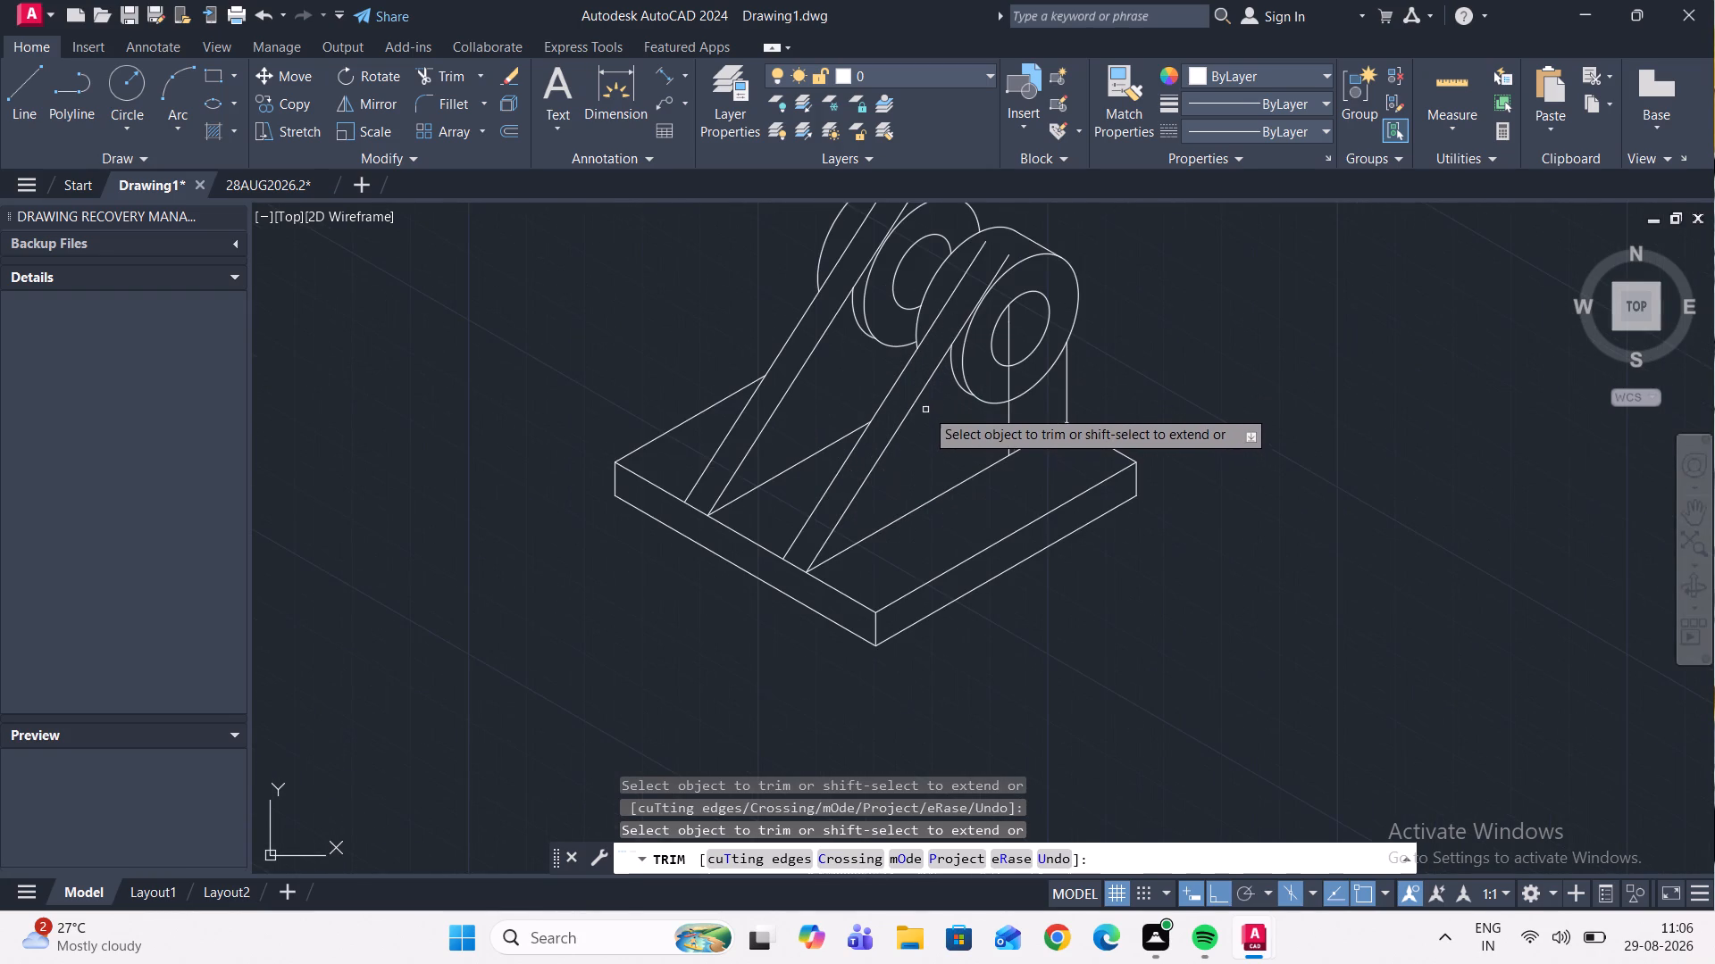
{"action": "key", "text": "Escape"}
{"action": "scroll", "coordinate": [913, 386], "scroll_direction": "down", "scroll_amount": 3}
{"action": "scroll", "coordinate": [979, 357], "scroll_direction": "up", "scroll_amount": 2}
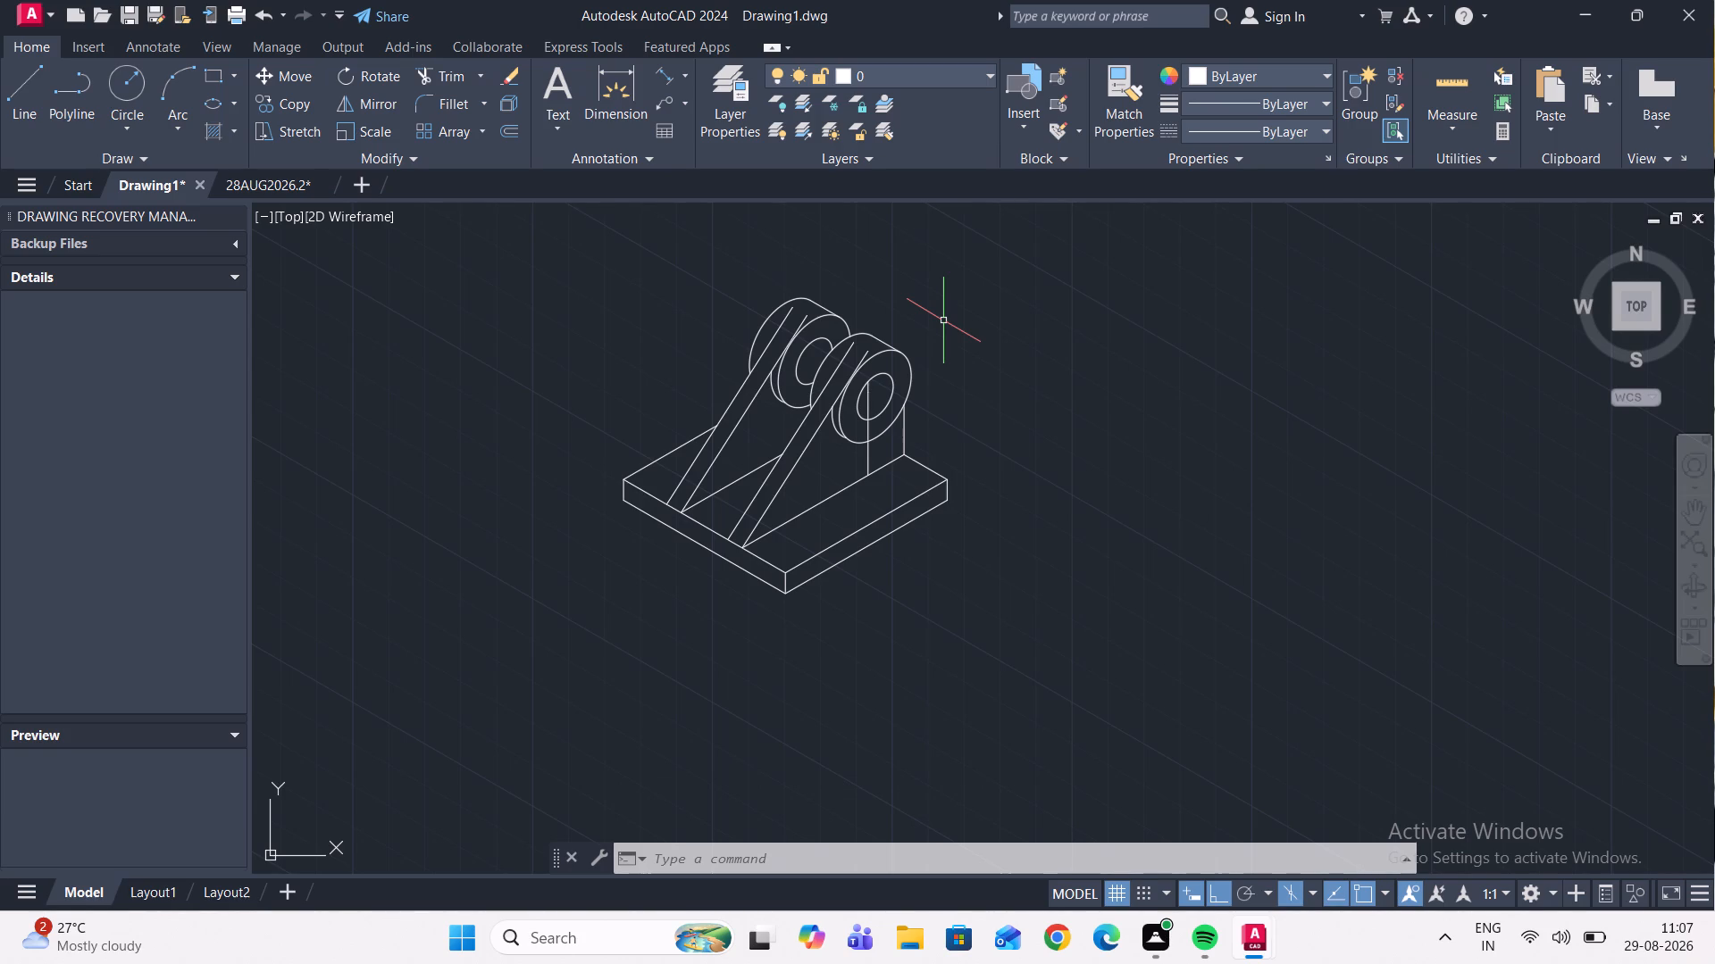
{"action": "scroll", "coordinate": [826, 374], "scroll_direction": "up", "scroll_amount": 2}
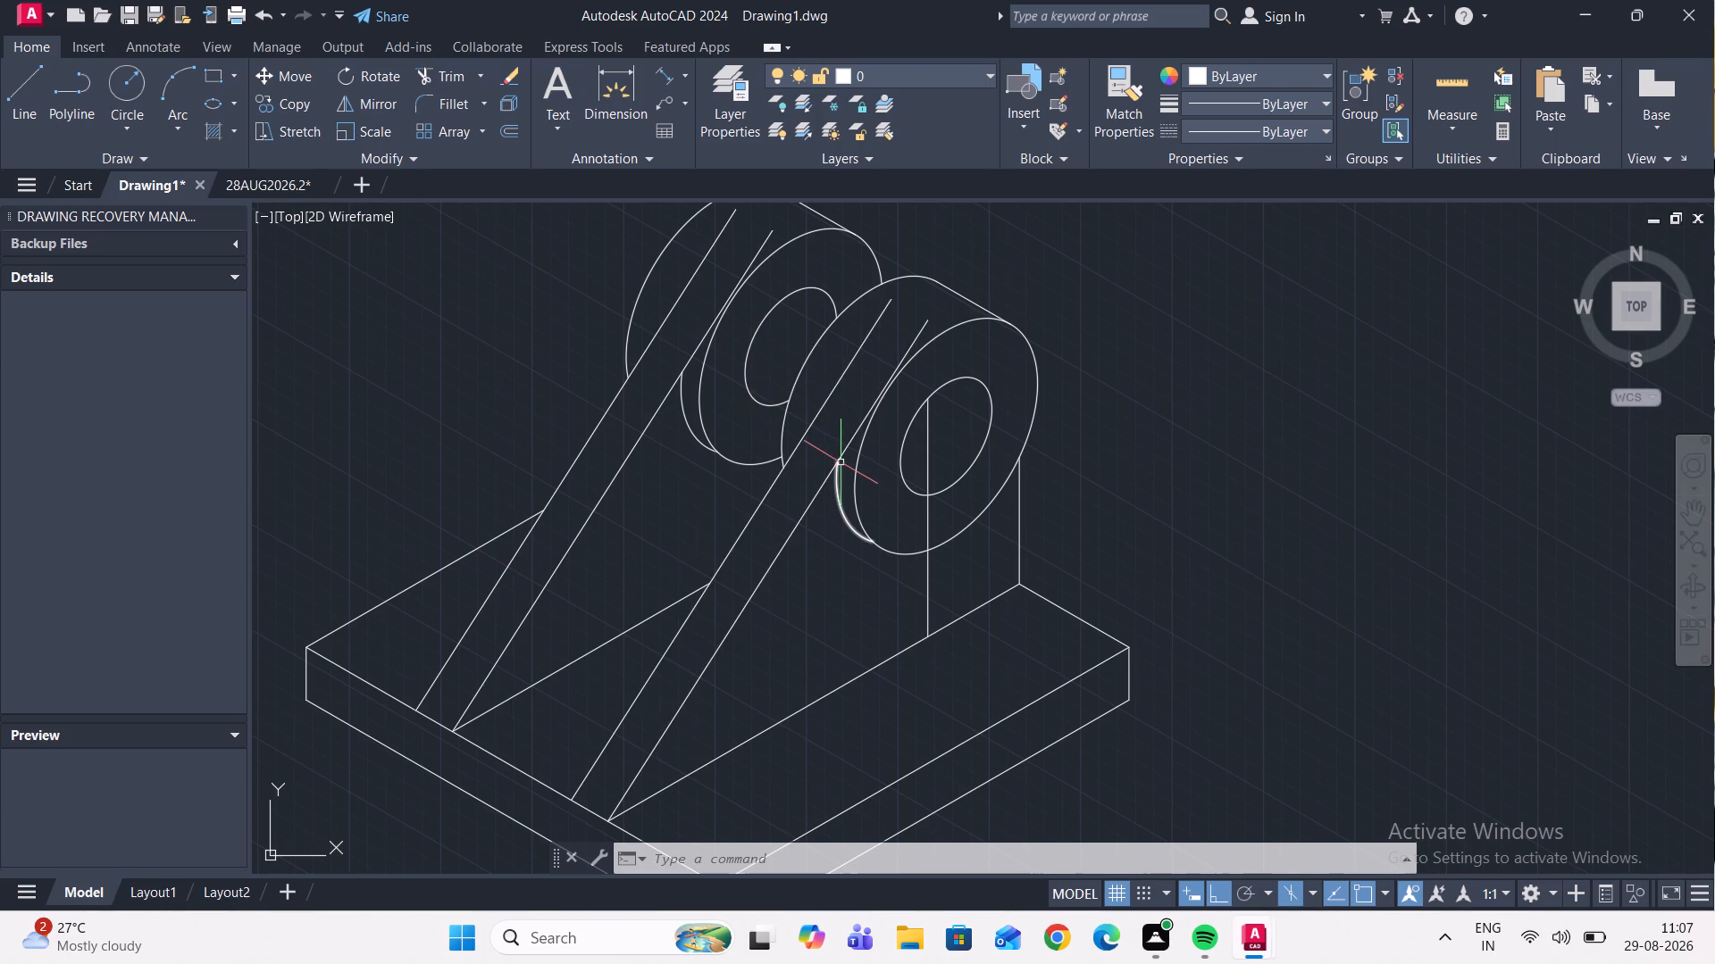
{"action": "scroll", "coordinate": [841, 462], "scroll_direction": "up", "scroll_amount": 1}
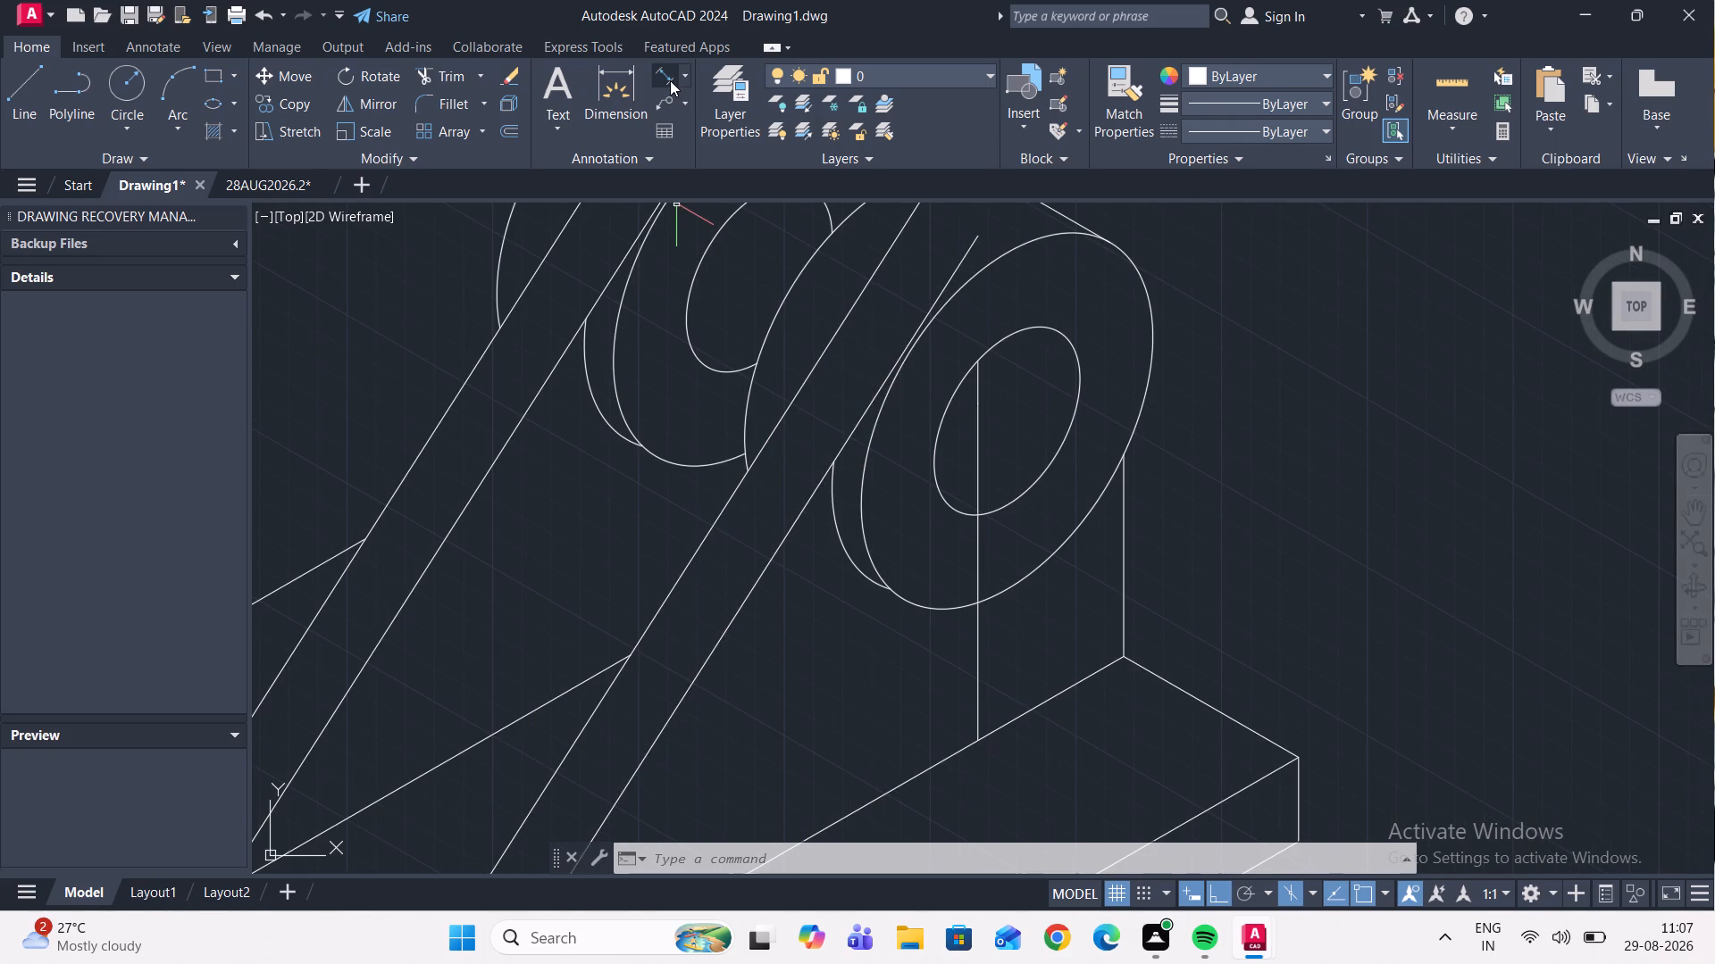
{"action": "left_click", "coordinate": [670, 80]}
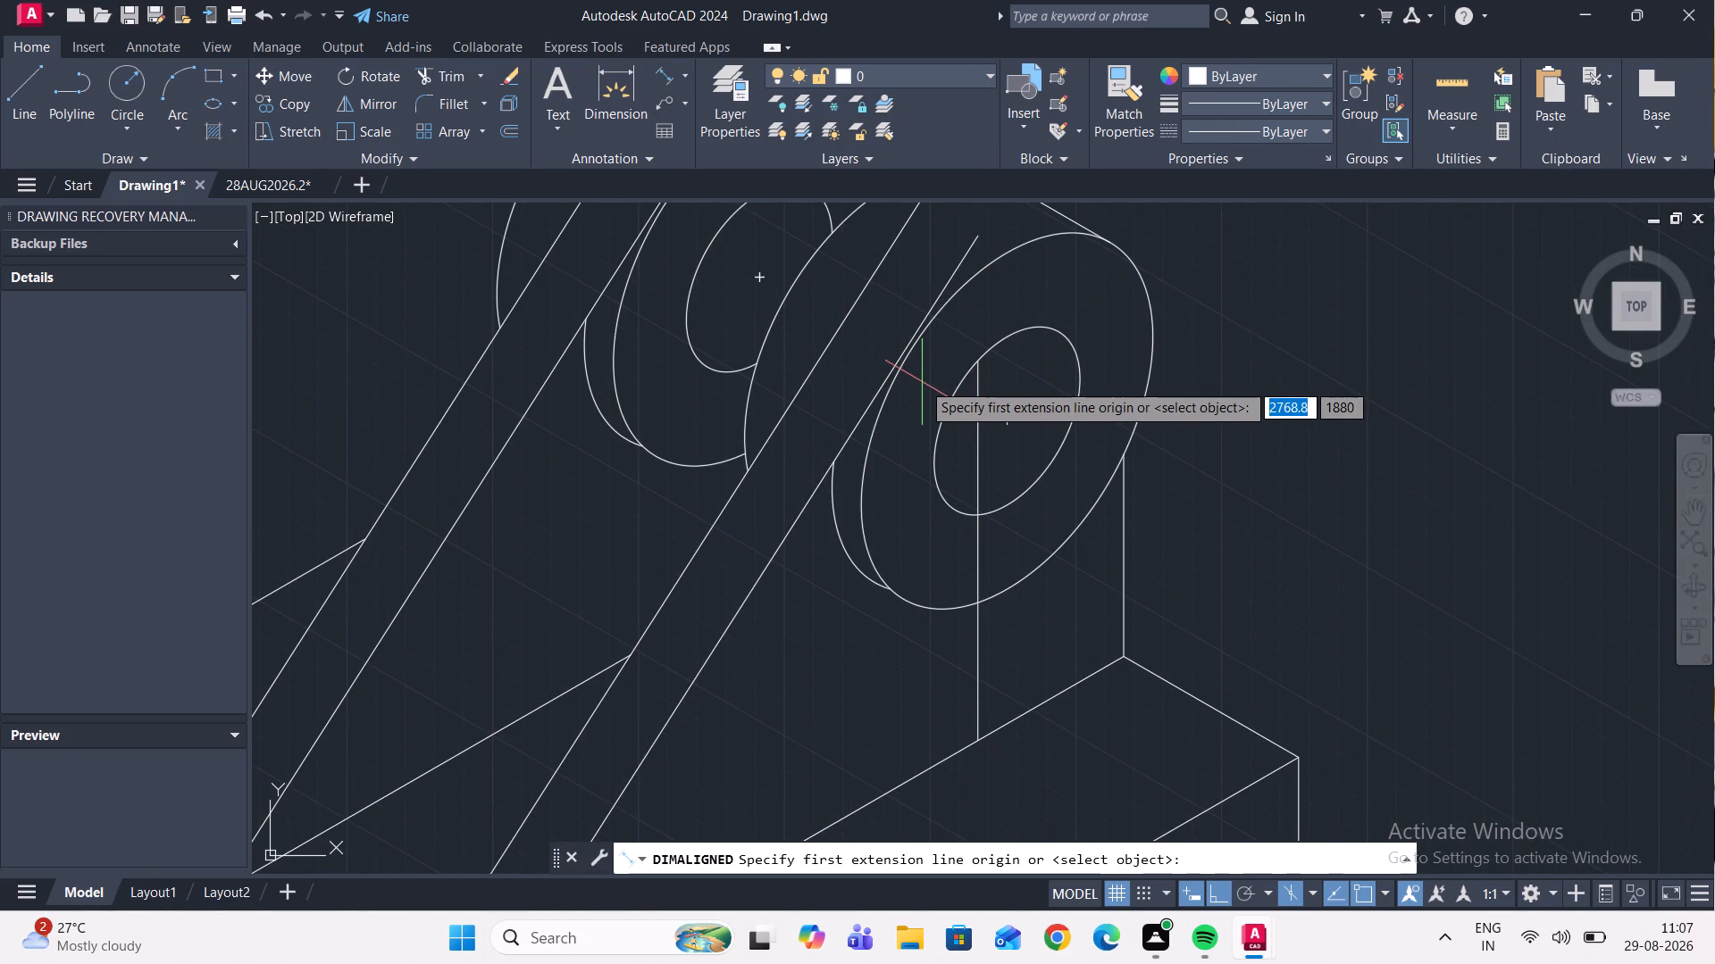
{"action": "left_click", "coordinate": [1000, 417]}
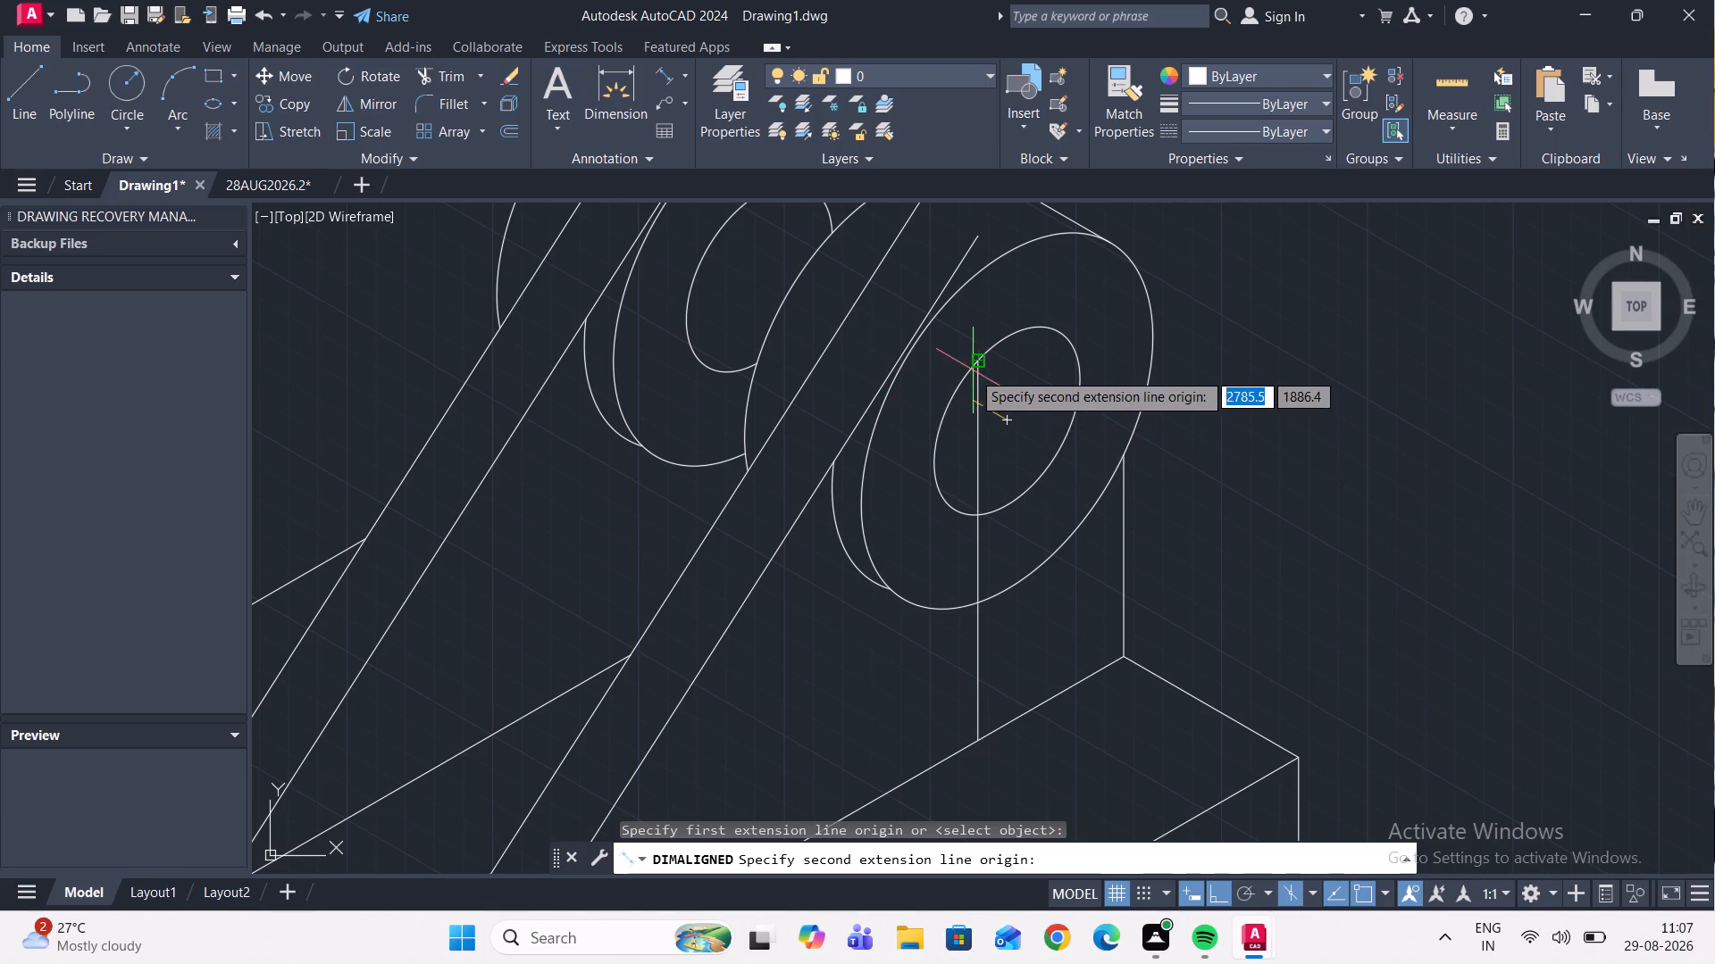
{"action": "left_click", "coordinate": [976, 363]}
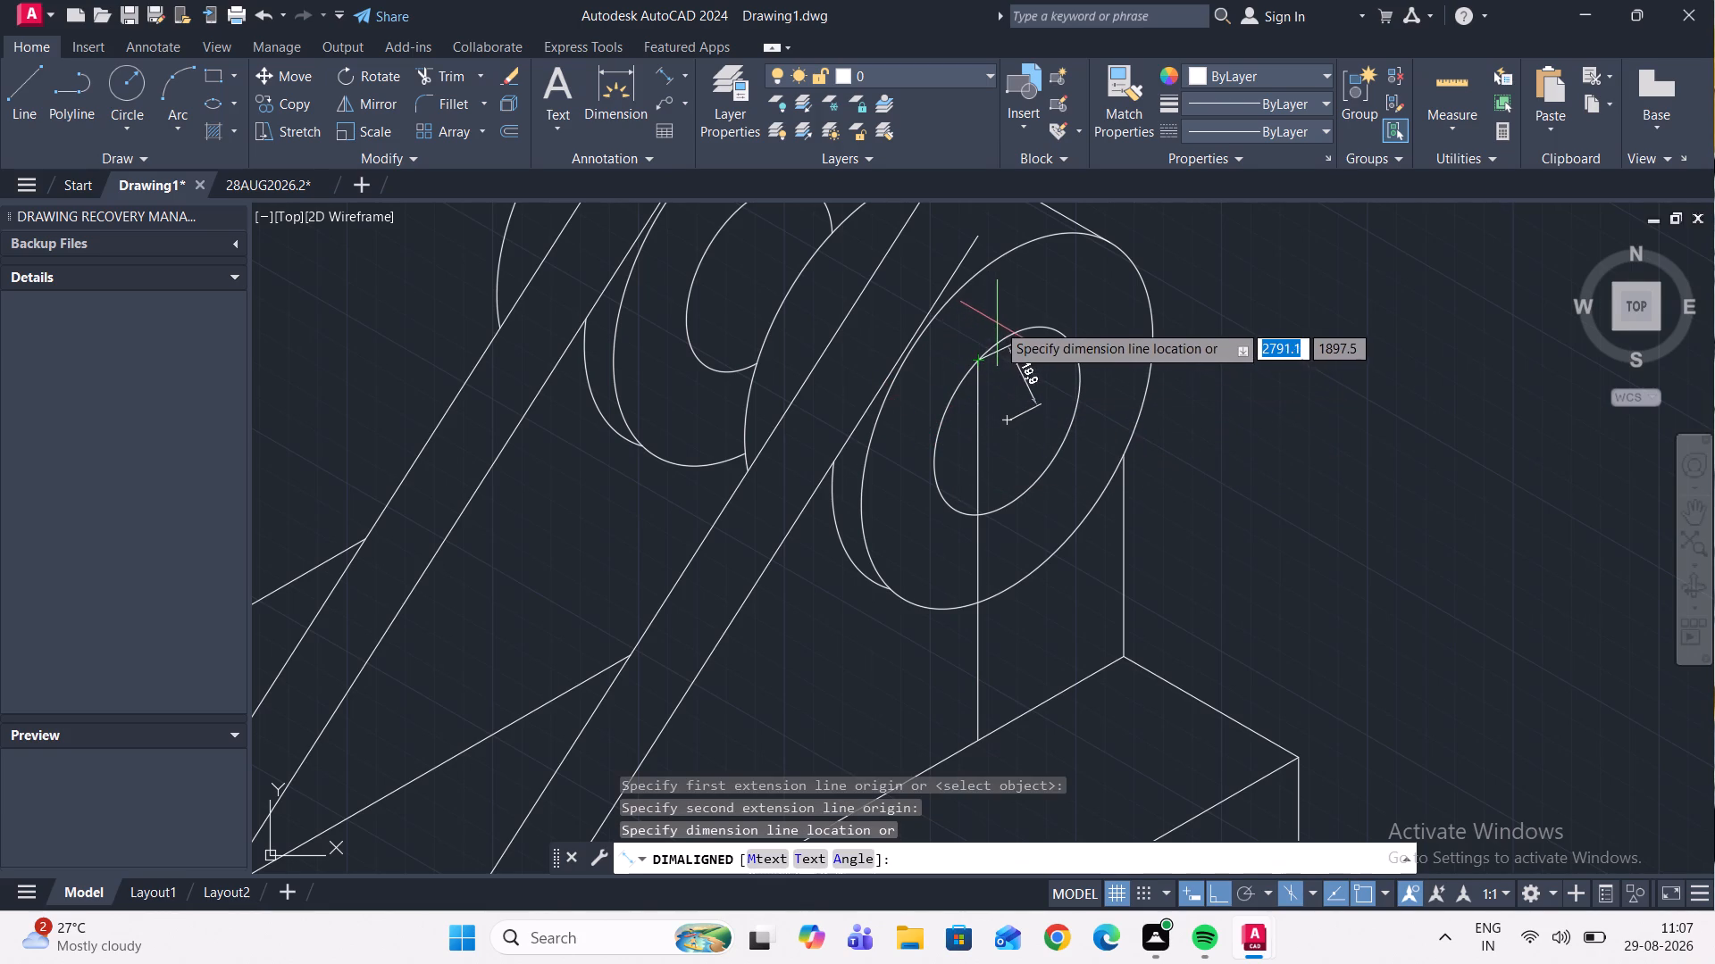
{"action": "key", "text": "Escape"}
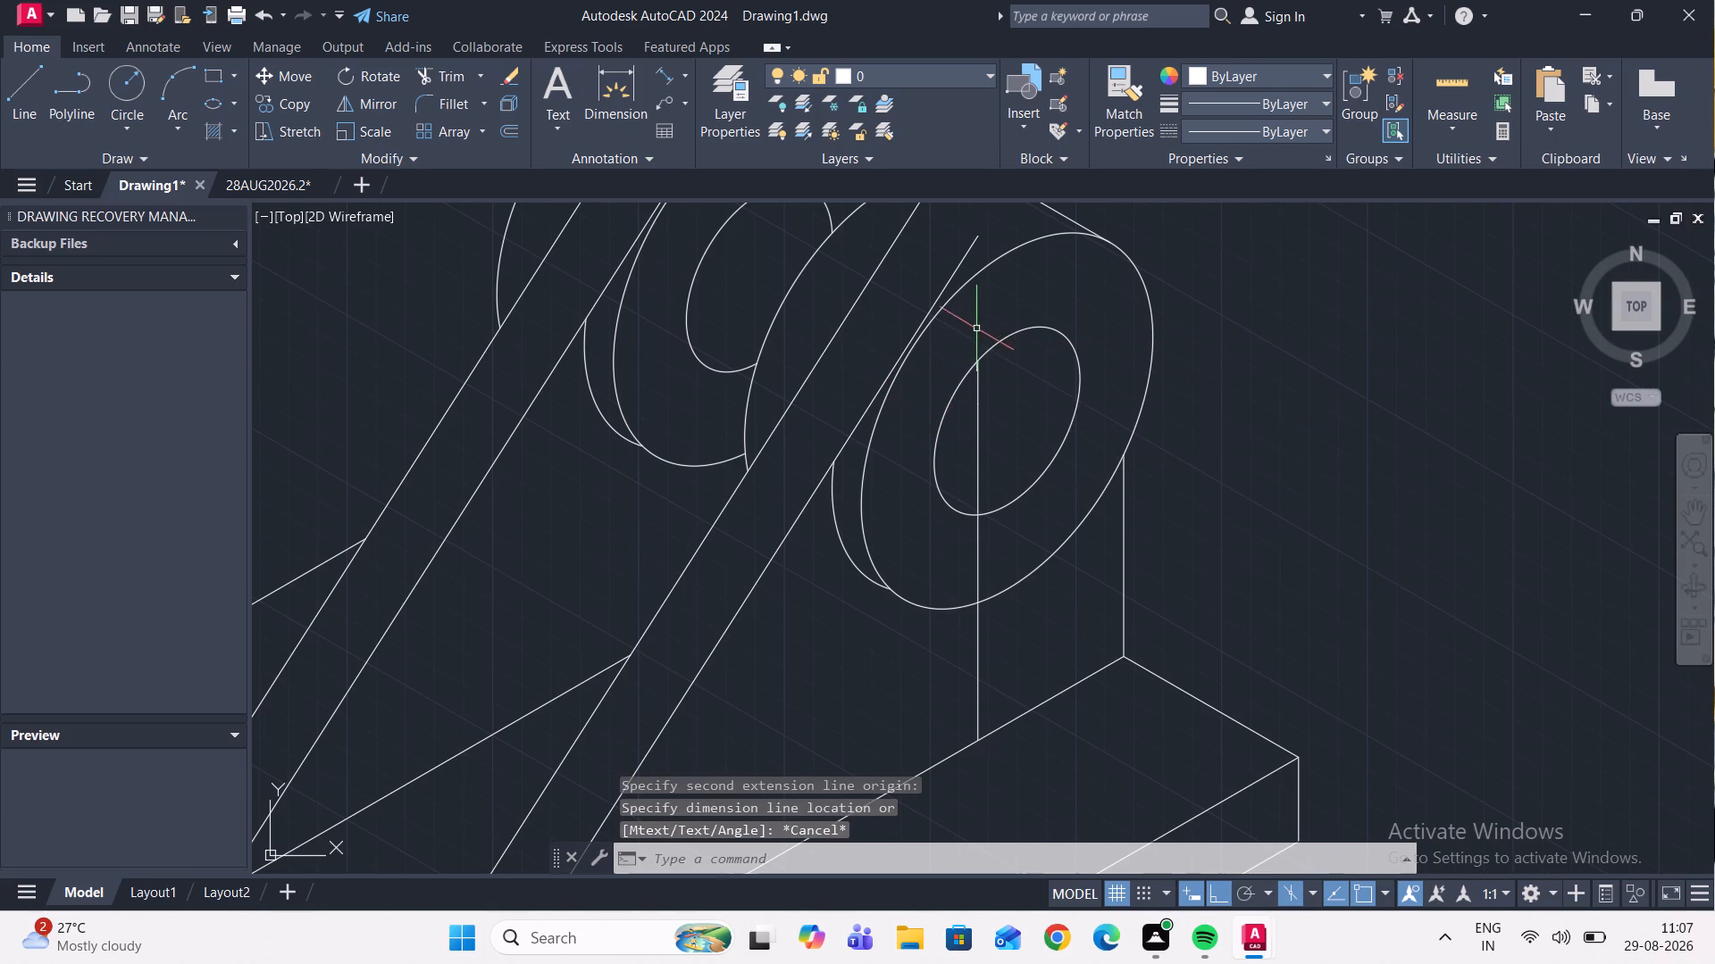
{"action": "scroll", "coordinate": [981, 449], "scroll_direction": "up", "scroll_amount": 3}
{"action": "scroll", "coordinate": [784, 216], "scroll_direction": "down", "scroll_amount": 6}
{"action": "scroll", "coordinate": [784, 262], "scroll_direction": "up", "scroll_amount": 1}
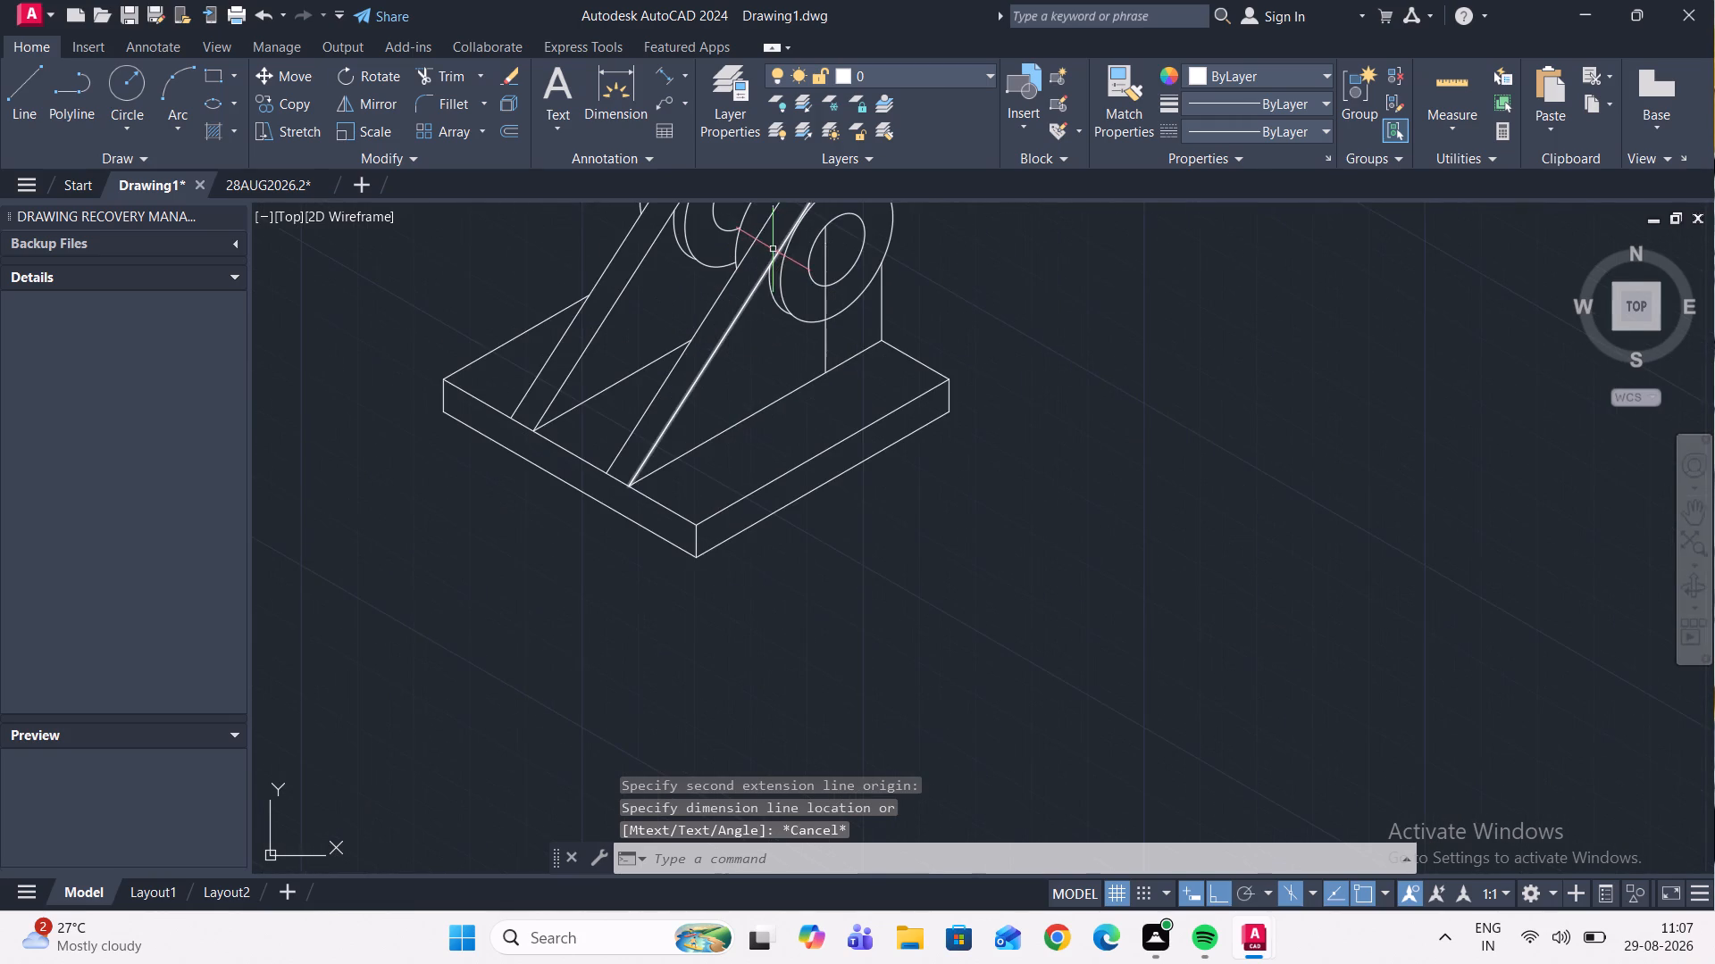
Inspect the whole isometric part, checking the two uprights' isocircles, slanted lines and vertical lines on the base for leftover geometry.
{"action": "middle_click_drag", "start_coordinate": [772, 248], "coordinate": [901, 461]}
{"action": "scroll", "coordinate": [777, 295], "scroll_direction": "down", "scroll_amount": 1}
{"action": "scroll", "coordinate": [927, 445], "scroll_direction": "up", "scroll_amount": 1}
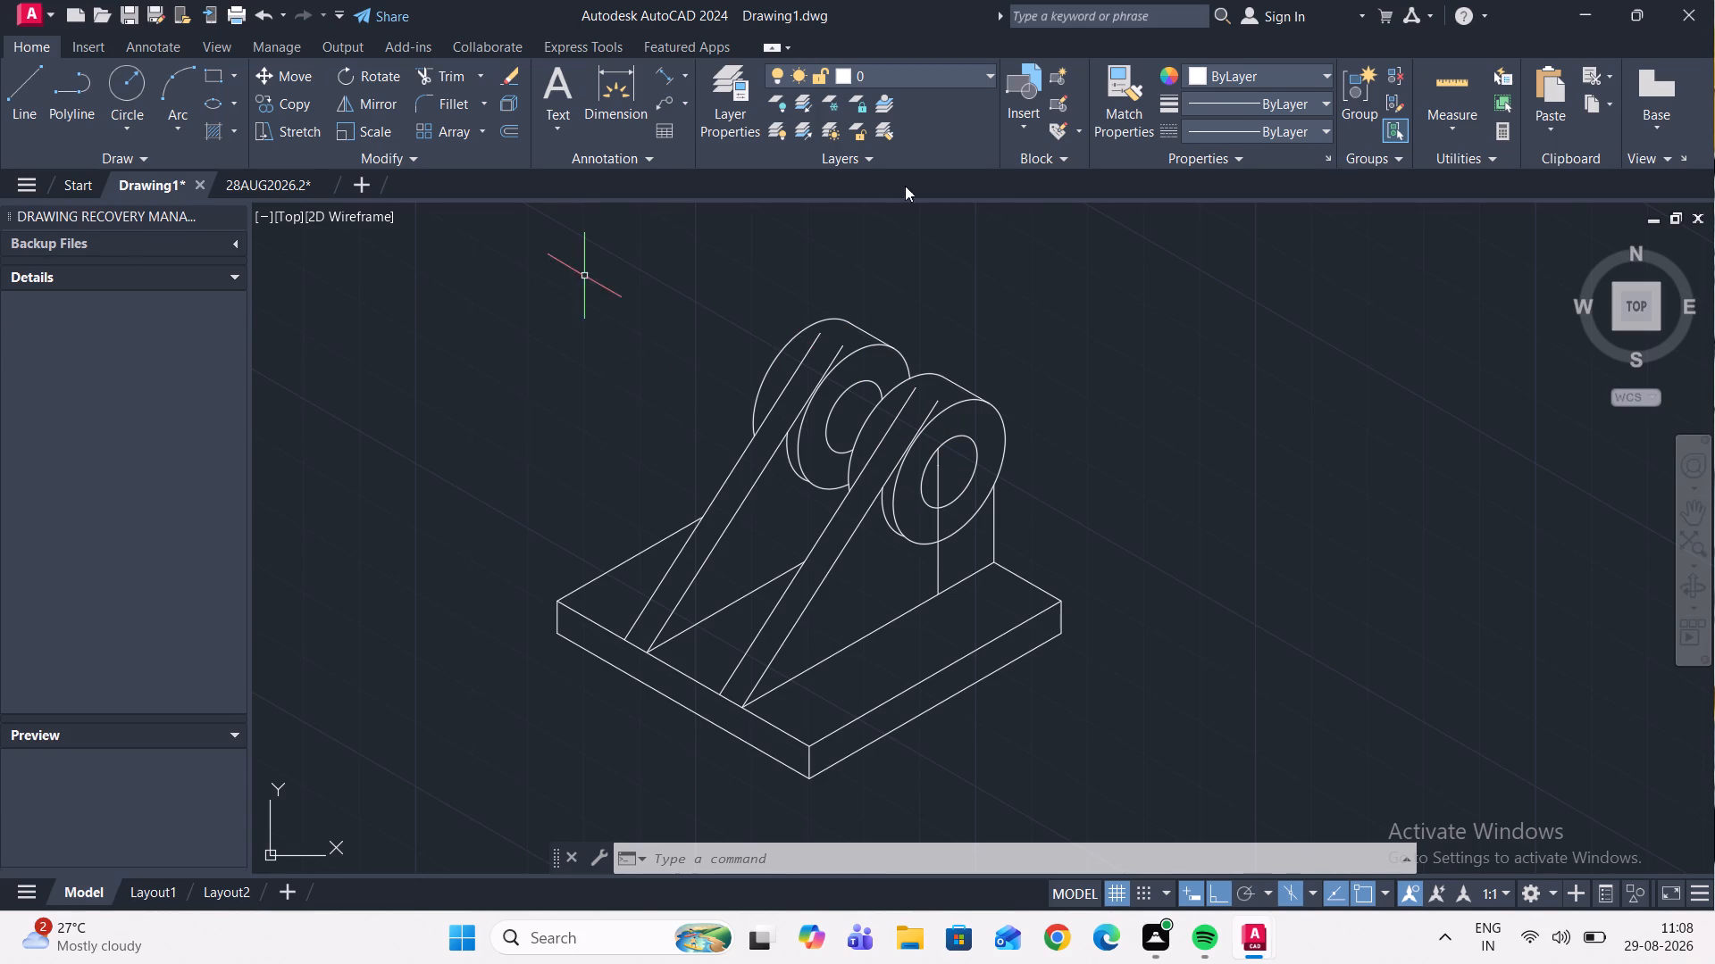
{"action": "scroll", "coordinate": [853, 431], "scroll_direction": "up", "scroll_amount": 4}
{"action": "scroll", "coordinate": [854, 430], "scroll_direction": "down", "scroll_amount": 4}
{"action": "scroll", "coordinate": [792, 430], "scroll_direction": "up", "scroll_amount": 2}
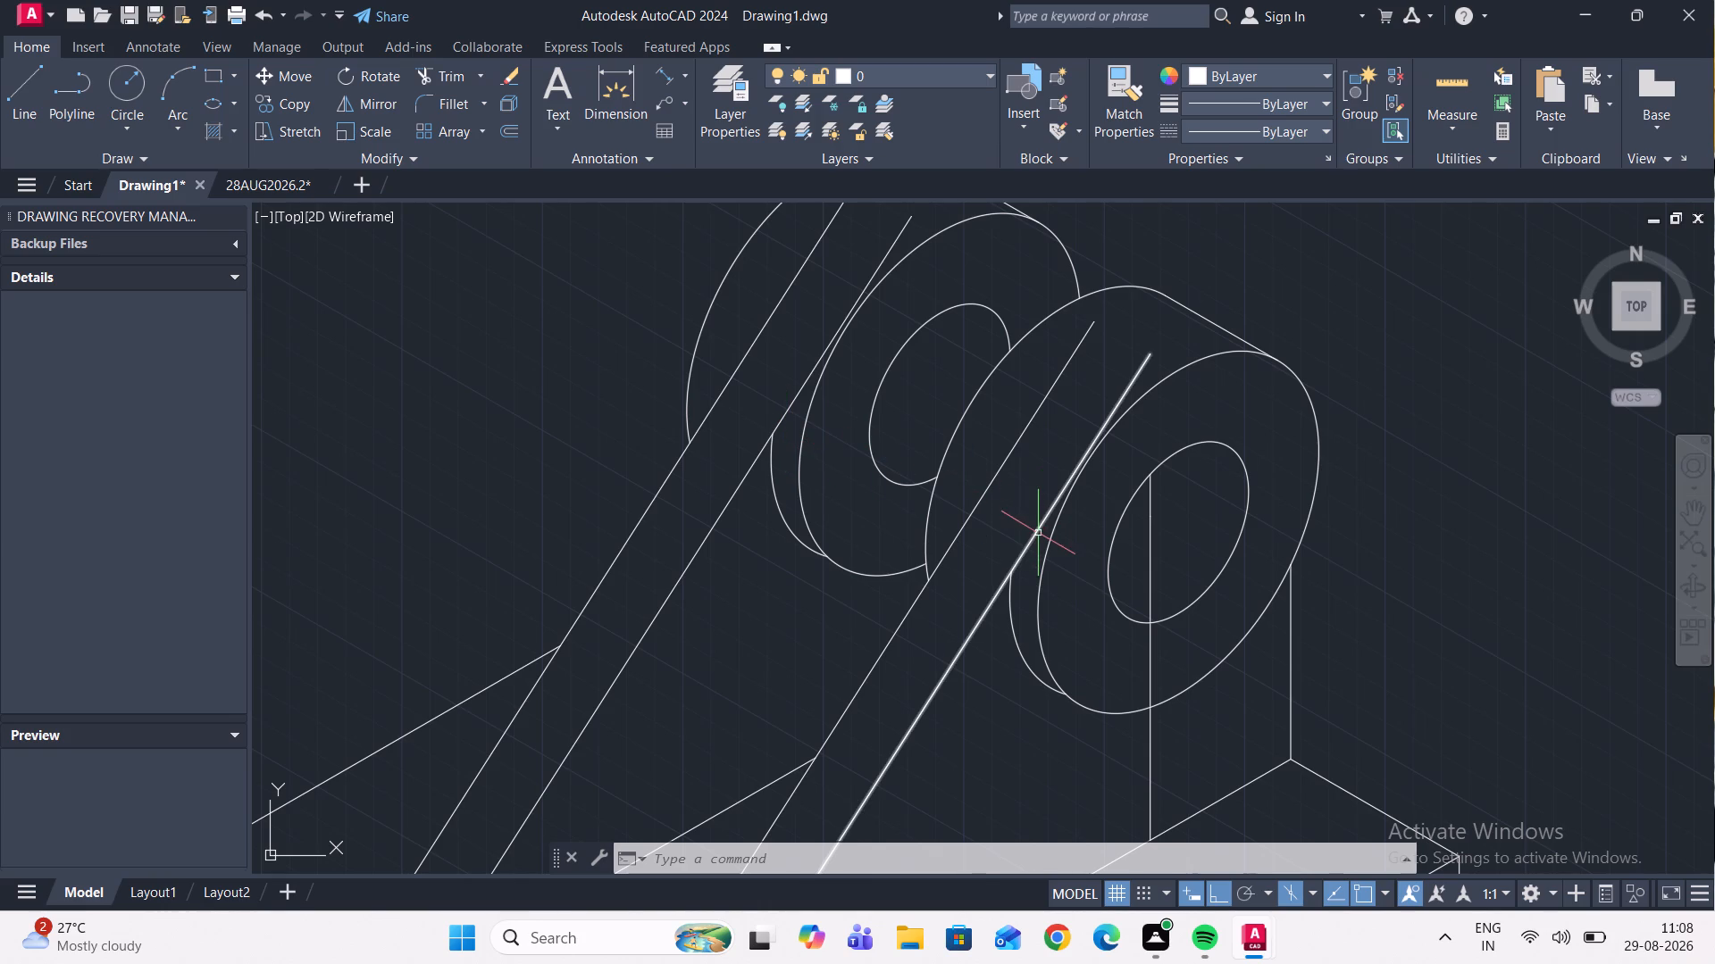
{"action": "scroll", "coordinate": [1037, 533], "scroll_direction": "down", "scroll_amount": 3}
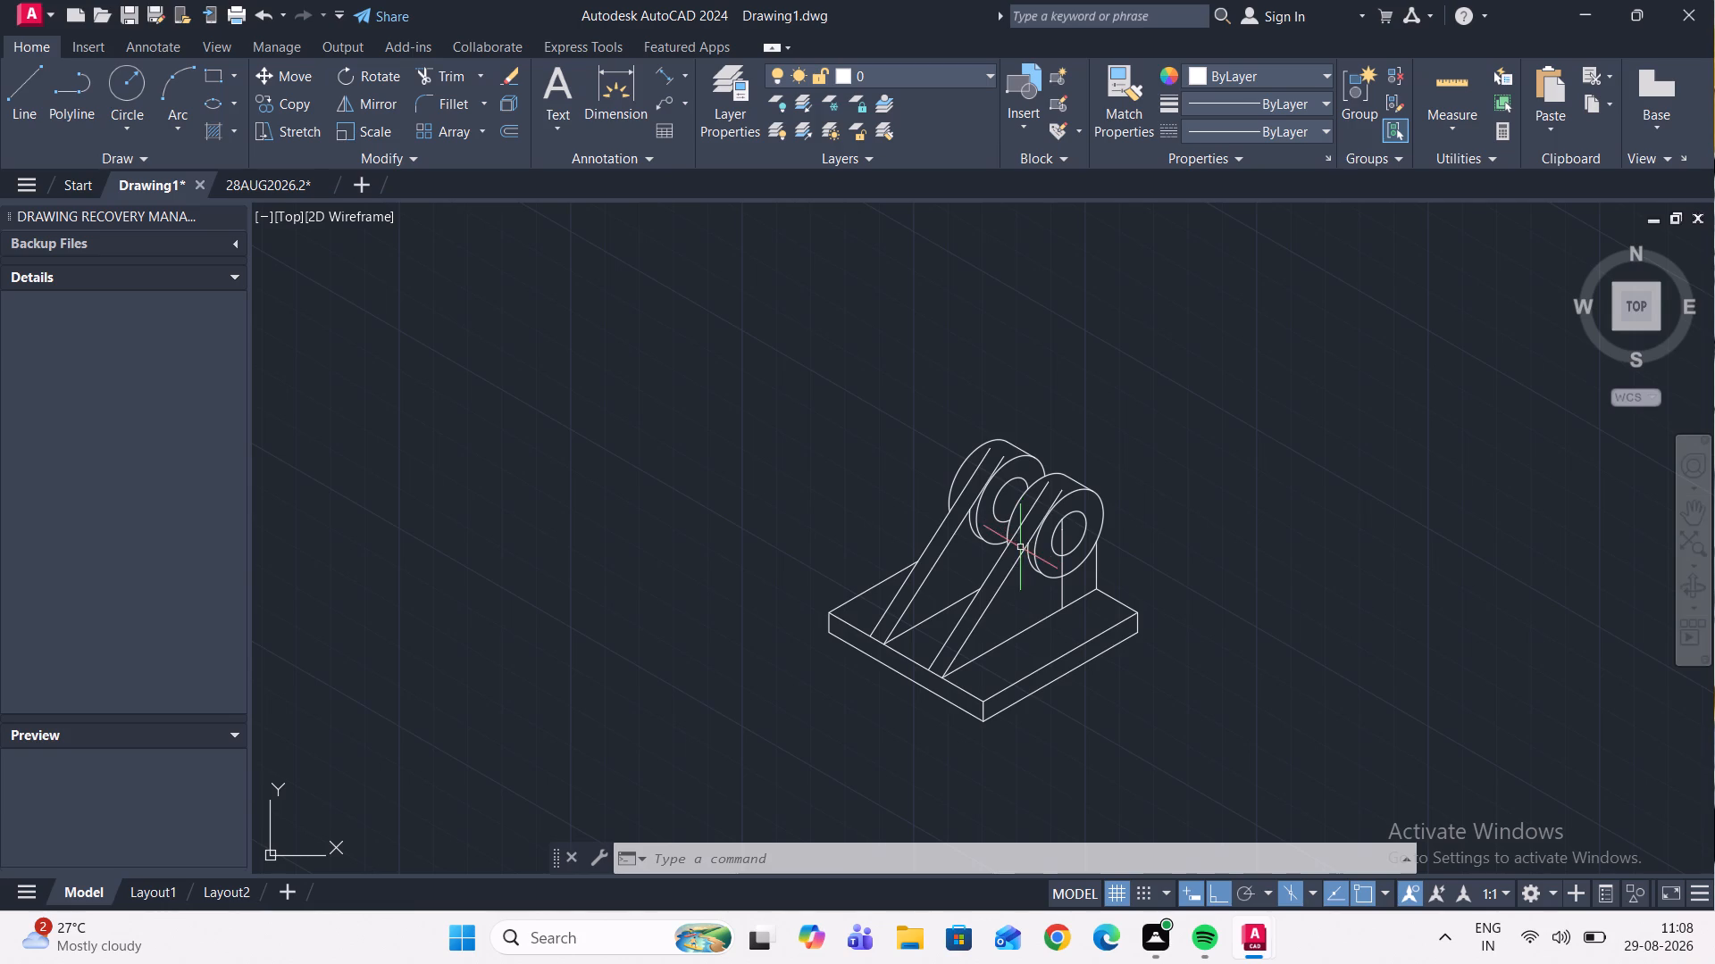
{"action": "scroll", "coordinate": [1035, 579], "scroll_direction": "up", "scroll_amount": 2}
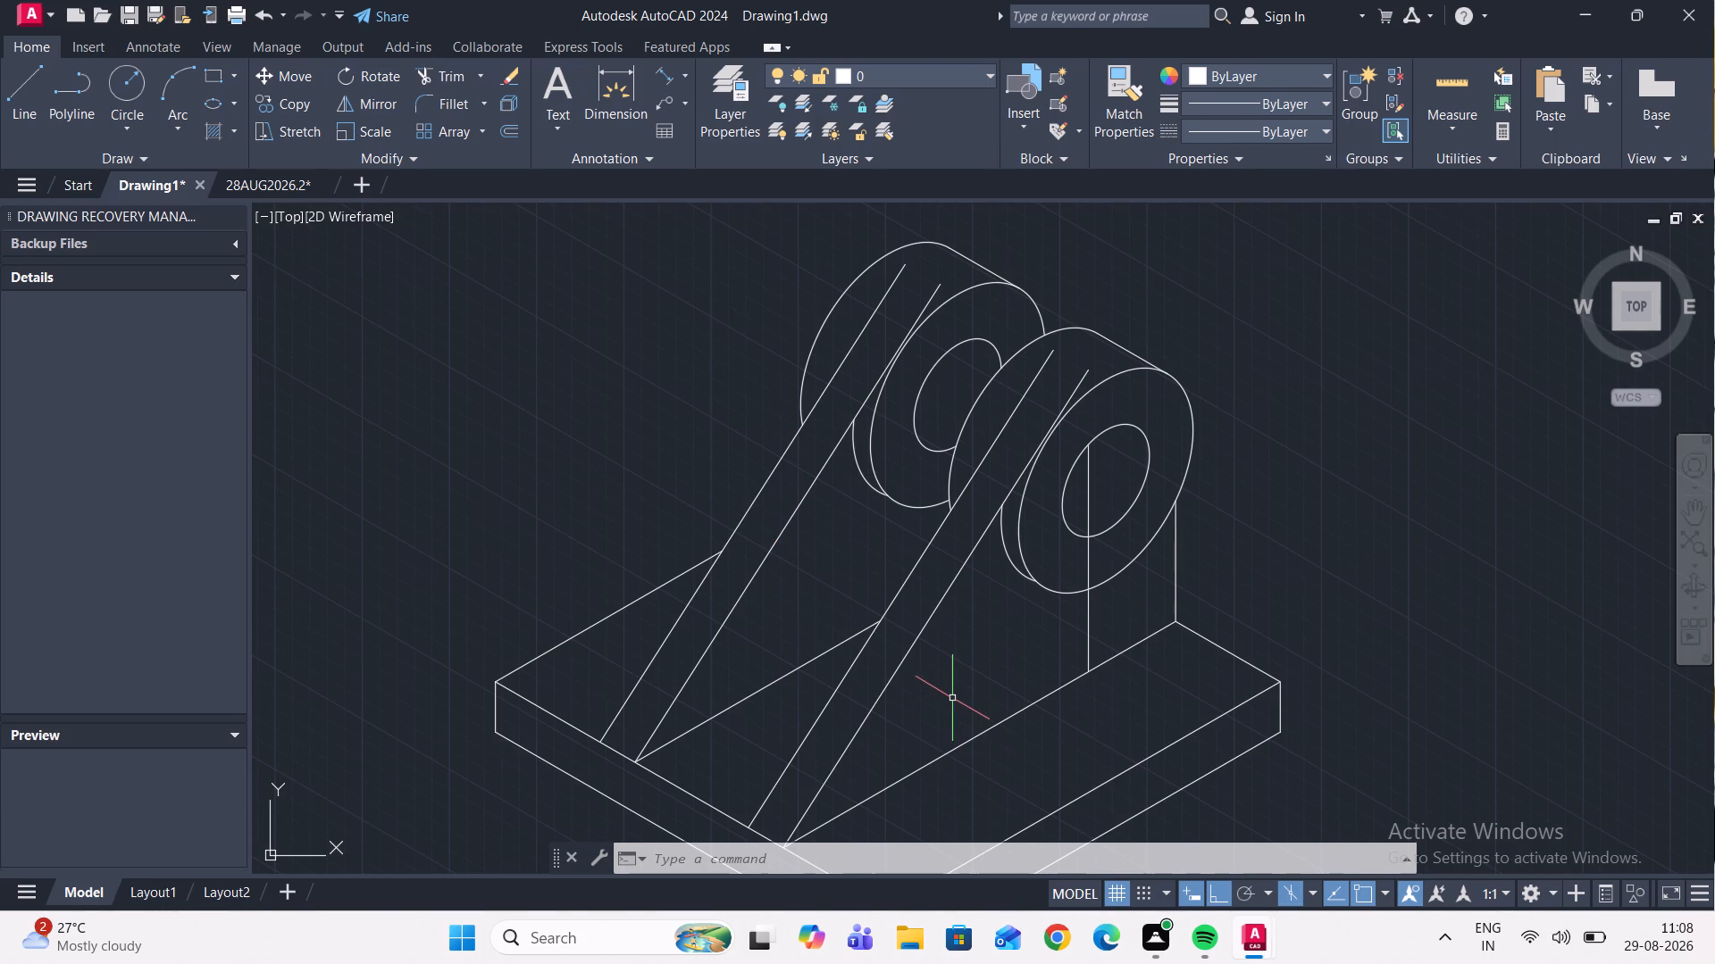
{"action": "scroll", "coordinate": [952, 698], "scroll_direction": "up", "scroll_amount": 2}
{"action": "scroll", "coordinate": [951, 698], "scroll_direction": "down", "scroll_amount": 5}
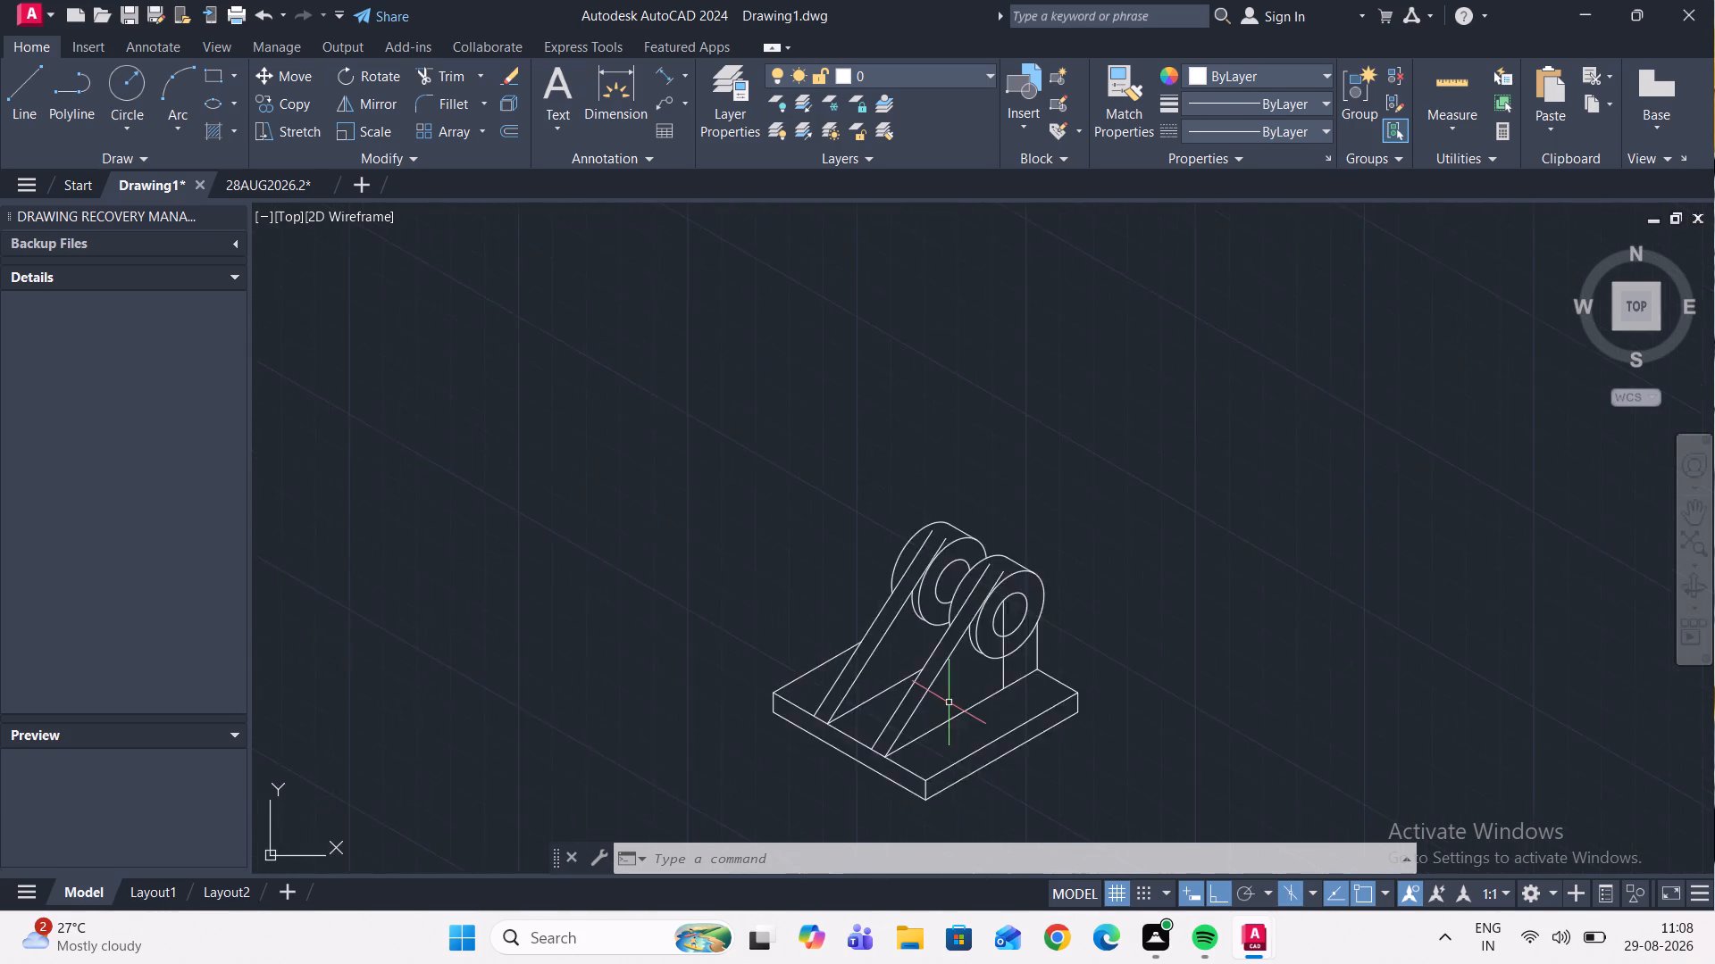
{"action": "scroll", "coordinate": [949, 702], "scroll_direction": "down", "scroll_amount": 2}
{"action": "scroll", "coordinate": [961, 668], "scroll_direction": "up", "scroll_amount": 5}
{"action": "scroll", "coordinate": [959, 719], "scroll_direction": "down", "scroll_amount": 4}
{"action": "scroll", "coordinate": [960, 788], "scroll_direction": "up", "scroll_amount": 4}
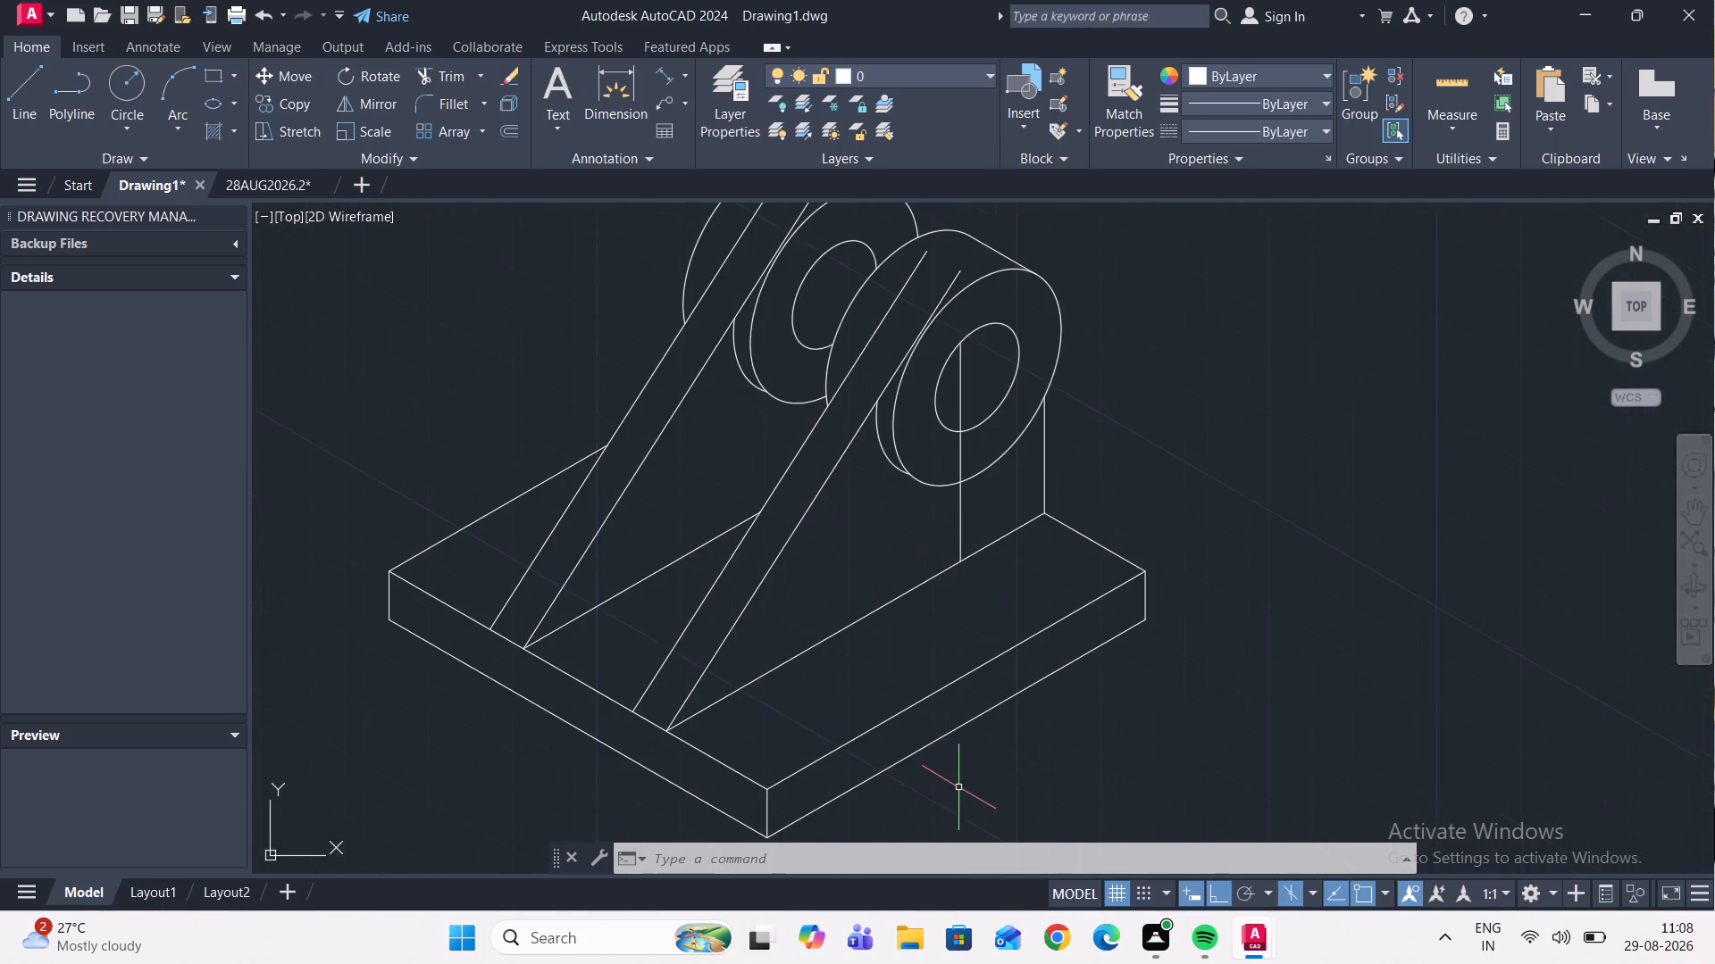
{"action": "scroll", "coordinate": [949, 760], "scroll_direction": "down", "scroll_amount": 2}
{"action": "scroll", "coordinate": [916, 702], "scroll_direction": "up", "scroll_amount": 2}
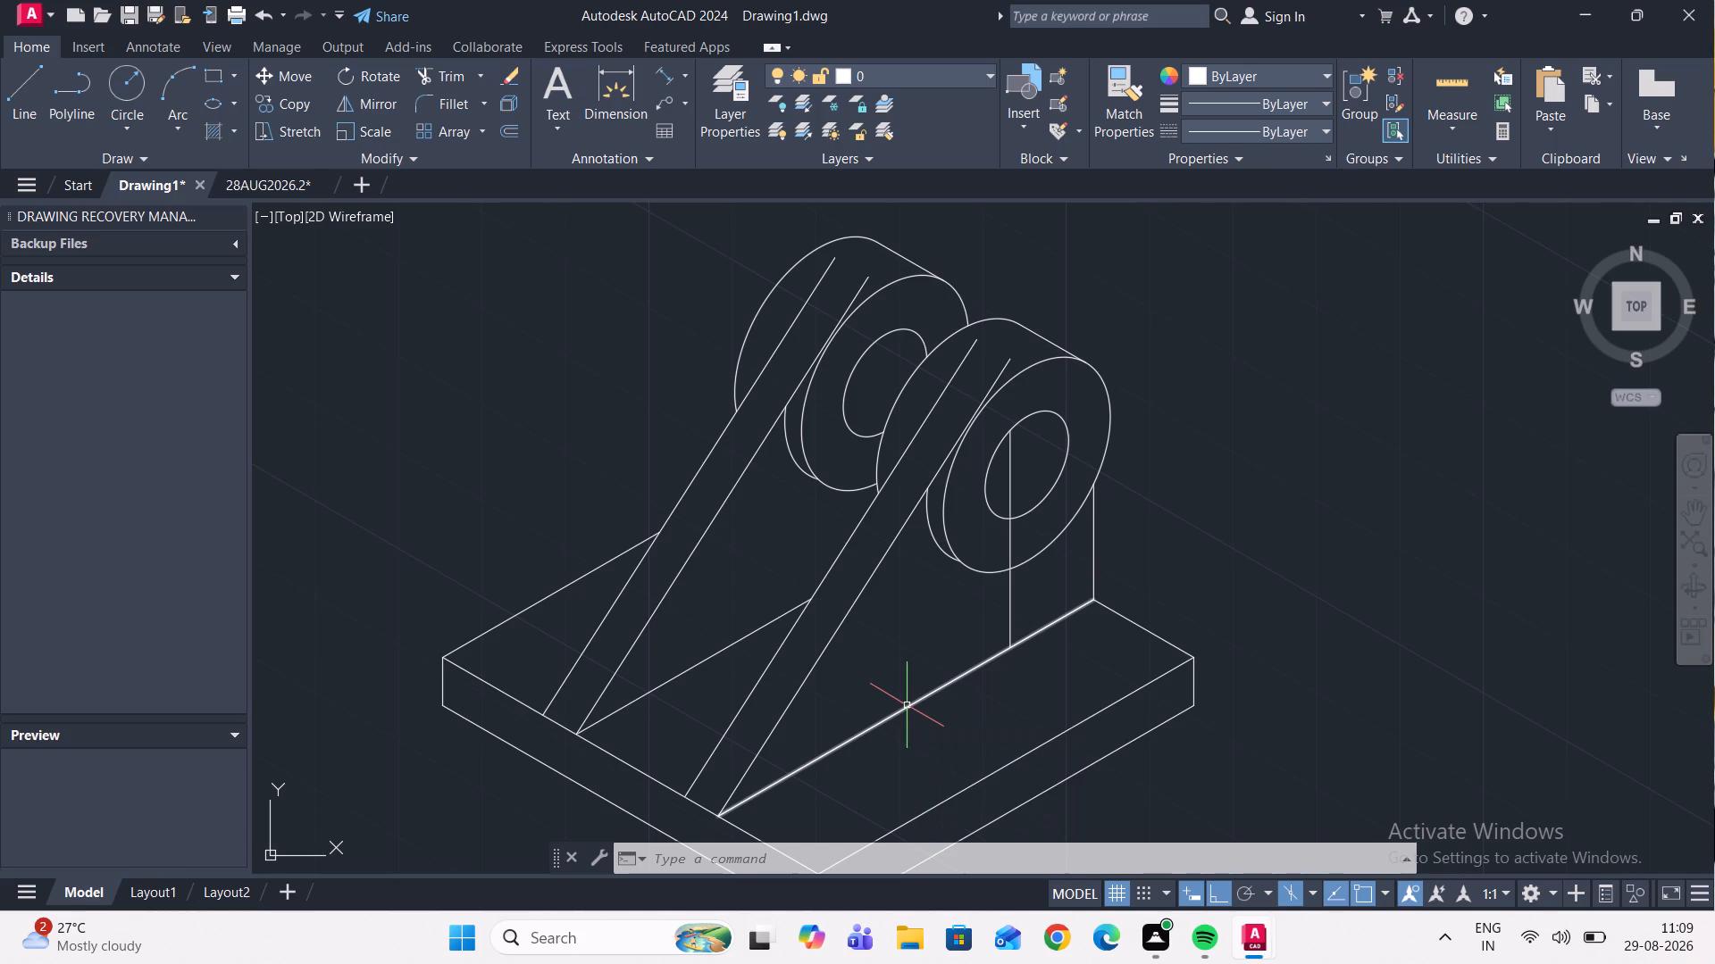
{"action": "scroll", "coordinate": [907, 705], "scroll_direction": "down", "scroll_amount": 2}
{"action": "scroll", "coordinate": [866, 576], "scroll_direction": "up", "scroll_amount": 2}
{"action": "scroll", "coordinate": [1022, 605], "scroll_direction": "up", "scroll_amount": 1}
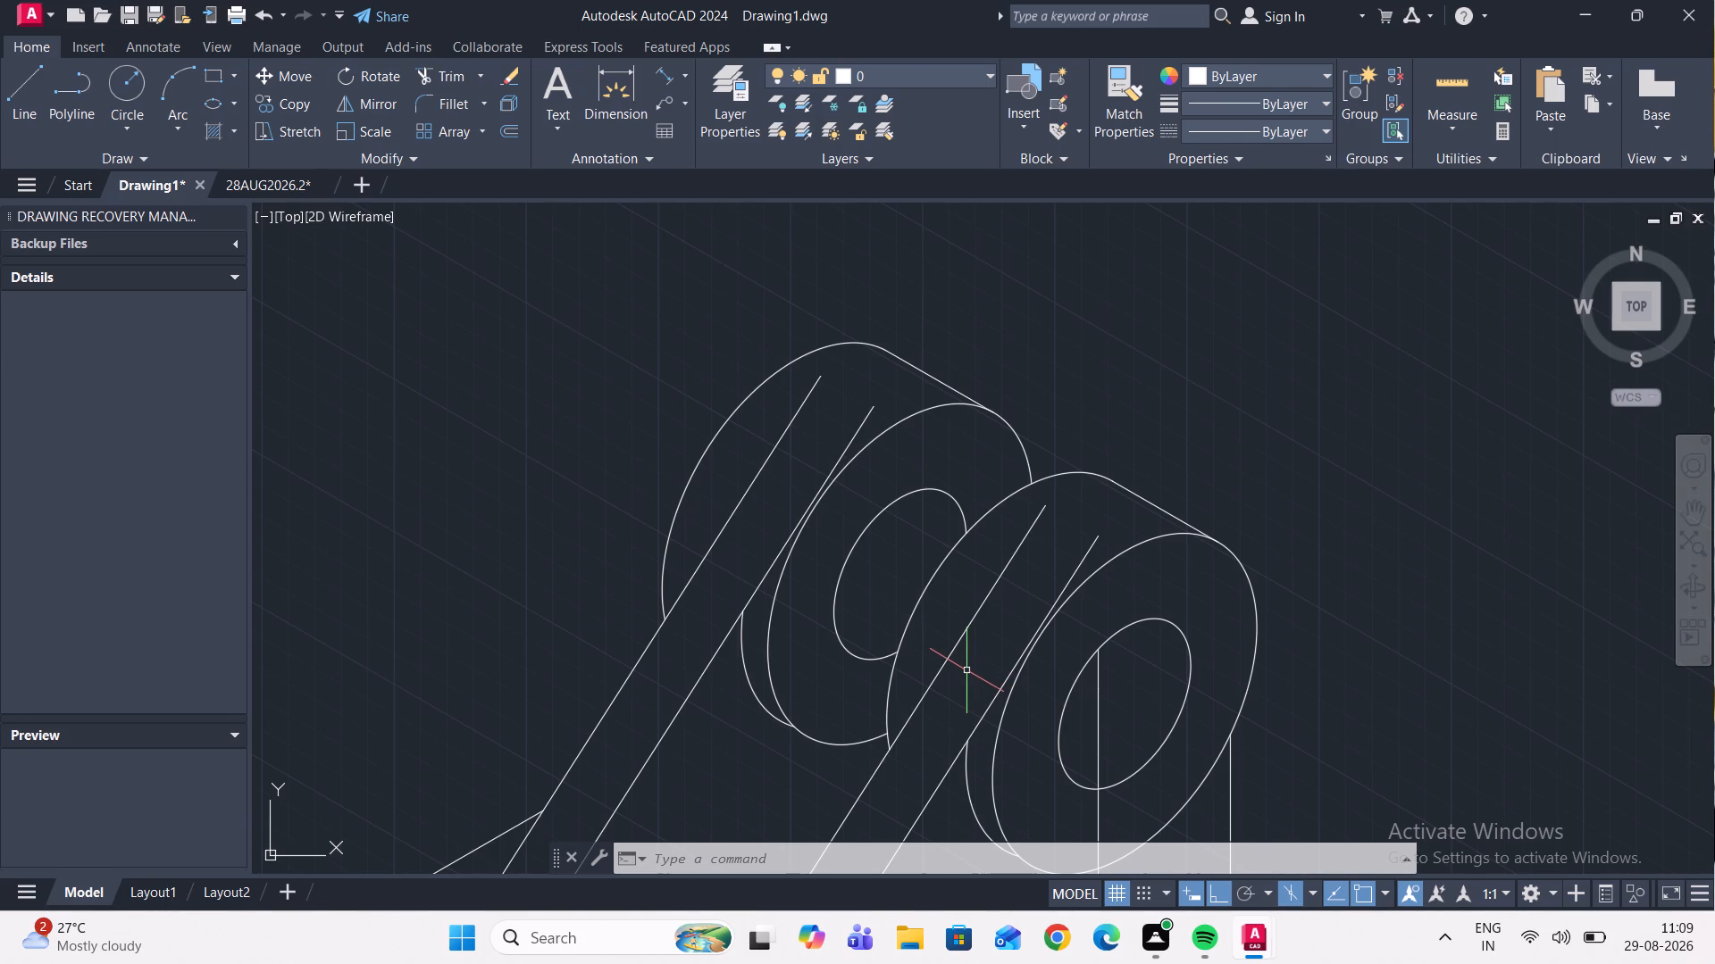
{"action": "scroll", "coordinate": [941, 689], "scroll_direction": "down", "scroll_amount": 2}
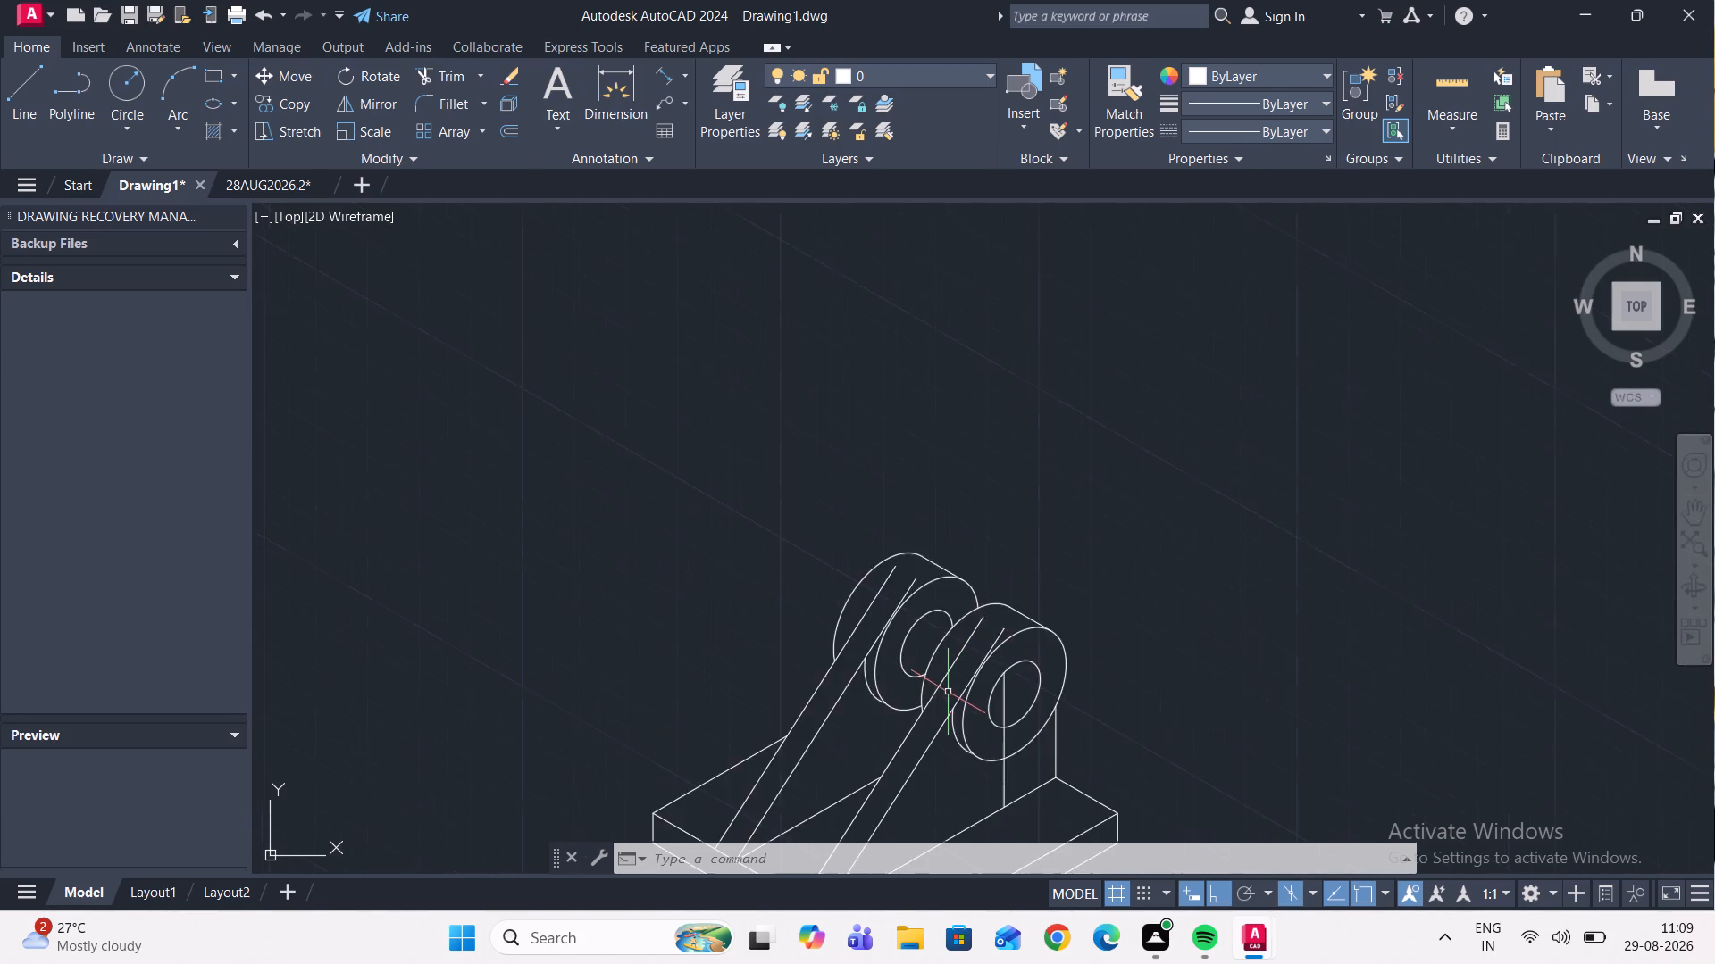
{"action": "scroll", "coordinate": [950, 714], "scroll_direction": "down", "scroll_amount": 3}
{"action": "scroll", "coordinate": [961, 793], "scroll_direction": "up", "scroll_amount": 5}
{"action": "scroll", "coordinate": [959, 797], "scroll_direction": "down", "scroll_amount": 2}
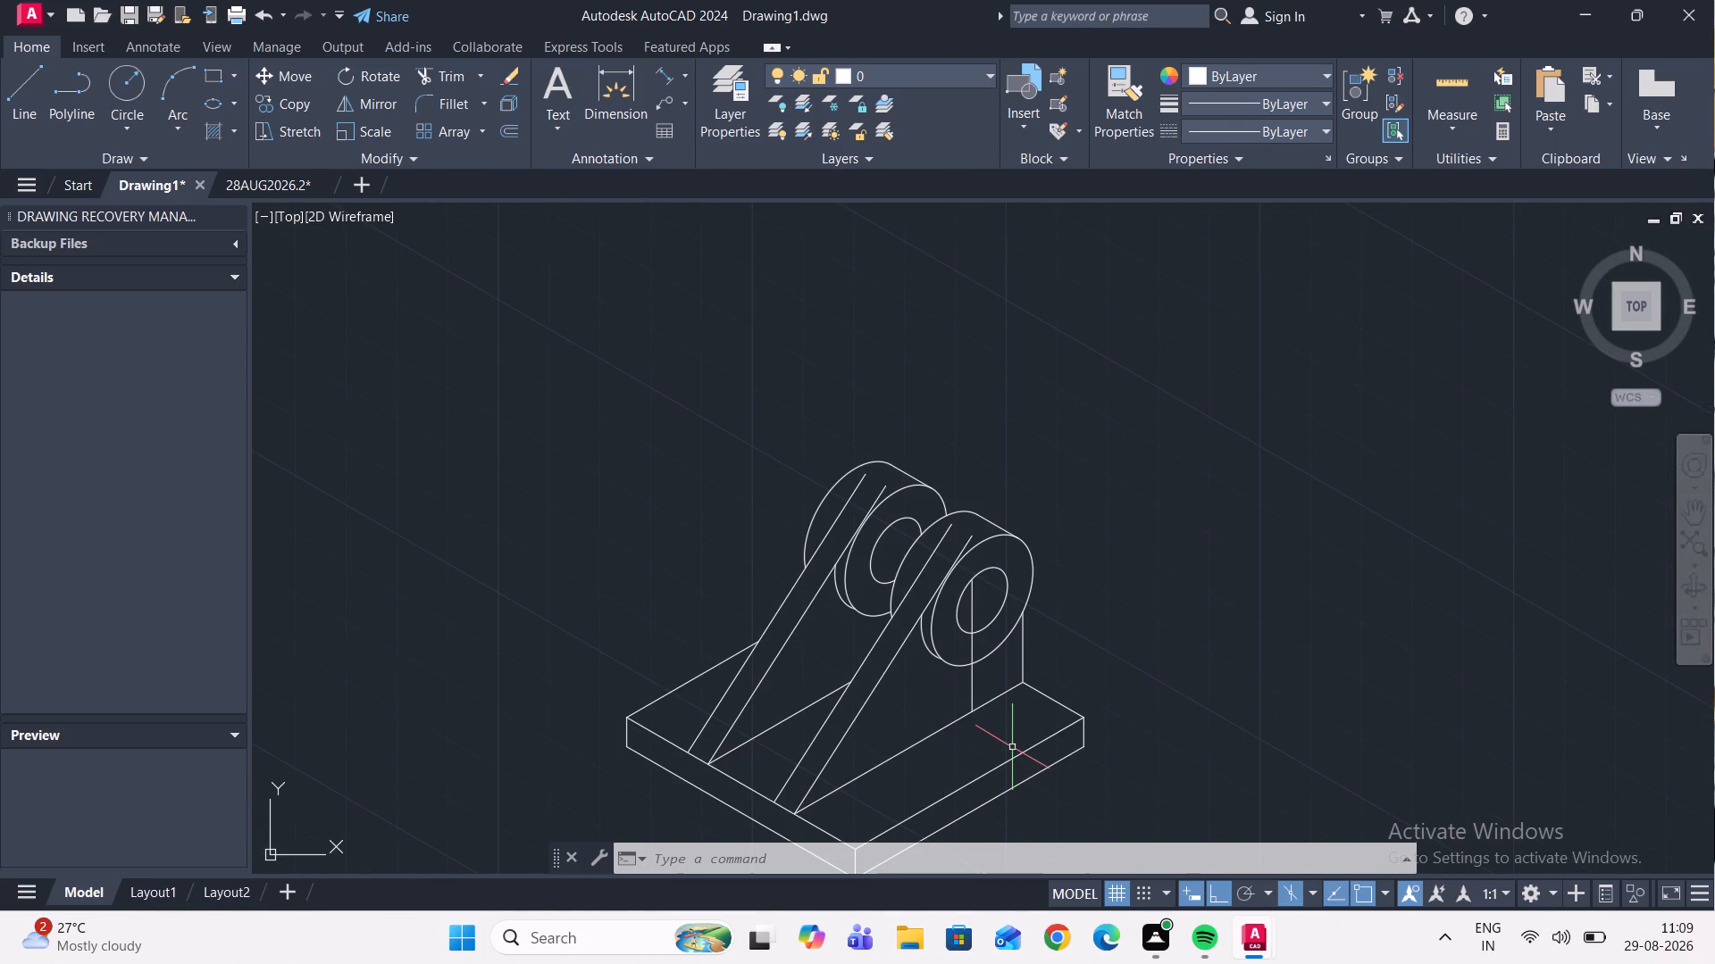
{"action": "scroll", "coordinate": [1012, 747], "scroll_direction": "down", "scroll_amount": 2}
{"action": "scroll", "coordinate": [1011, 755], "scroll_direction": "up", "scroll_amount": 1}
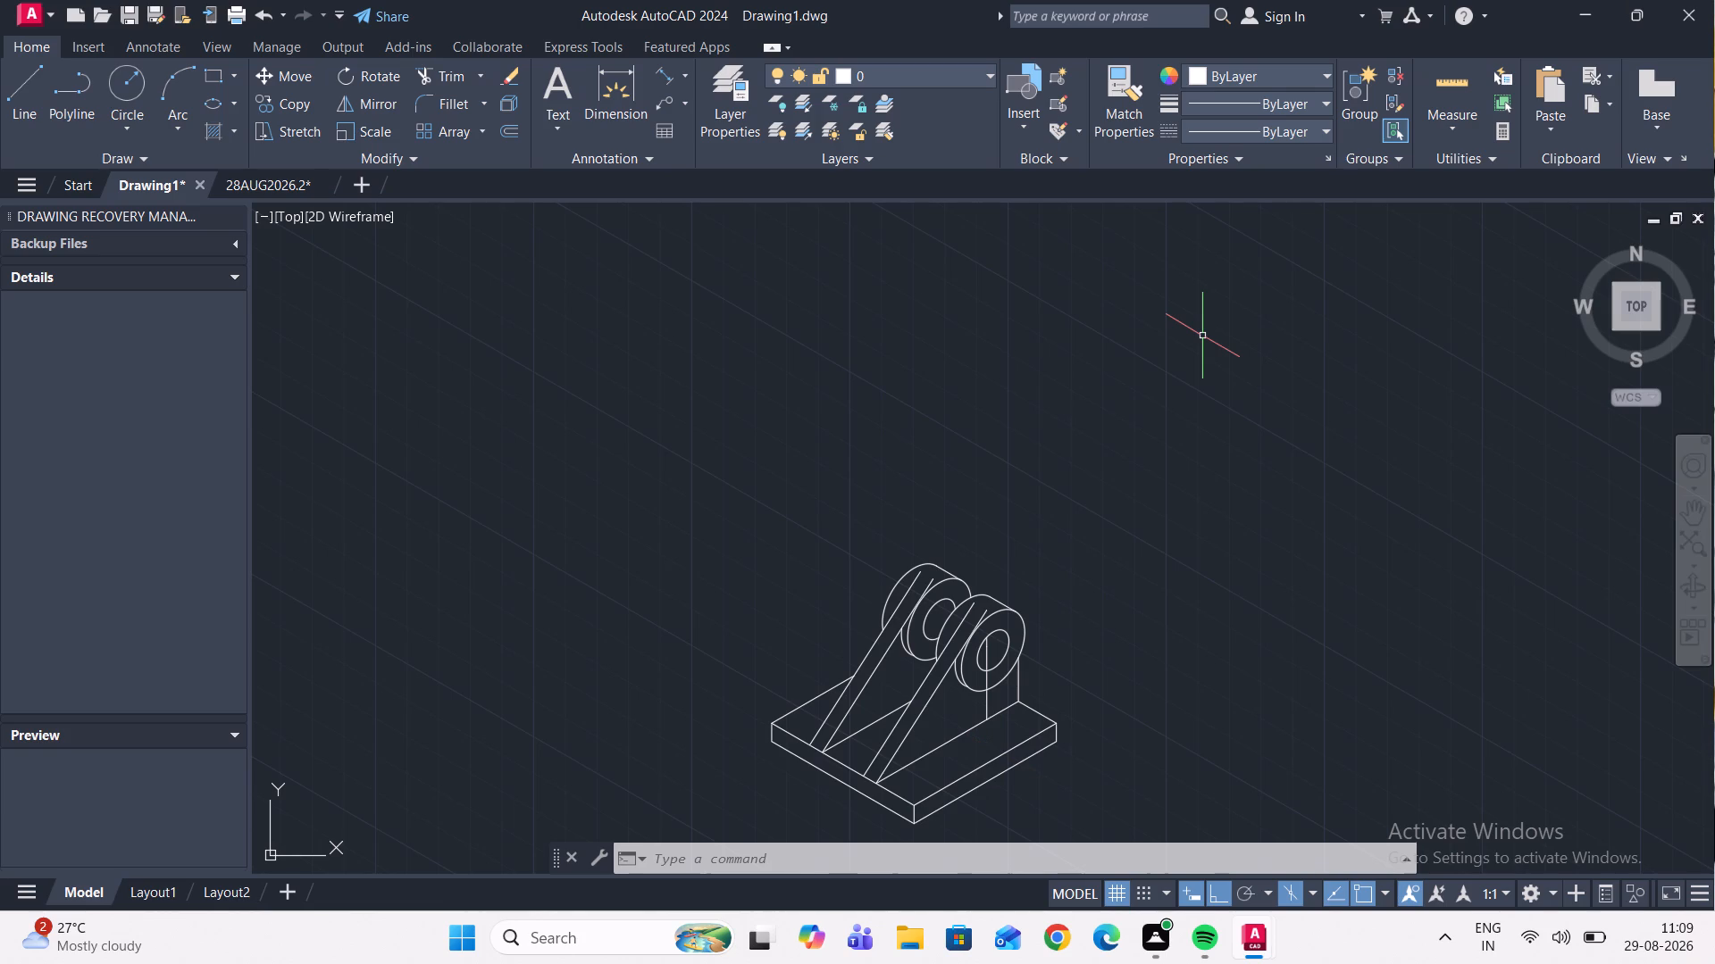
{"action": "scroll", "coordinate": [1317, 282], "scroll_direction": "down", "scroll_amount": 4}
{"action": "scroll", "coordinate": [1401, 348], "scroll_direction": "up", "scroll_amount": 1}
{"action": "scroll", "coordinate": [1084, 384], "scroll_direction": "up", "scroll_amount": 1}
{"action": "scroll", "coordinate": [1218, 344], "scroll_direction": "up", "scroll_amount": 4}
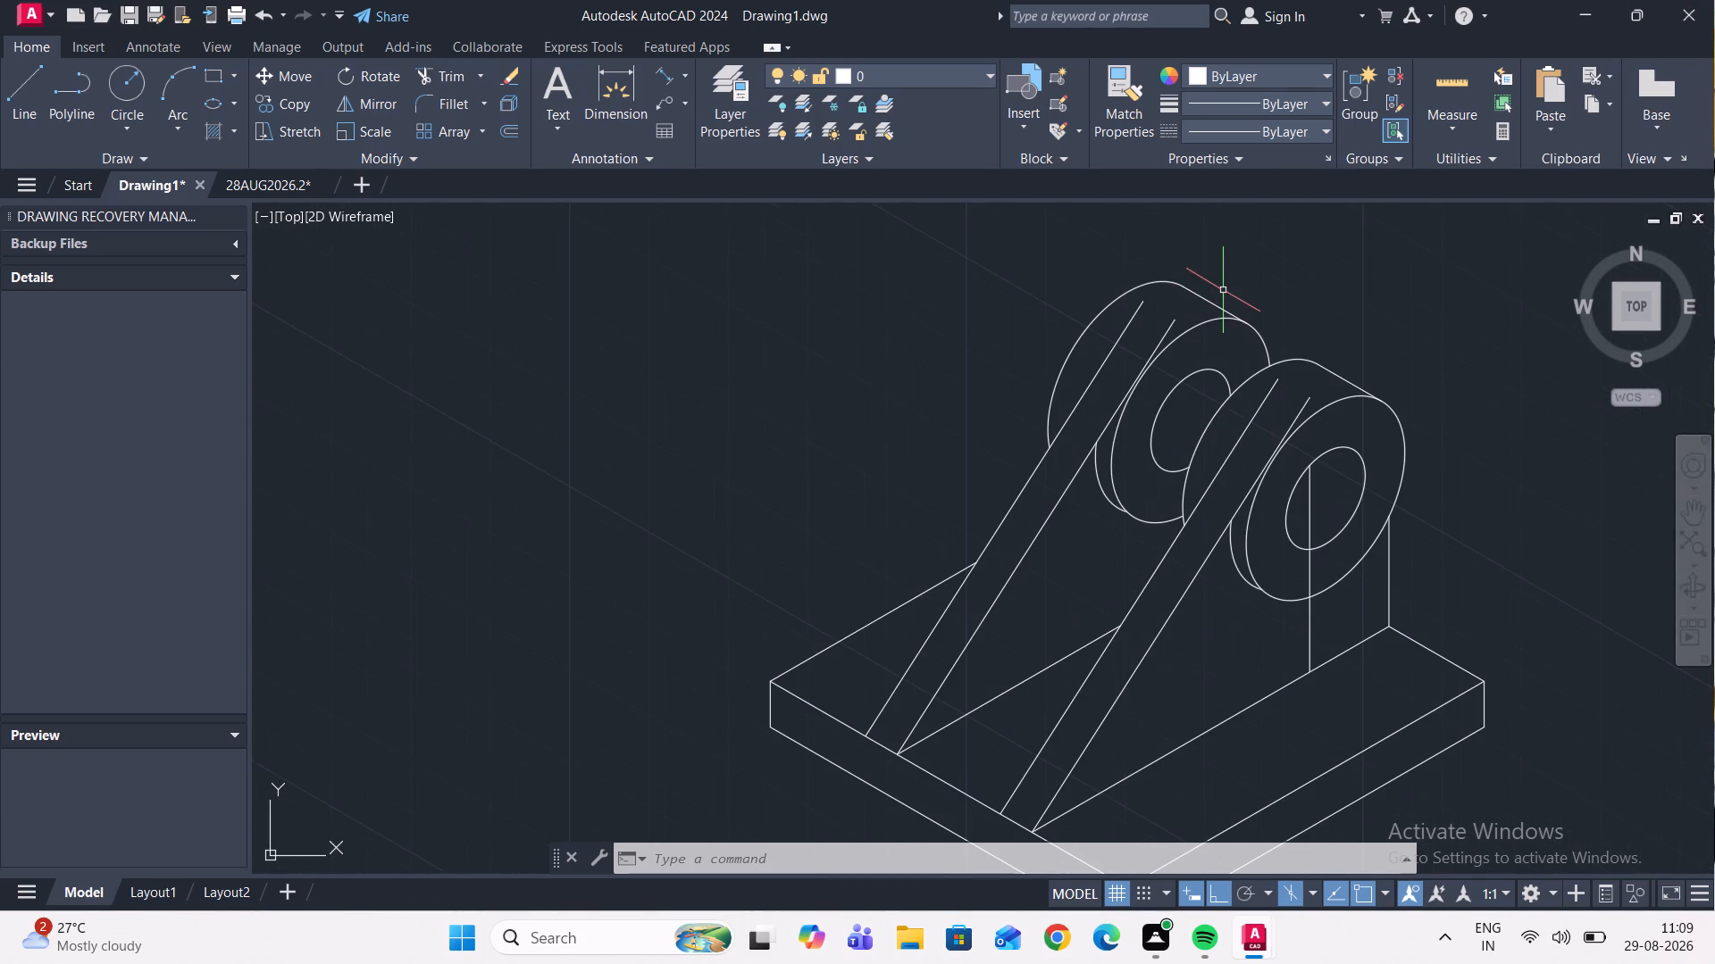
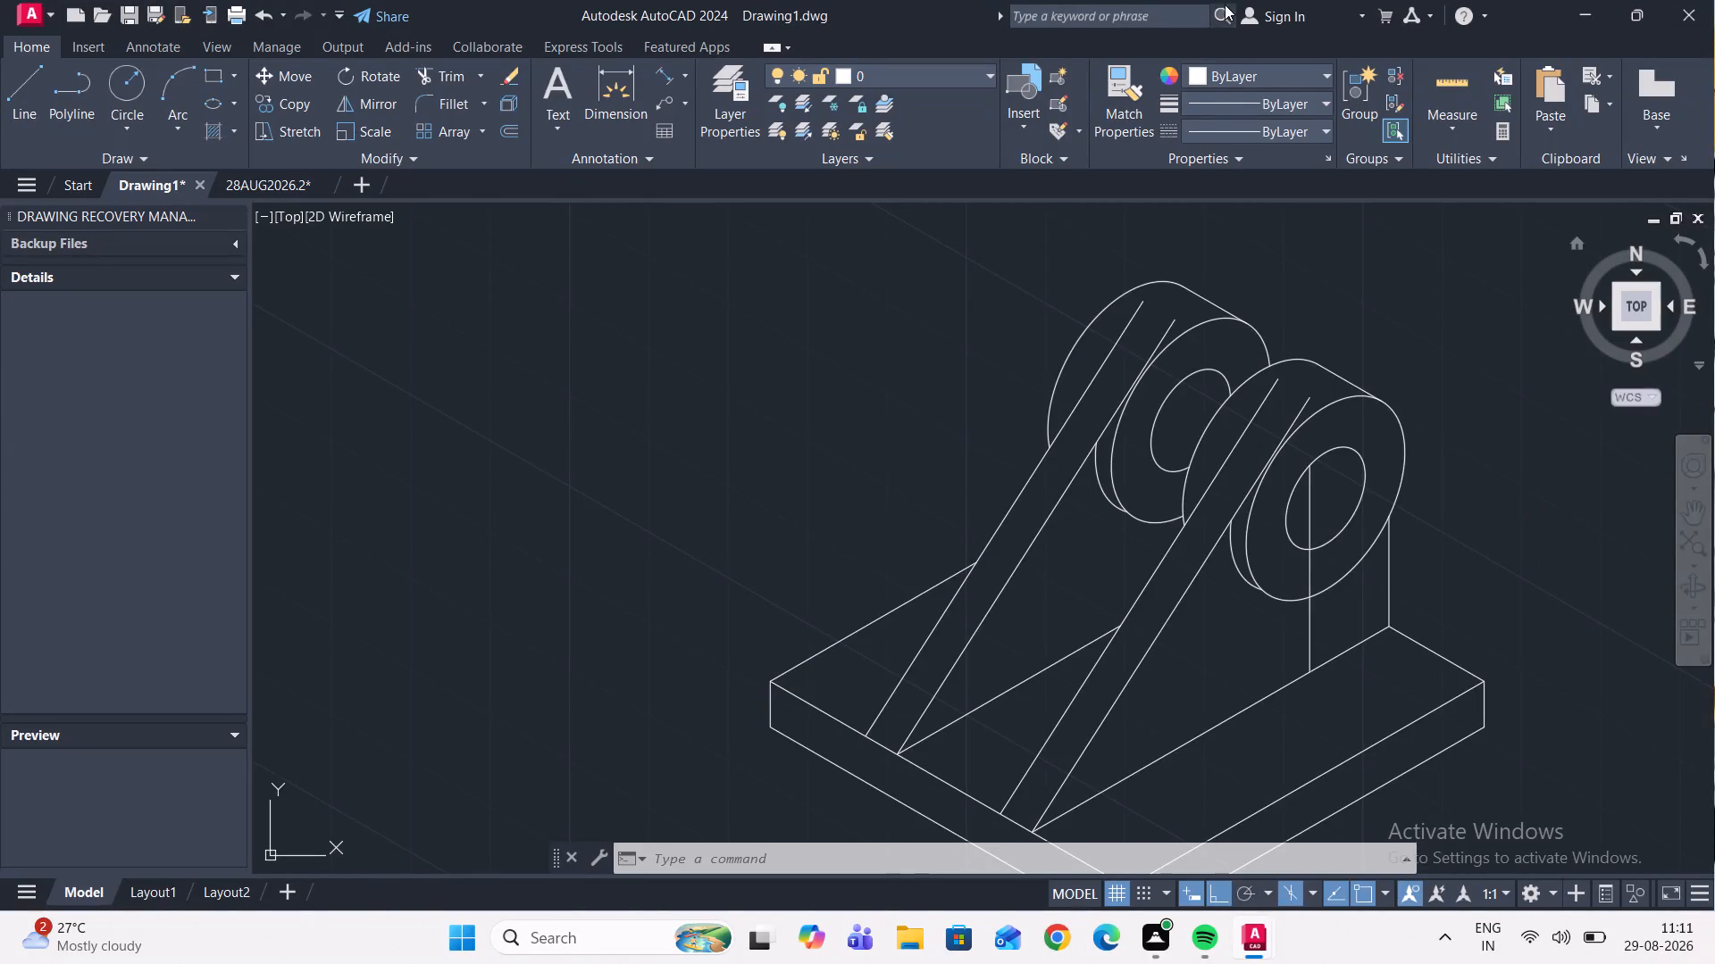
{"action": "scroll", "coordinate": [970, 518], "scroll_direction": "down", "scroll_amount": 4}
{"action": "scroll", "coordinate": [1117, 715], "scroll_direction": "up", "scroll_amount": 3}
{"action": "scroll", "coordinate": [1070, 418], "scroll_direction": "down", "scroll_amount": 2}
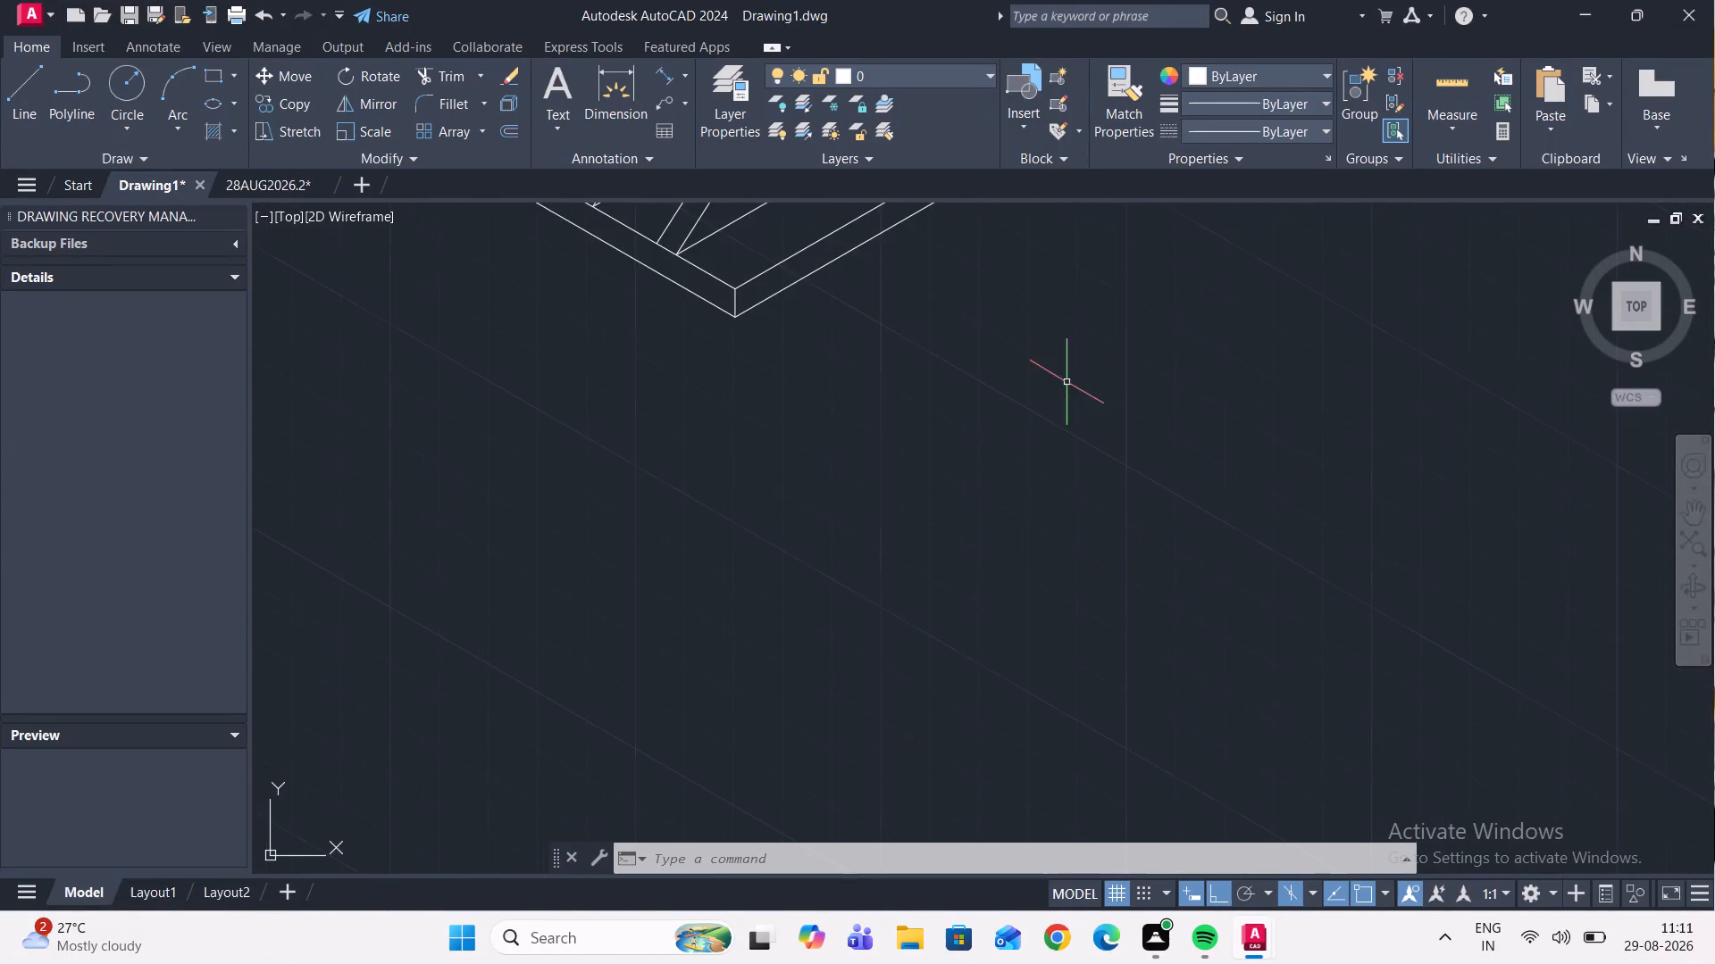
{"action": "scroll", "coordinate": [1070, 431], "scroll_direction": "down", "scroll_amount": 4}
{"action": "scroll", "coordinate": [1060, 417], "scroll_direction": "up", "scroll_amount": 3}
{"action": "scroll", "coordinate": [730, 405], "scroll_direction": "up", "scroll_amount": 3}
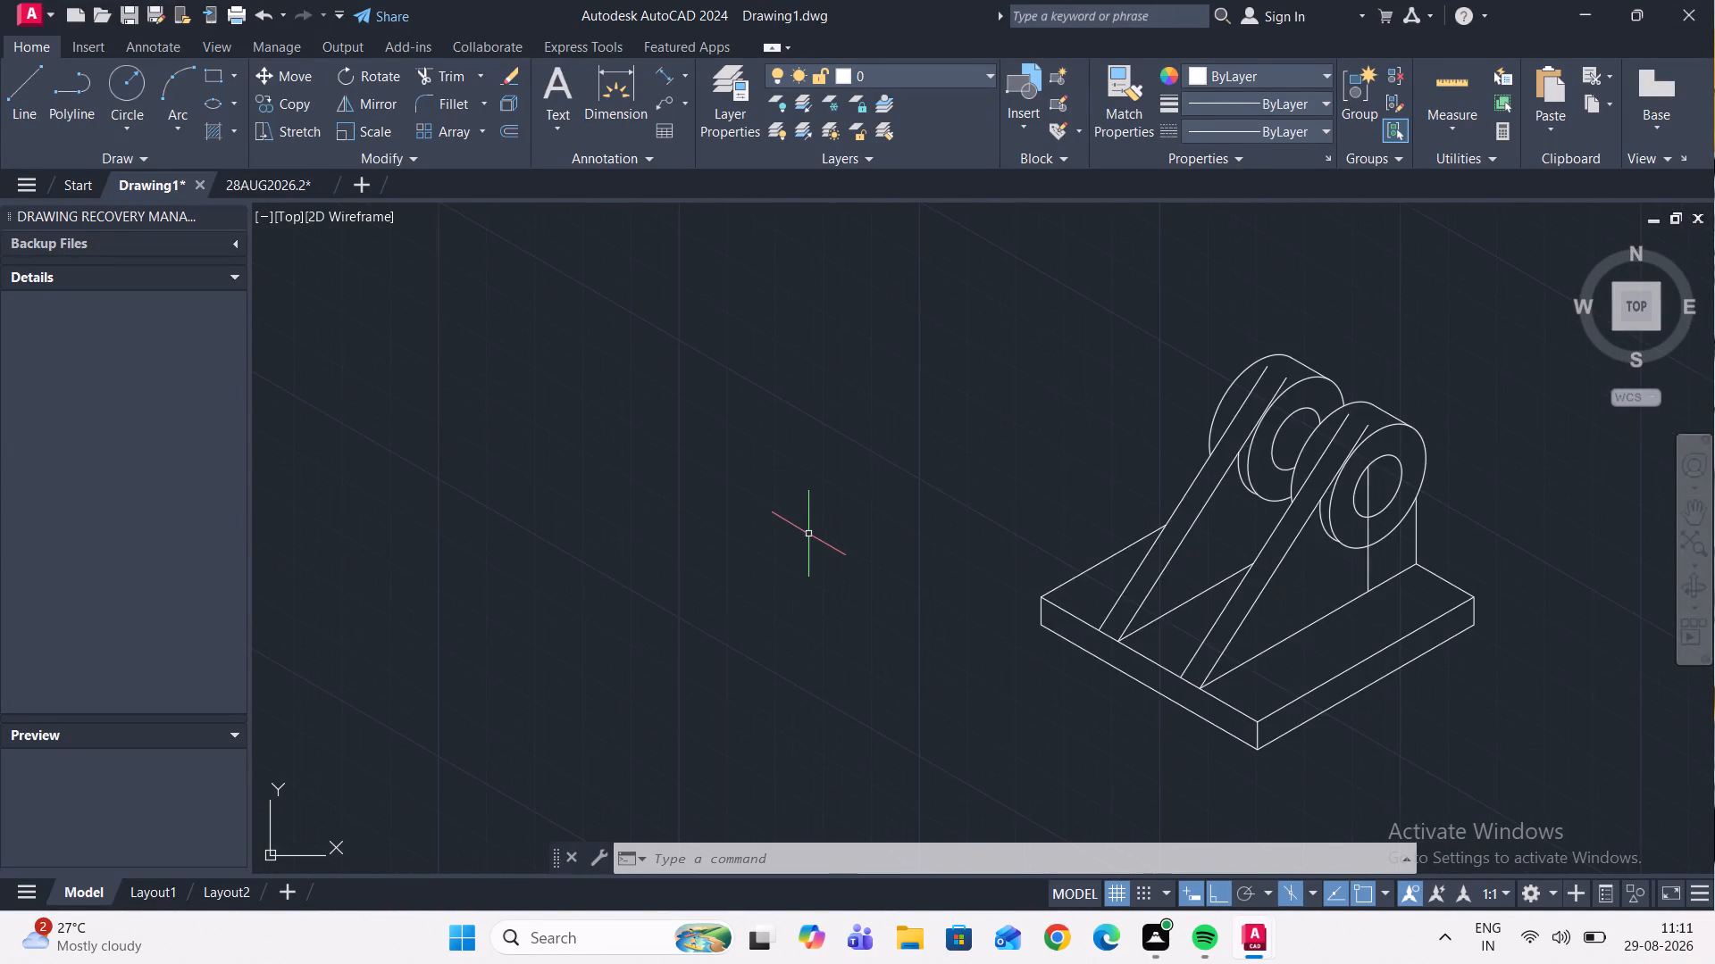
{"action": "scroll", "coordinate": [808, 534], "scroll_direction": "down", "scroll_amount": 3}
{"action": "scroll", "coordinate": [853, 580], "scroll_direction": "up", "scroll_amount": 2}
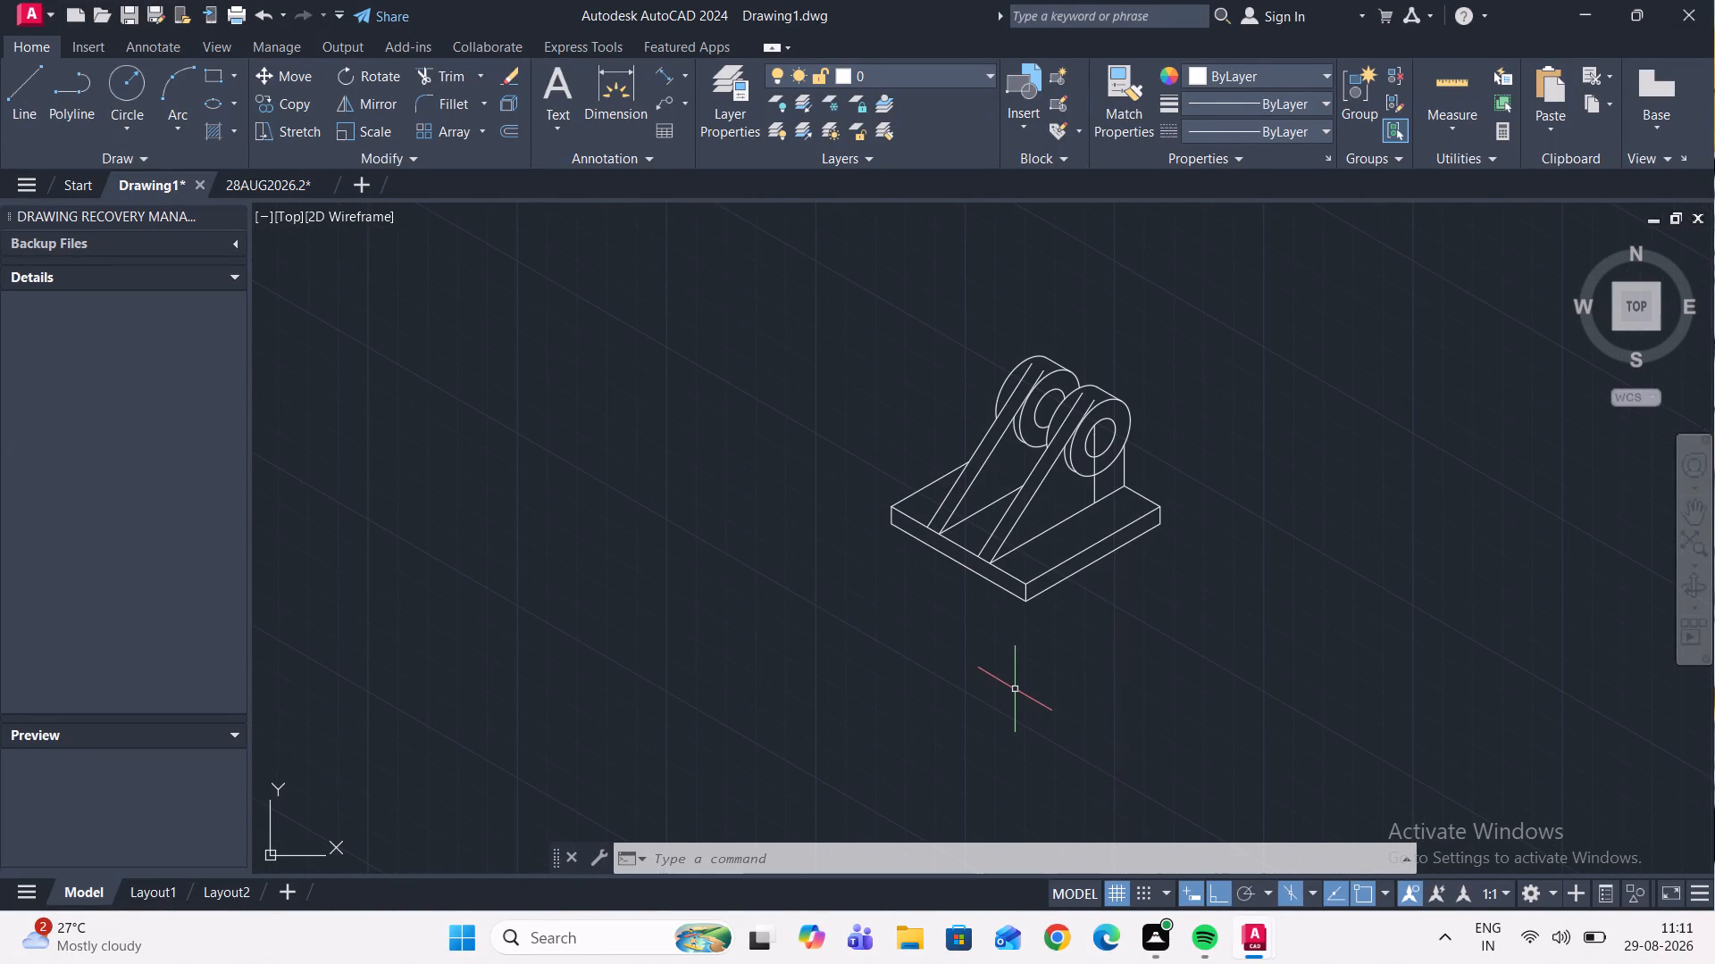
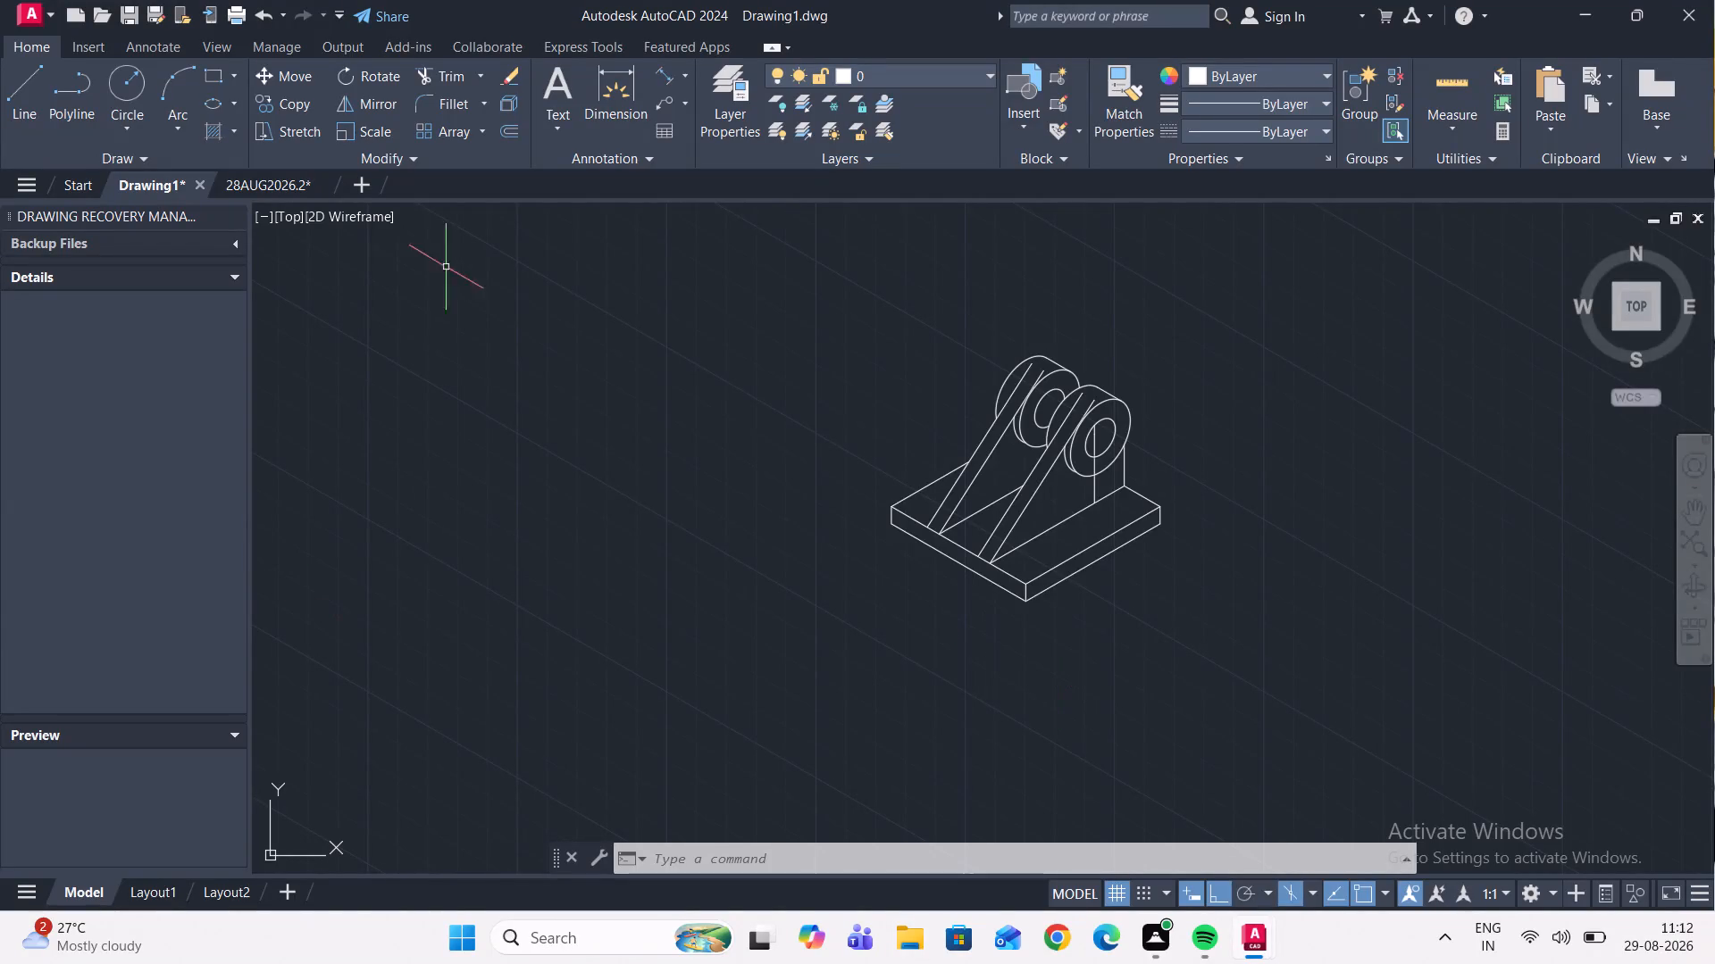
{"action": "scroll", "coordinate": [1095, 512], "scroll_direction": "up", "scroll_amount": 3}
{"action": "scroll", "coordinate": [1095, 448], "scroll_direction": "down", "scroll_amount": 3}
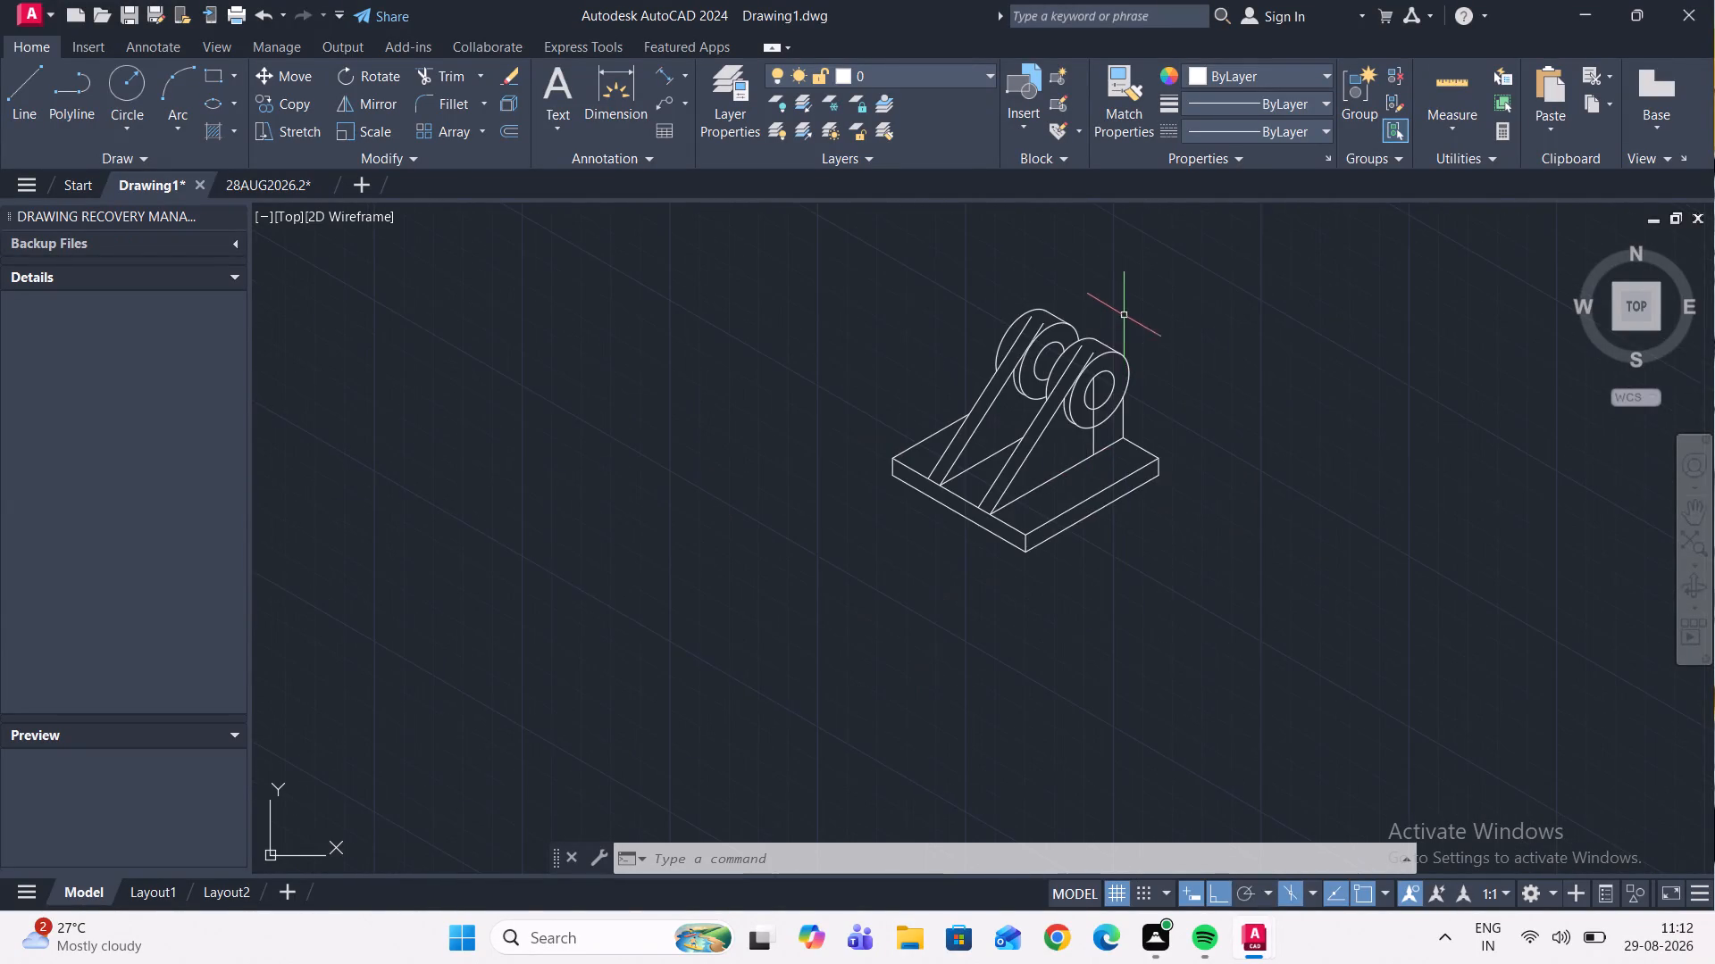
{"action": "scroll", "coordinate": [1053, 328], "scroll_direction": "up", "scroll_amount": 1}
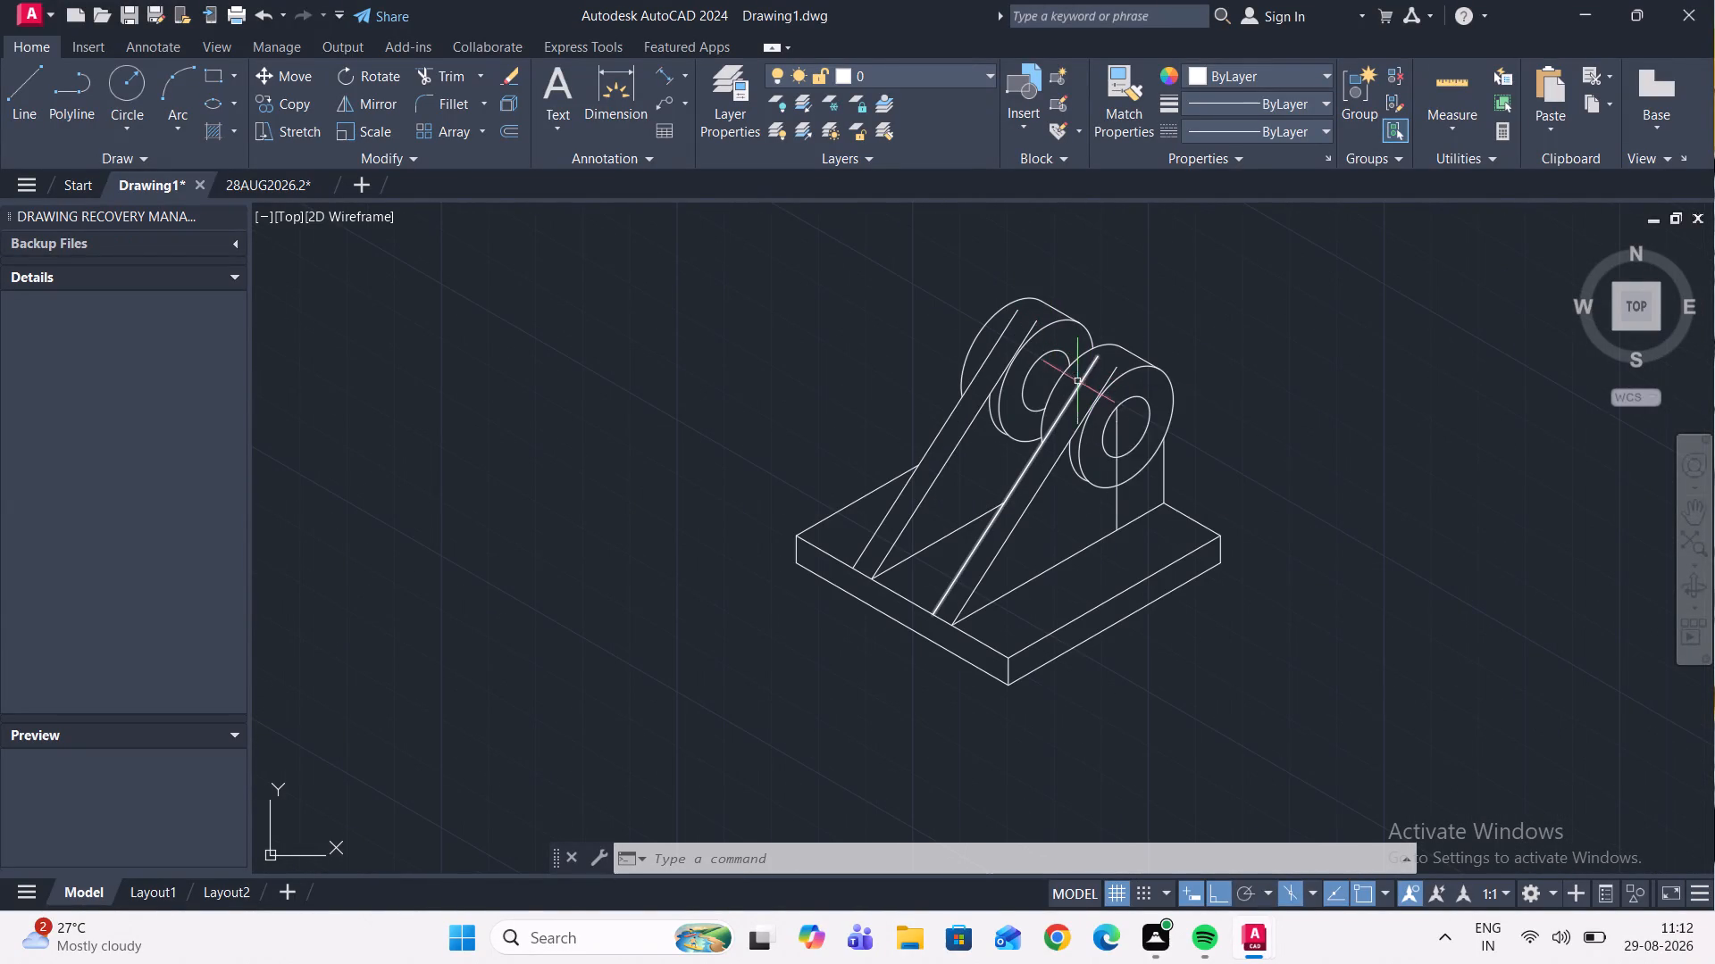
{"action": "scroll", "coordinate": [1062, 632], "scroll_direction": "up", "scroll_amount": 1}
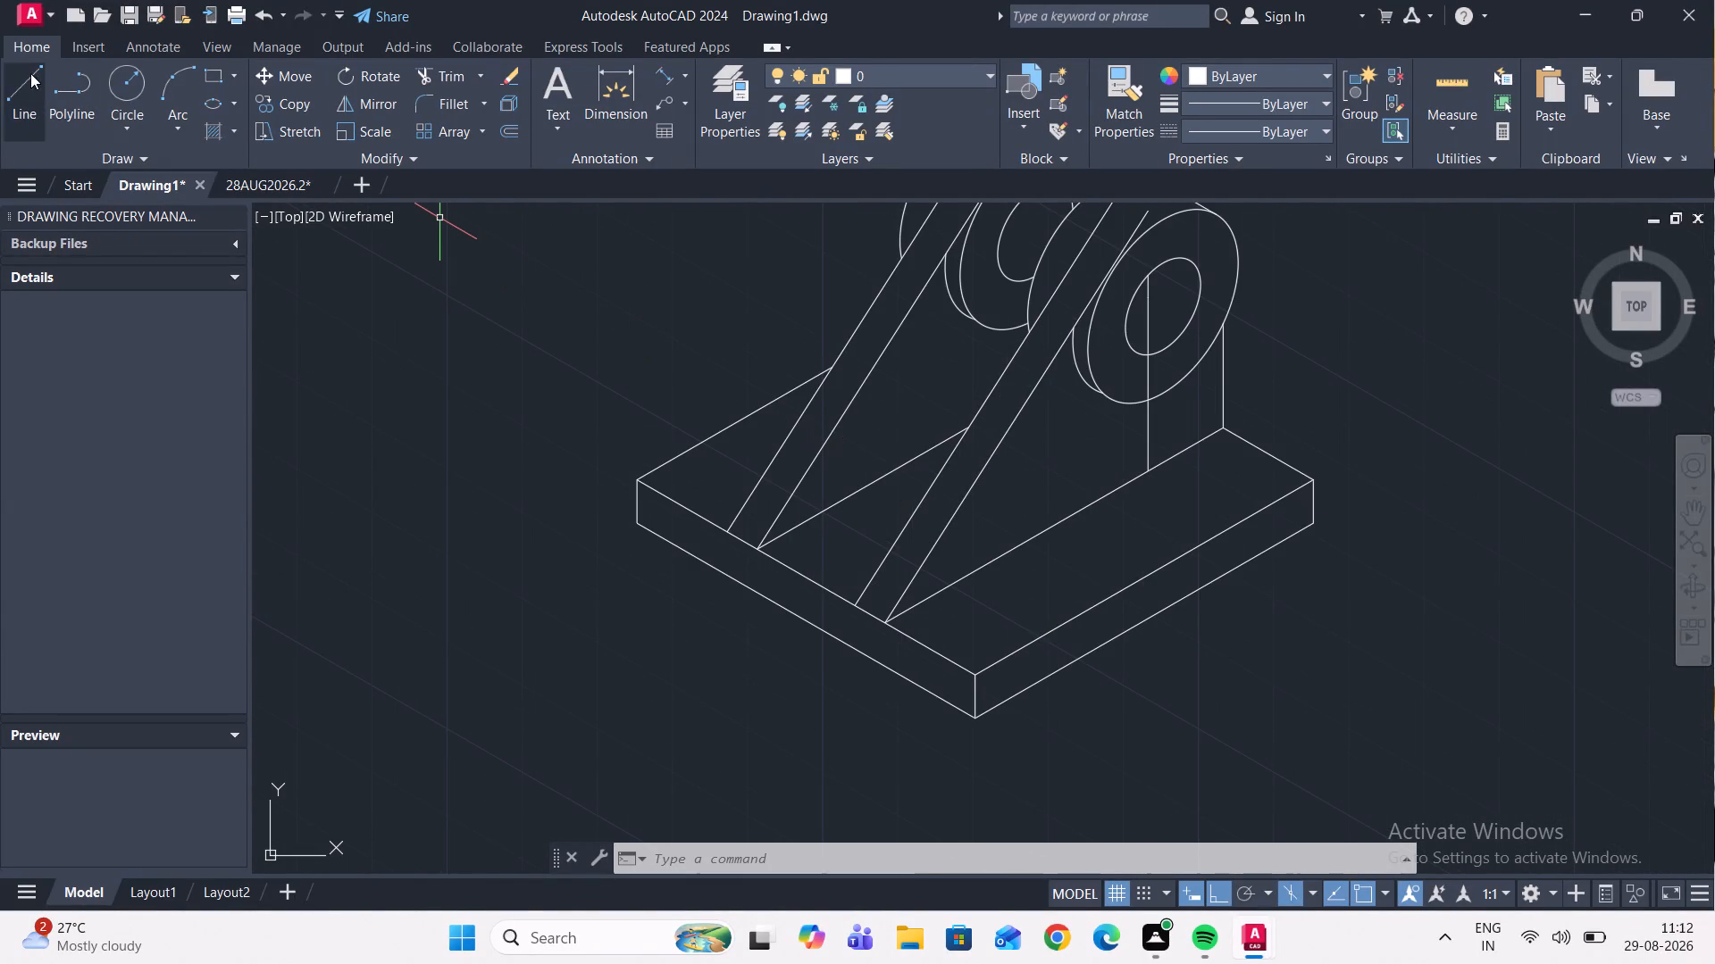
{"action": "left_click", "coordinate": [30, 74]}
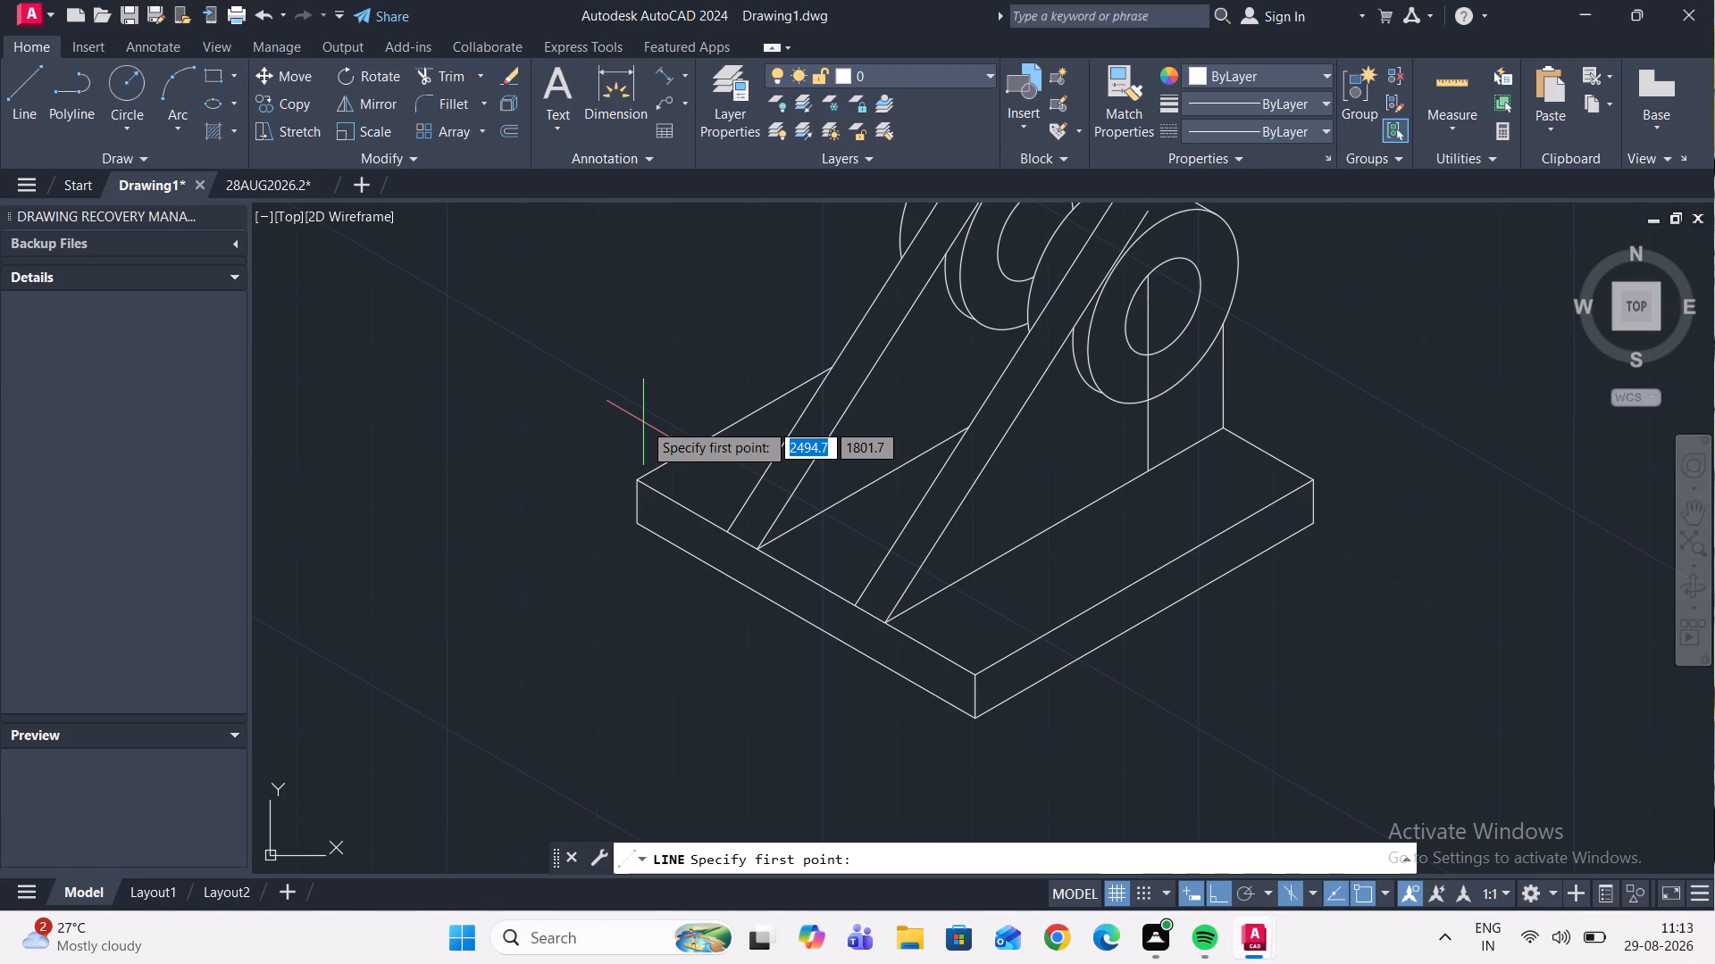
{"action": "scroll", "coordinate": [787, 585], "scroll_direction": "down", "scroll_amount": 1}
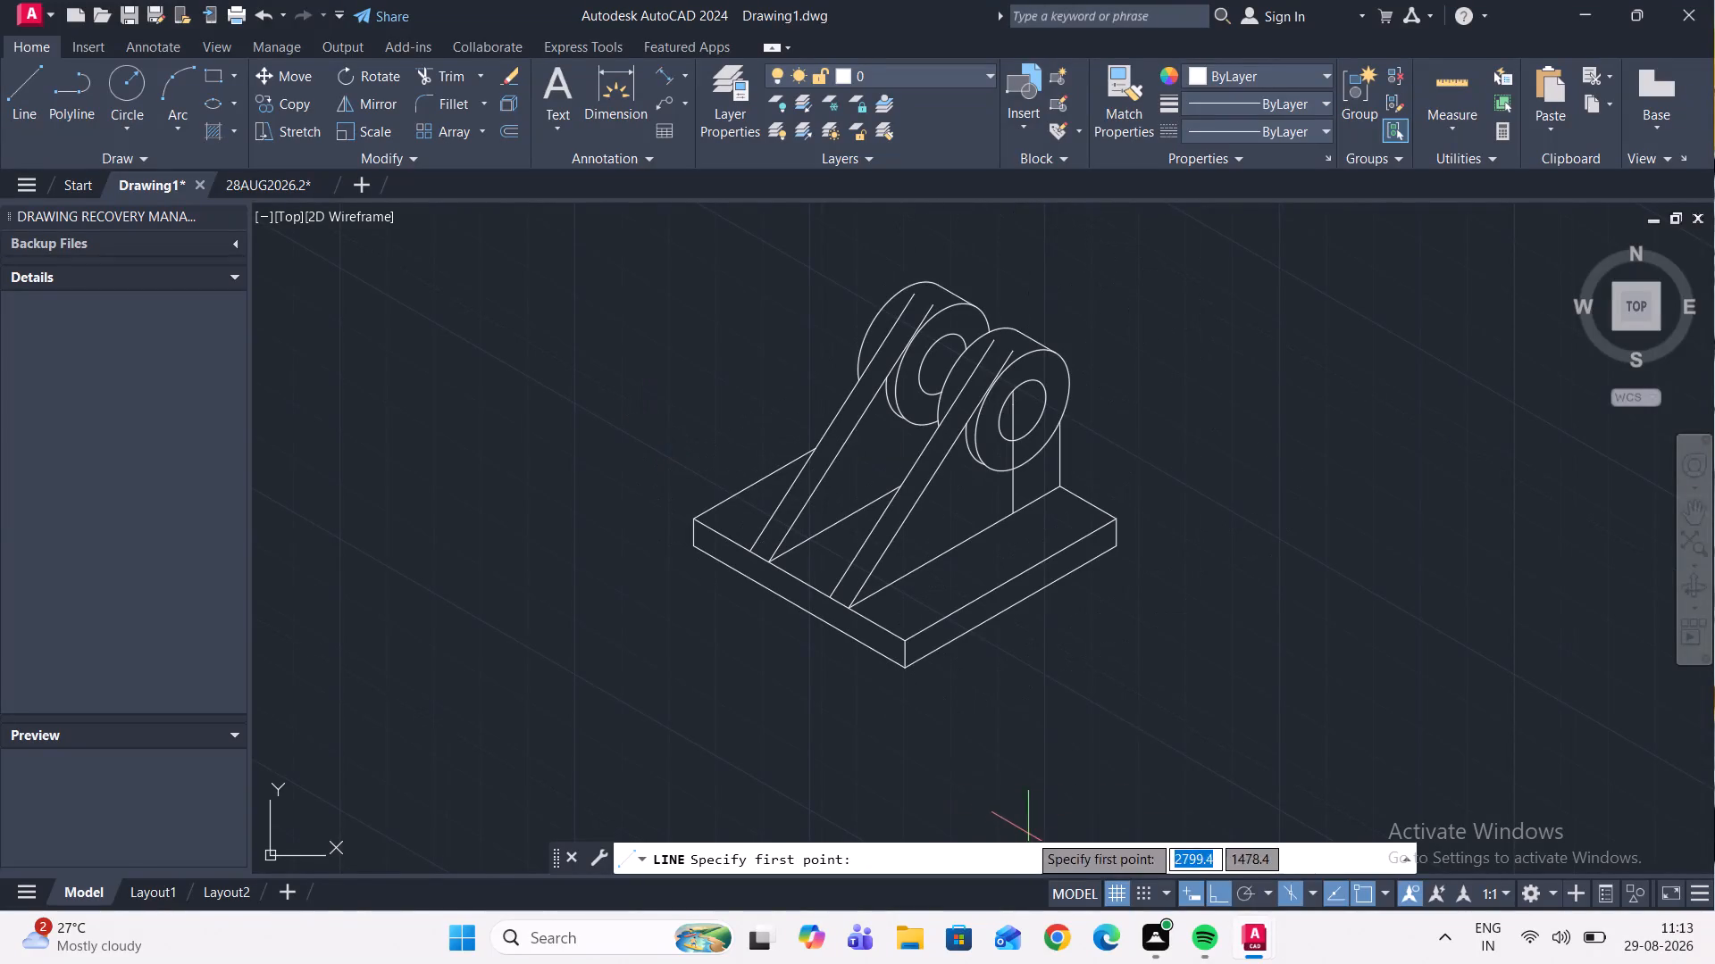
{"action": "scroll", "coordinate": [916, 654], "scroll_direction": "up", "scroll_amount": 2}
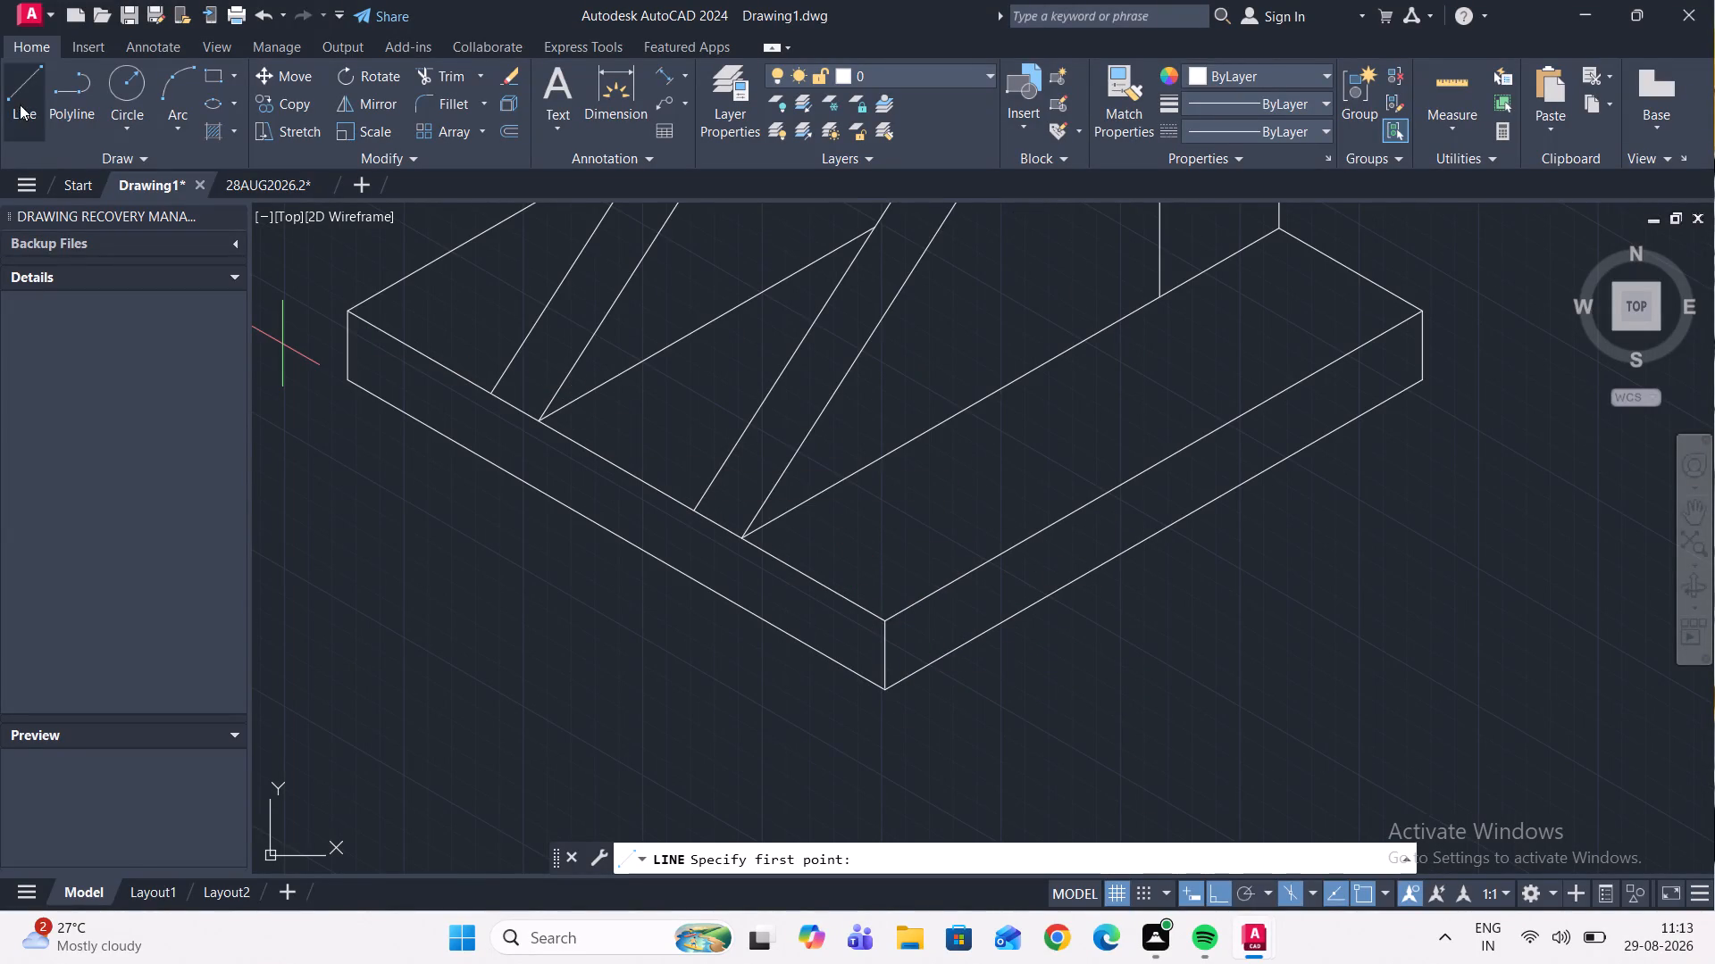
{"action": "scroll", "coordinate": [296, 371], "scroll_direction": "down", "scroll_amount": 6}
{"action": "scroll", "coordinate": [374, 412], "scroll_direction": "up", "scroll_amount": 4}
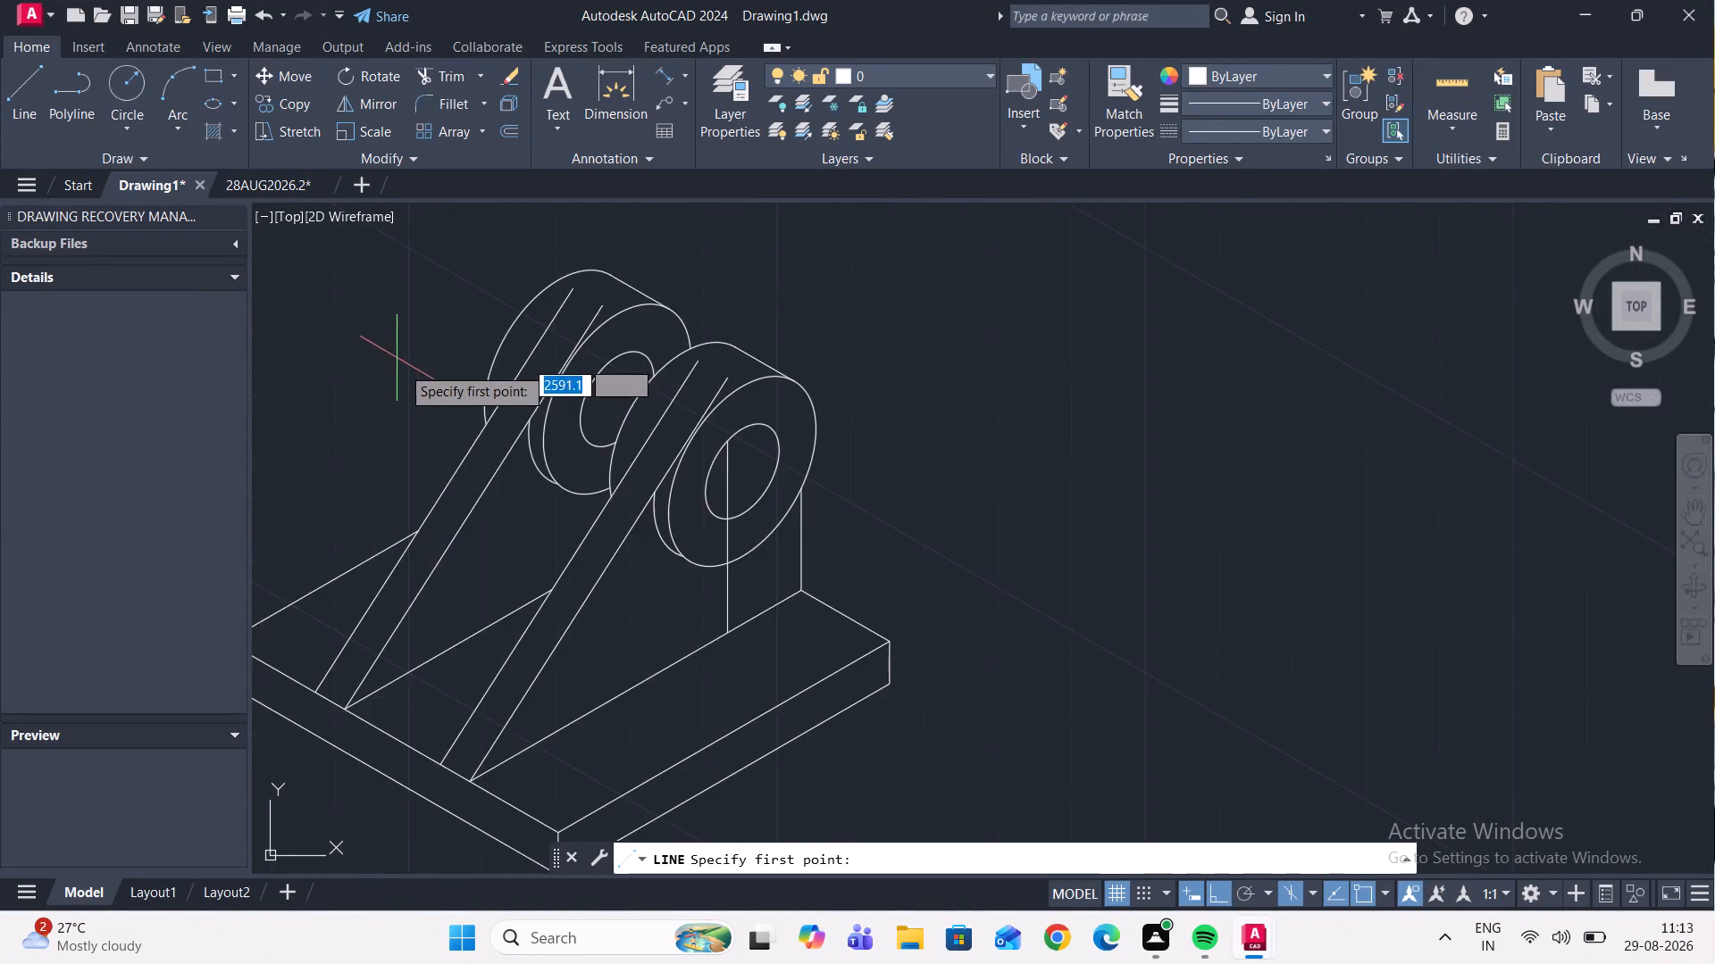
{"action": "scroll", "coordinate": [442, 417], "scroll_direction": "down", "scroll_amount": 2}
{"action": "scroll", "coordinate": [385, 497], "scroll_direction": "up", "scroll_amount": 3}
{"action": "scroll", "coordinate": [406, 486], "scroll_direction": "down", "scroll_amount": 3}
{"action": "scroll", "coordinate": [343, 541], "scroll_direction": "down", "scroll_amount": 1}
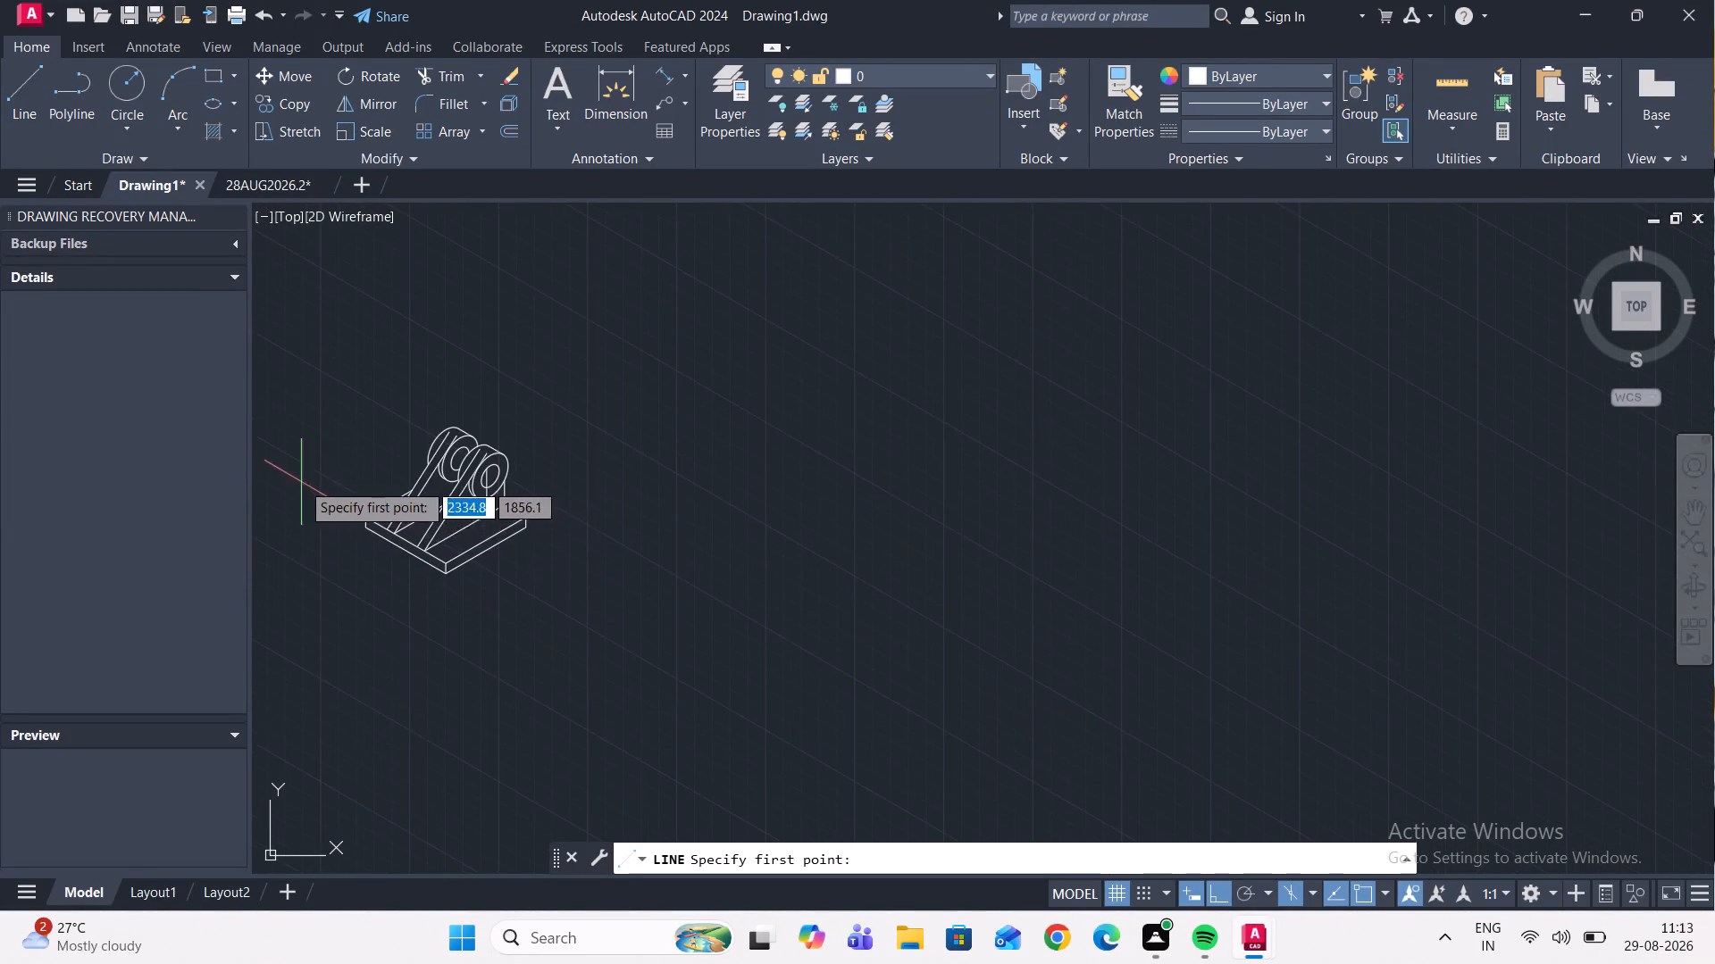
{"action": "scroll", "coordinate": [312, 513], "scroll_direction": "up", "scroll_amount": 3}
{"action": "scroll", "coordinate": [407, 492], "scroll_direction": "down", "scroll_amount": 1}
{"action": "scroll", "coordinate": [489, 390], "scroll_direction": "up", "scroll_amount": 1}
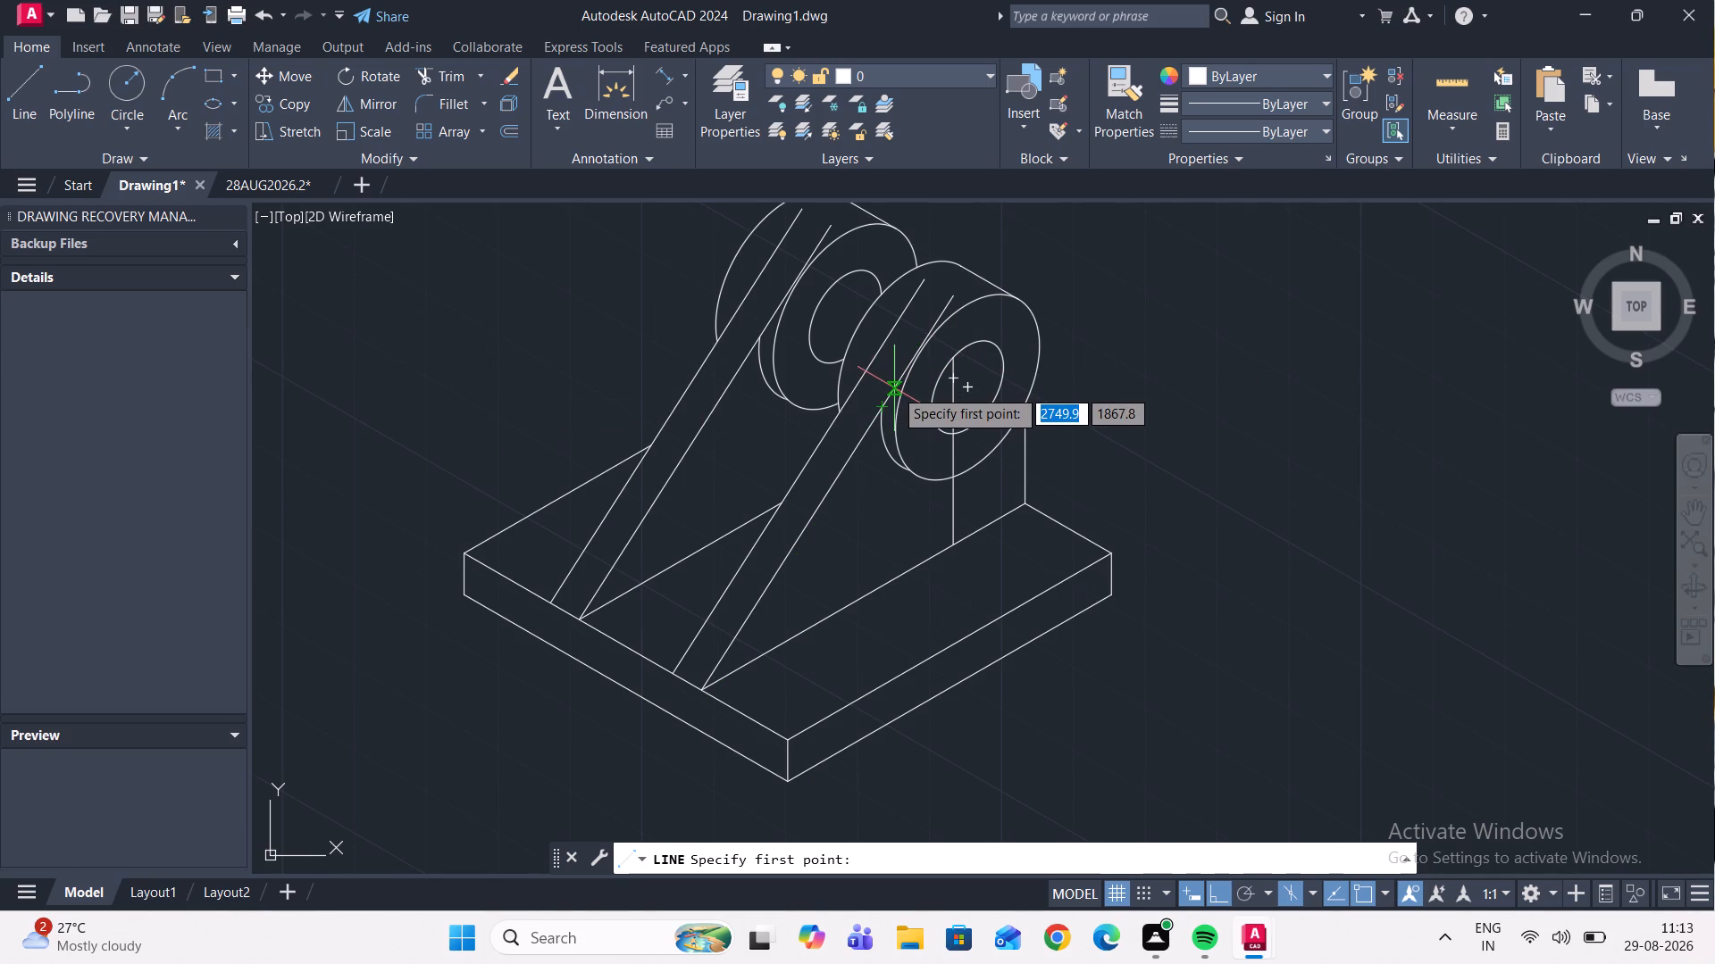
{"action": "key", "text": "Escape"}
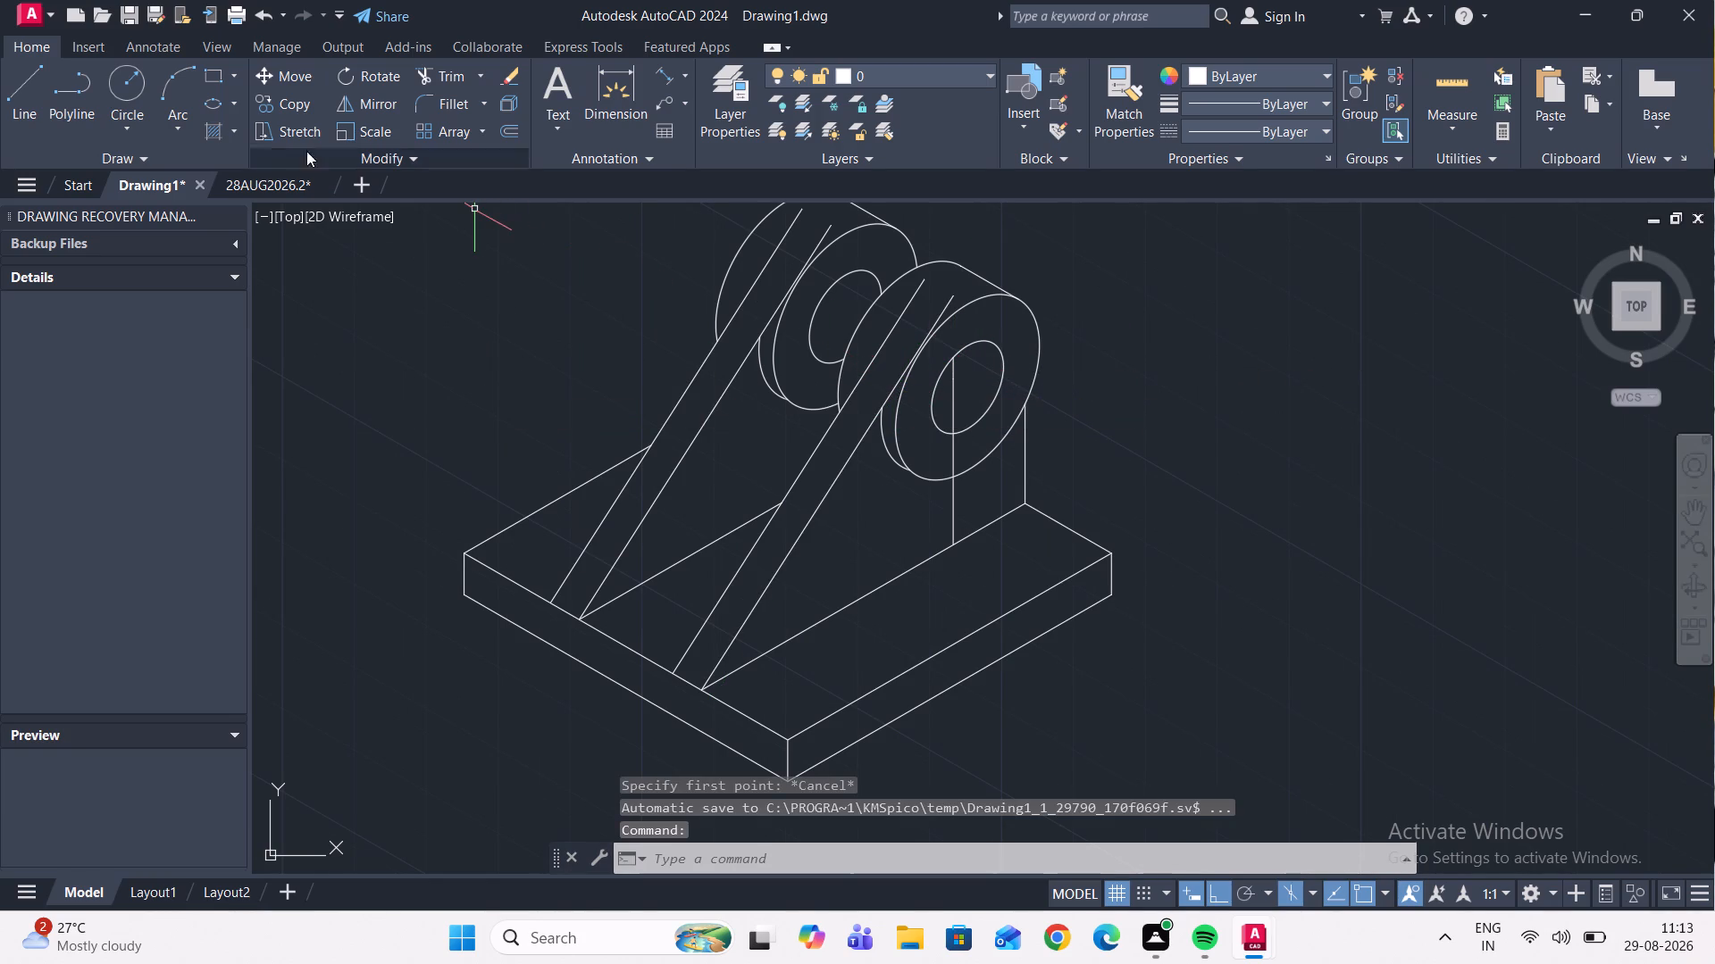
Draw a construction line about 170 mm long at 150° from the vertical line inside the front hole across both uprights.
{"action": "left_click", "coordinate": [33, 108]}
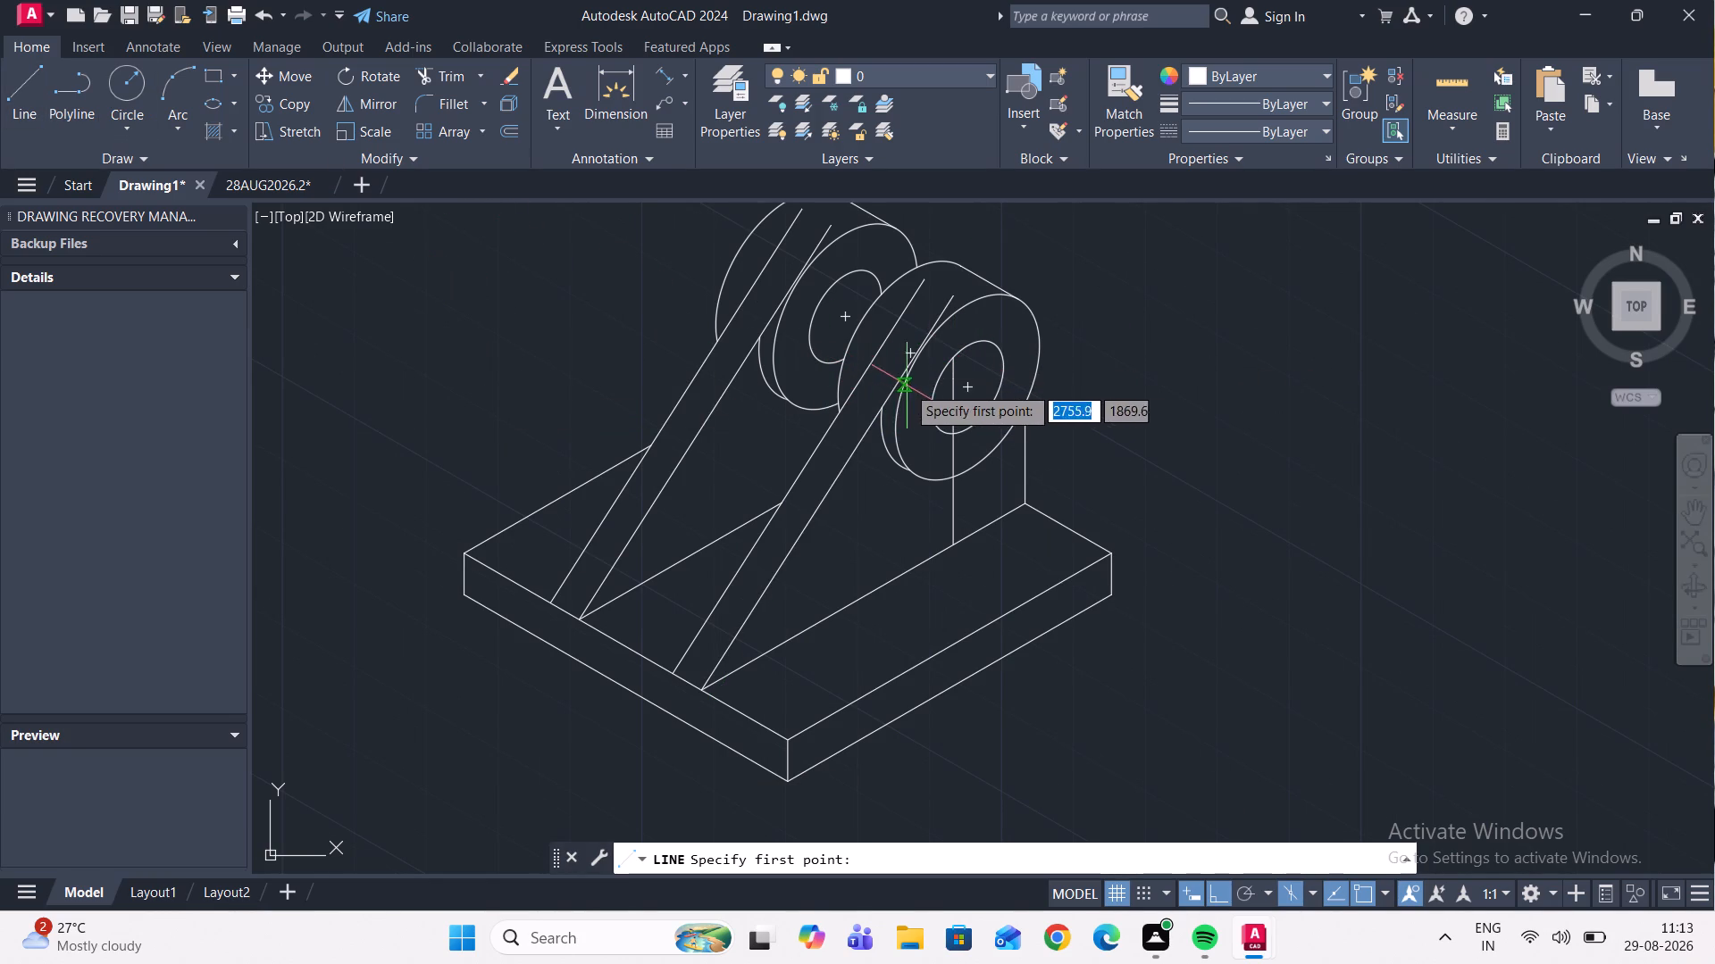
{"action": "left_click", "coordinate": [952, 382]}
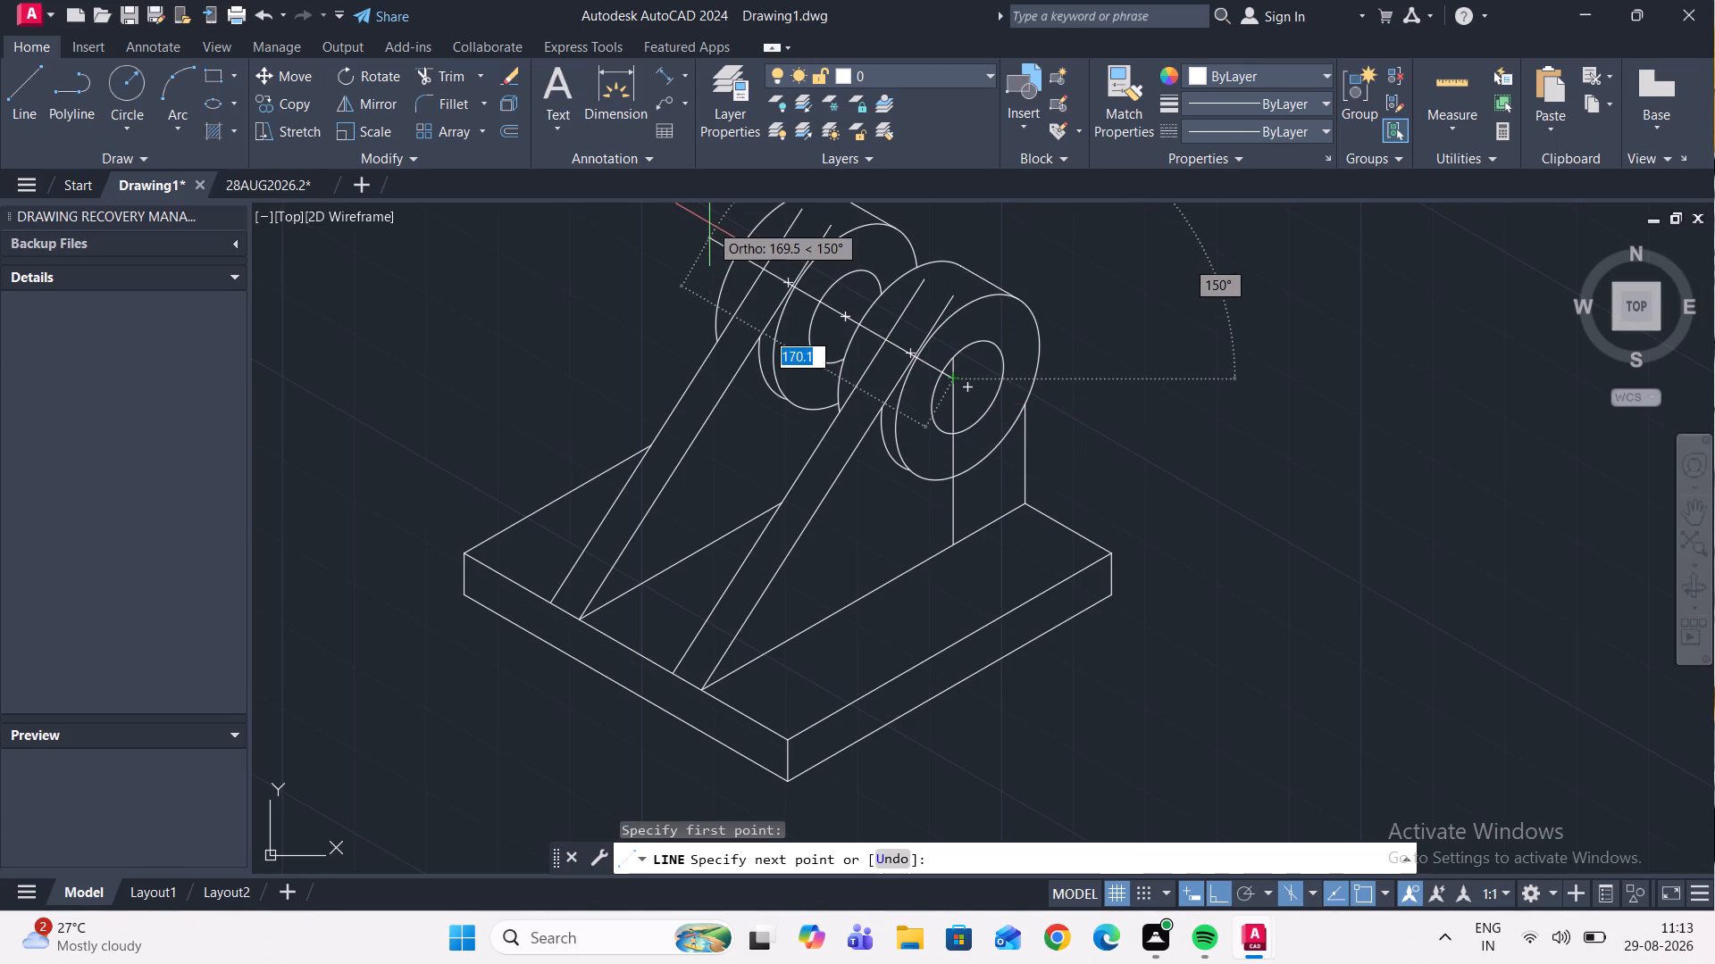
{"action": "left_click", "coordinate": [708, 223]}
{"action": "key", "text": "Escape"}
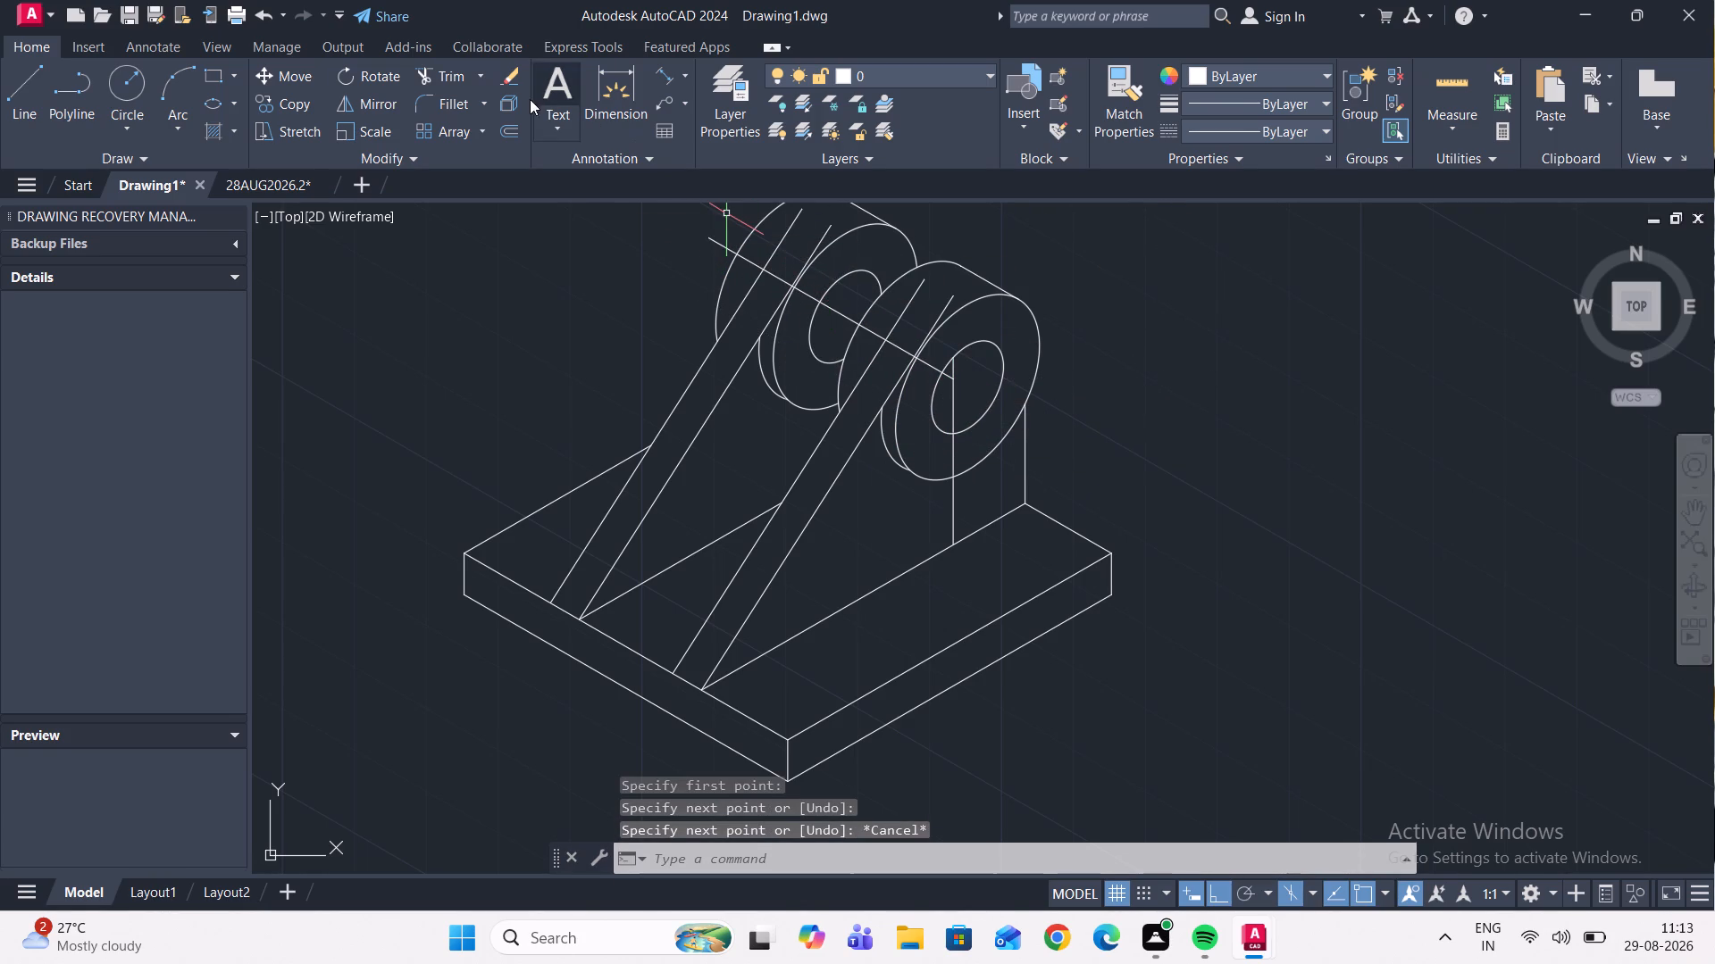
Trim the upper ends of the four slanted lines that project past the construction line on both uprights.
{"action": "left_click", "coordinate": [448, 77]}
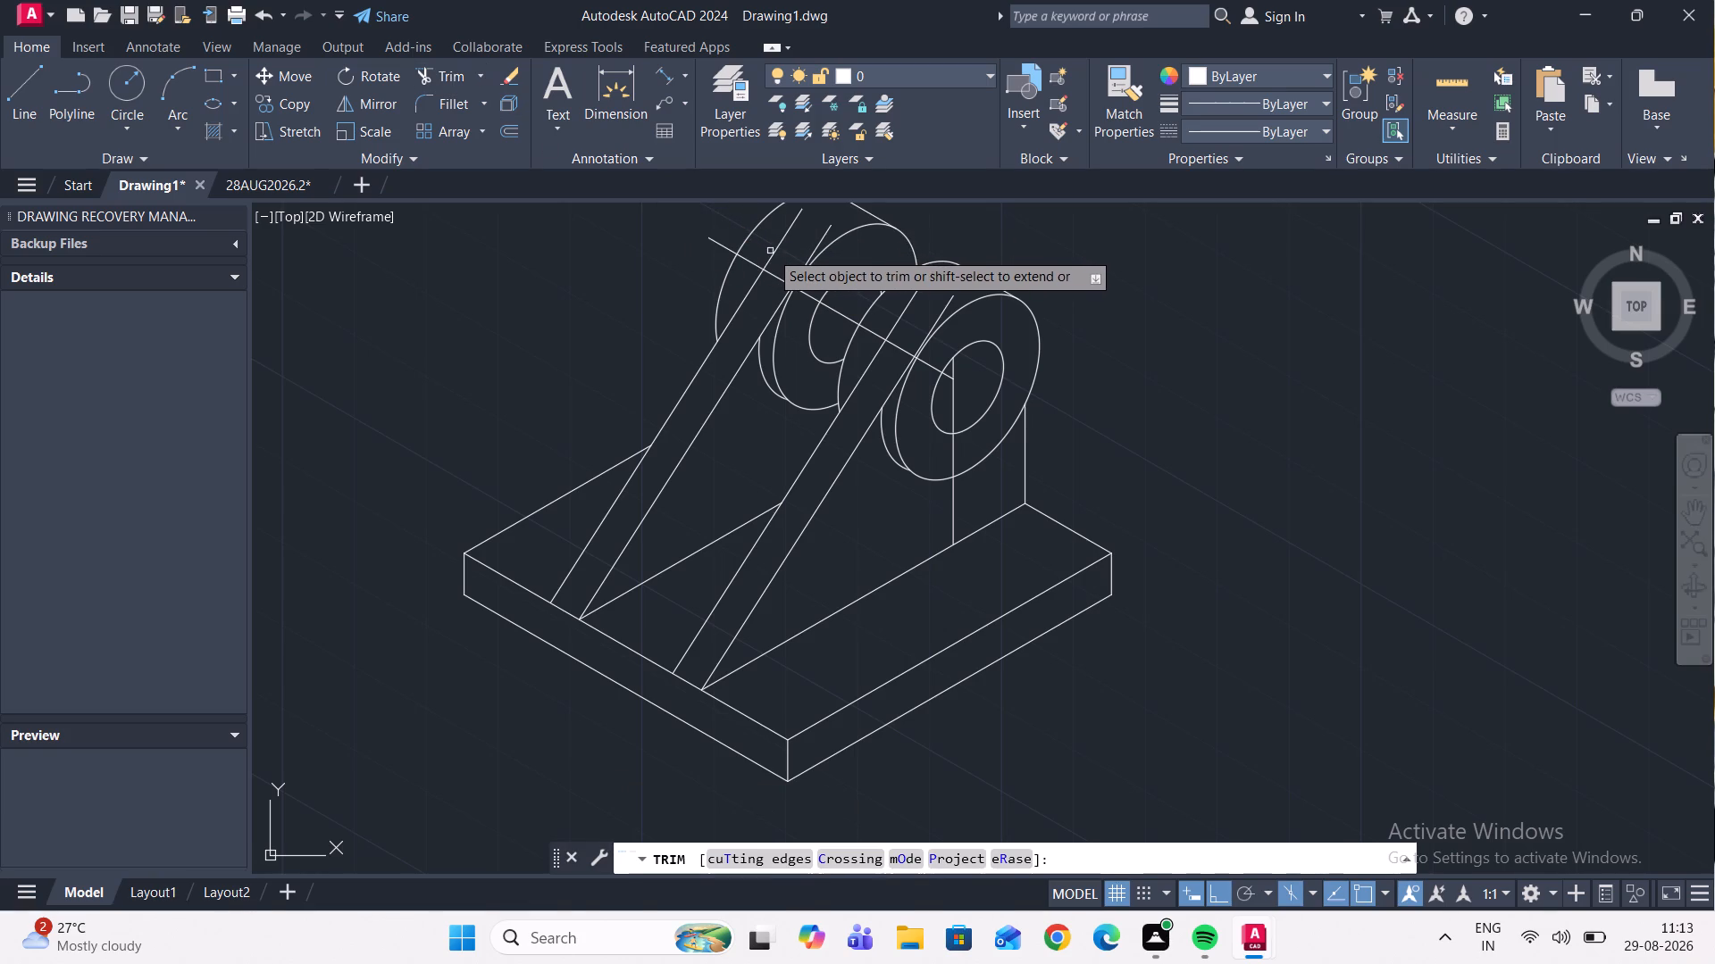
{"action": "left_click", "coordinate": [772, 251]}
{"action": "left_click", "coordinate": [814, 248]}
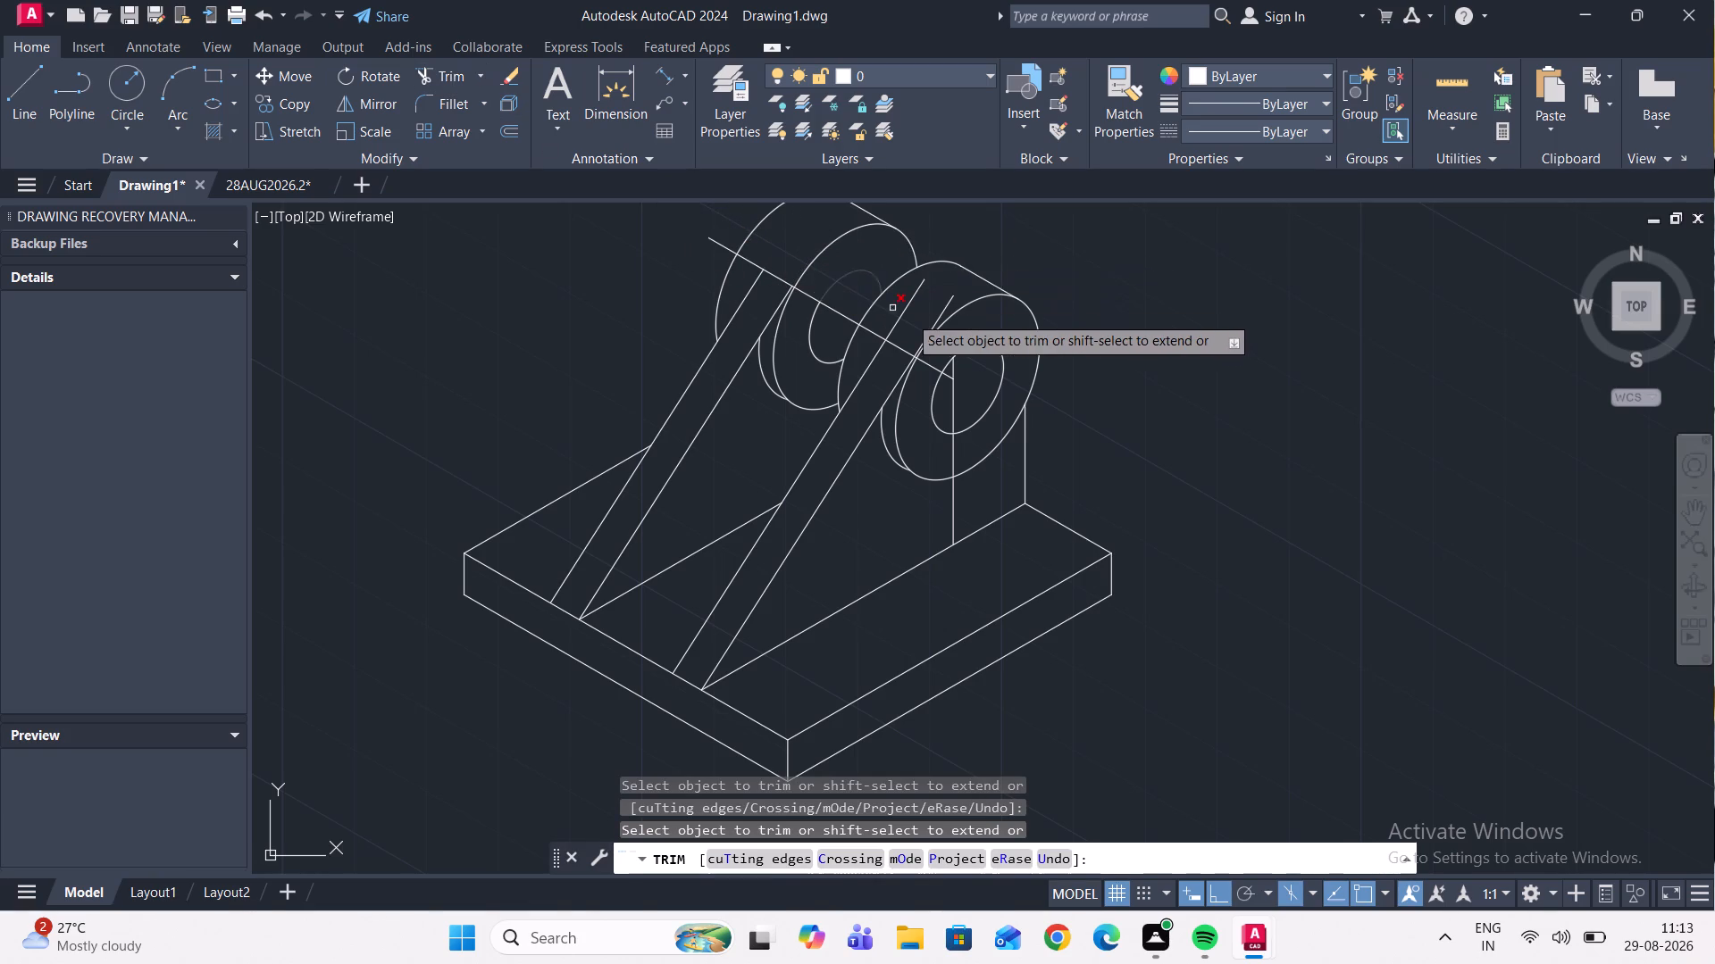
{"action": "left_click", "coordinate": [943, 307]}
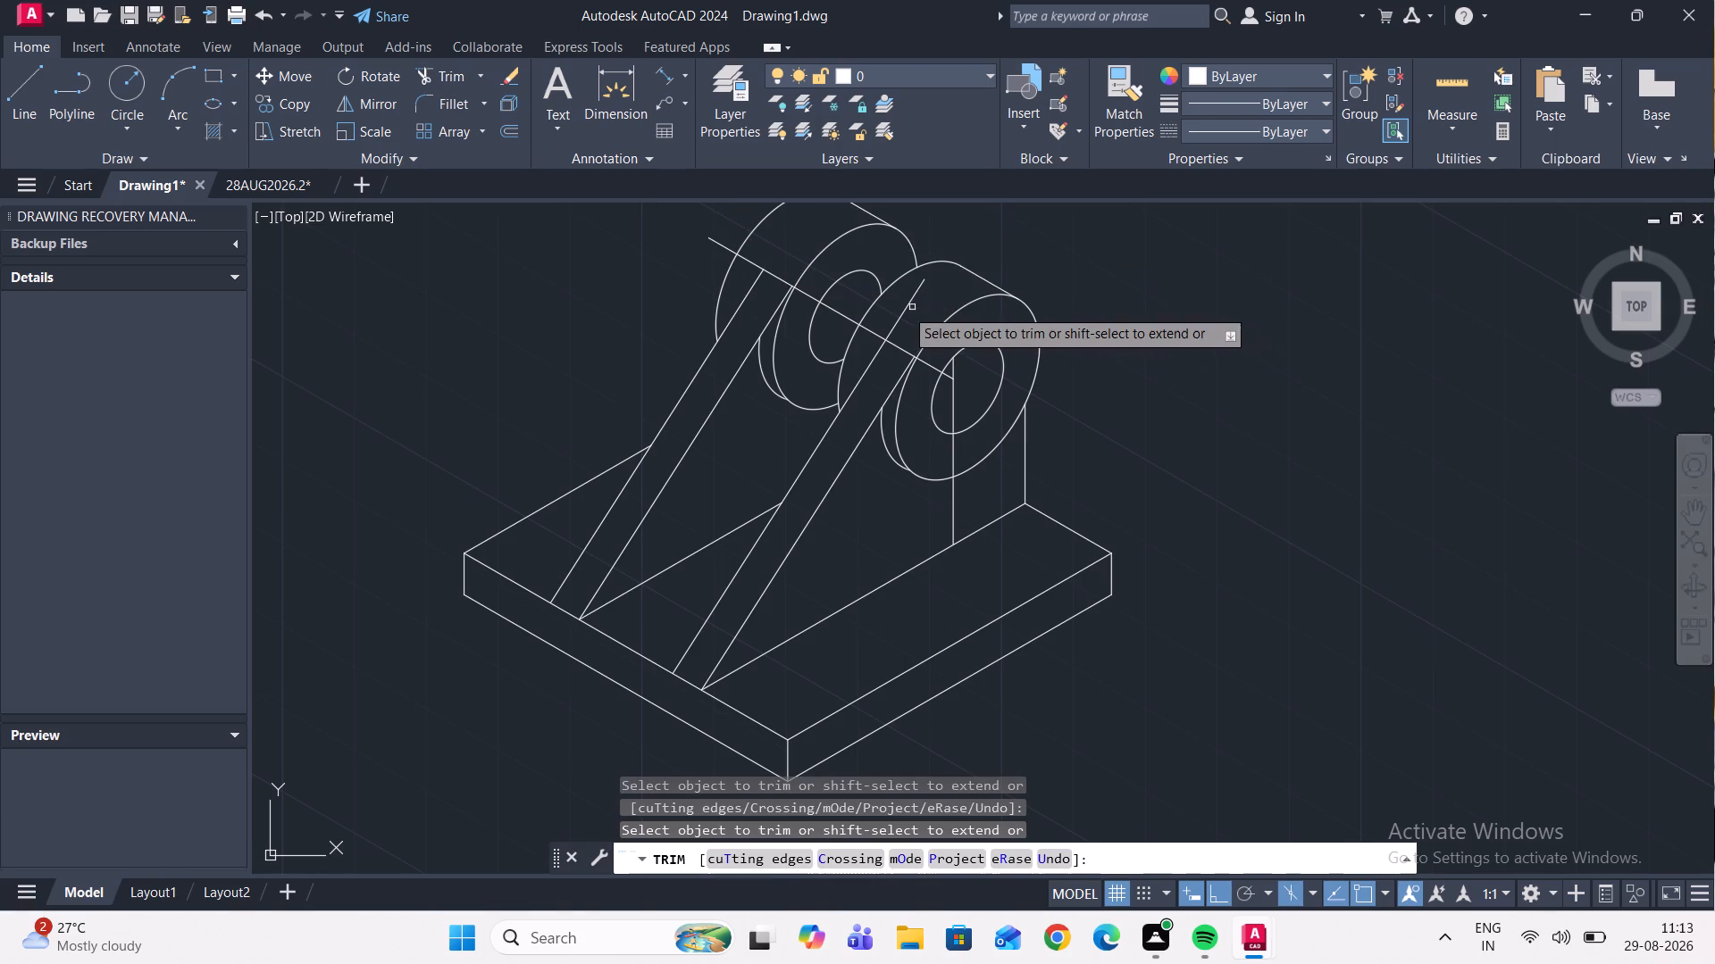
{"action": "left_click", "coordinate": [905, 310]}
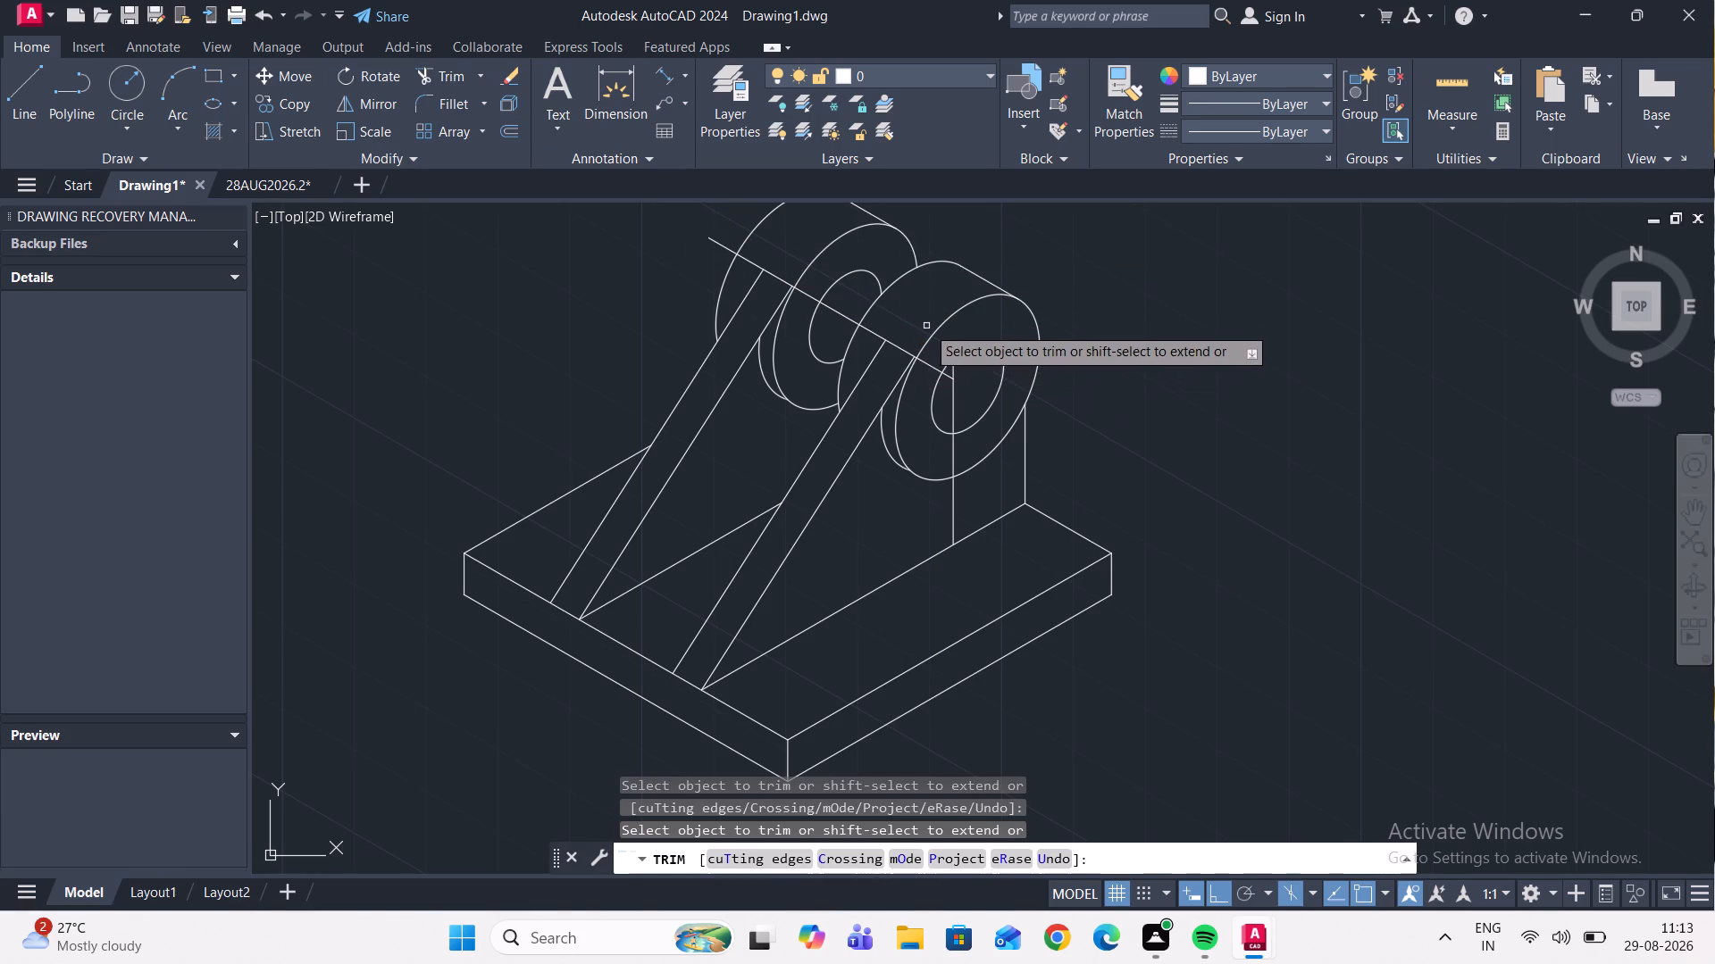
{"action": "key", "text": "Escape"}
Erase the construction line crossing both uprights.
{"action": "left_click", "coordinate": [847, 319]}
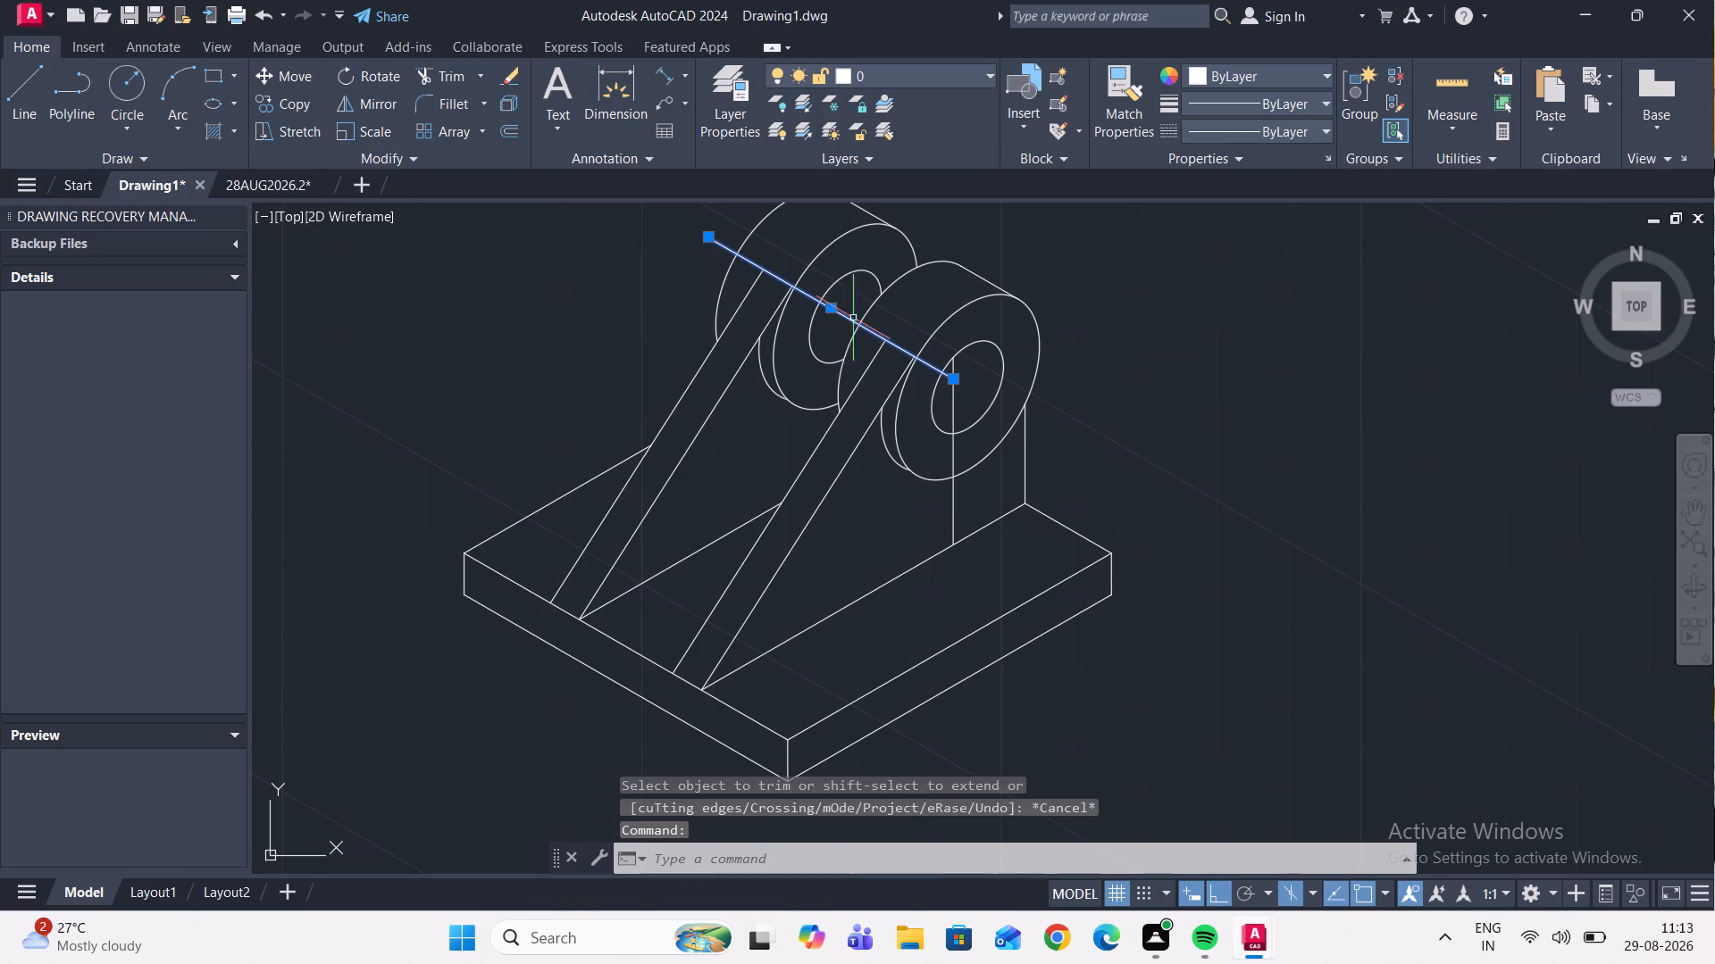
{"action": "key", "text": "Delete"}
Examine the upper ends of the slanted lines where they meet the isocircles on both uprights.
{"action": "scroll", "coordinate": [866, 318], "scroll_direction": "down", "scroll_amount": 2}
{"action": "scroll", "coordinate": [877, 370], "scroll_direction": "up", "scroll_amount": 2}
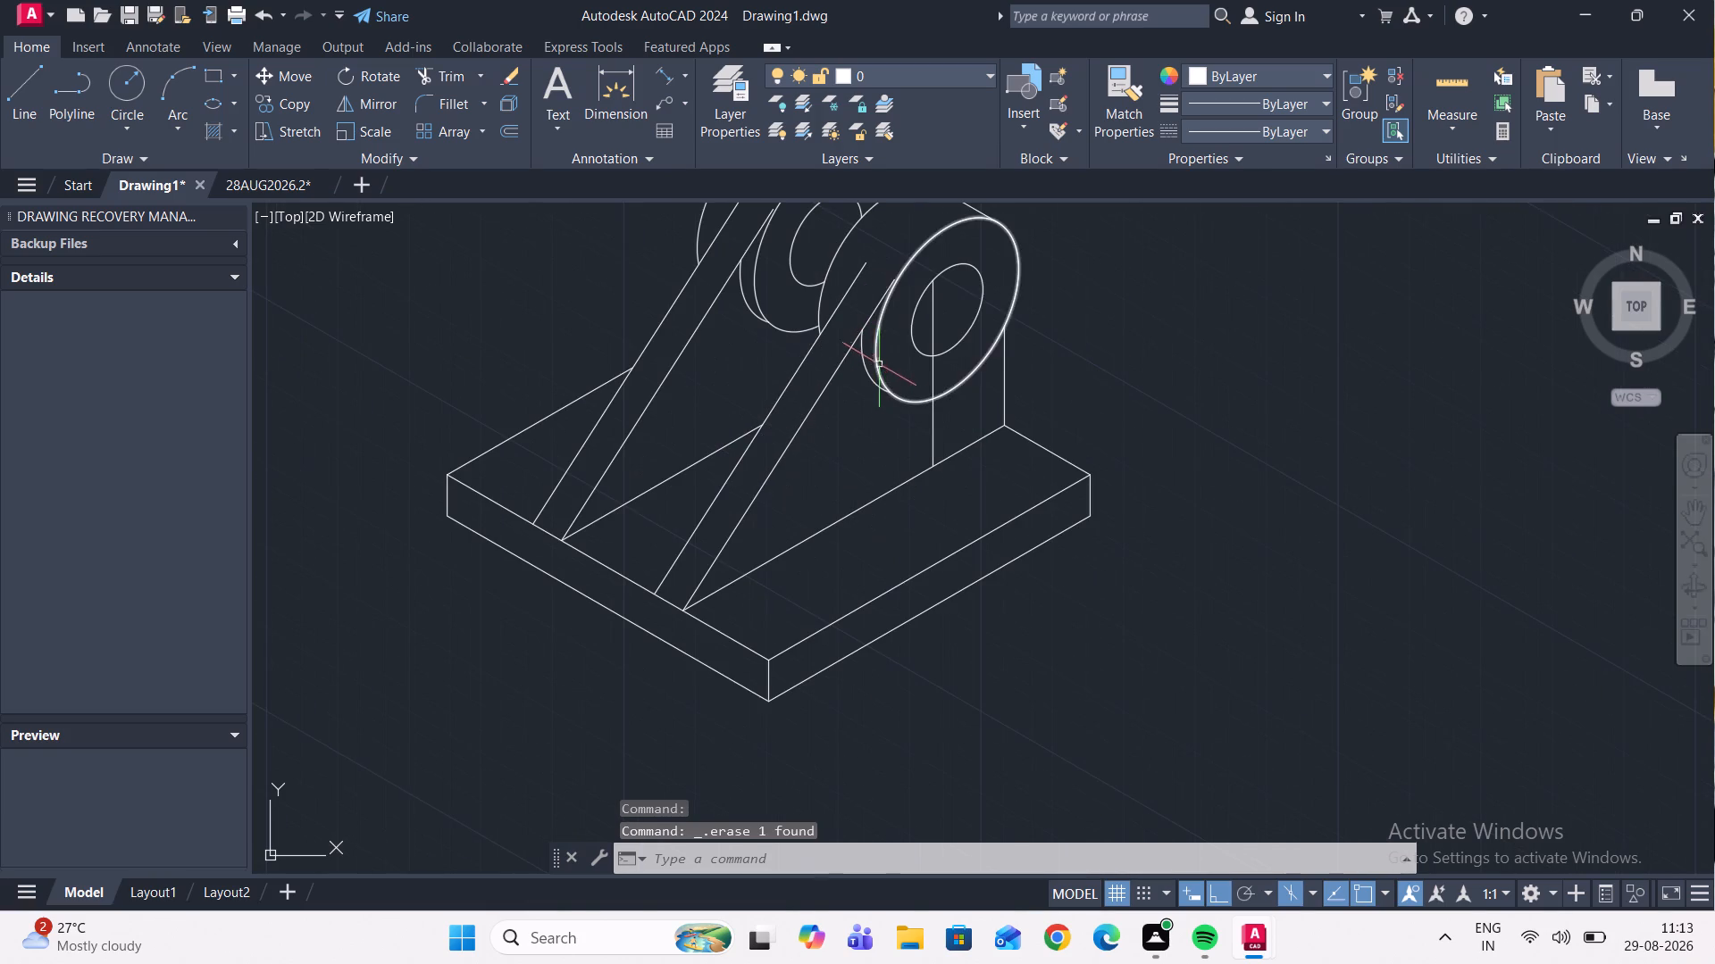
{"action": "scroll", "coordinate": [903, 298], "scroll_direction": "up", "scroll_amount": 4}
{"action": "scroll", "coordinate": [866, 283], "scroll_direction": "down", "scroll_amount": 3}
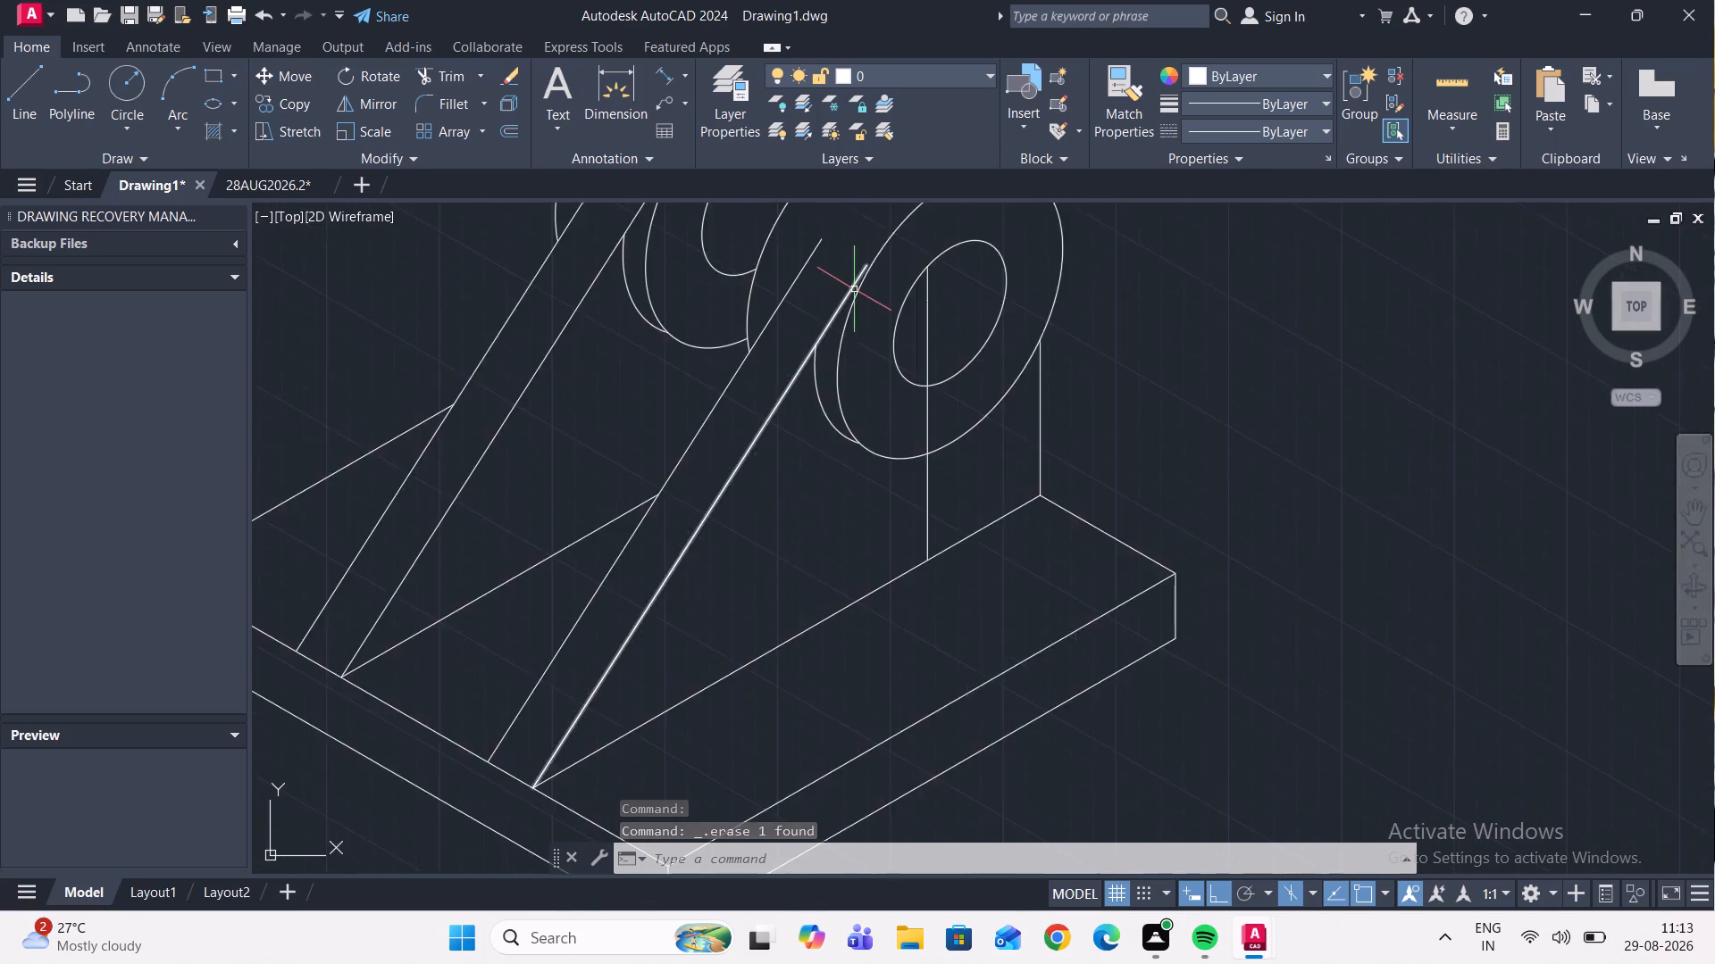
{"action": "scroll", "coordinate": [854, 289], "scroll_direction": "down", "scroll_amount": 4}
{"action": "scroll", "coordinate": [834, 291], "scroll_direction": "up", "scroll_amount": 3}
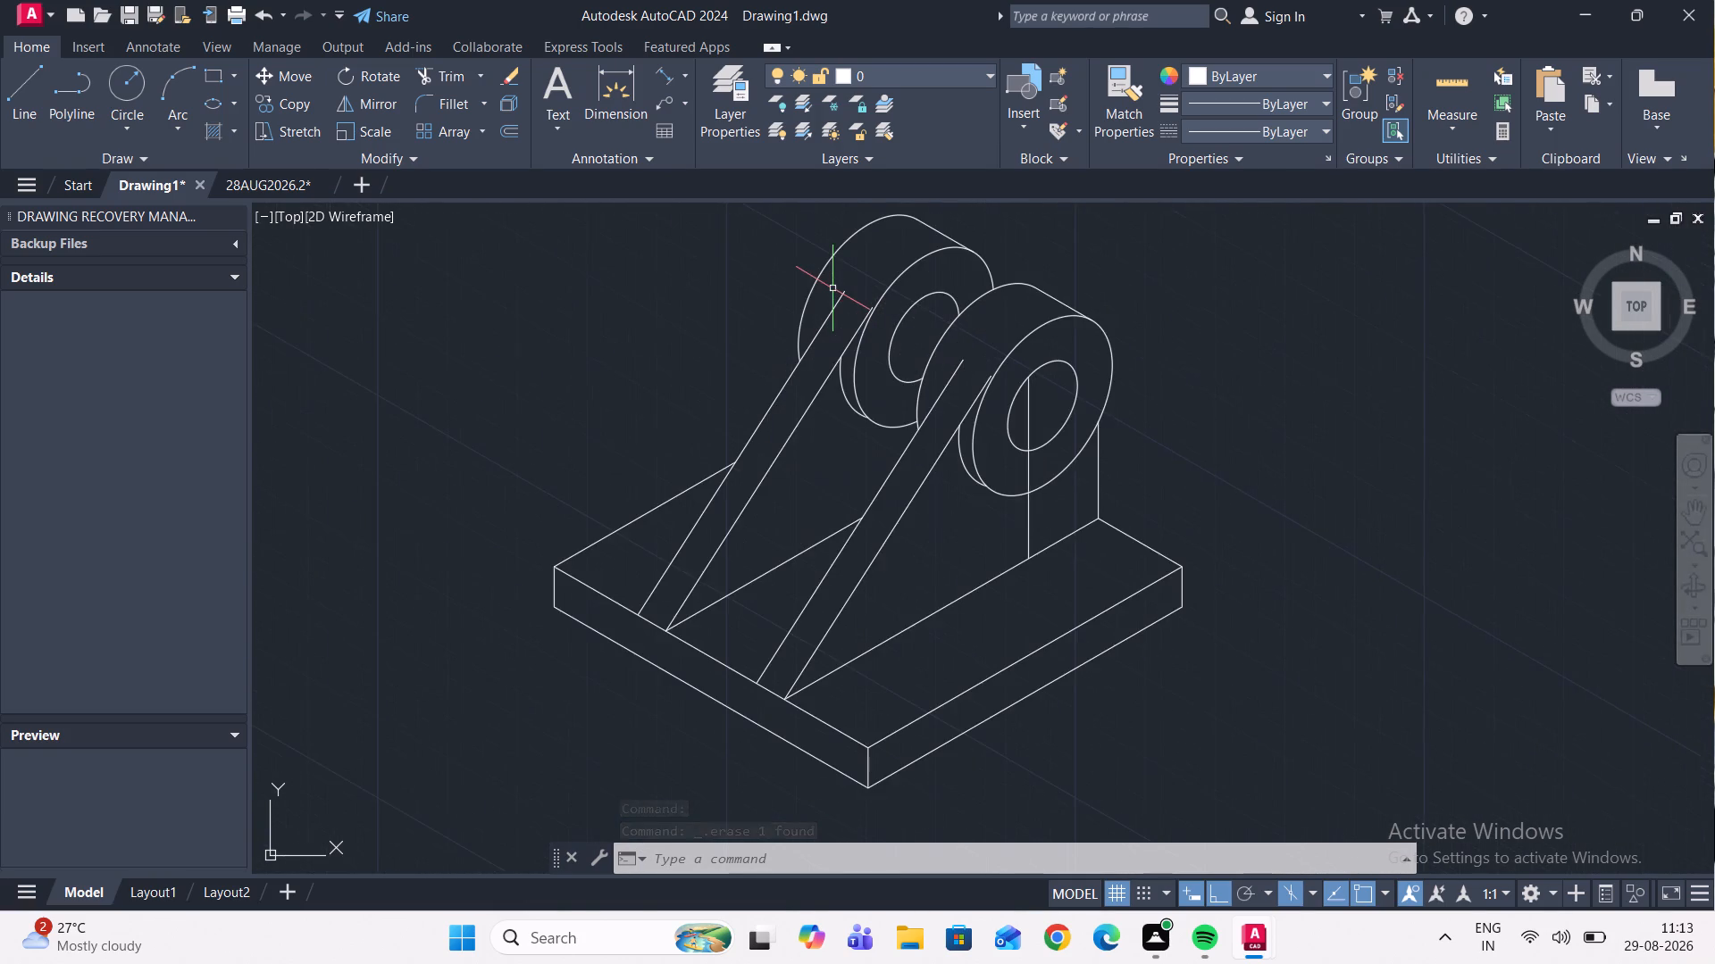
{"action": "scroll", "coordinate": [836, 288], "scroll_direction": "up", "scroll_amount": 1}
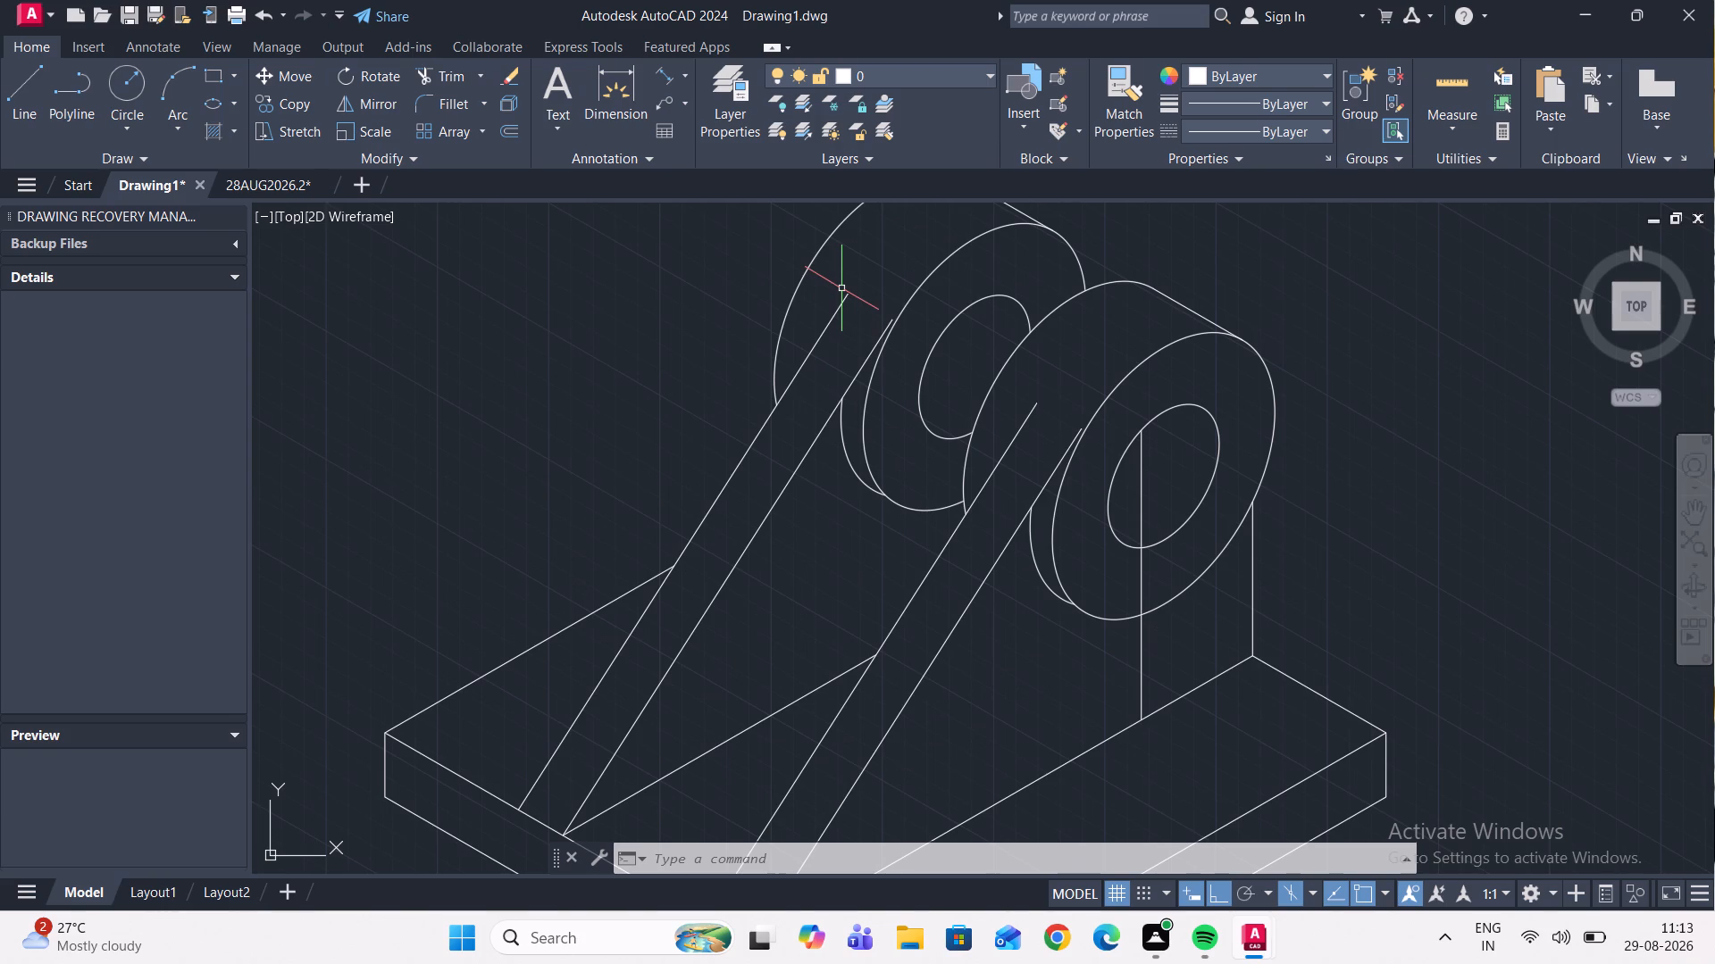
{"action": "scroll", "coordinate": [841, 288], "scroll_direction": "down", "scroll_amount": 3}
{"action": "scroll", "coordinate": [847, 301], "scroll_direction": "up", "scroll_amount": 2}
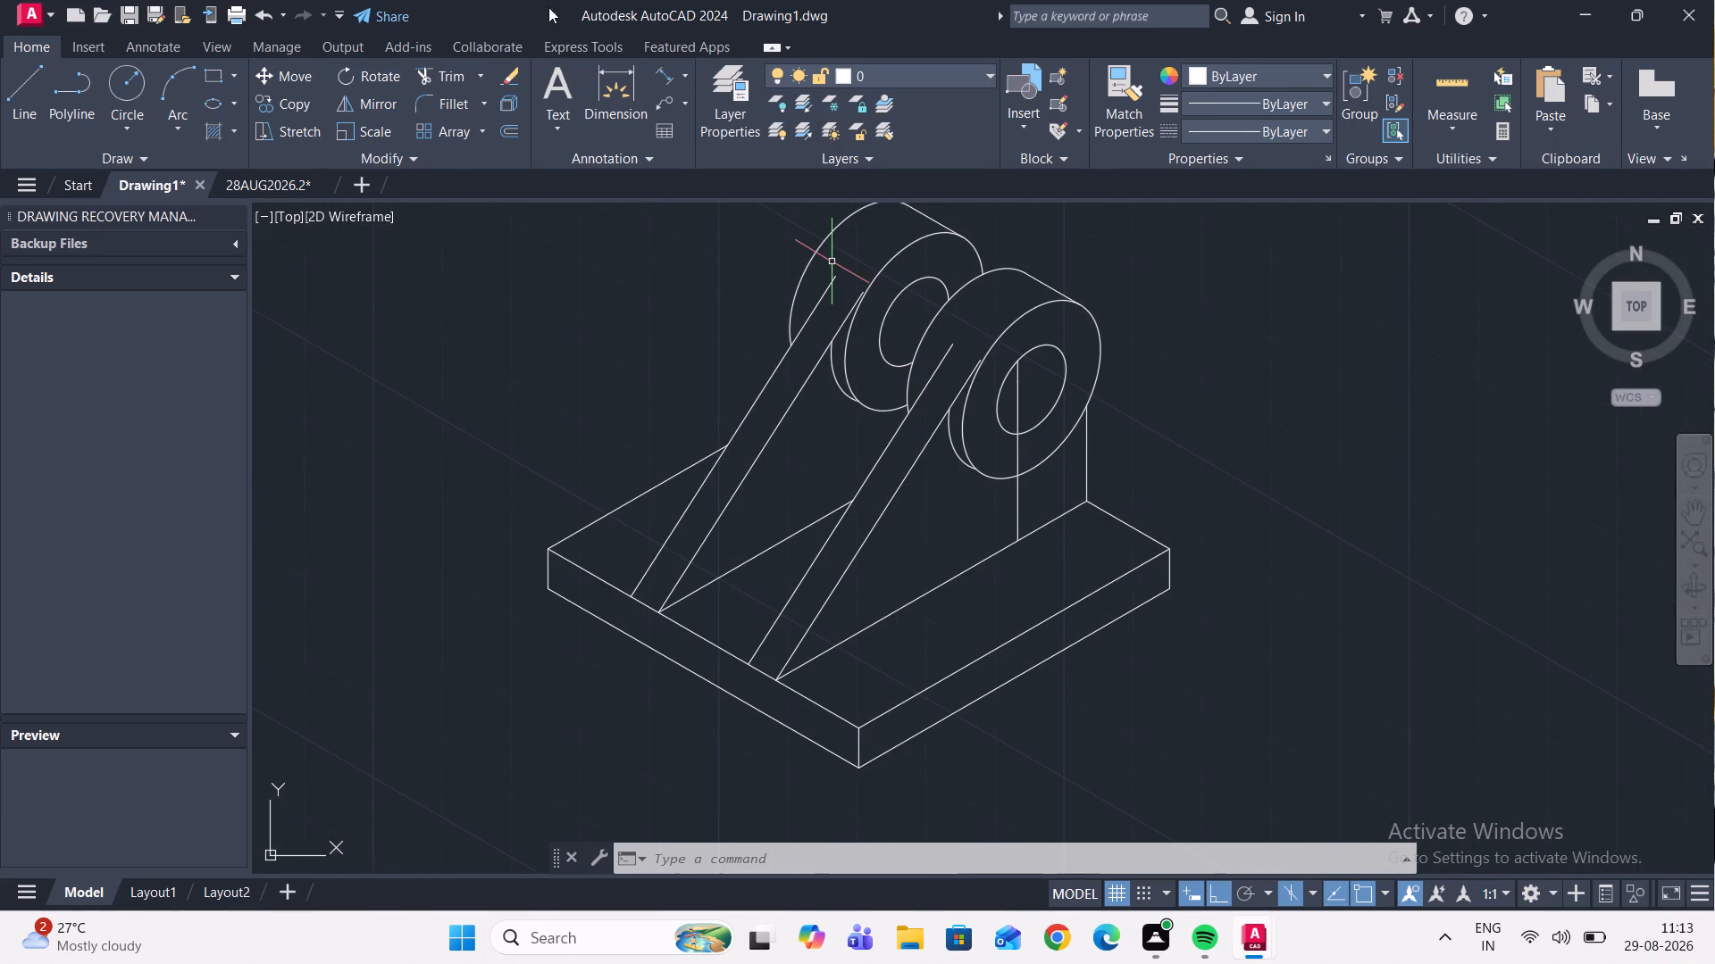
Add an aligned dimension along the vertical line from its top end inside the front hole down to the base.
{"action": "left_click", "coordinate": [661, 76]}
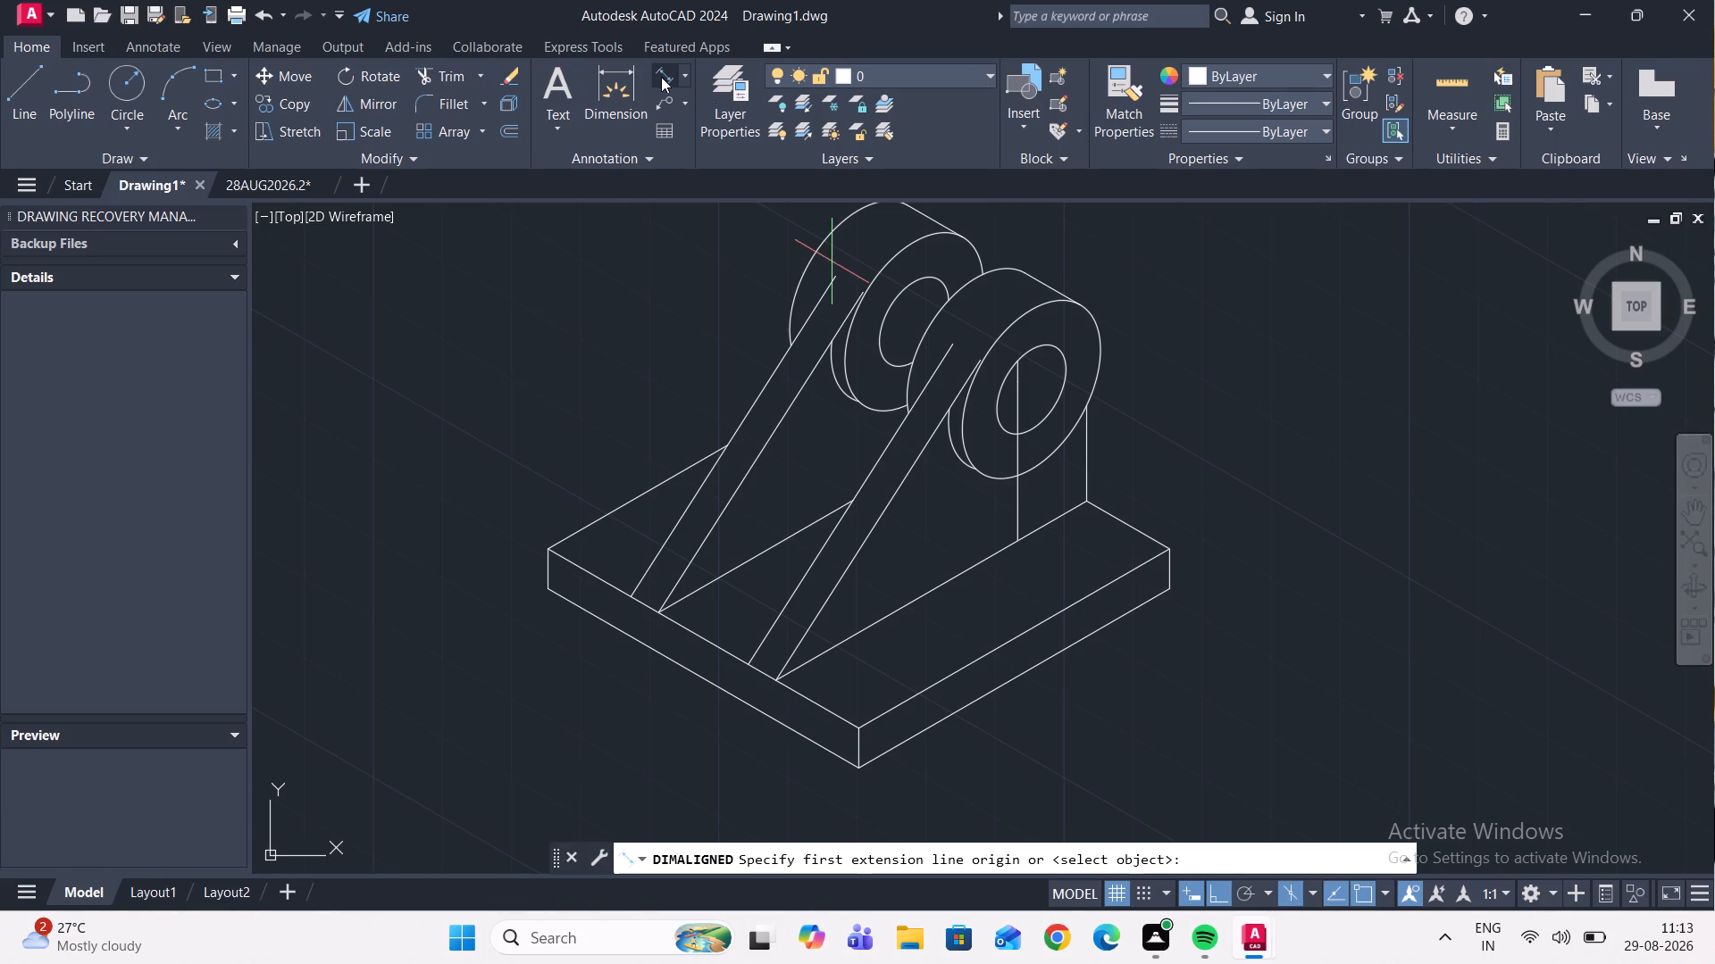
{"action": "left_click", "coordinate": [1016, 364]}
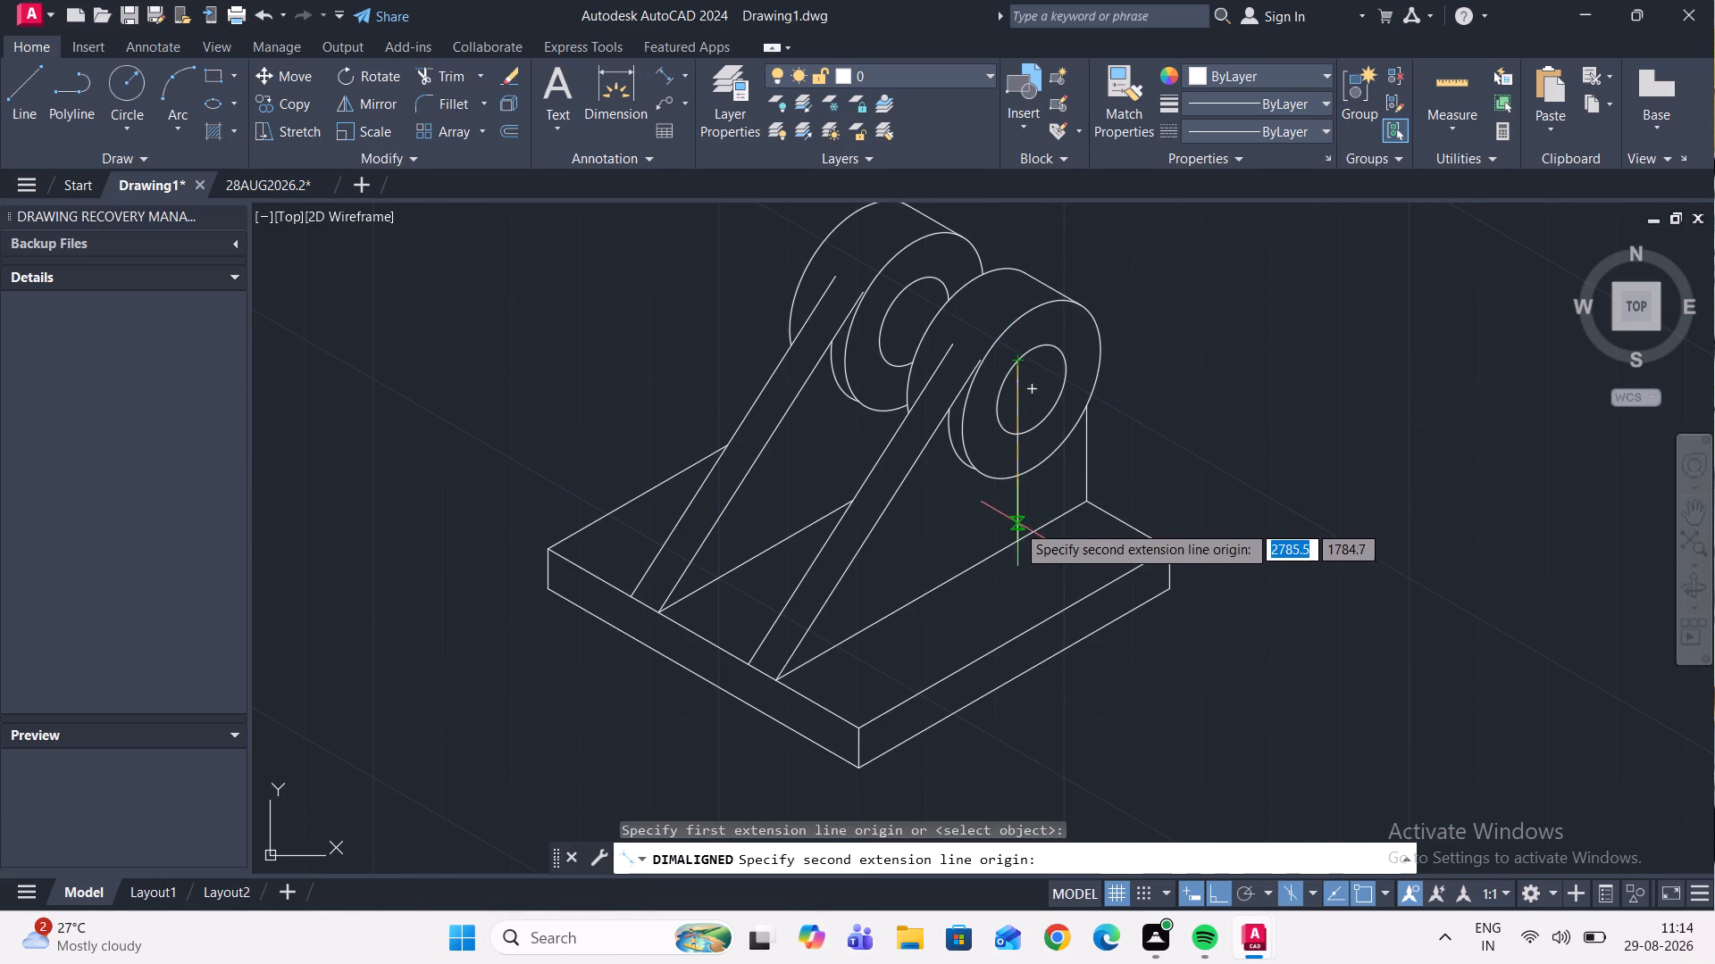
{"action": "left_click", "coordinate": [1015, 535]}
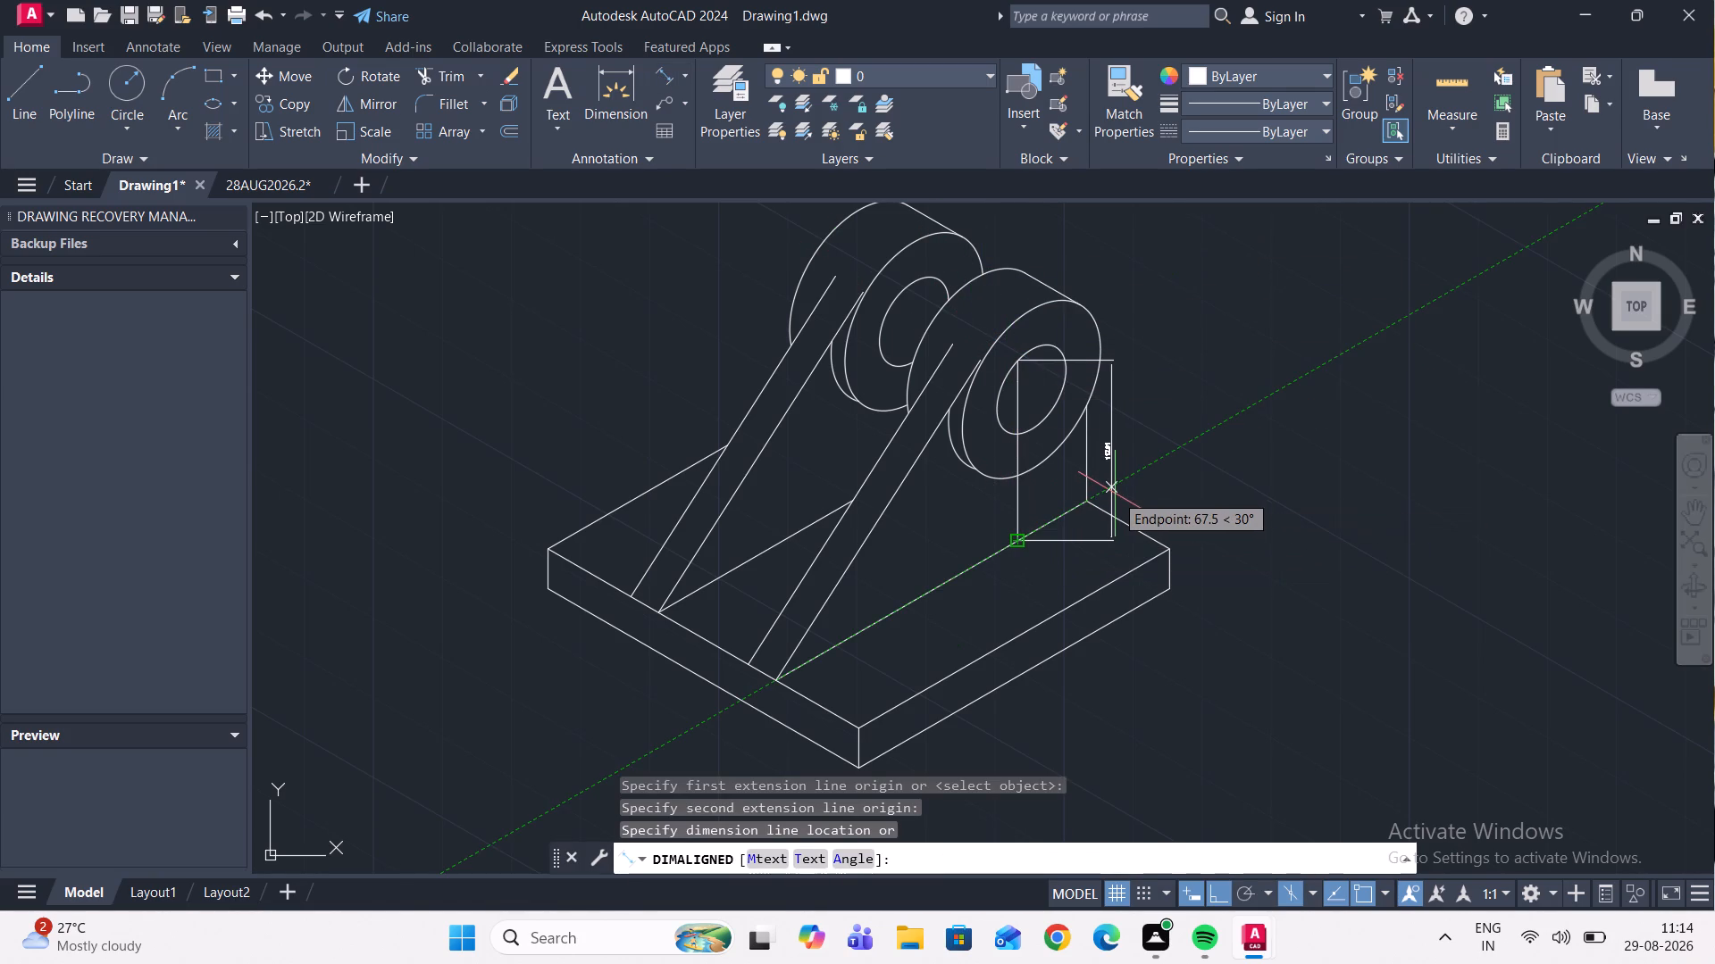
{"action": "left_click", "coordinate": [983, 547]}
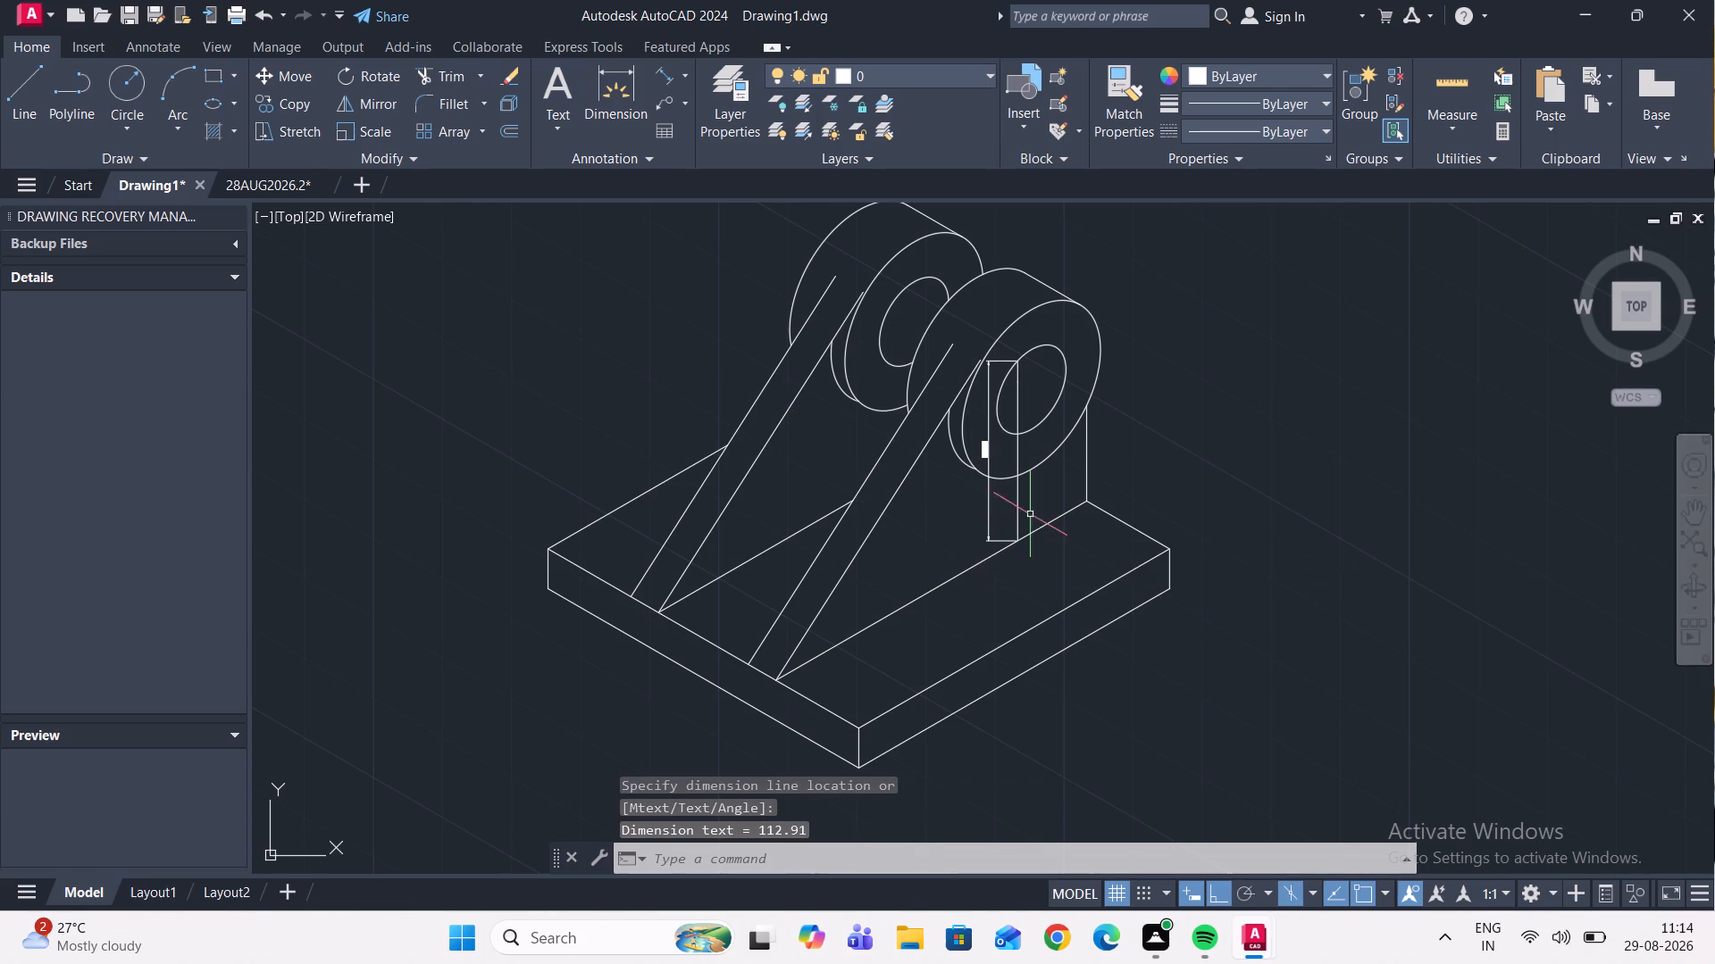
Add an aligned dimension to the base's lower edge on the side where the slanted lines start, placed outside the part.
{"action": "scroll", "coordinate": [1033, 483], "scroll_direction": "up", "scroll_amount": 2}
{"action": "scroll", "coordinate": [1023, 475], "scroll_direction": "down", "scroll_amount": 2}
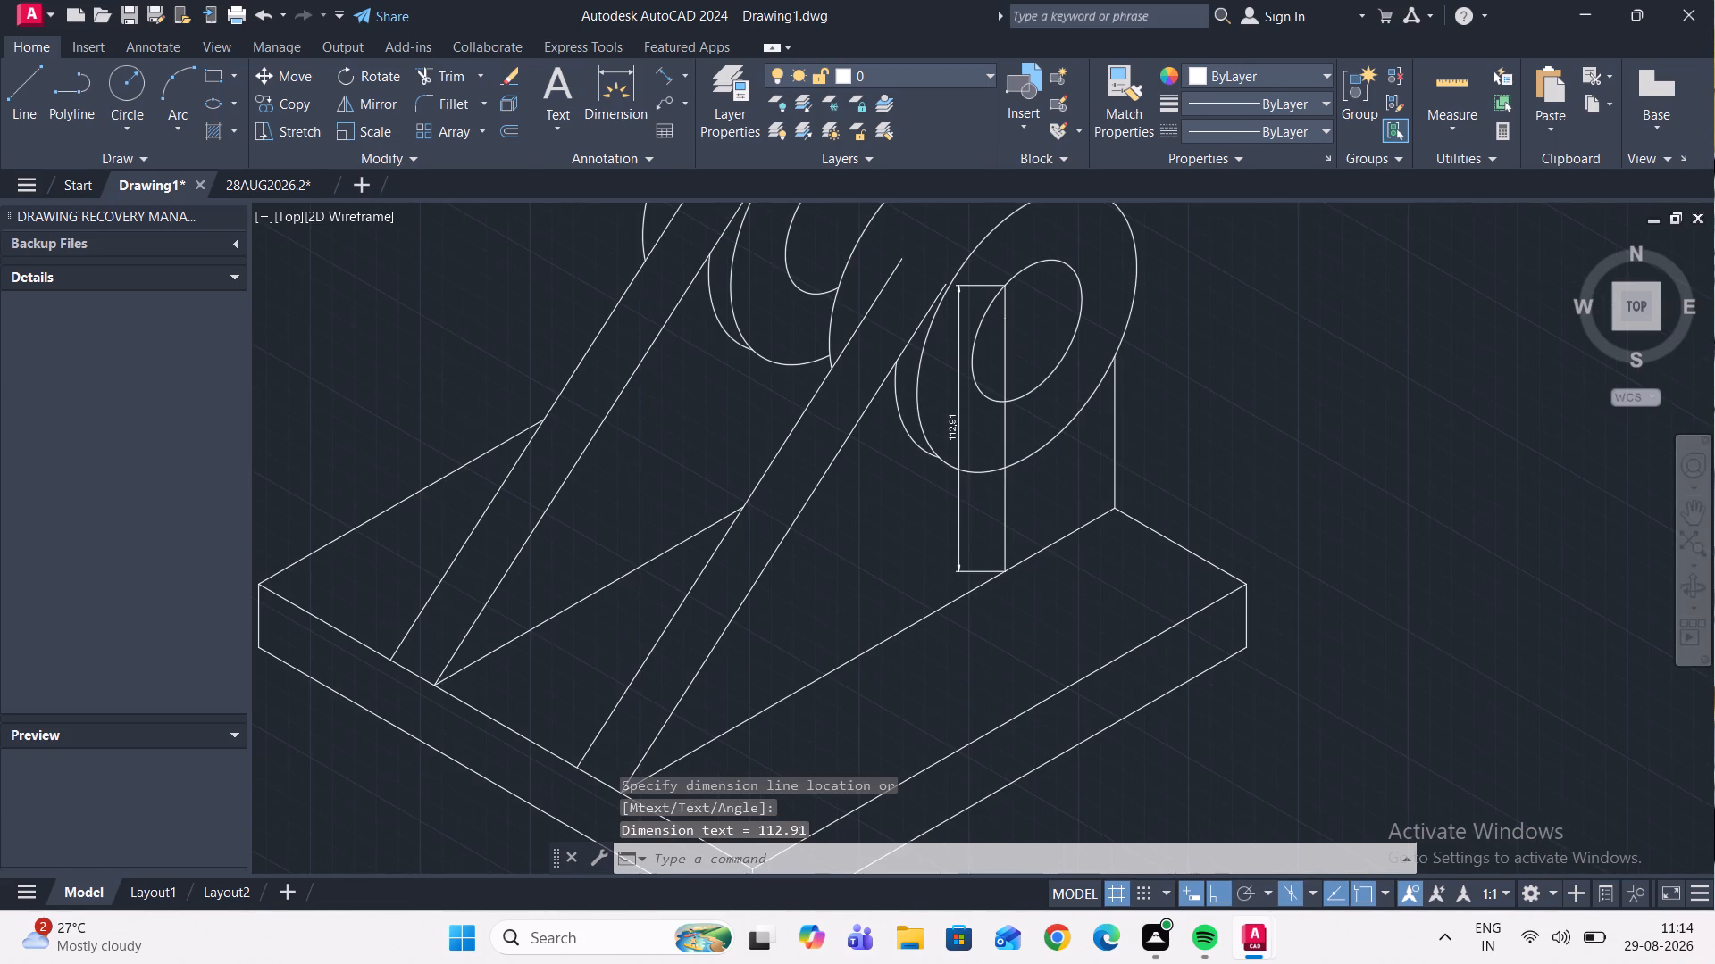
{"action": "scroll", "coordinate": [1023, 478], "scroll_direction": "down", "scroll_amount": 1}
{"action": "key", "text": "space"}
{"action": "key", "text": "space"}
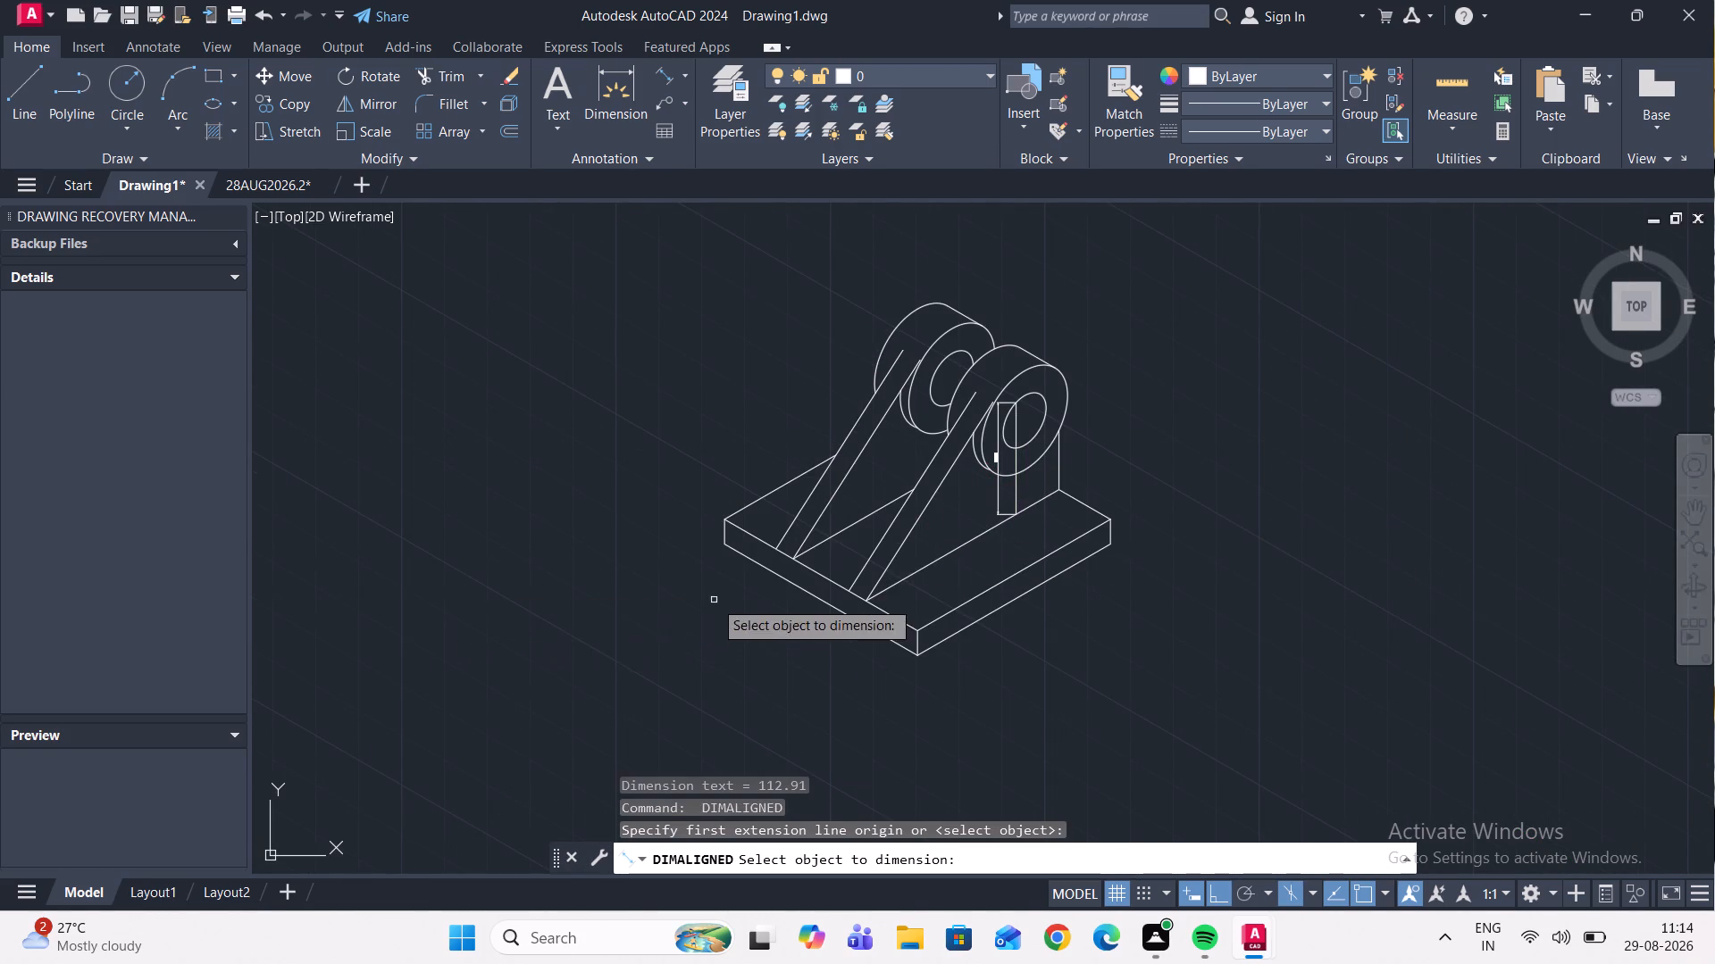
{"action": "scroll", "coordinate": [718, 606], "scroll_direction": "up", "scroll_amount": 2}
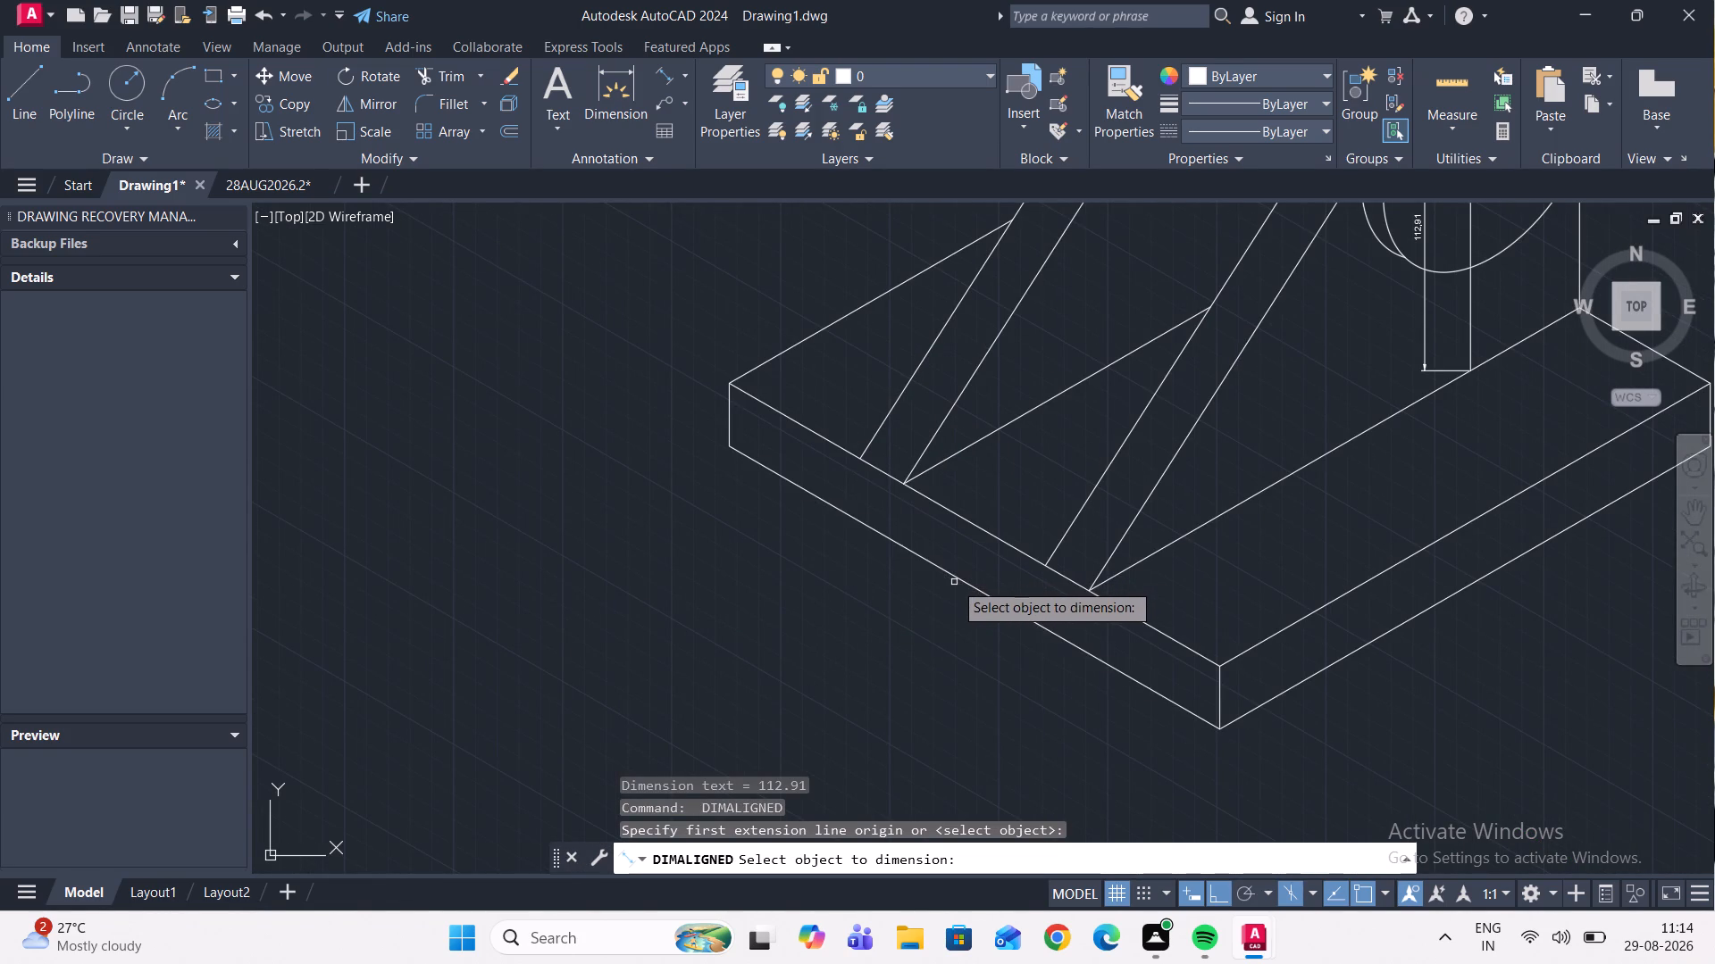
{"action": "left_click", "coordinate": [956, 578]}
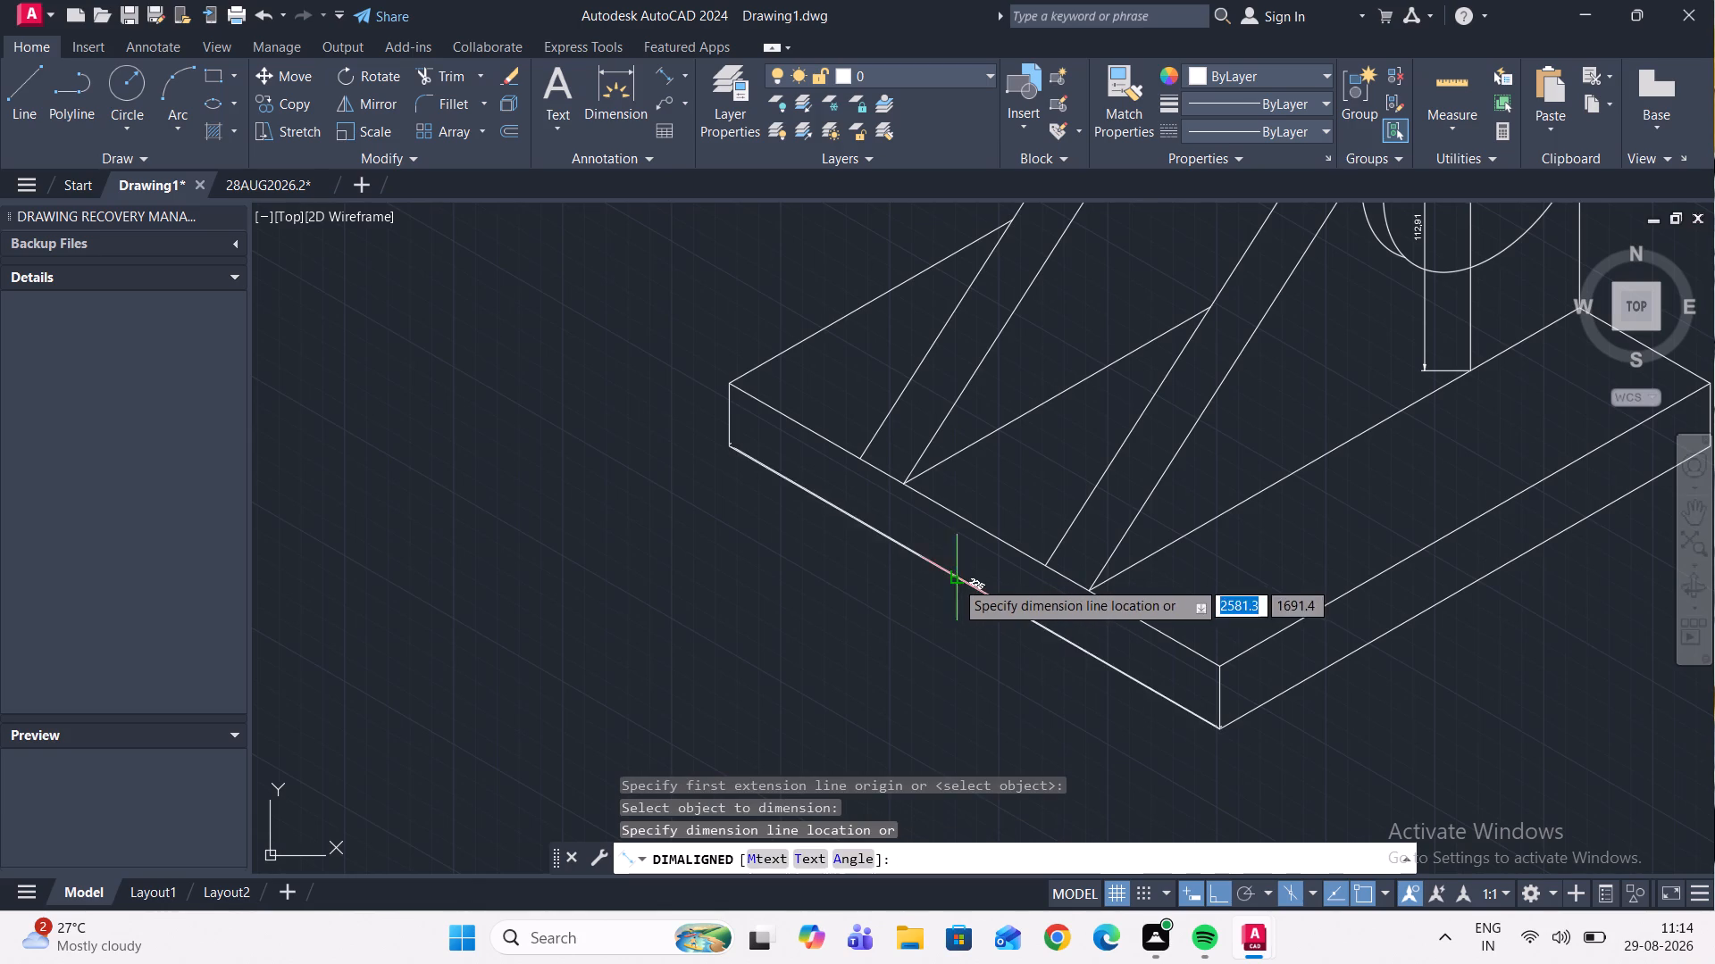
{"action": "left_click", "coordinate": [924, 613]}
Add an aligned dimension to the base's thickness at its outer left corner edge, placed outside the part.
{"action": "key", "text": "space"}
{"action": "key", "text": "space"}
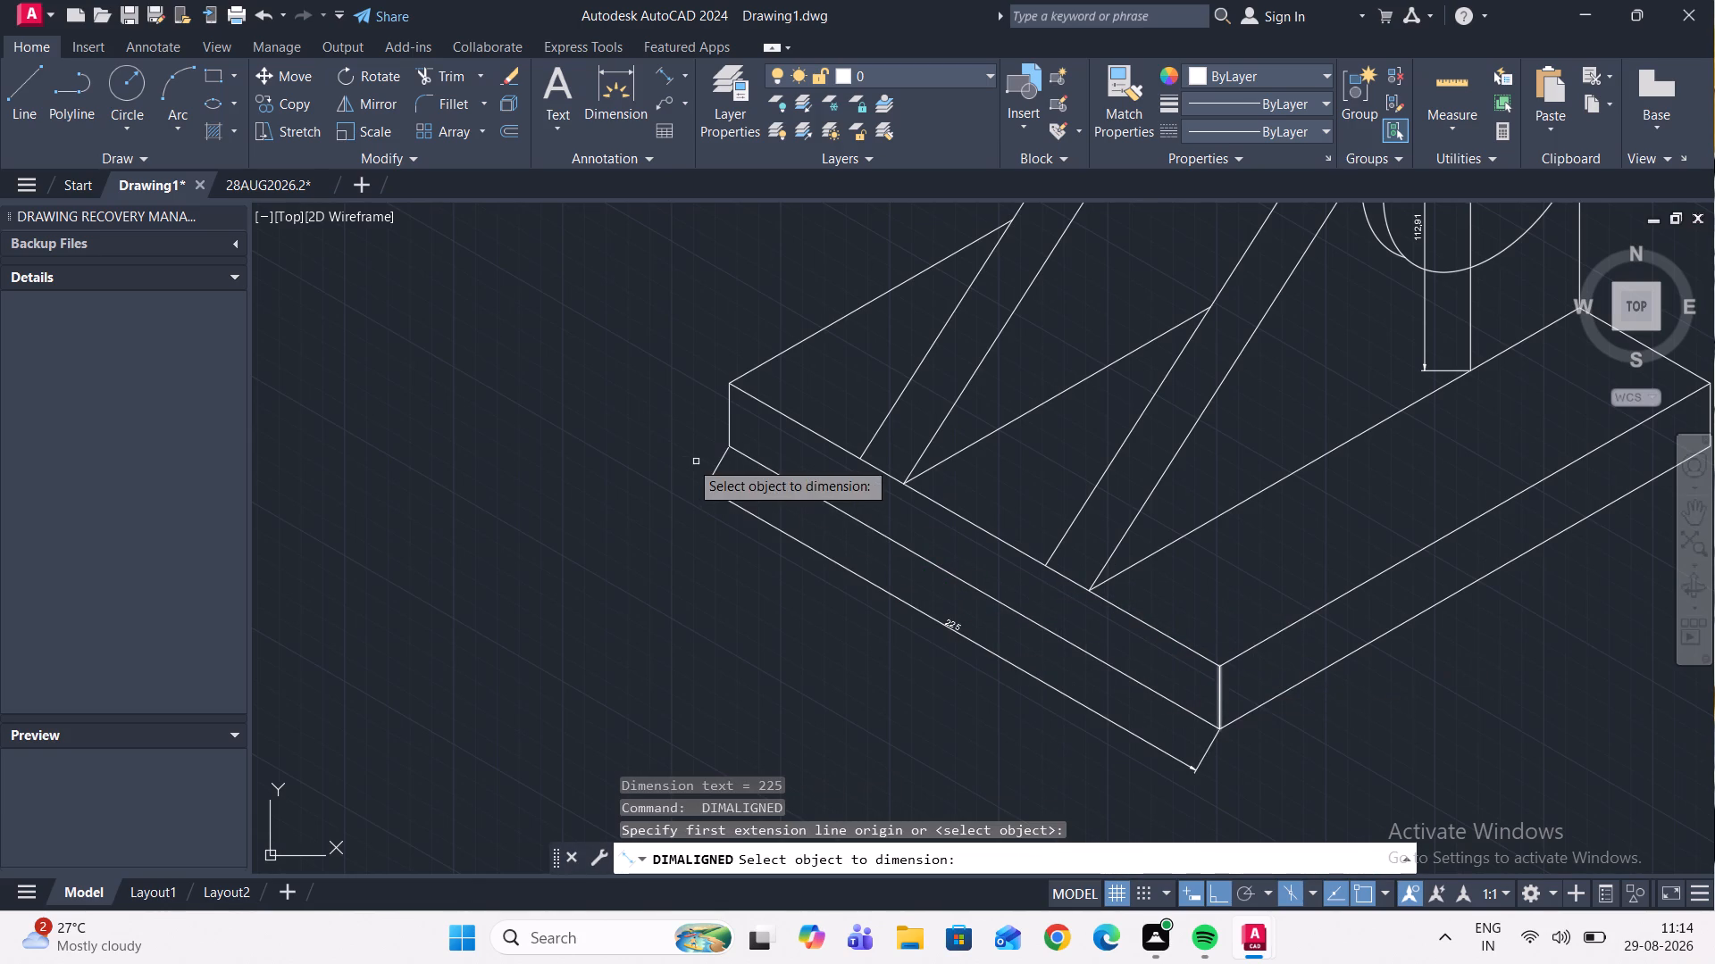
{"action": "left_click", "coordinate": [731, 418]}
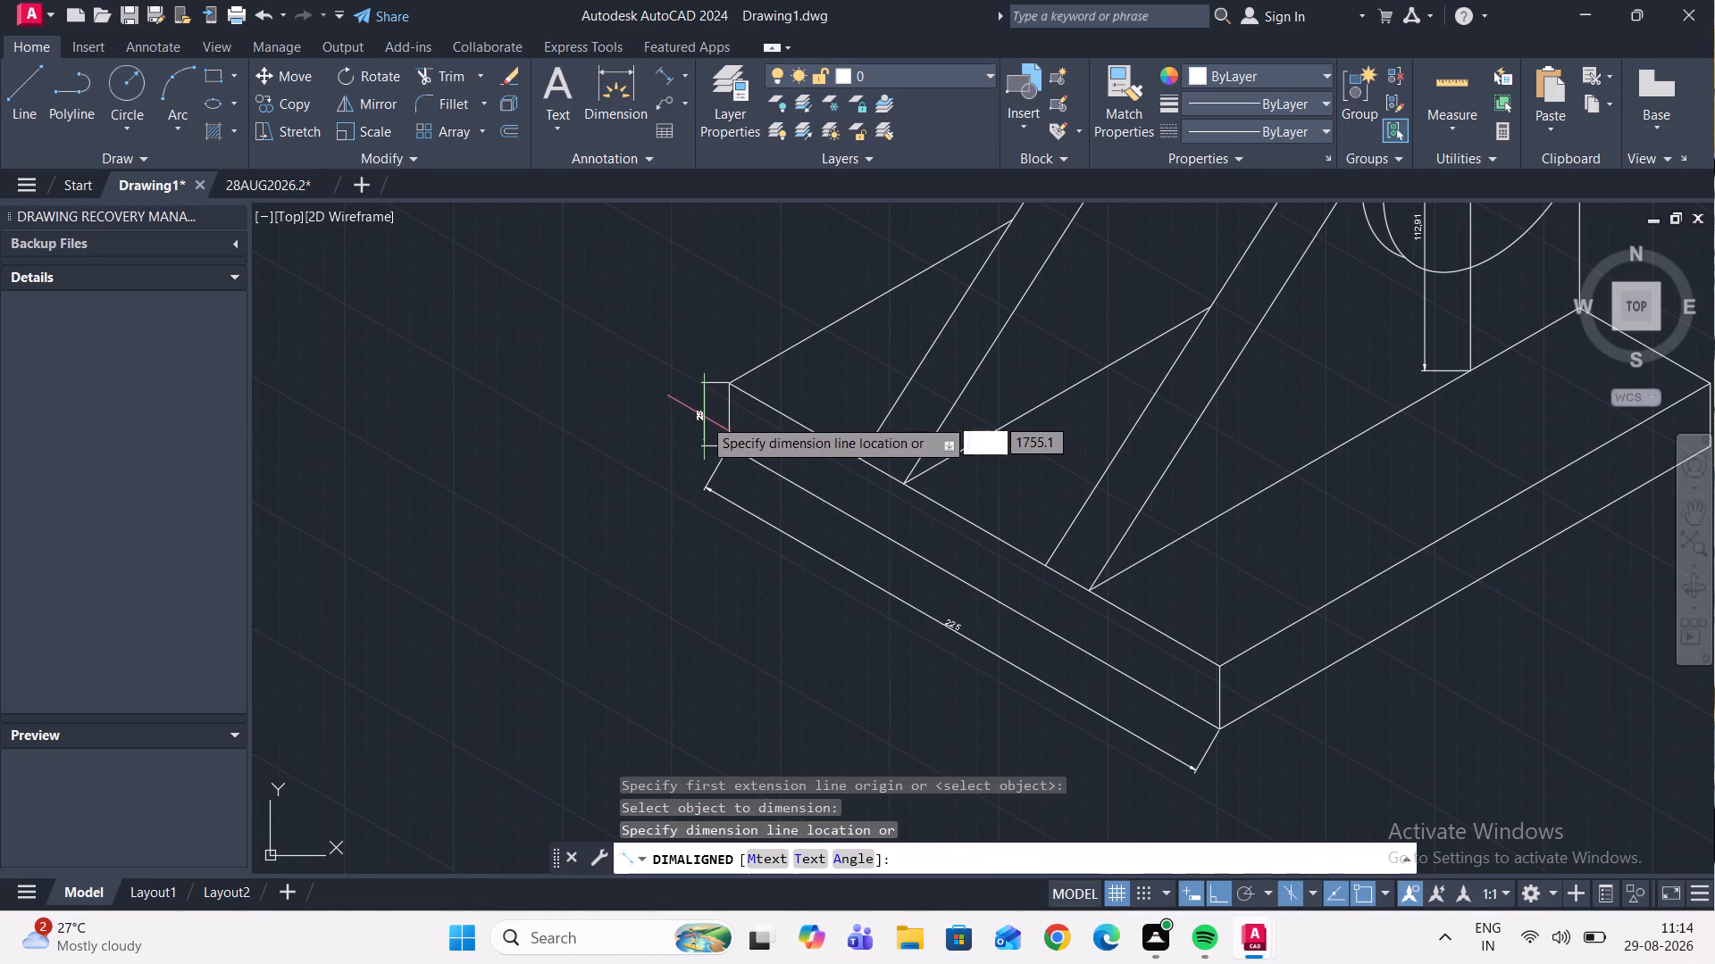
{"action": "left_click", "coordinate": [702, 419]}
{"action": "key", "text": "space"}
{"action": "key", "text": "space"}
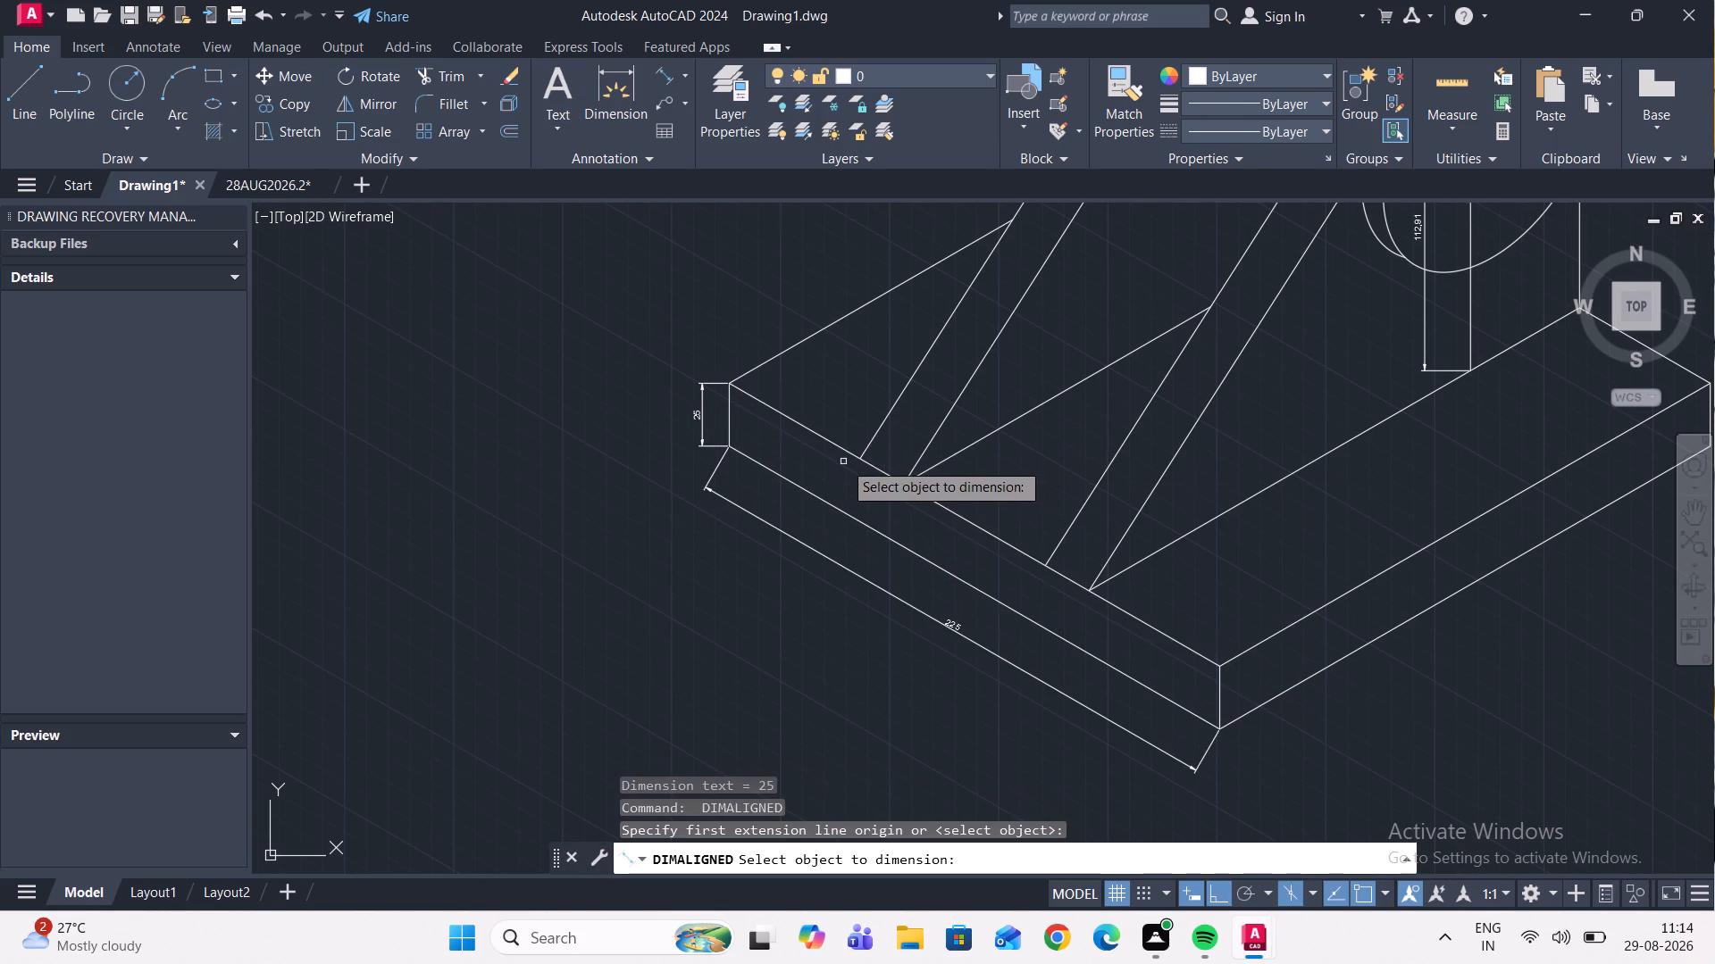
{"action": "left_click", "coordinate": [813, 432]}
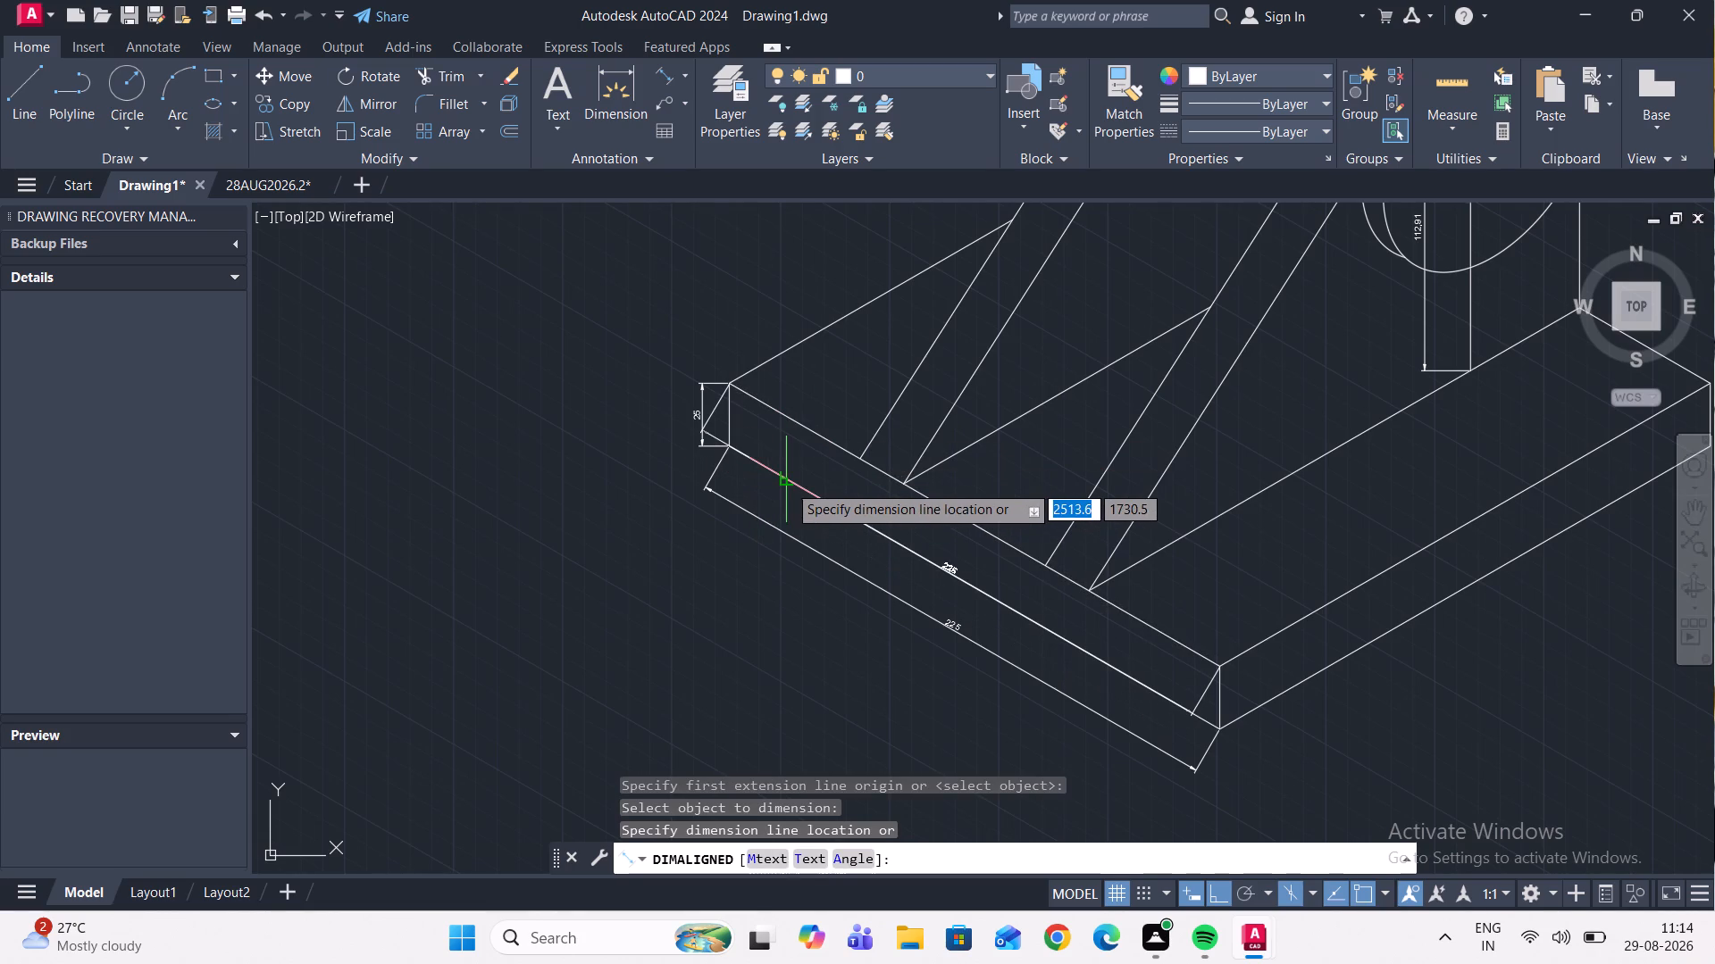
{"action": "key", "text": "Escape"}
Add an aligned dimension to the base's other long lower edge, on the side facing the front upright, placed outside the part.
{"action": "scroll", "coordinate": [1308, 633], "scroll_direction": "down", "scroll_amount": 1}
{"action": "scroll", "coordinate": [1474, 636], "scroll_direction": "up", "scroll_amount": 1}
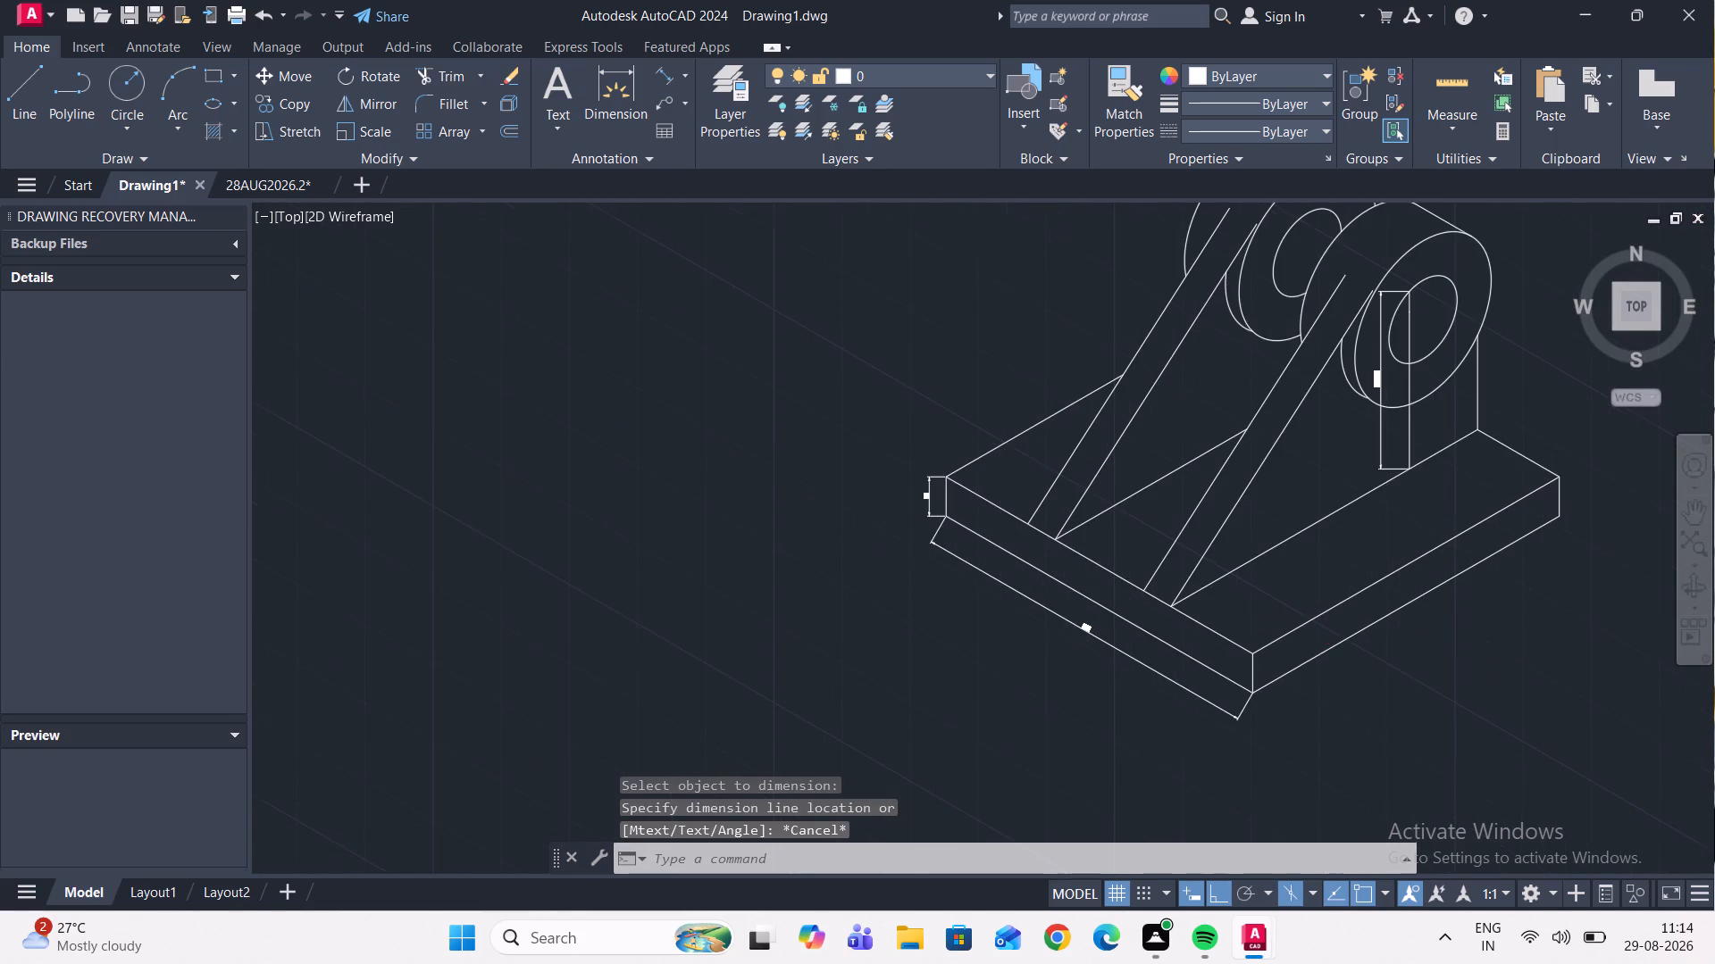
{"action": "key", "text": "space"}
{"action": "key", "text": "space"}
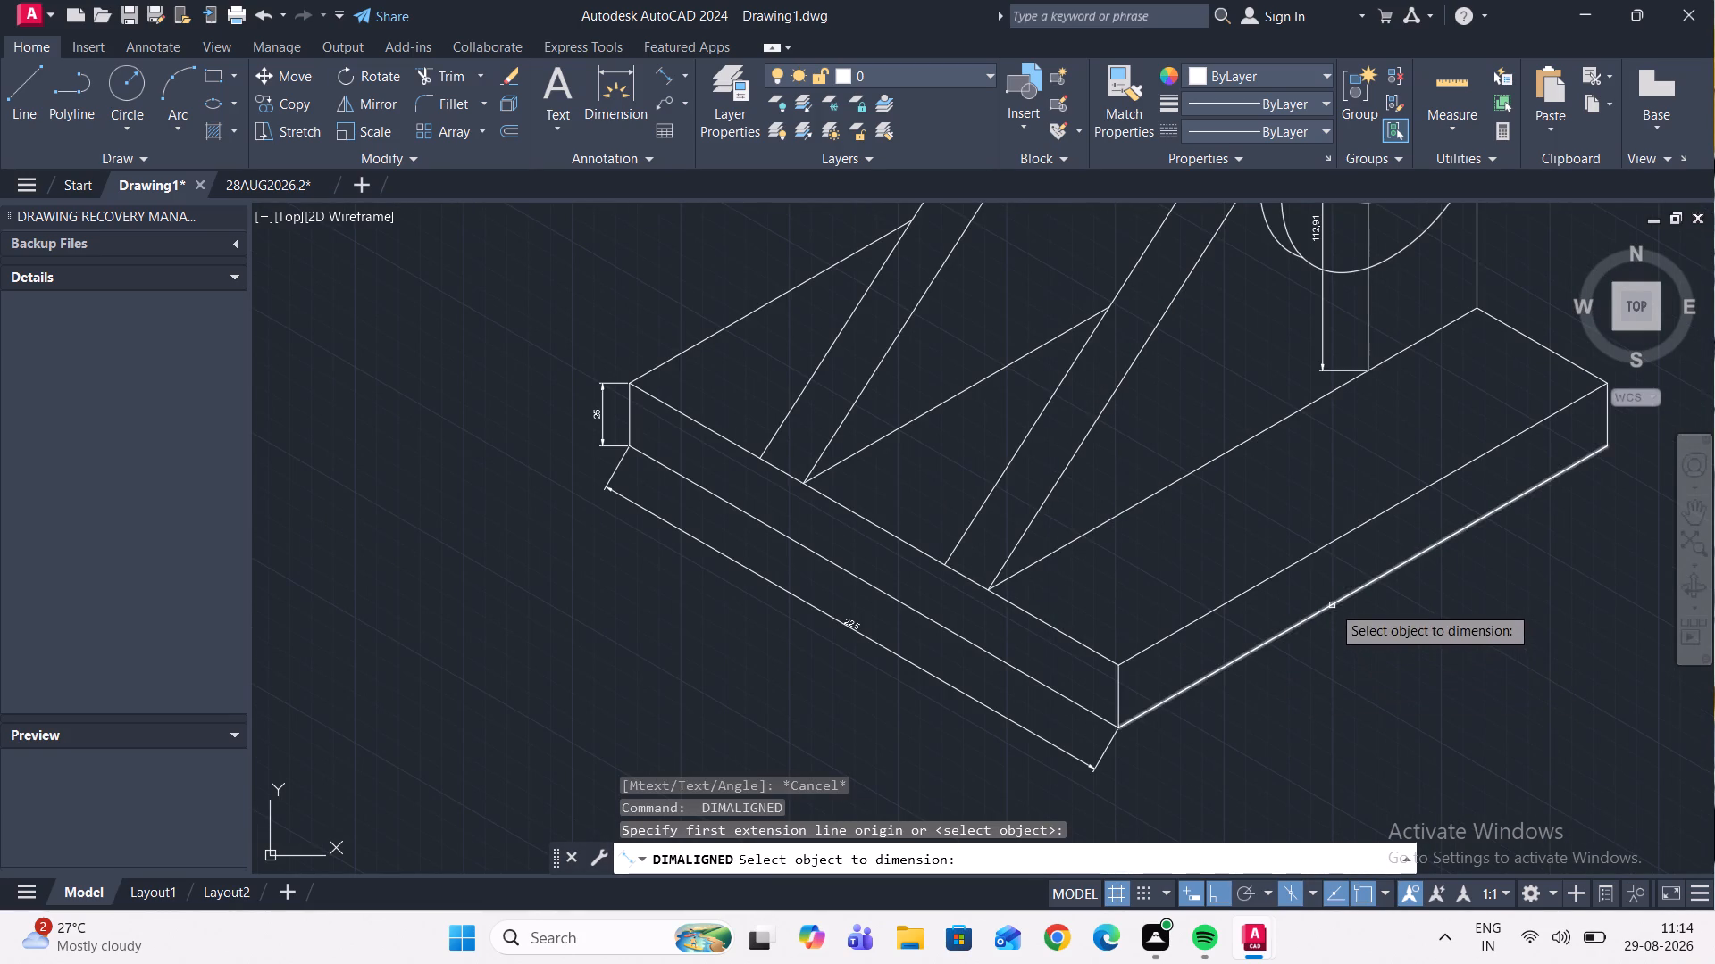
{"action": "left_click", "coordinate": [1332, 605]}
{"action": "left_click", "coordinate": [1374, 635]}
Add an aligned dimension to the base's short top edge running from the front upright's vertical line to the outer corner, placed outside the part.
{"action": "scroll", "coordinate": [1386, 620], "scroll_direction": "down", "scroll_amount": 2}
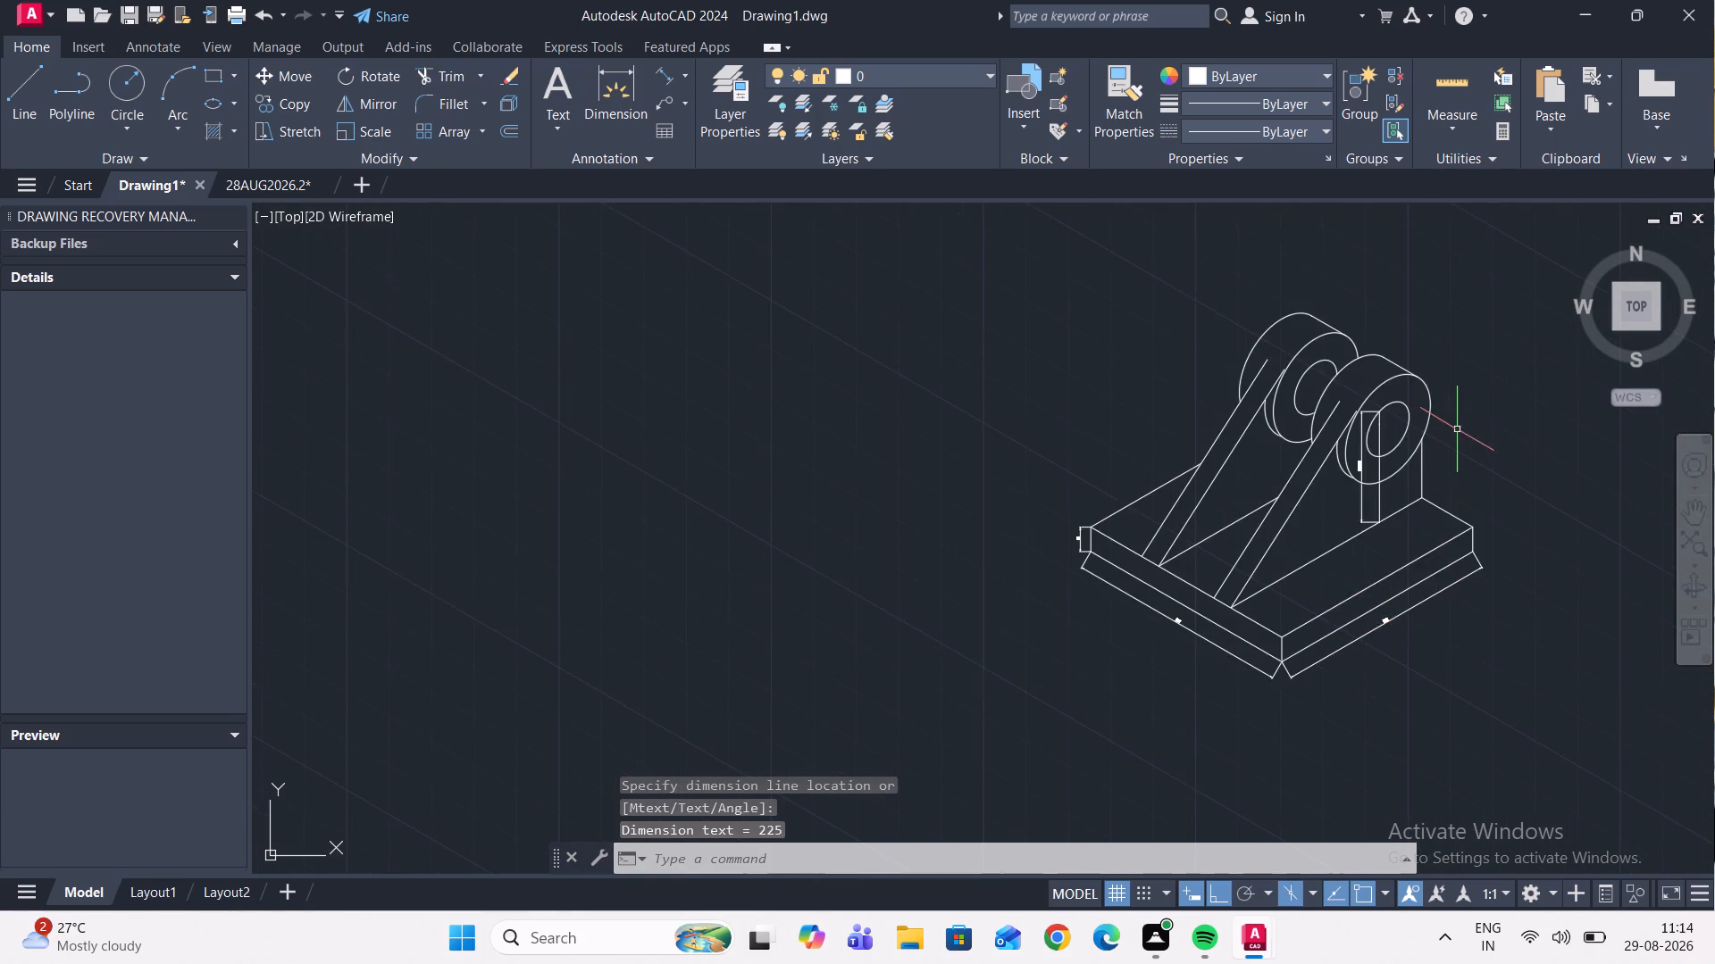
{"action": "scroll", "coordinate": [1463, 441], "scroll_direction": "up", "scroll_amount": 2}
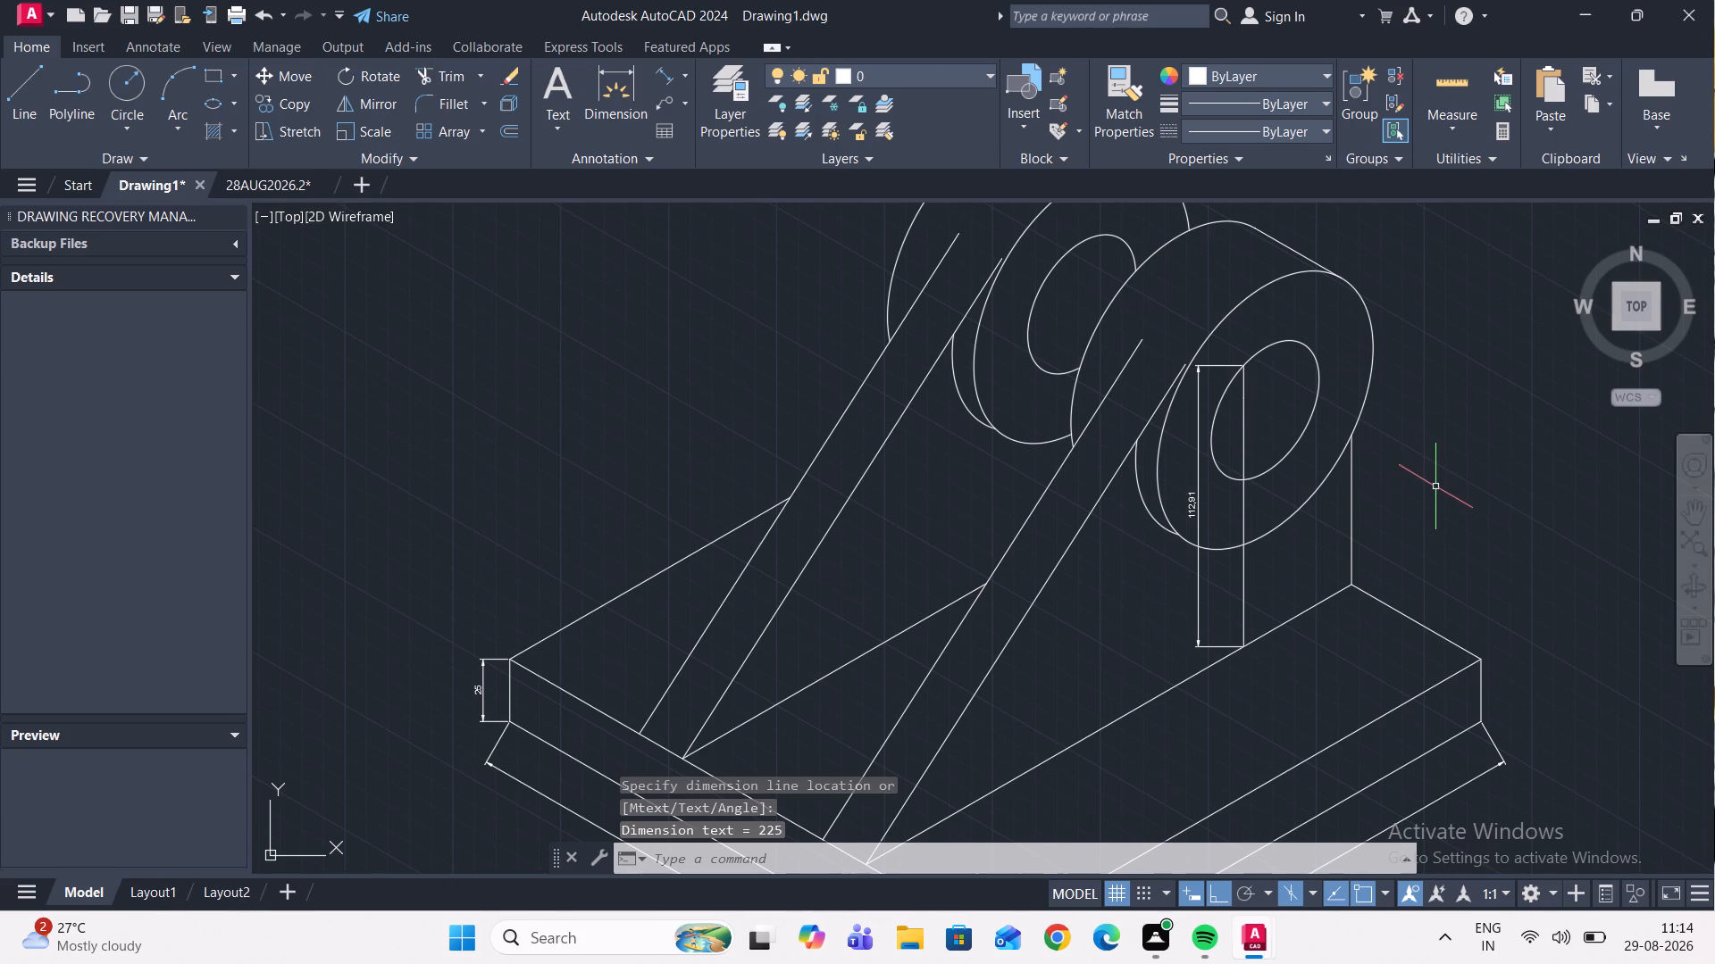
{"action": "scroll", "coordinate": [1435, 486], "scroll_direction": "down", "scroll_amount": 2}
{"action": "key", "text": "space"}
{"action": "key", "text": "space"}
{"action": "left_click", "coordinate": [1424, 542]}
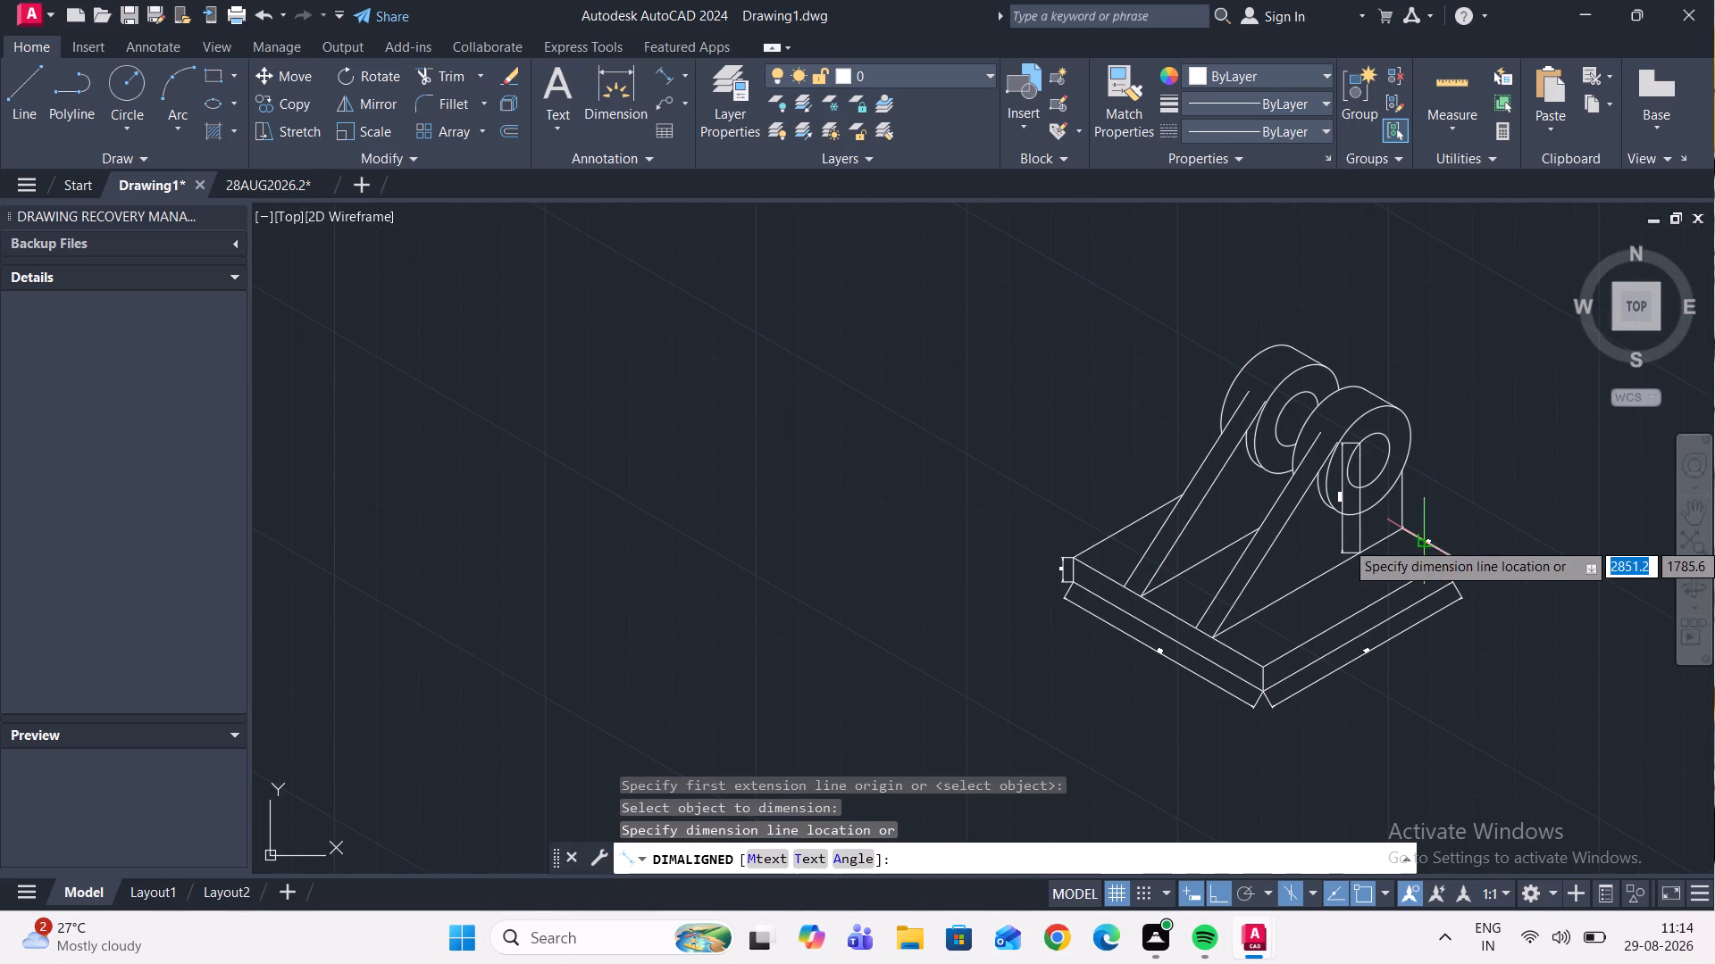
{"action": "left_click", "coordinate": [1446, 532]}
Add an aligned dimension across the front upright's slanted bar, between its two slanted lines where the base line meets it.
{"action": "scroll", "coordinate": [1252, 582], "scroll_direction": "up", "scroll_amount": 1}
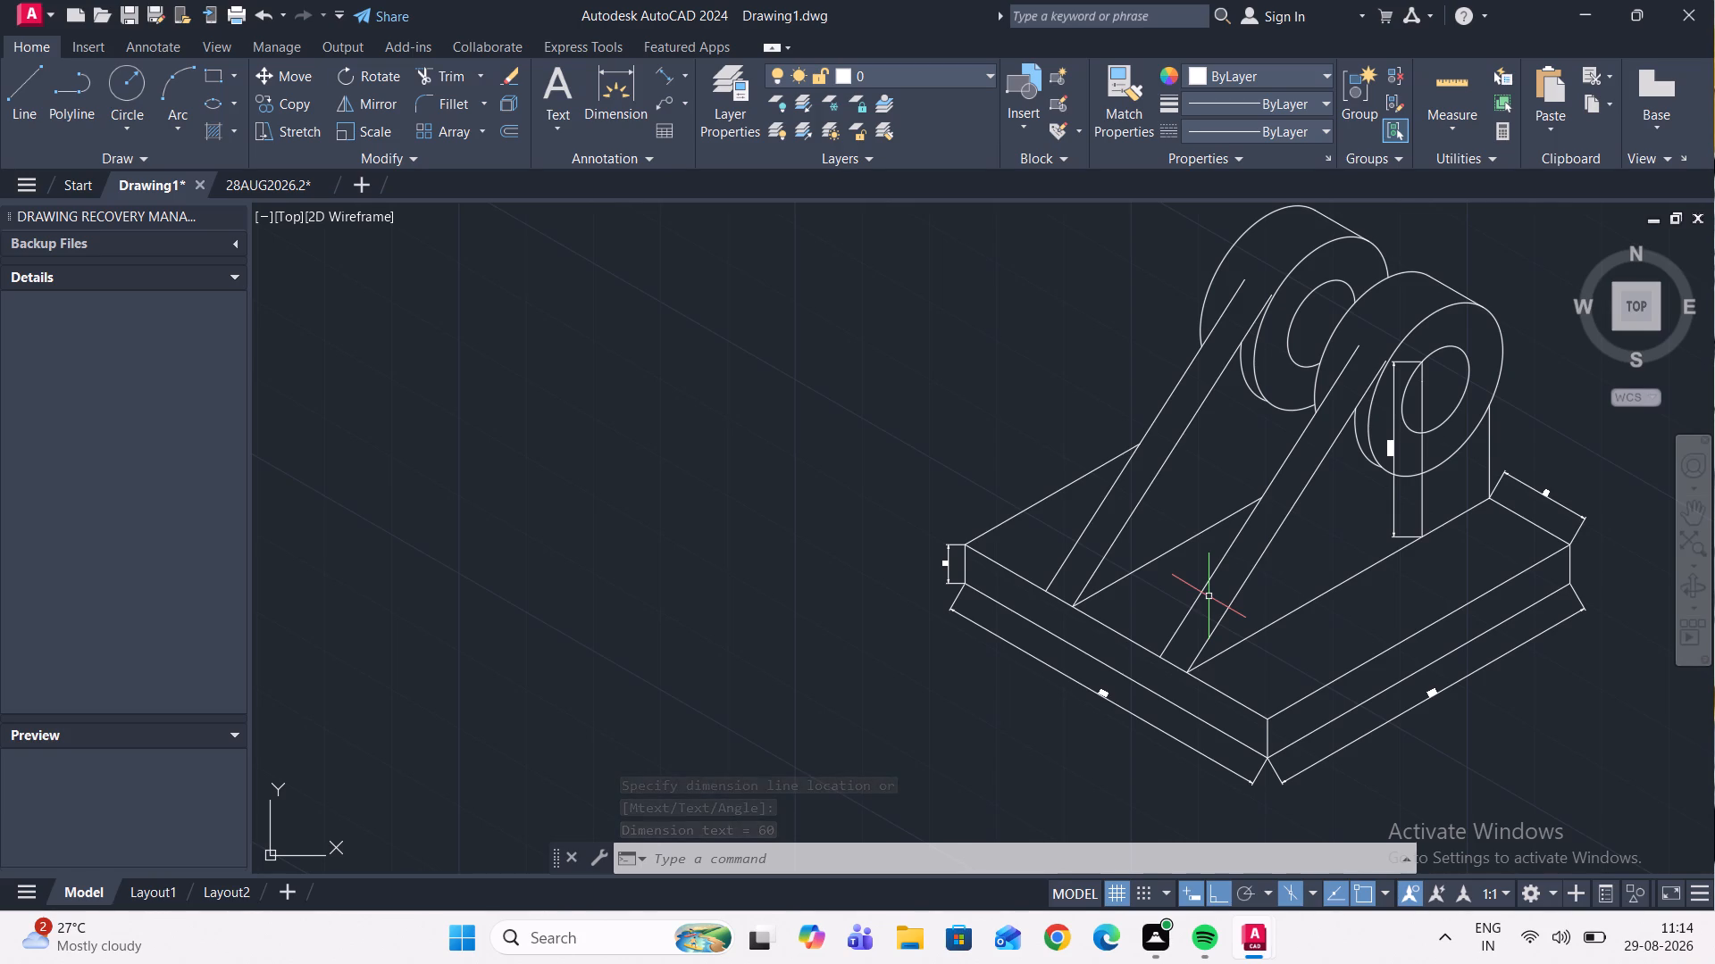
{"action": "key", "text": "Escape"}
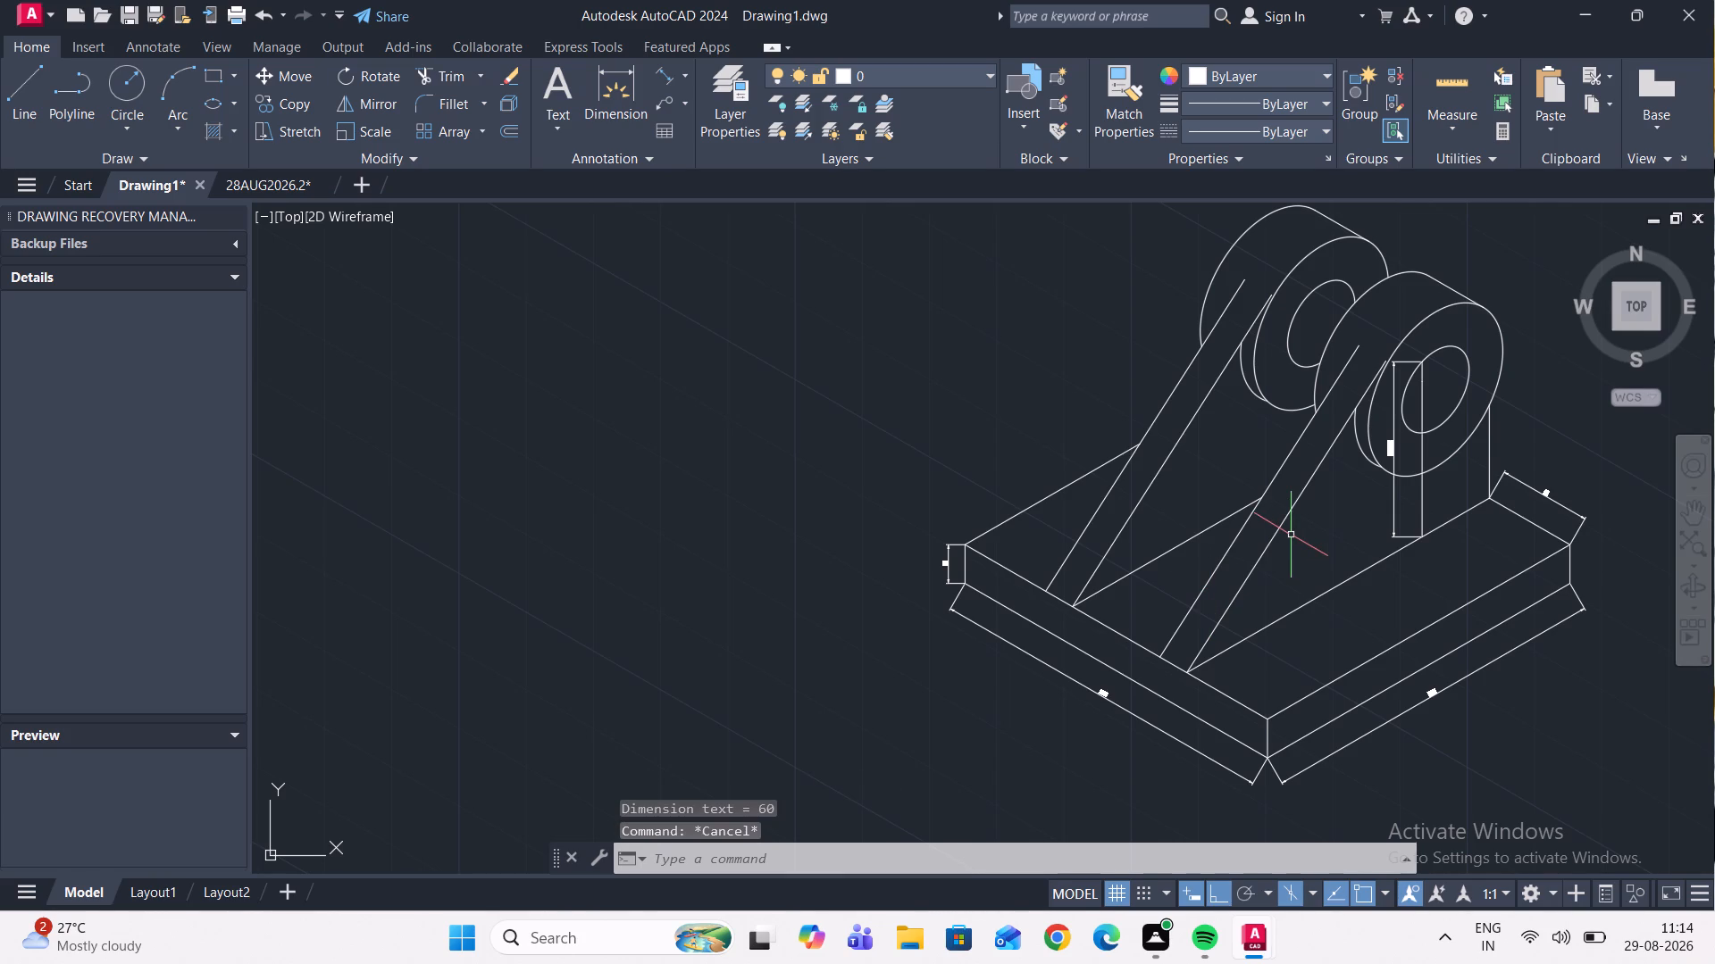
{"action": "key", "text": "space"}
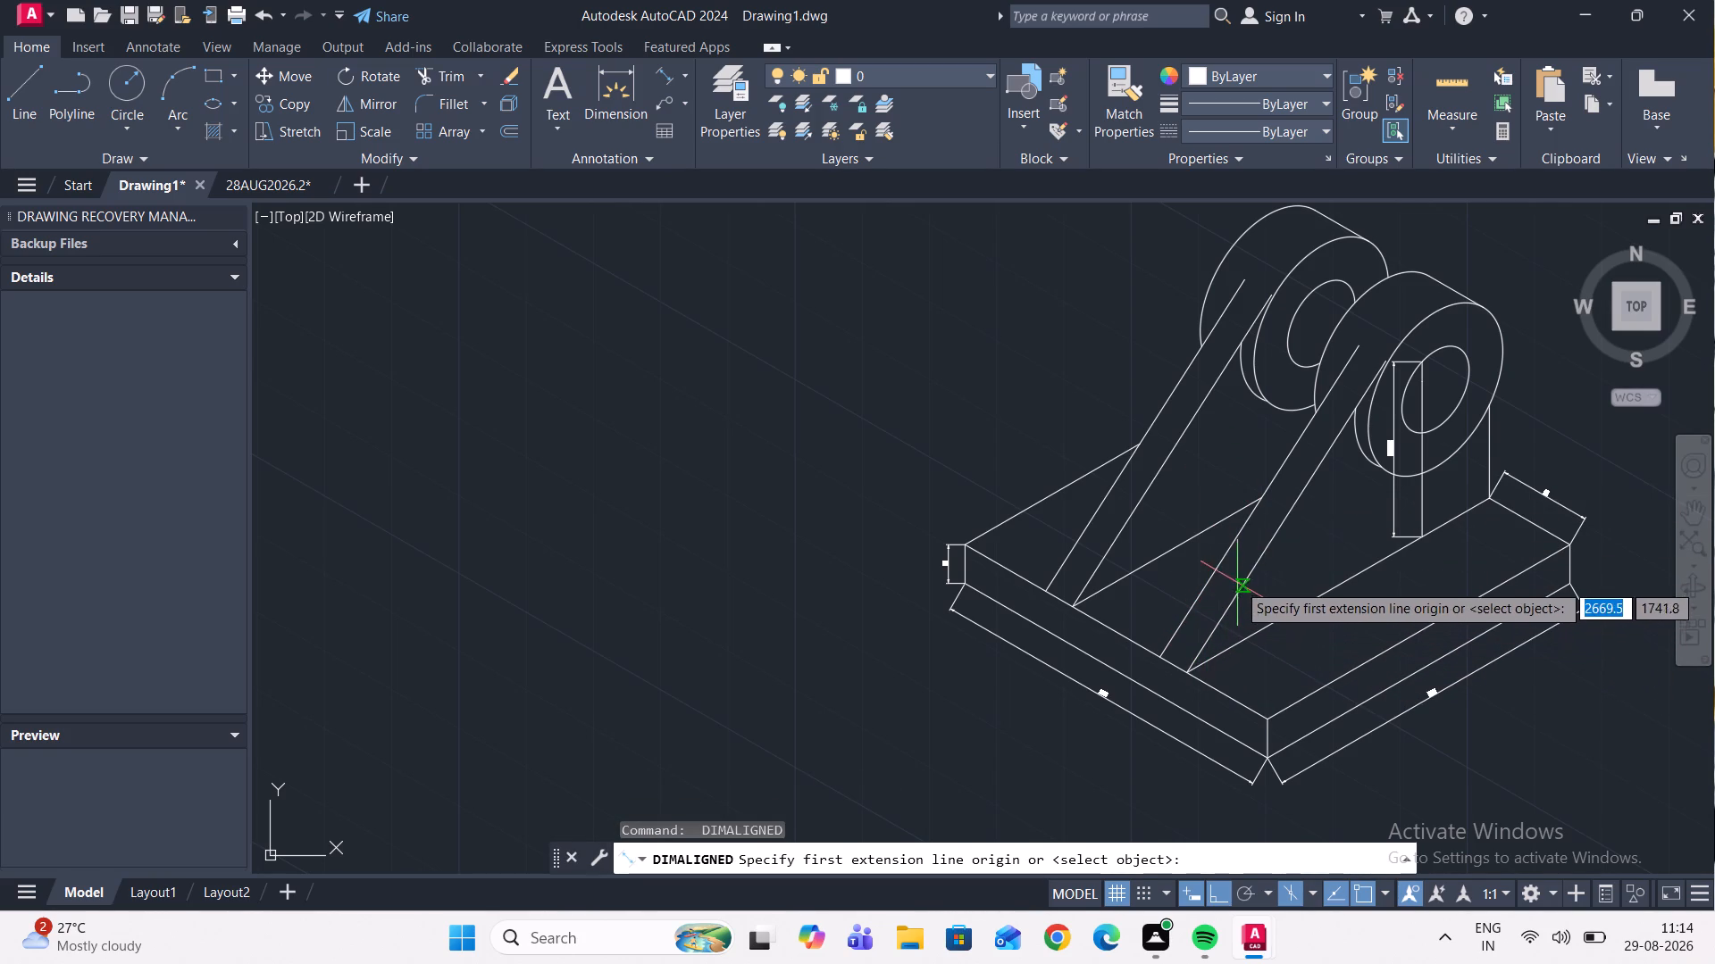
{"action": "left_click", "coordinate": [1286, 518]}
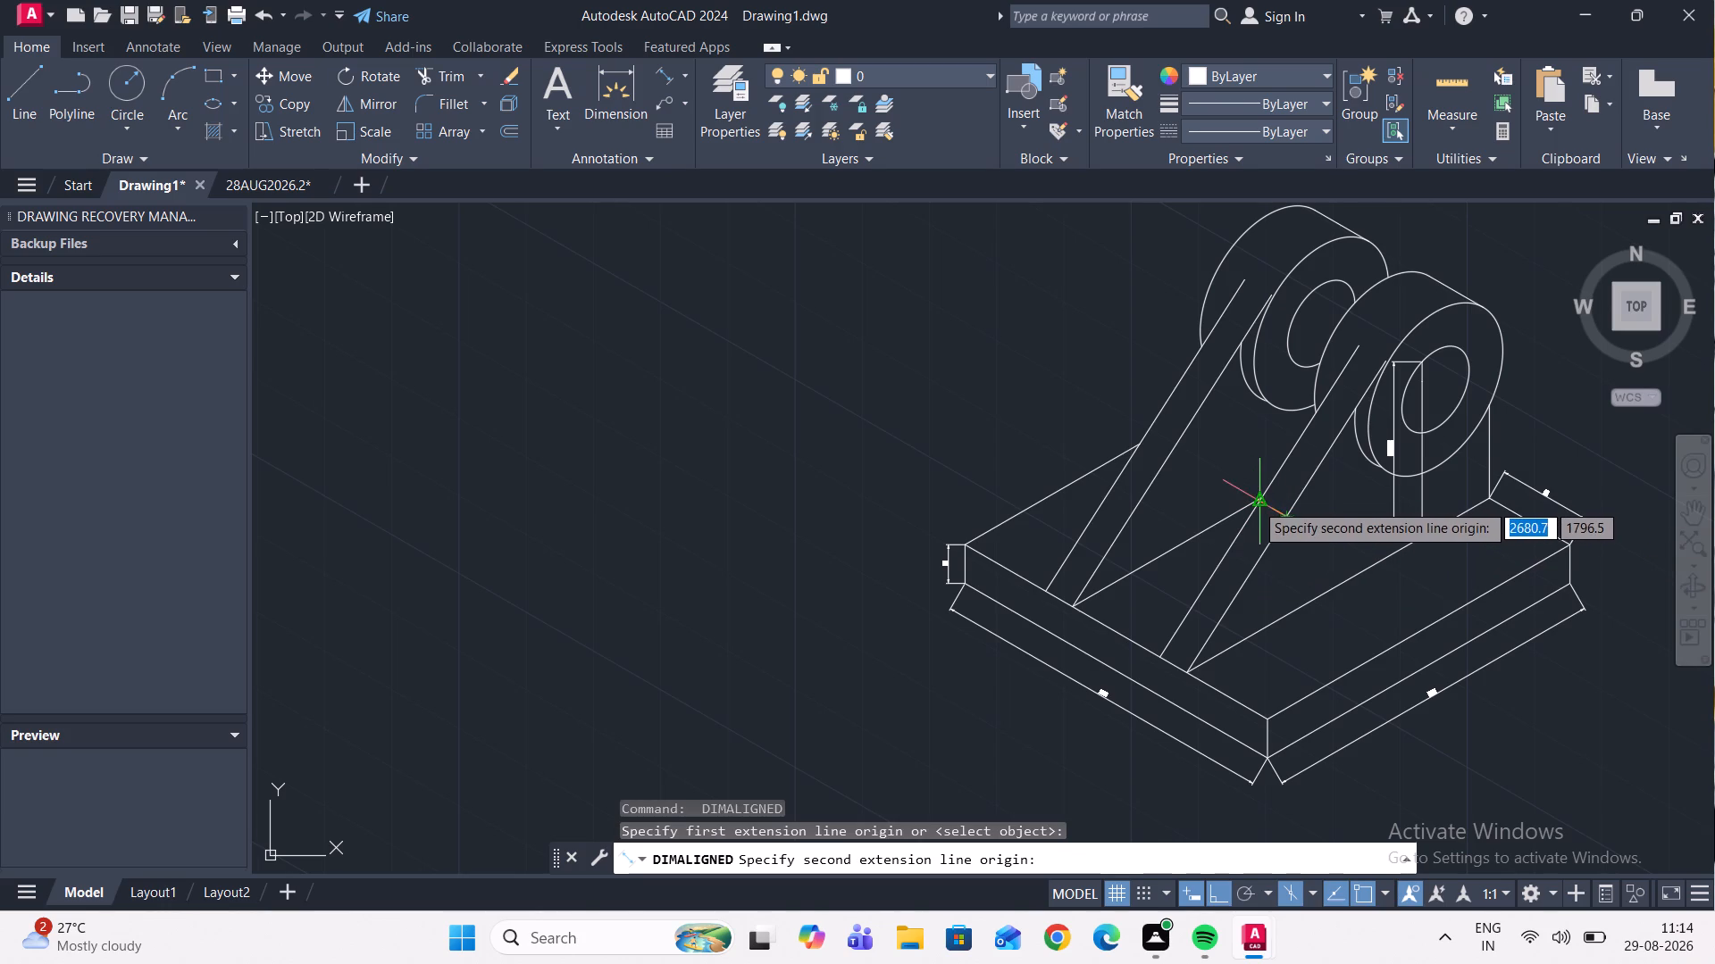
{"action": "left_click", "coordinate": [1256, 501]}
{"action": "left_click", "coordinate": [1252, 503]}
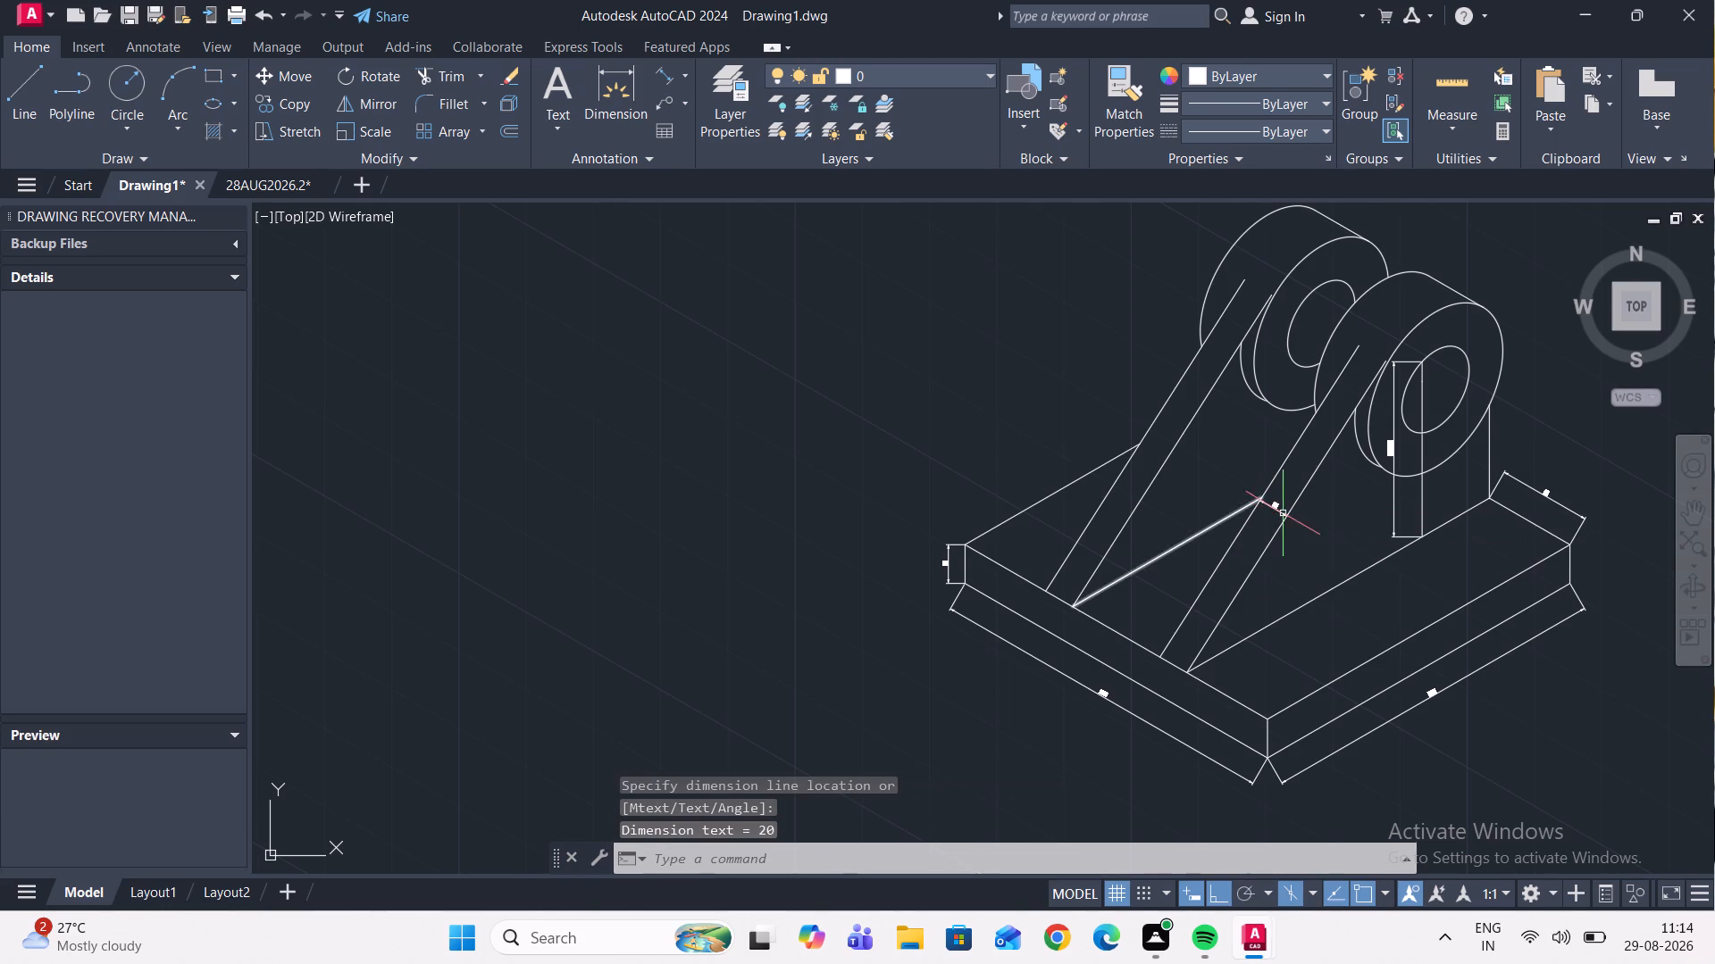
Examine the dimension across the slanted bar and the other dimensions placed around the part.
{"action": "scroll", "coordinate": [1285, 513], "scroll_direction": "up", "scroll_amount": 4}
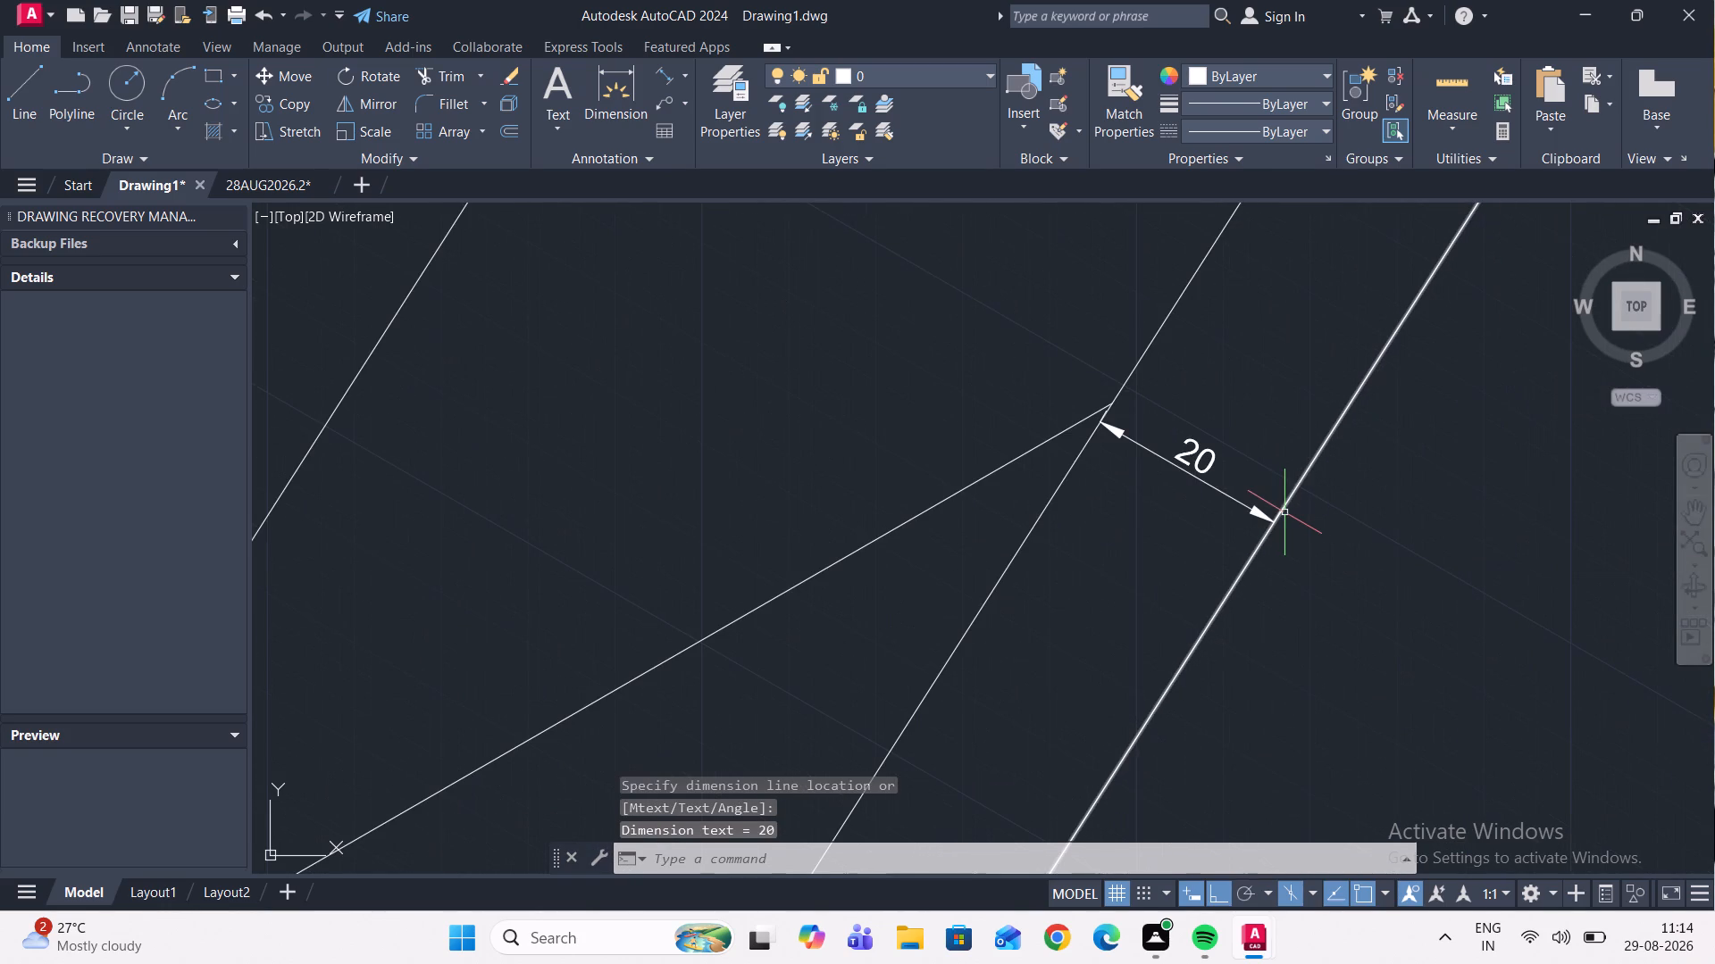
{"action": "scroll", "coordinate": [1284, 512], "scroll_direction": "down", "scroll_amount": 5}
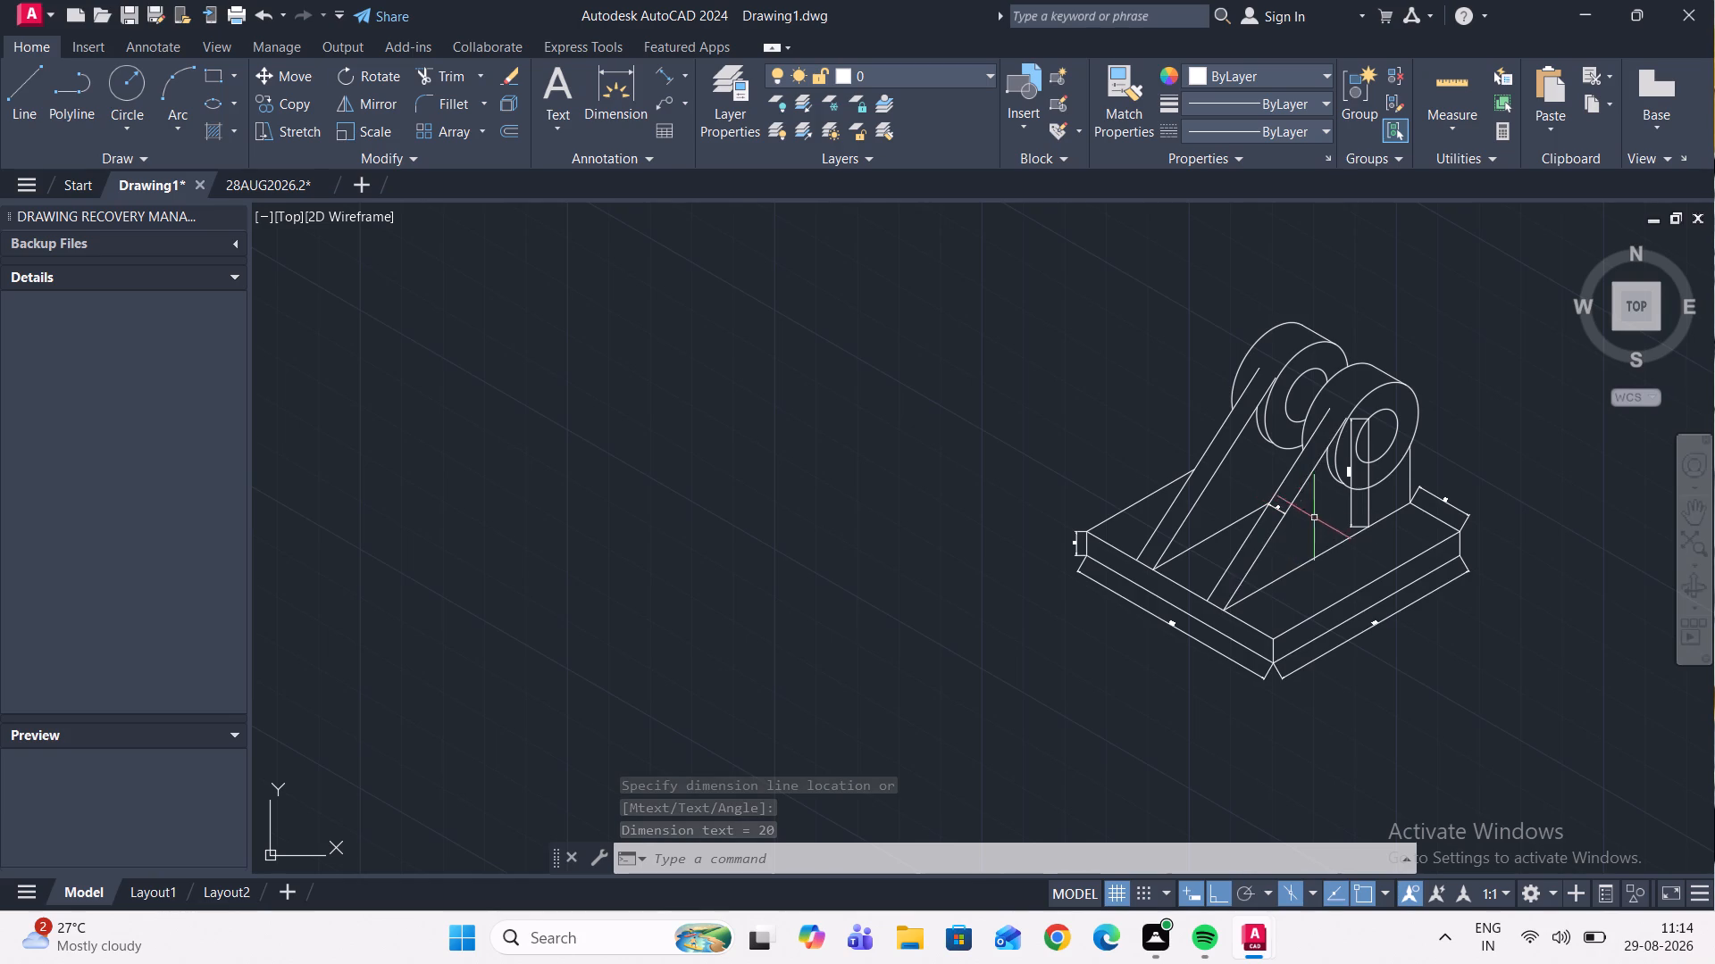
{"action": "scroll", "coordinate": [1350, 465], "scroll_direction": "up", "scroll_amount": 2}
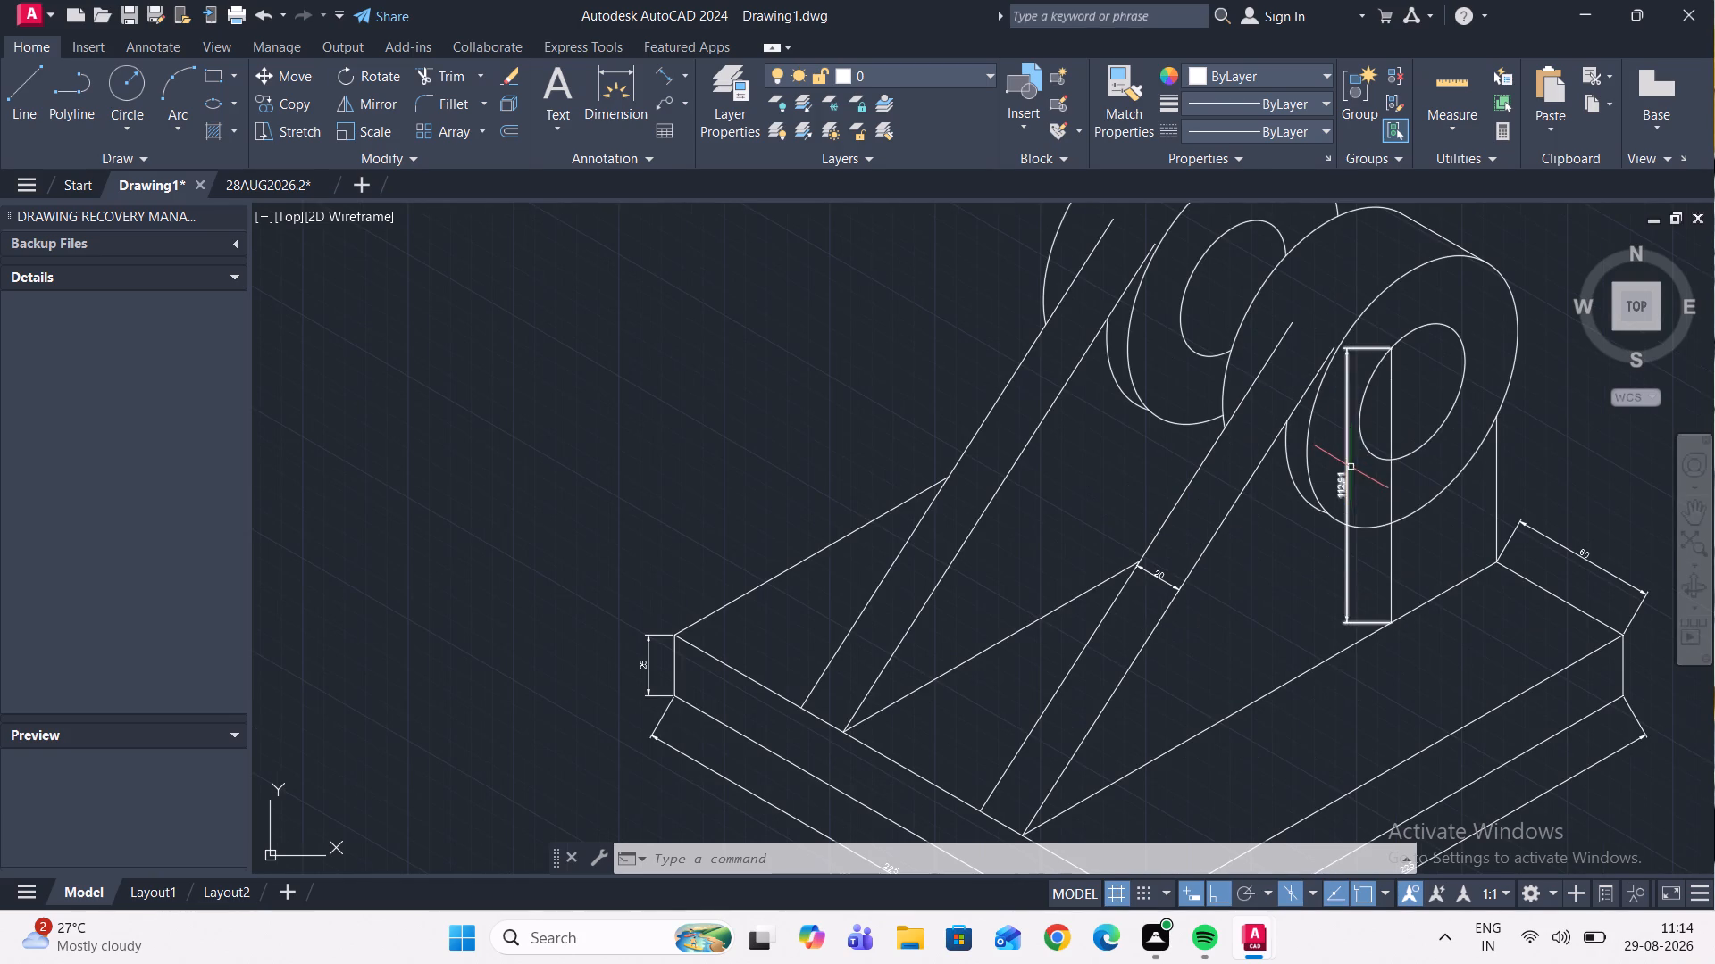
{"action": "scroll", "coordinate": [1356, 470], "scroll_direction": "down", "scroll_amount": 1}
{"action": "scroll", "coordinate": [1356, 470], "scroll_direction": "up", "scroll_amount": 1}
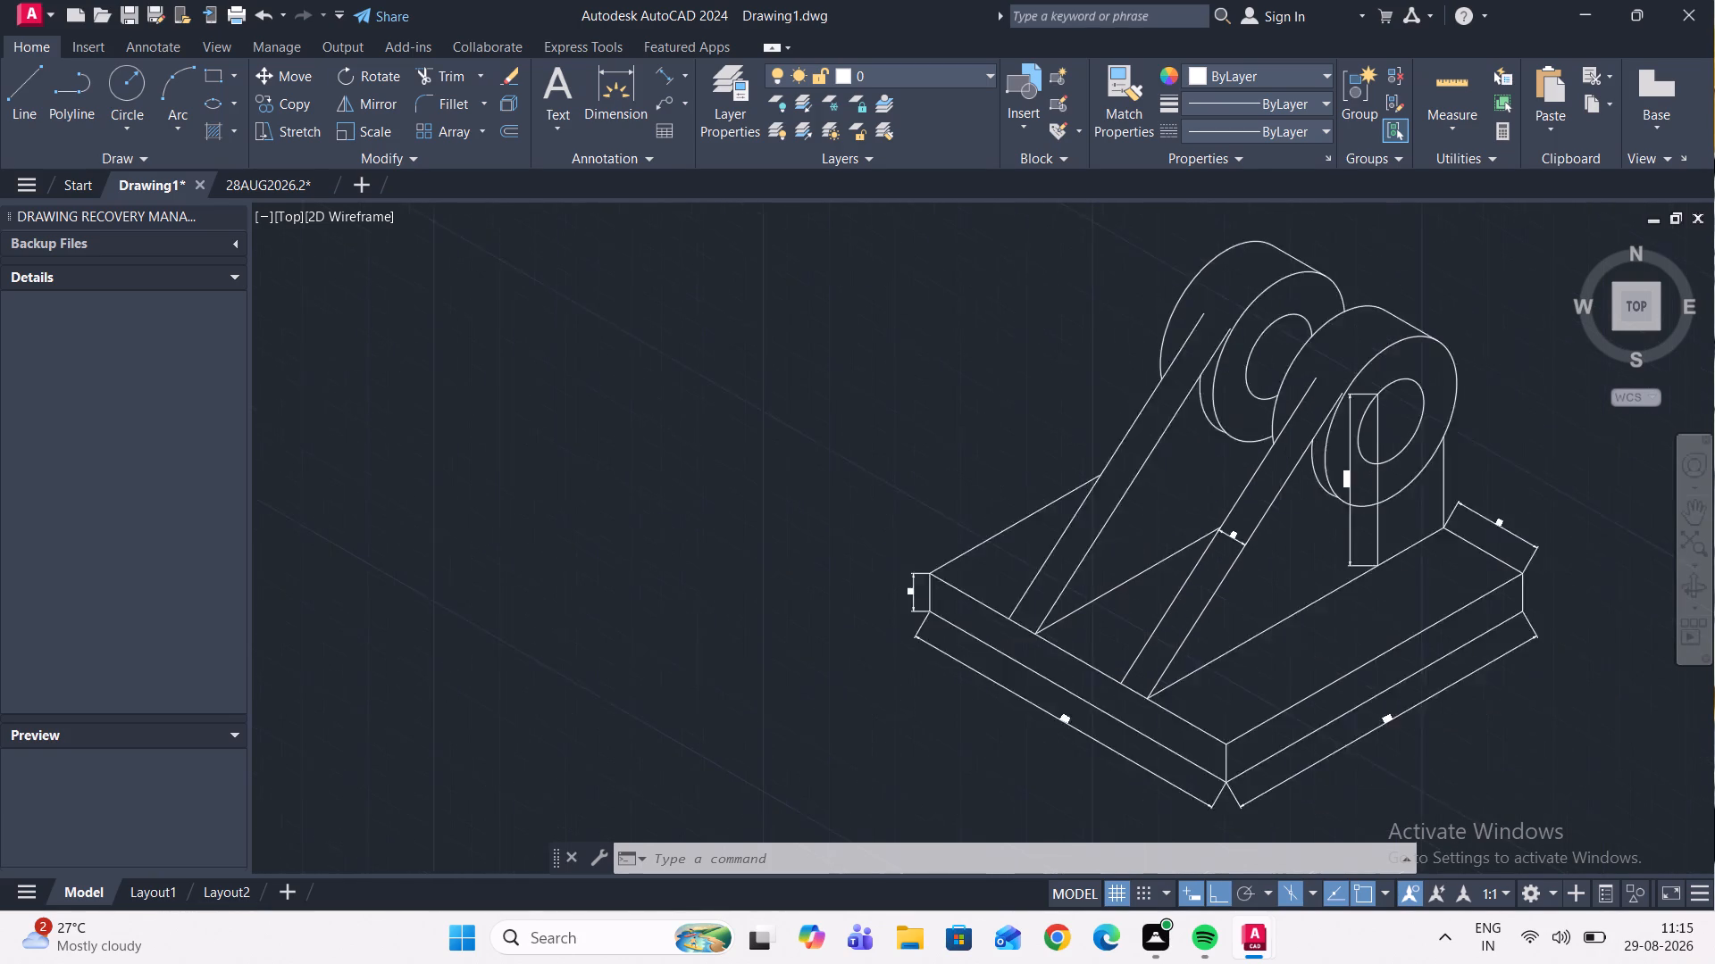
{"action": "scroll", "coordinate": [812, 343], "scroll_direction": "down", "scroll_amount": 2}
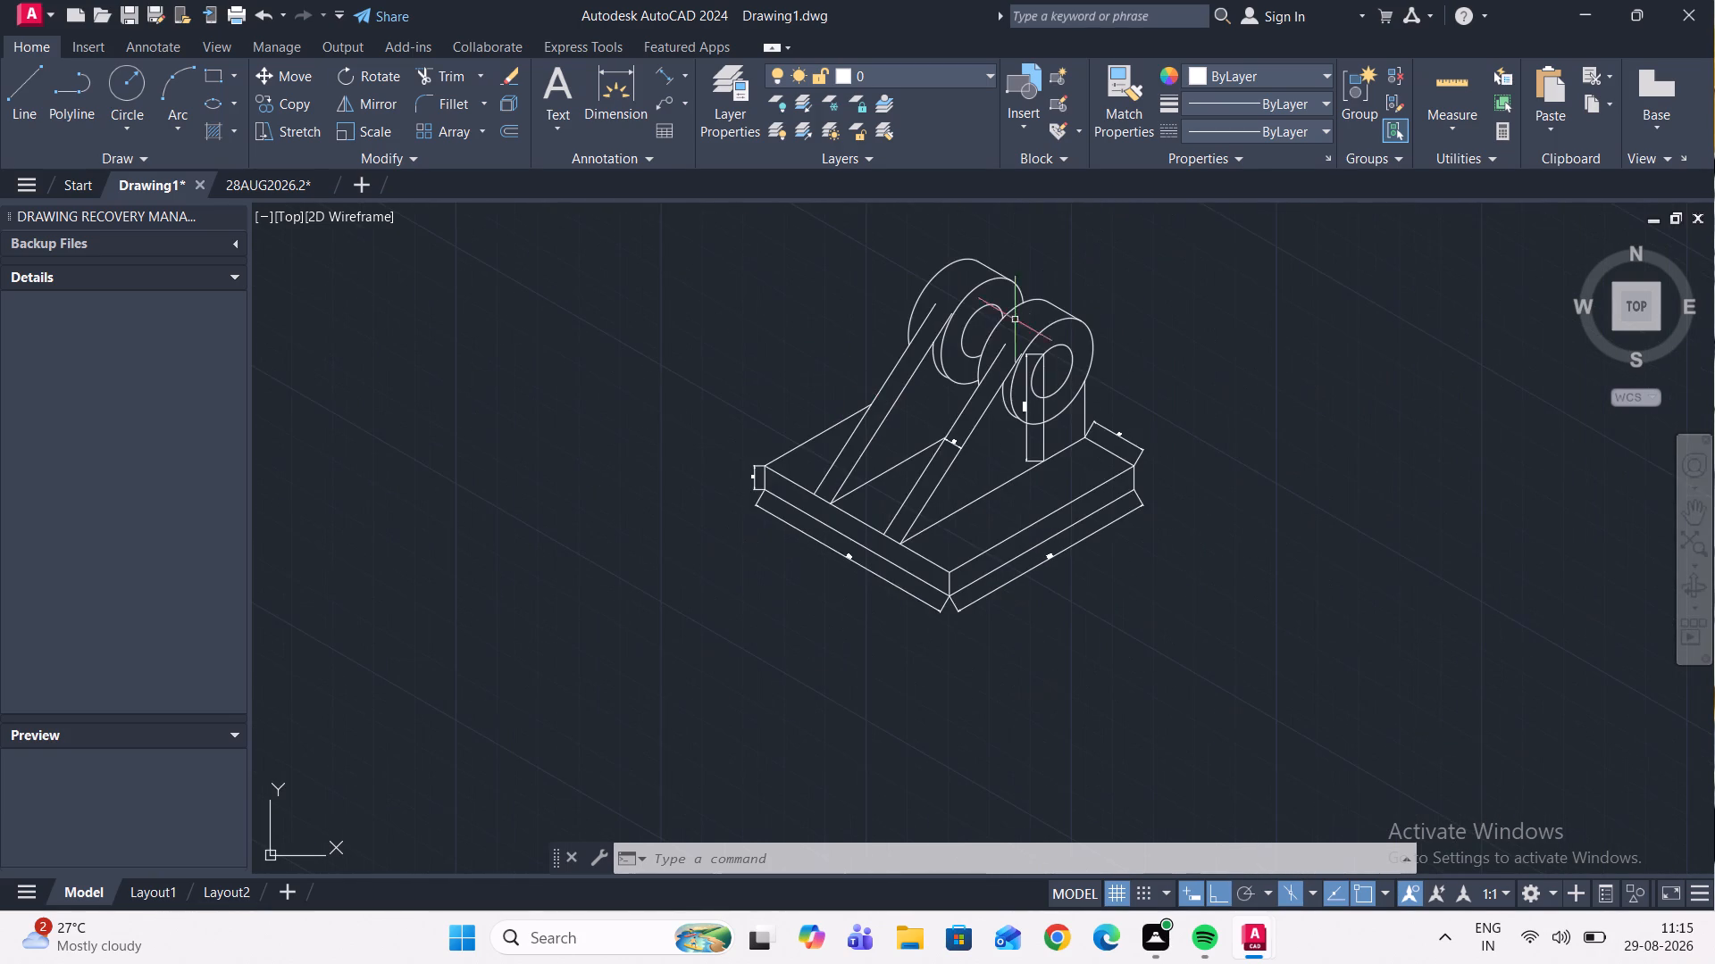
Add an aligned dimension to the tangent edge across the top of the front upright's cylinder, placed just above it.
{"action": "scroll", "coordinate": [1025, 303], "scroll_direction": "up", "scroll_amount": 2}
{"action": "scroll", "coordinate": [1029, 307], "scroll_direction": "down", "scroll_amount": 1}
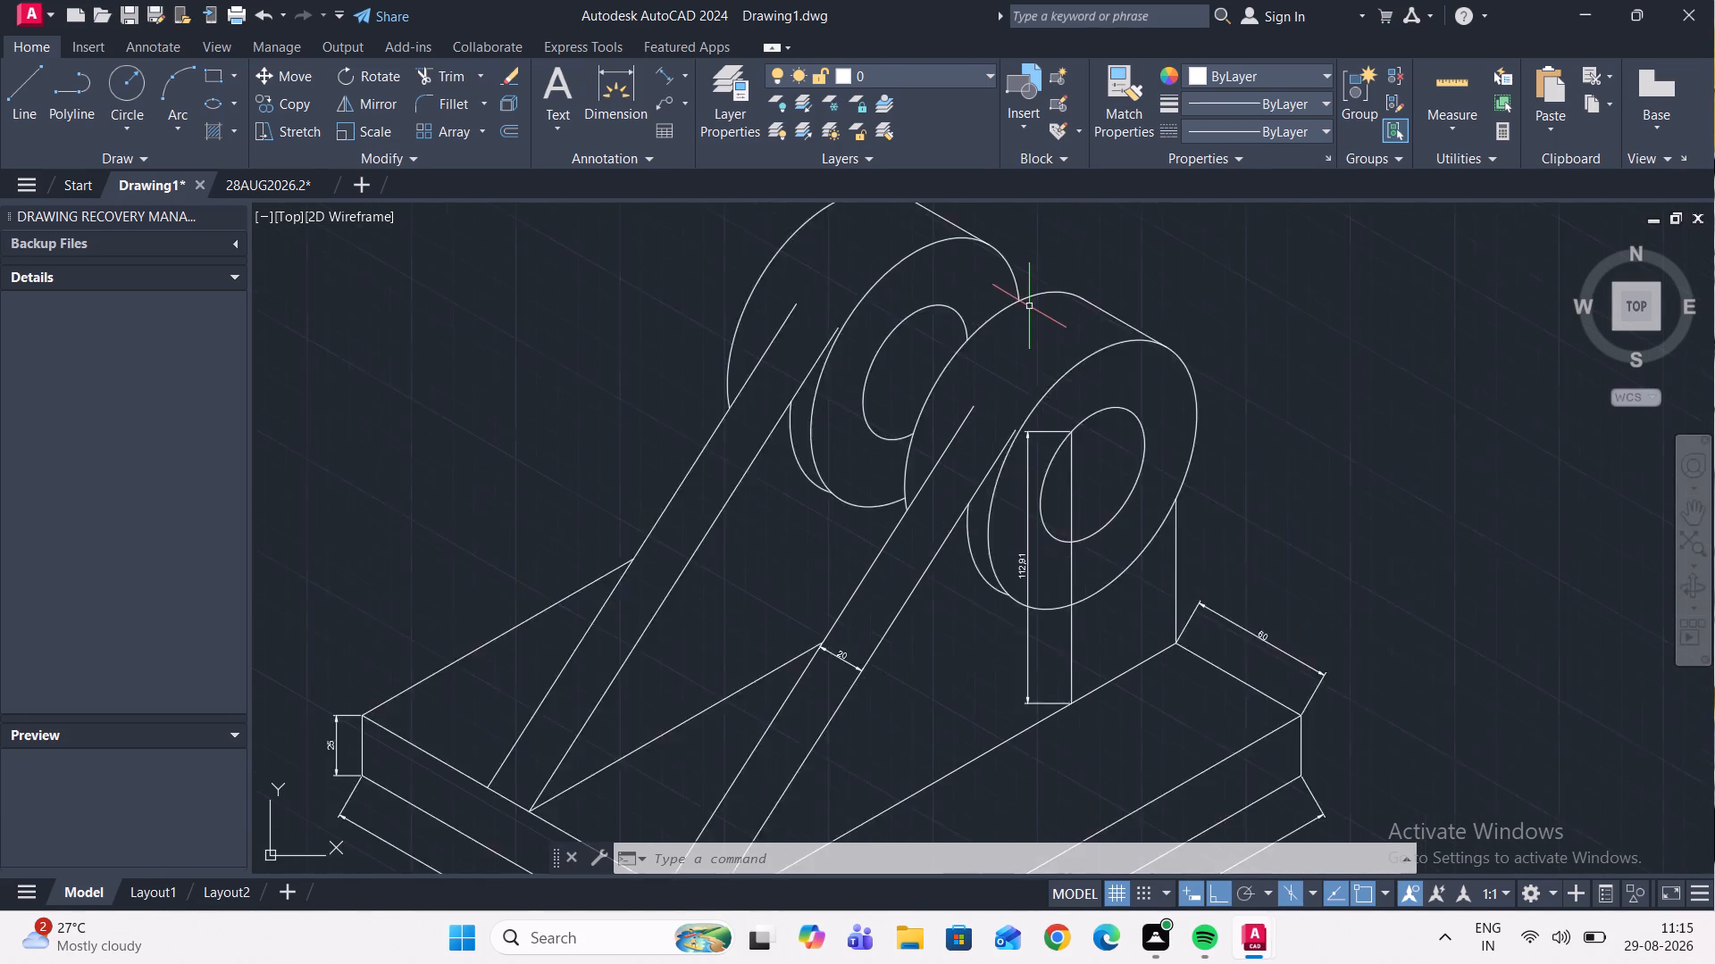
{"action": "scroll", "coordinate": [1020, 272], "scroll_direction": "up", "scroll_amount": 2}
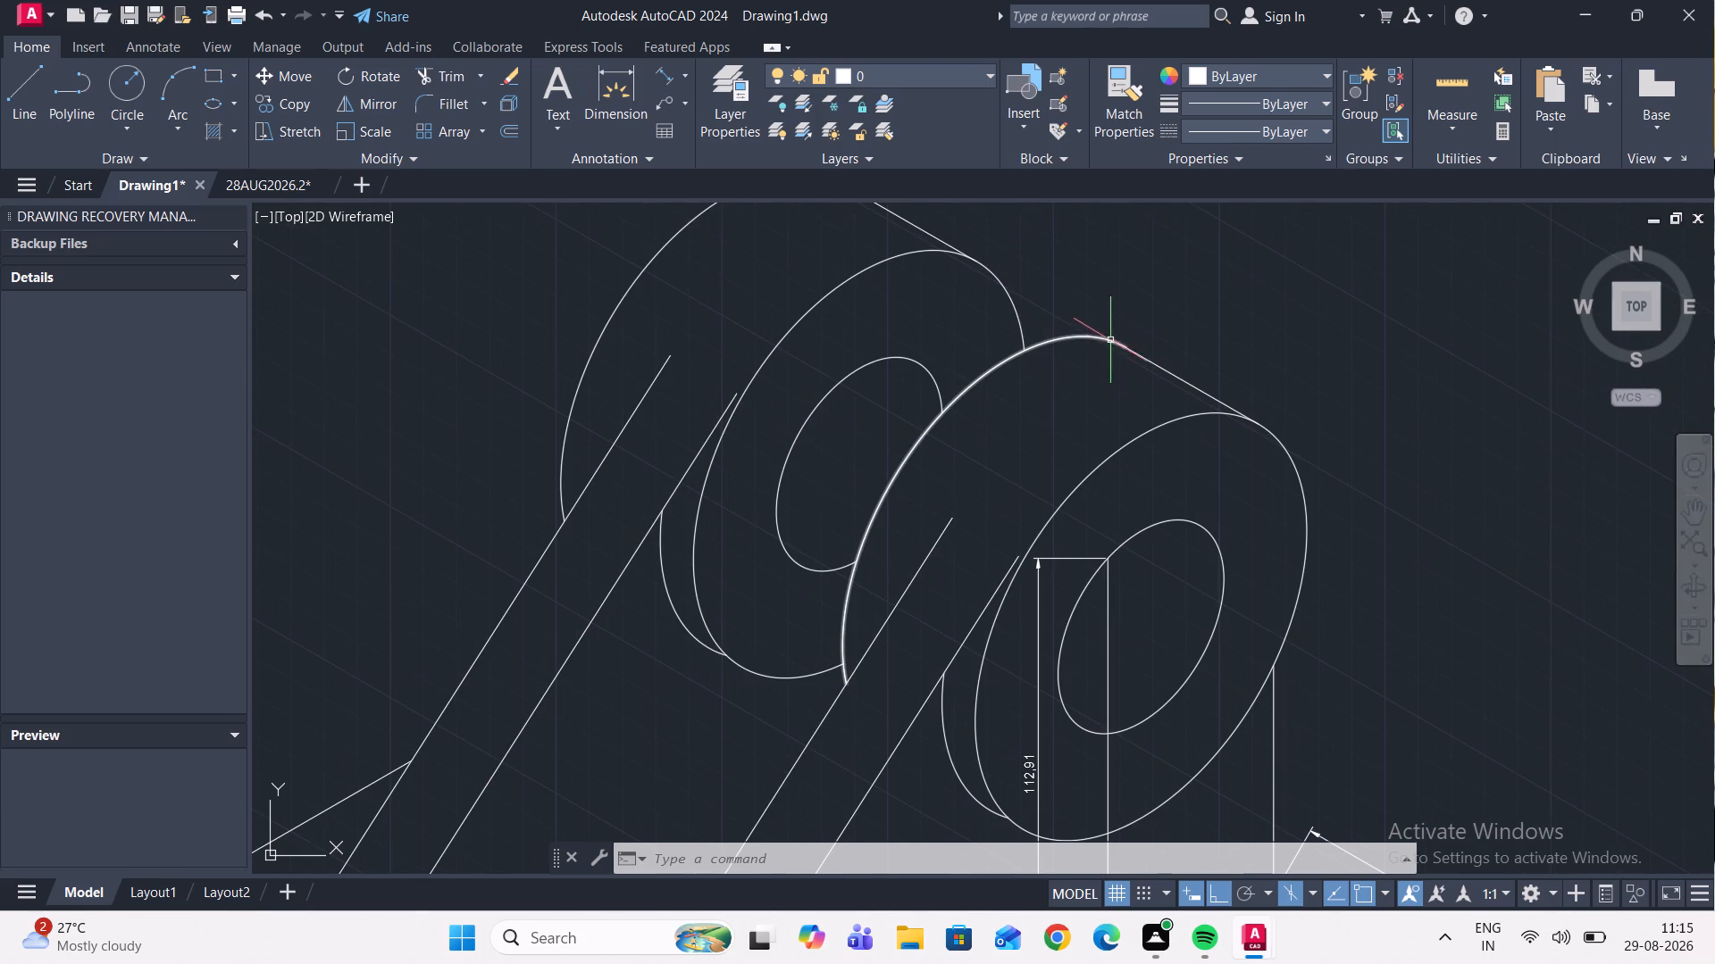
{"action": "key", "text": "space"}
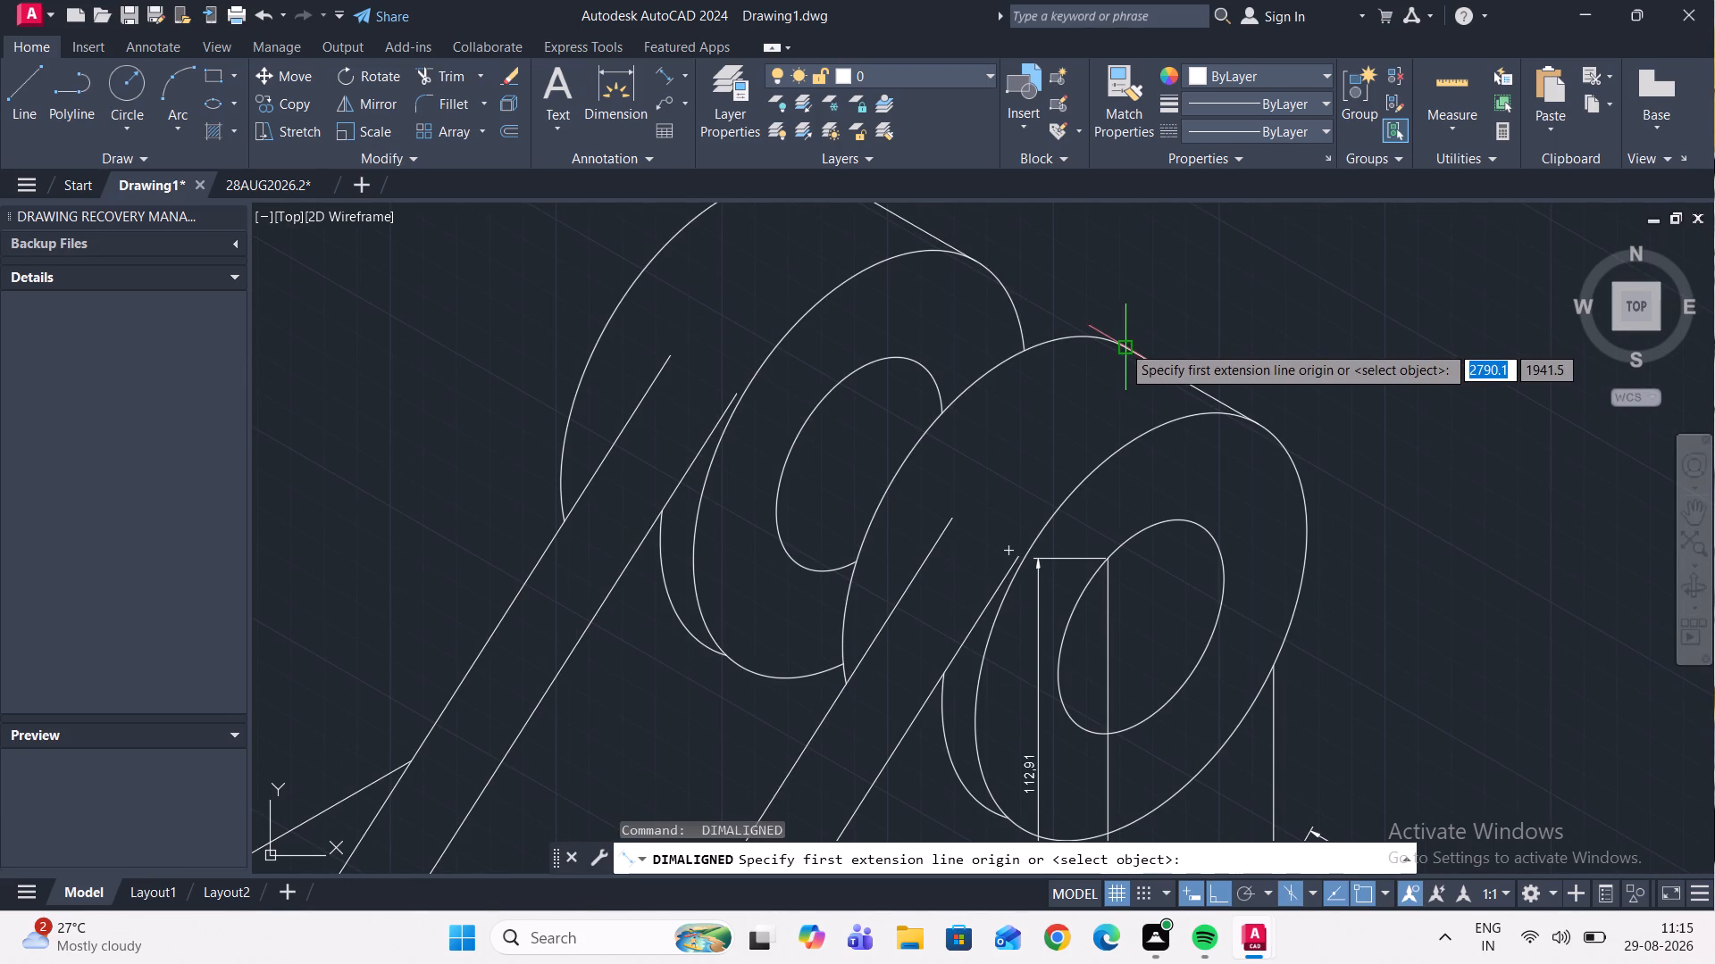
{"action": "left_click", "coordinate": [1122, 345]}
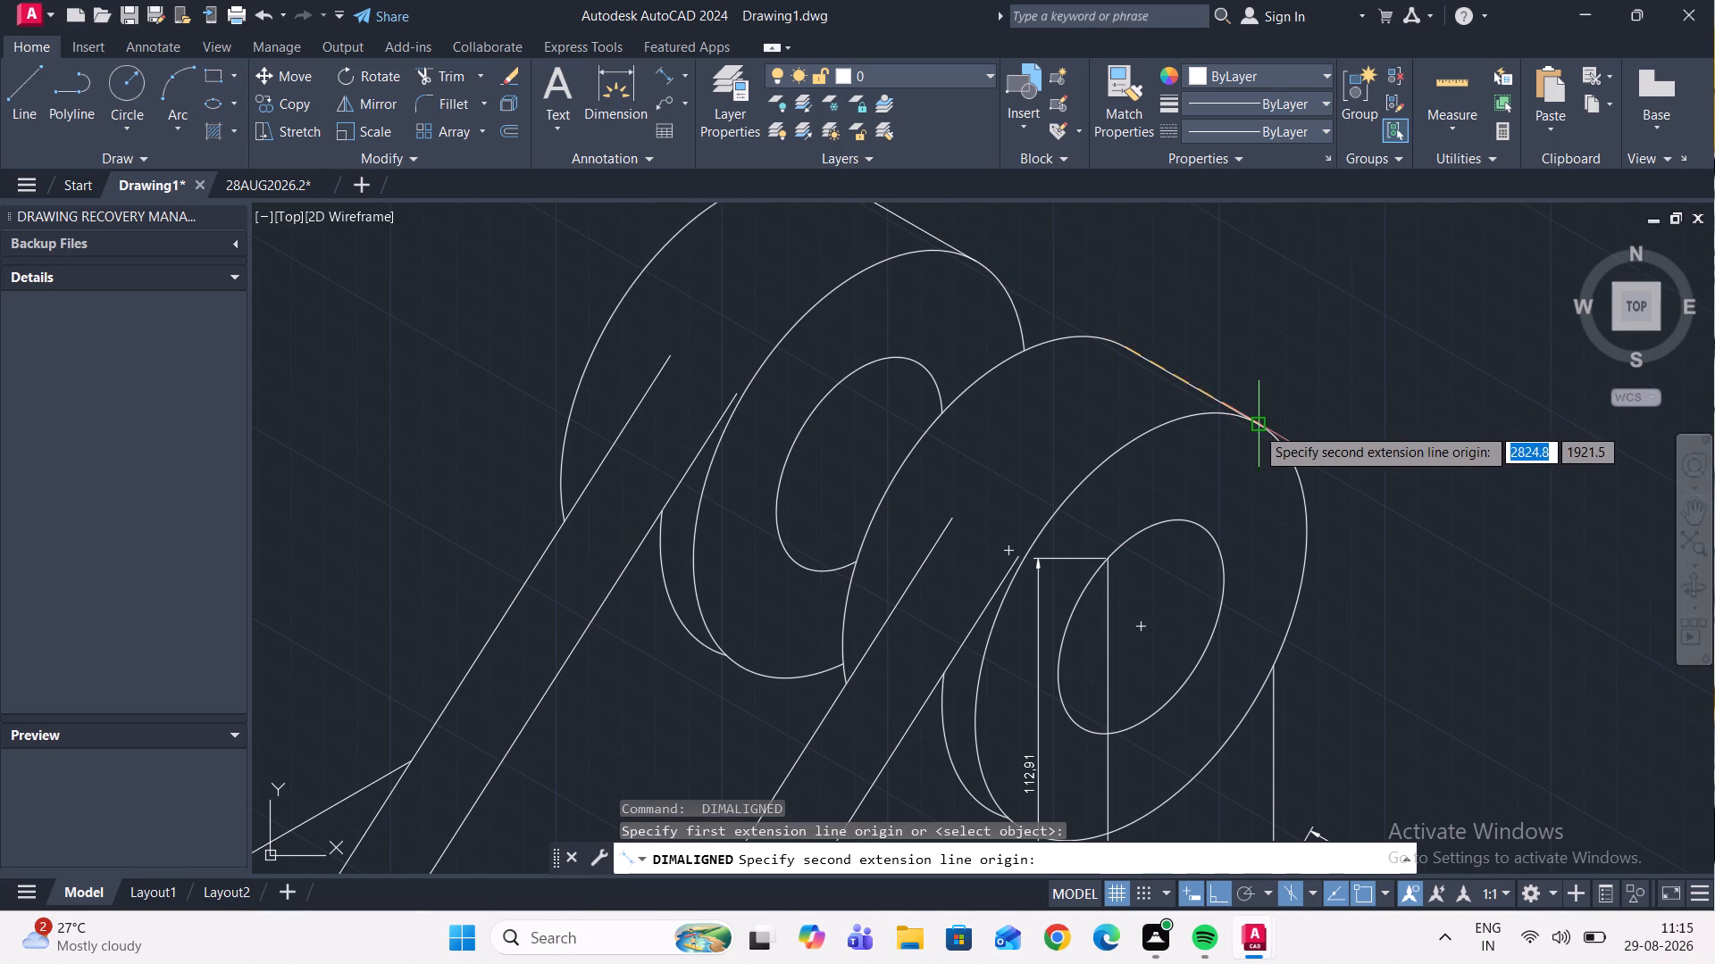
{"action": "left_click", "coordinate": [1257, 427]}
{"action": "left_click", "coordinate": [1284, 410]}
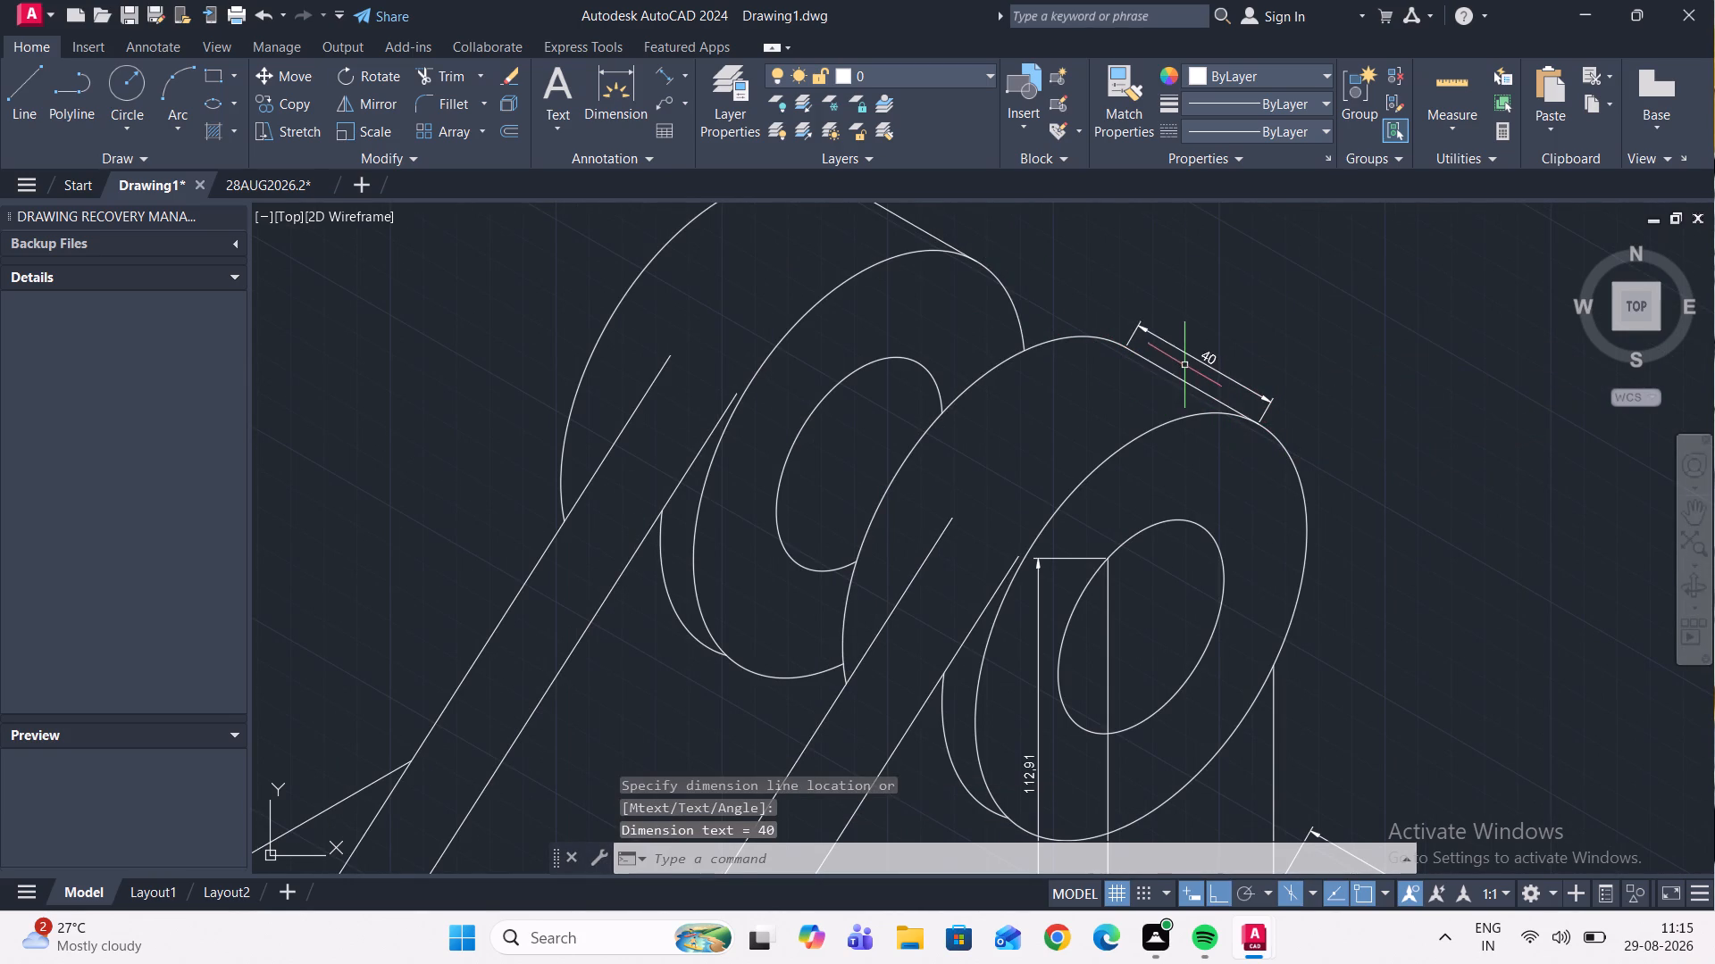
Add an aligned dimension to the tangent edge across the top of the rear upright's cylinder, placed just above it.
{"action": "scroll", "coordinate": [1143, 373], "scroll_direction": "down", "scroll_amount": 1}
{"action": "scroll", "coordinate": [992, 249], "scroll_direction": "up", "scroll_amount": 1}
{"action": "key", "text": "space"}
{"action": "key", "text": "space"}
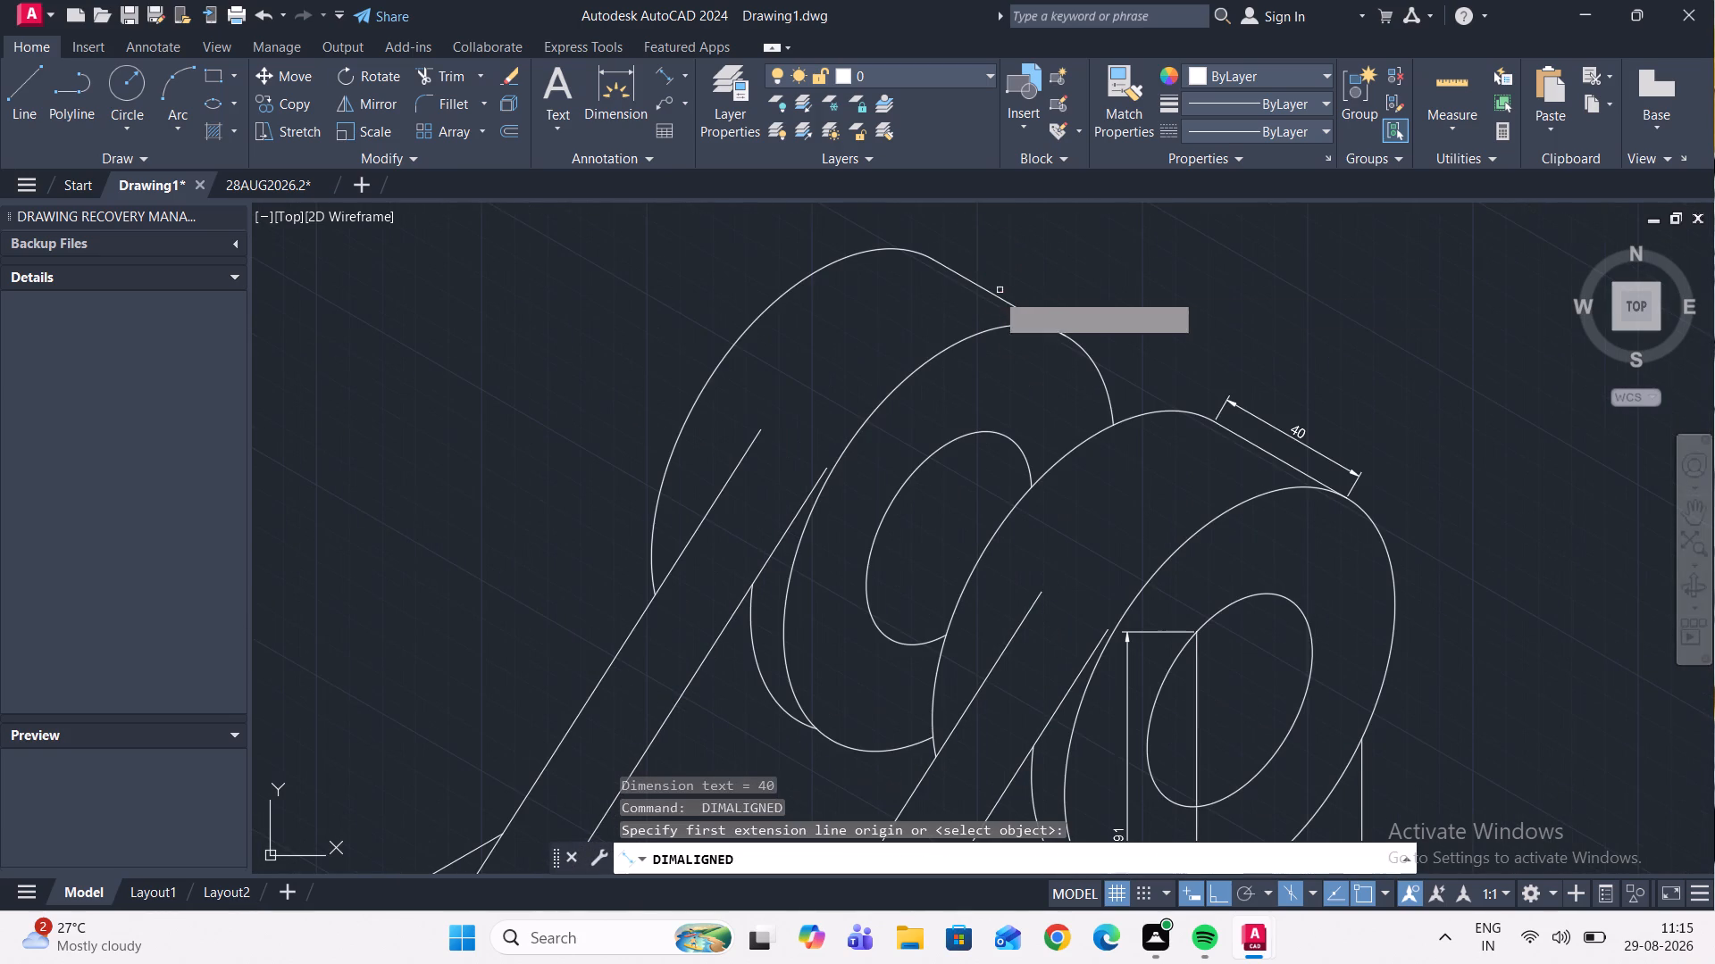
{"action": "left_click", "coordinate": [991, 288]}
{"action": "left_click", "coordinate": [1050, 282]}
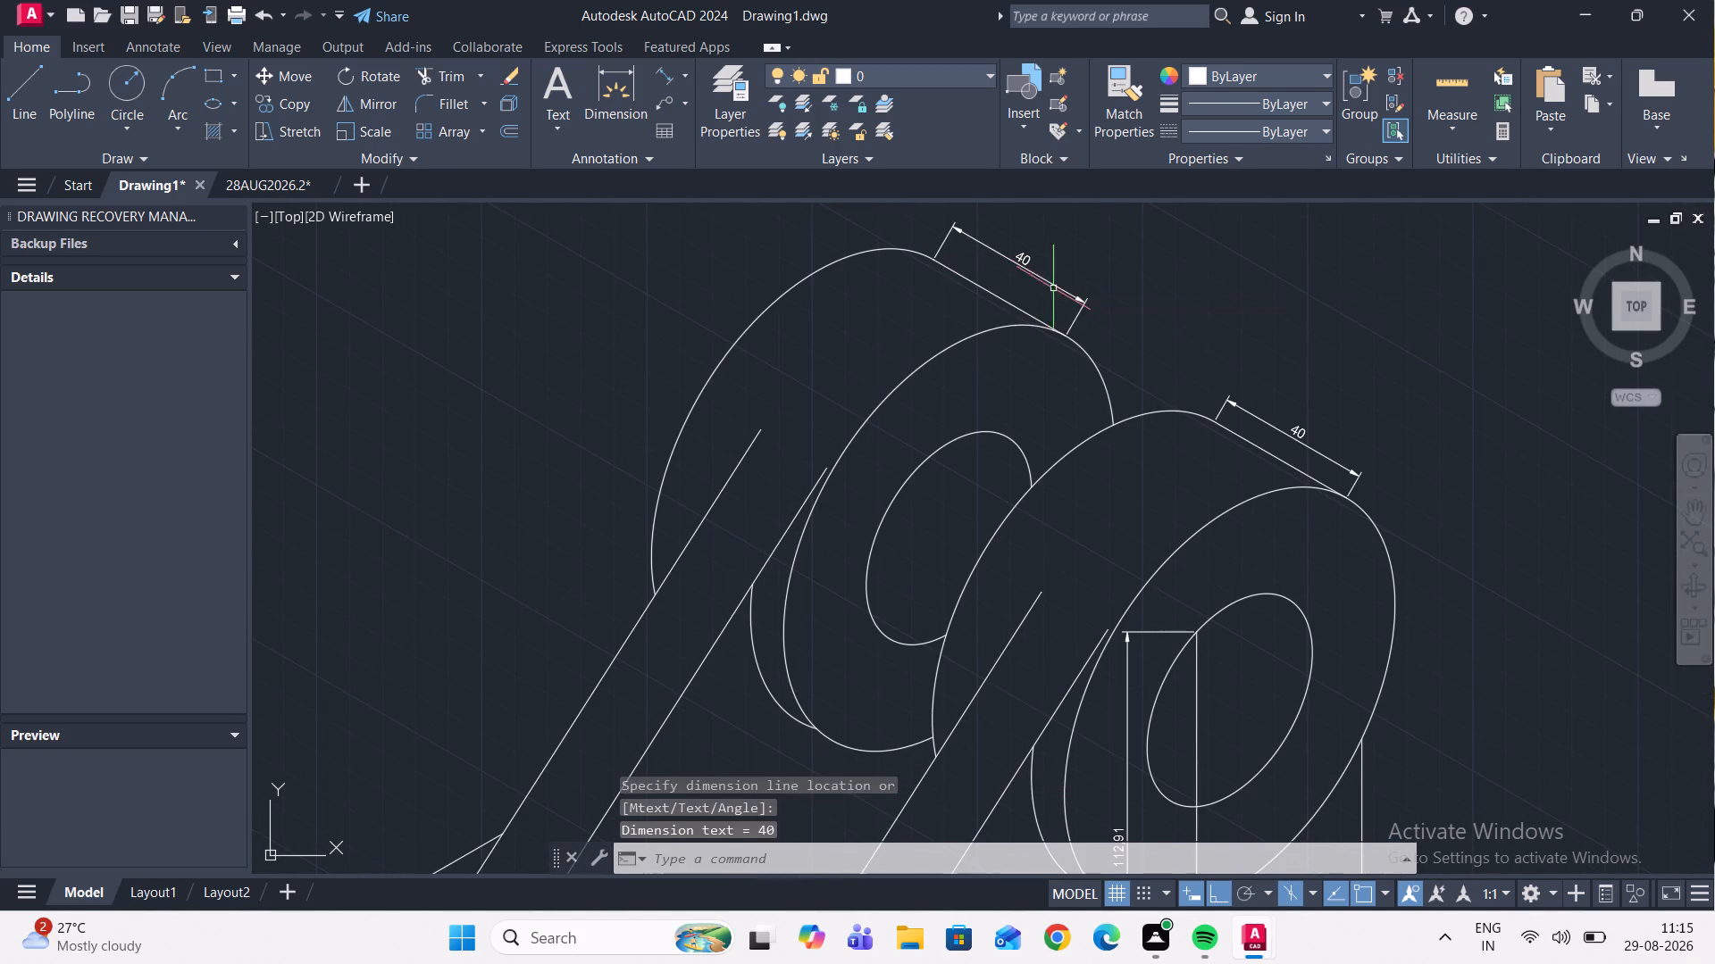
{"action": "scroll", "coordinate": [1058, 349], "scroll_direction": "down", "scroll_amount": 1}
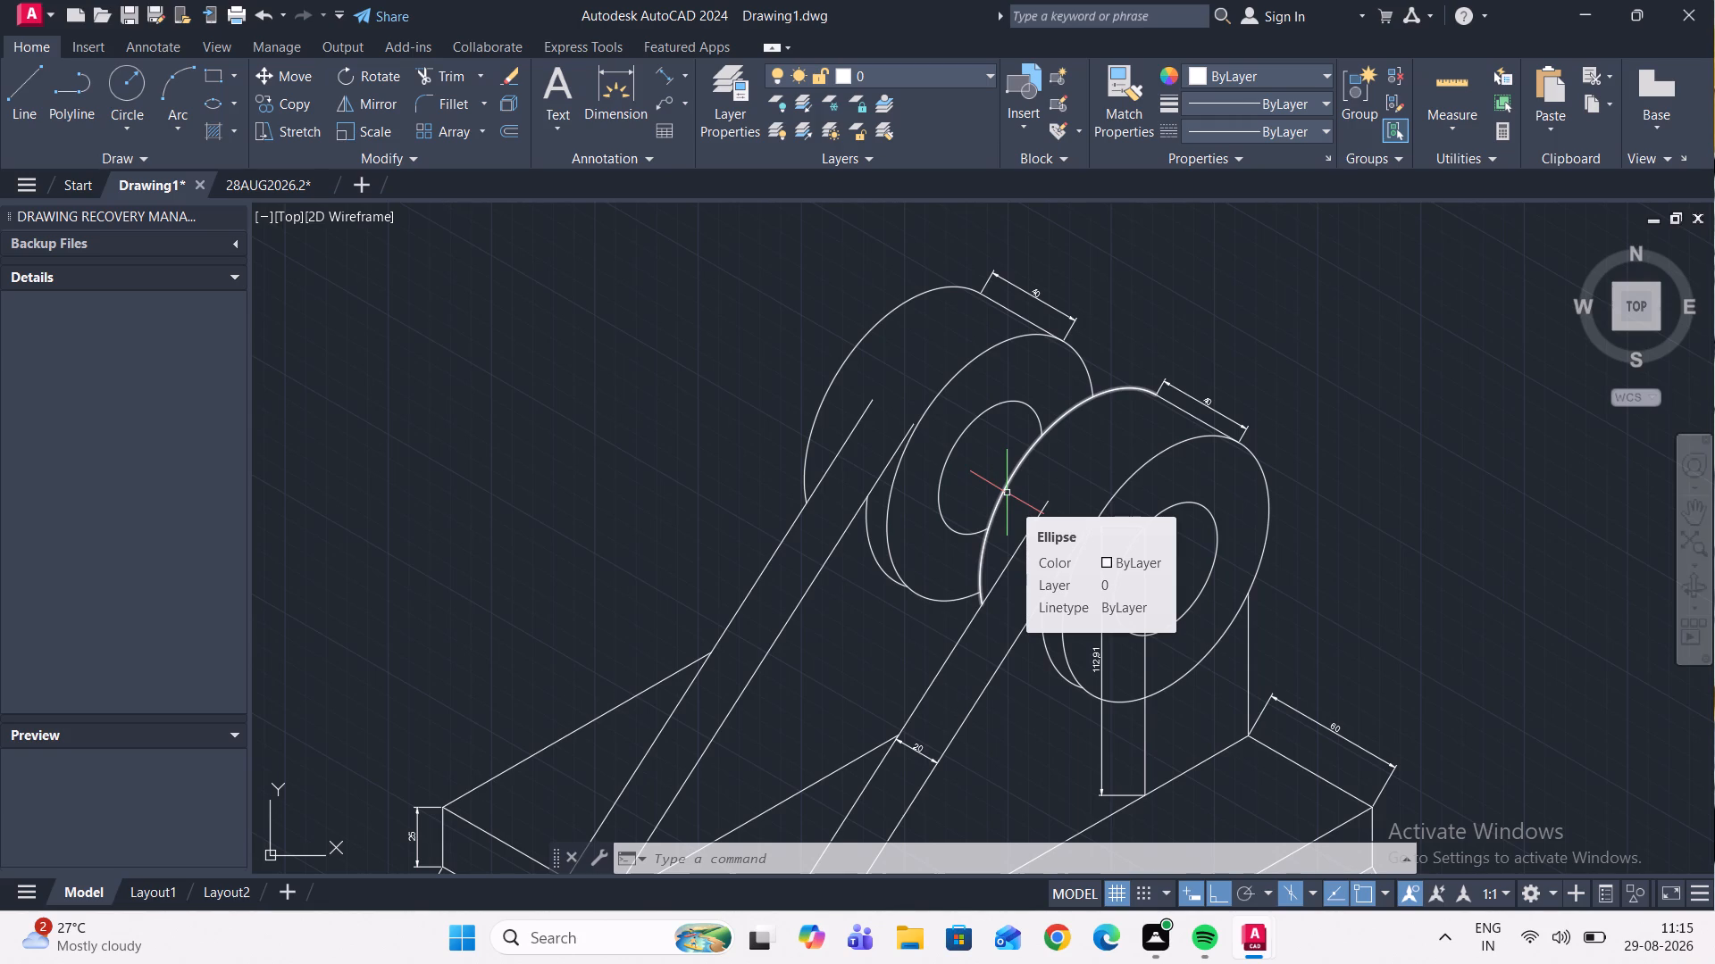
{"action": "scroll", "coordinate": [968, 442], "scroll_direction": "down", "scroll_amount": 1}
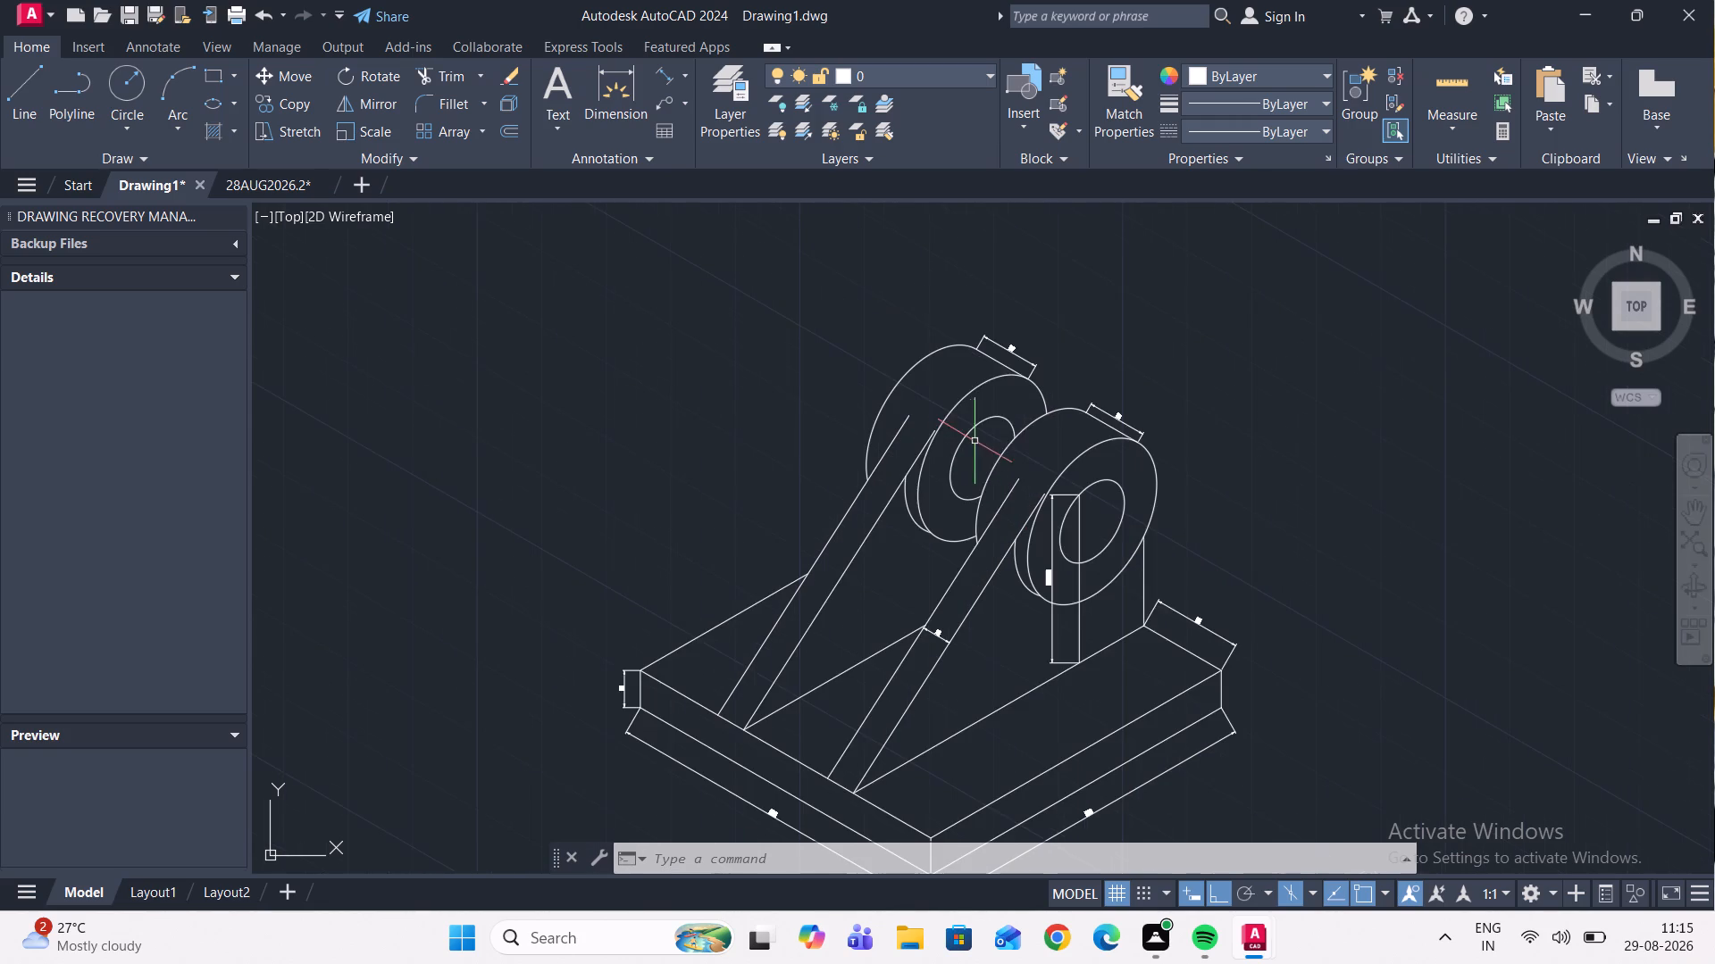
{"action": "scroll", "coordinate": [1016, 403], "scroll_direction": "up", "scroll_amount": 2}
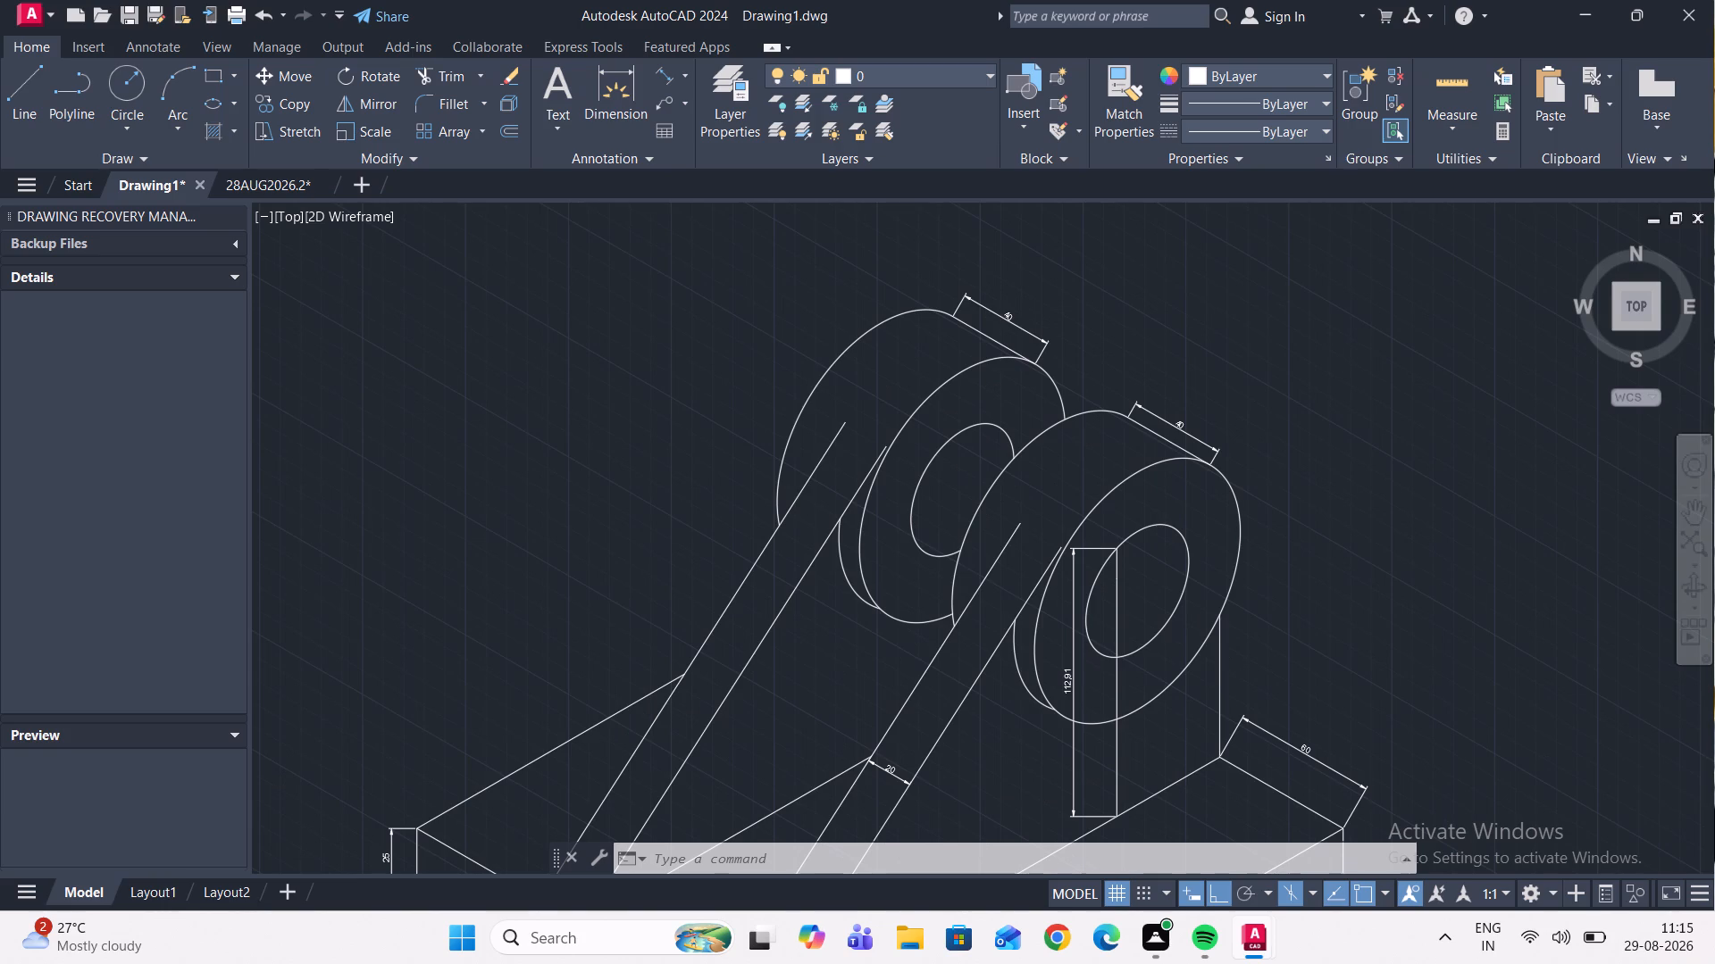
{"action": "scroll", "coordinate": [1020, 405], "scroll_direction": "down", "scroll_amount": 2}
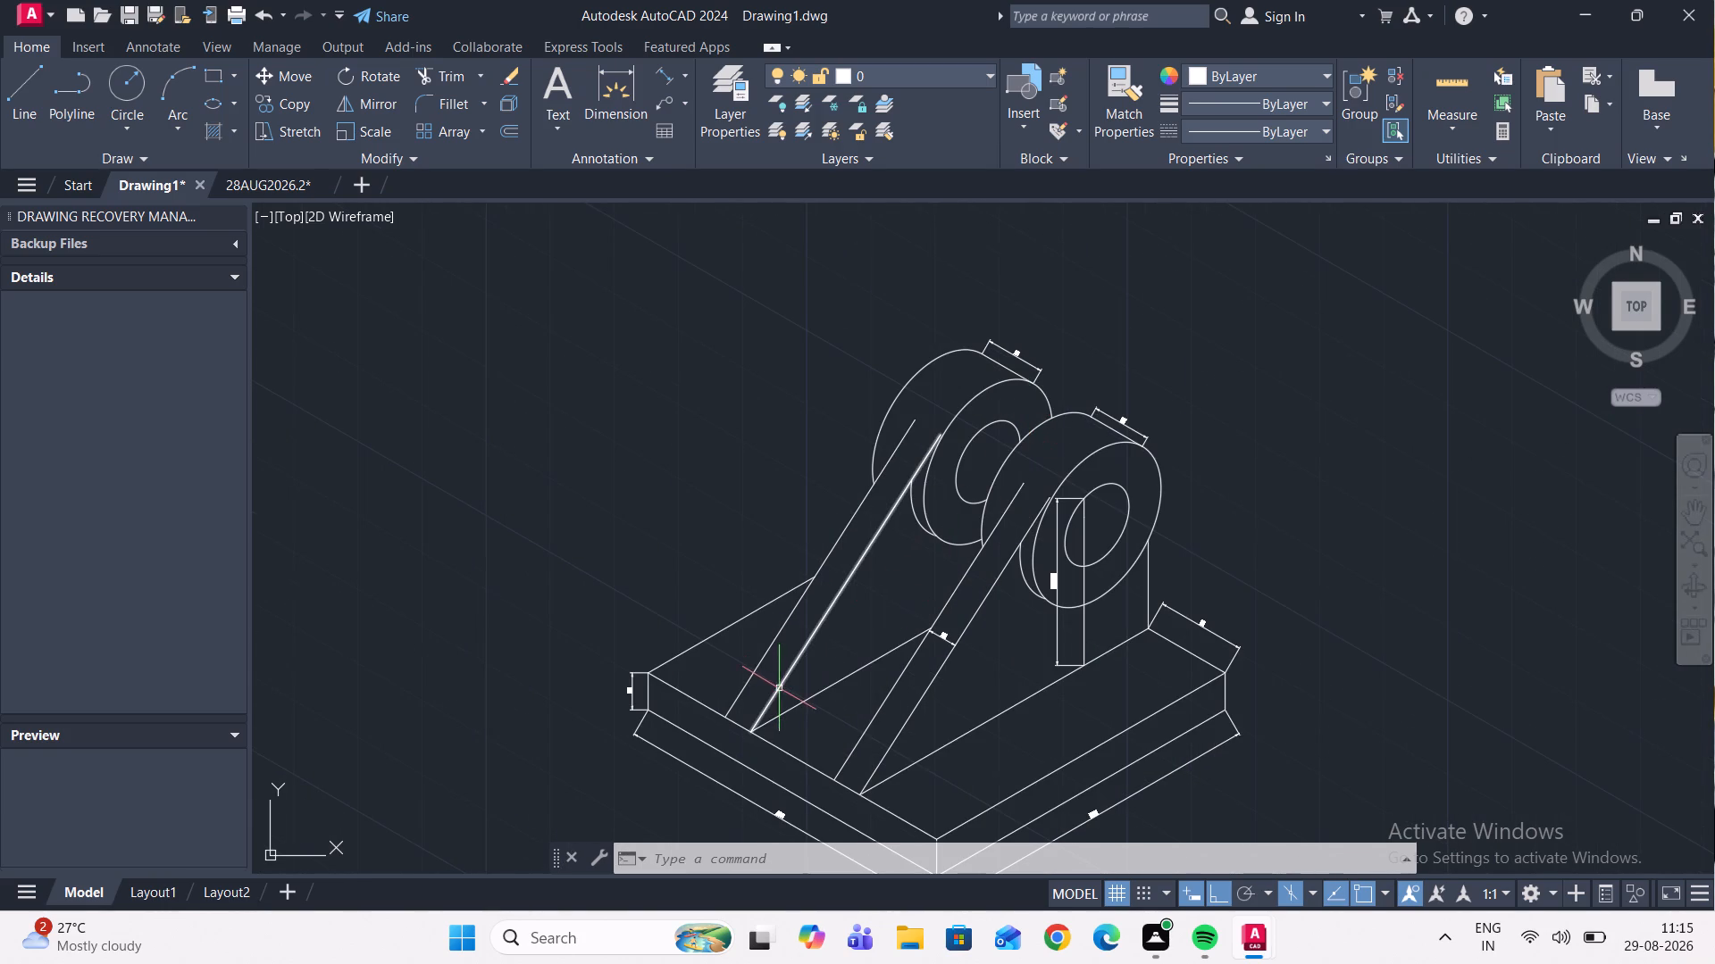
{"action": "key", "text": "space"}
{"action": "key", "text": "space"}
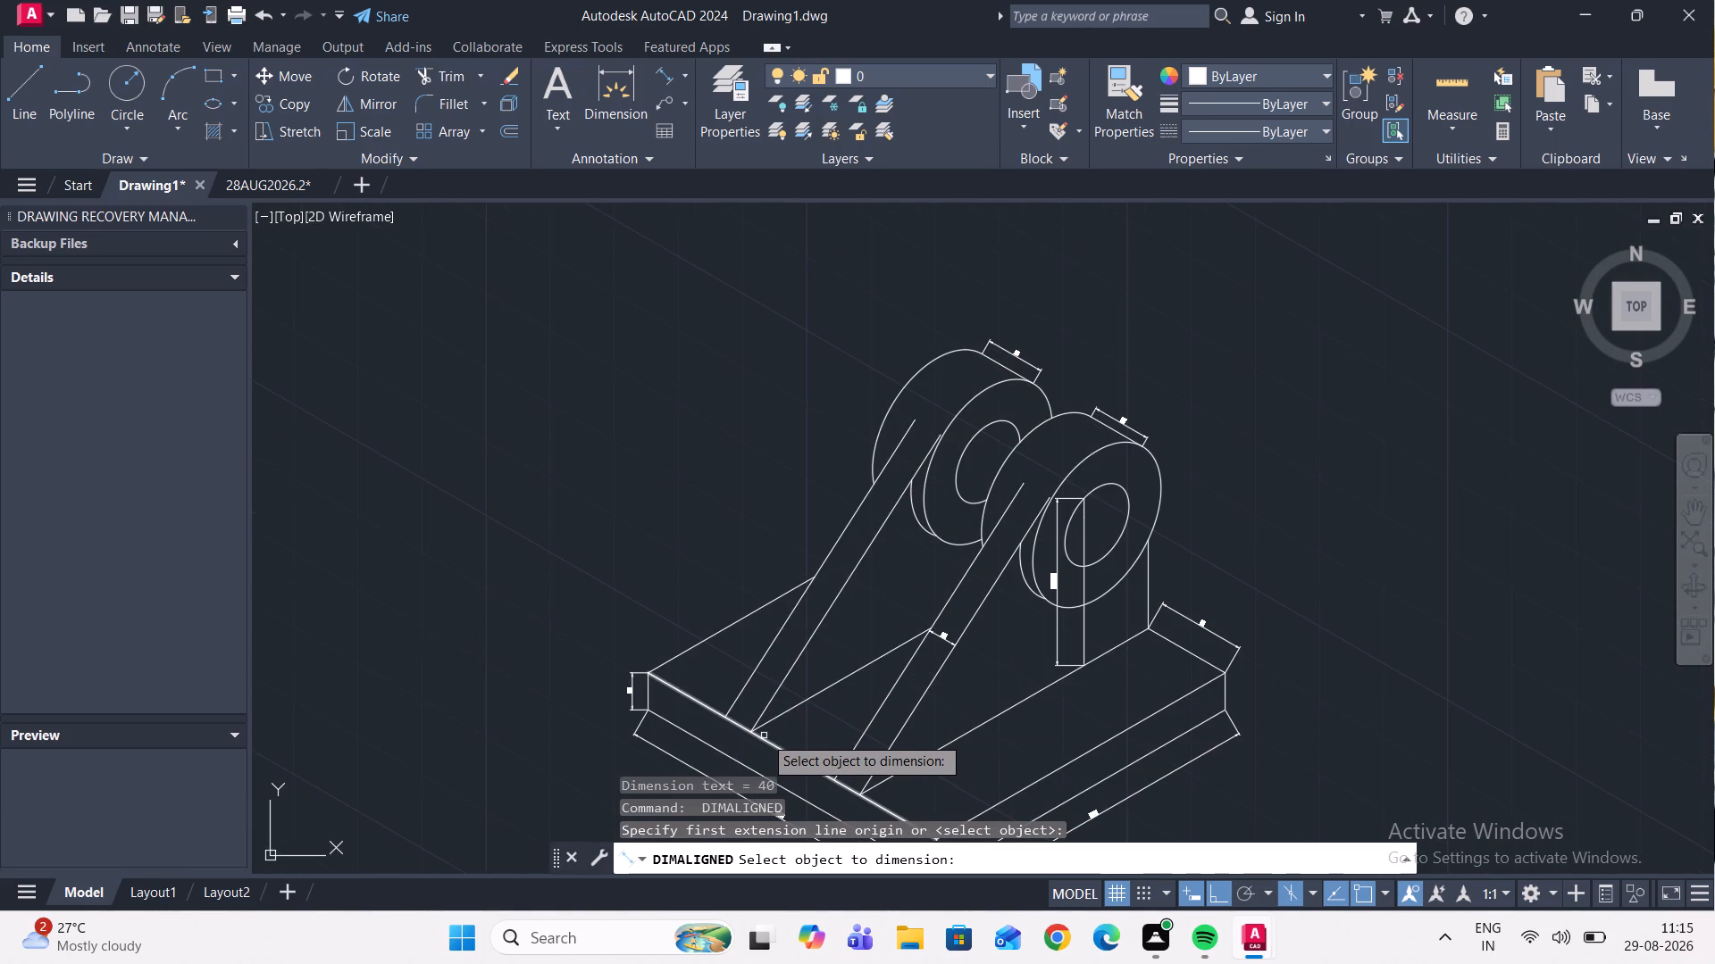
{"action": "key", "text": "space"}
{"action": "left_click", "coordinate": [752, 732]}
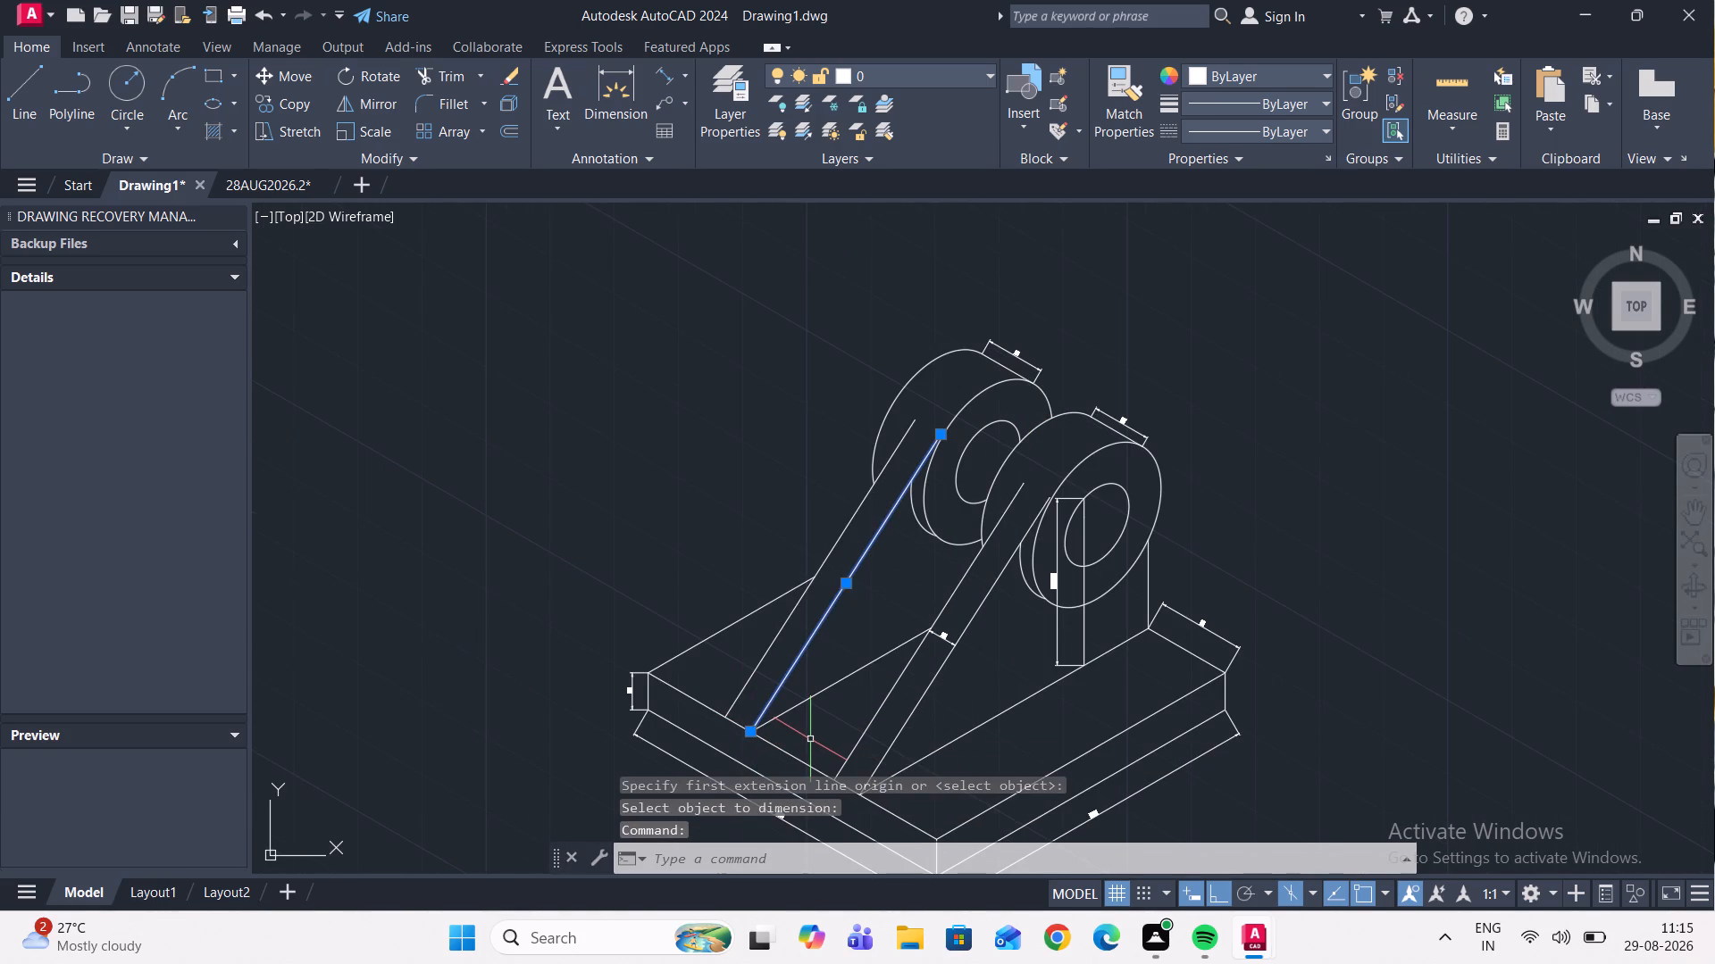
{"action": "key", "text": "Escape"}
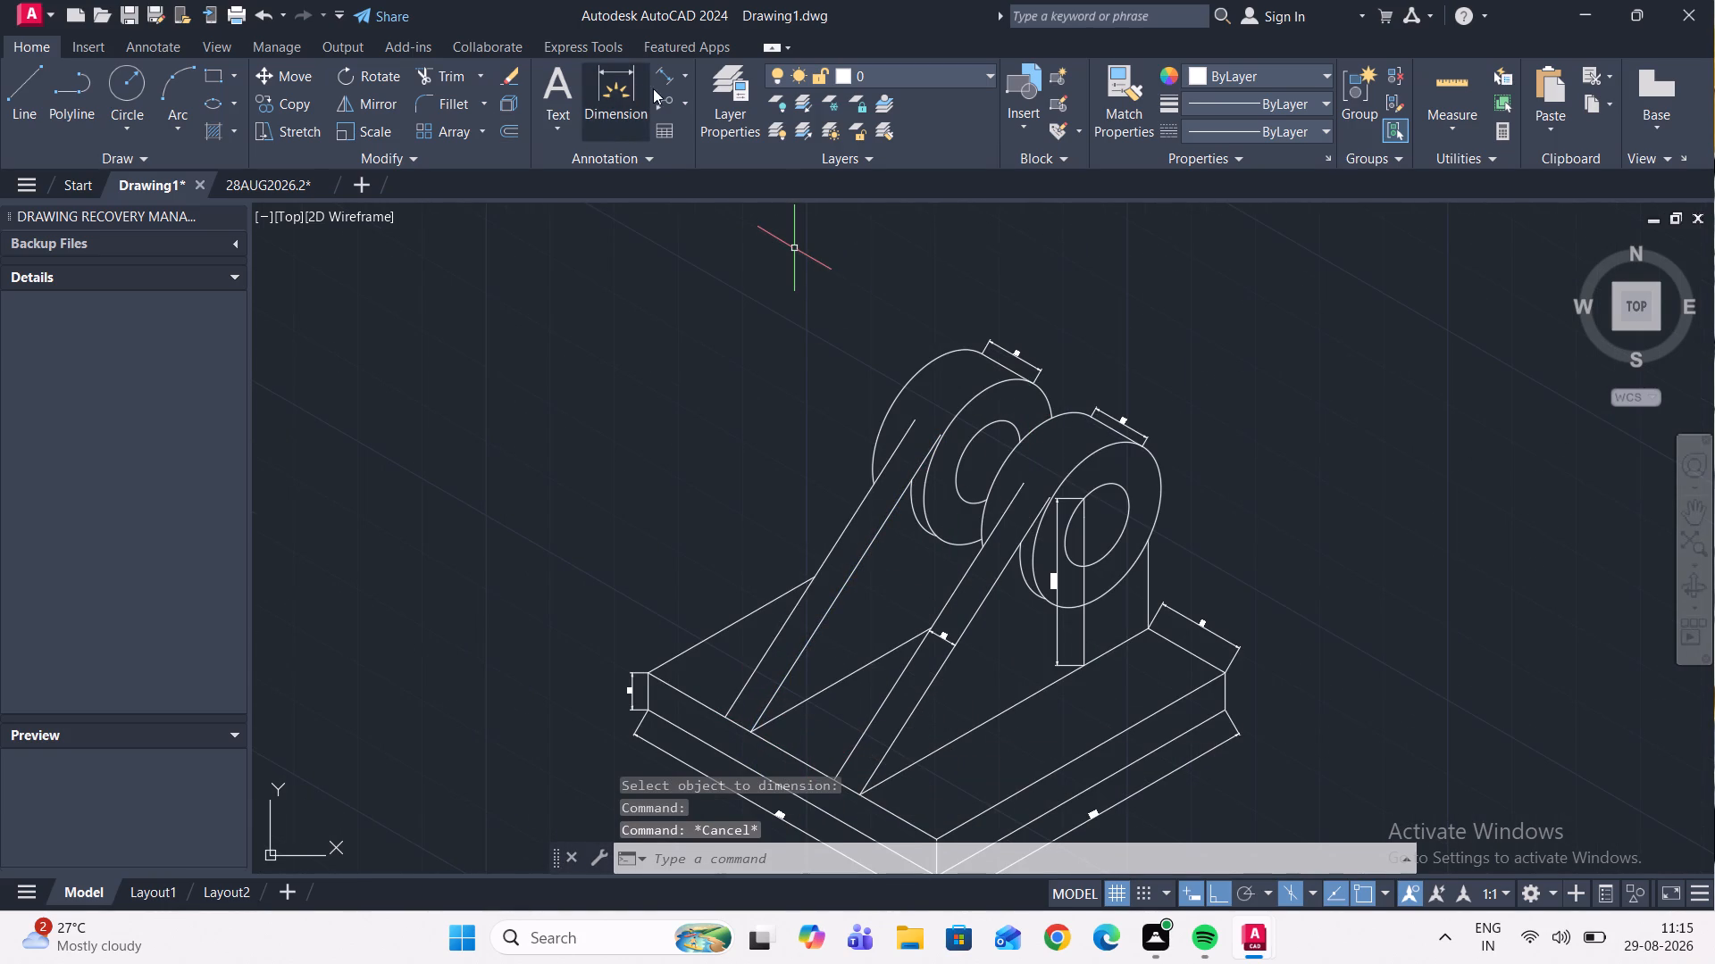
Add an aligned dimension for the gap between the feet of the two slanted bars, placed over the base between them.
{"action": "left_click", "coordinate": [657, 77]}
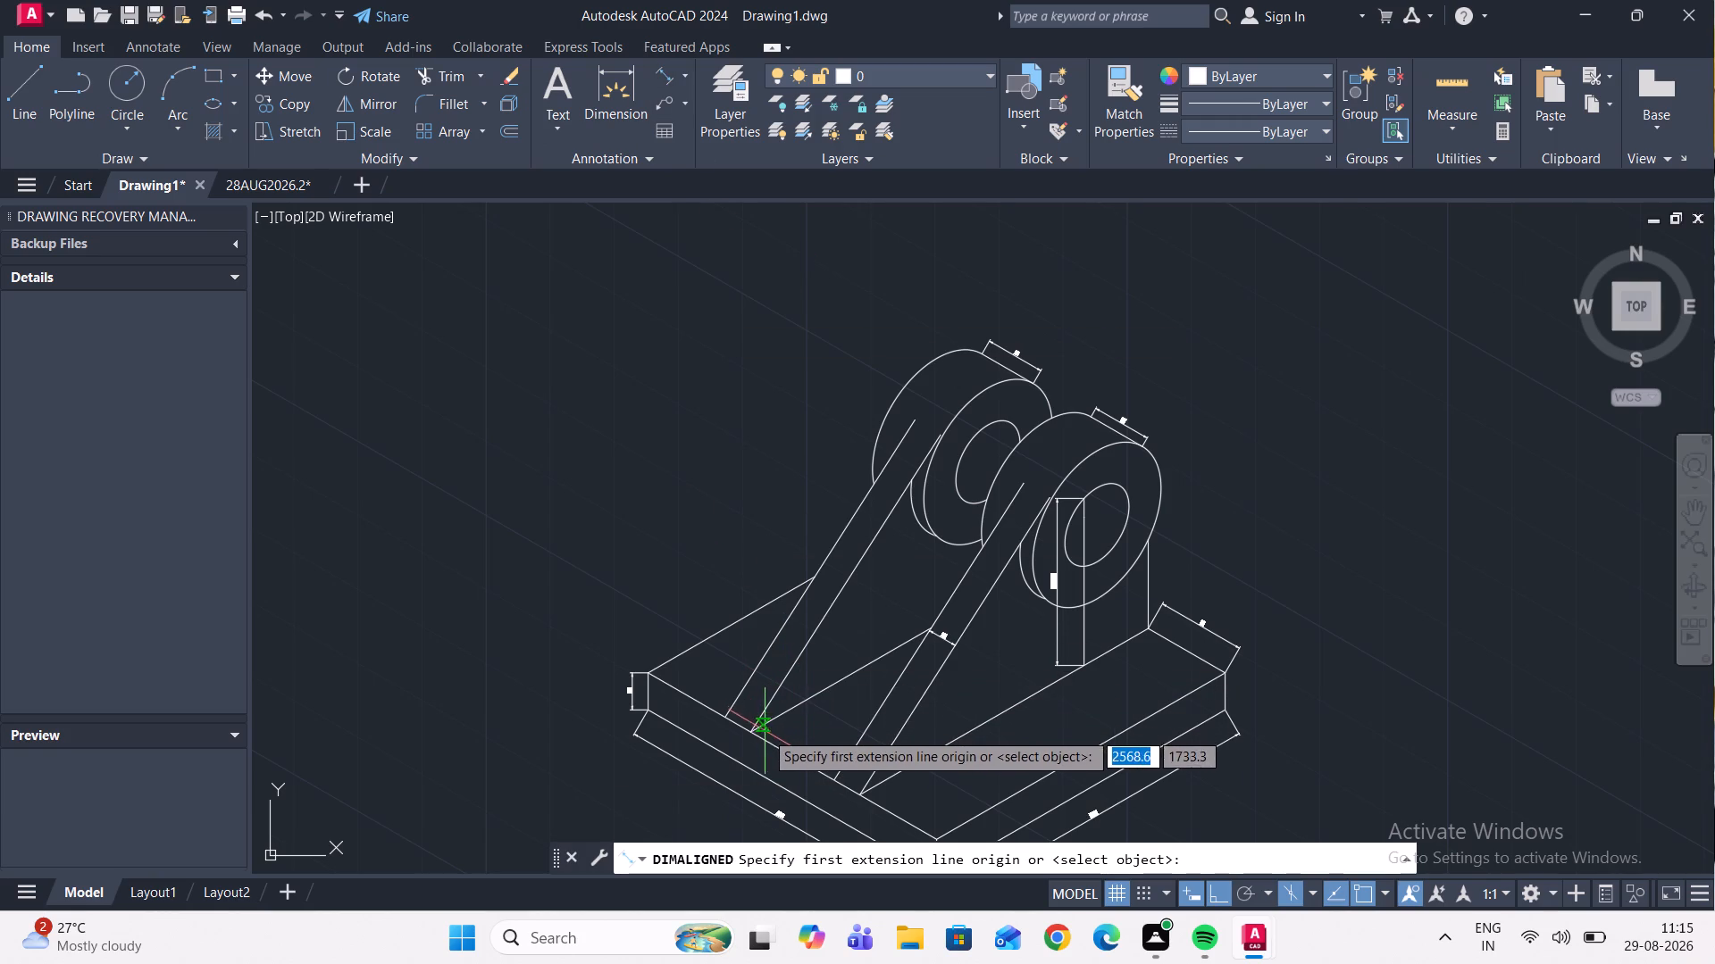
{"action": "left_click", "coordinate": [750, 733]}
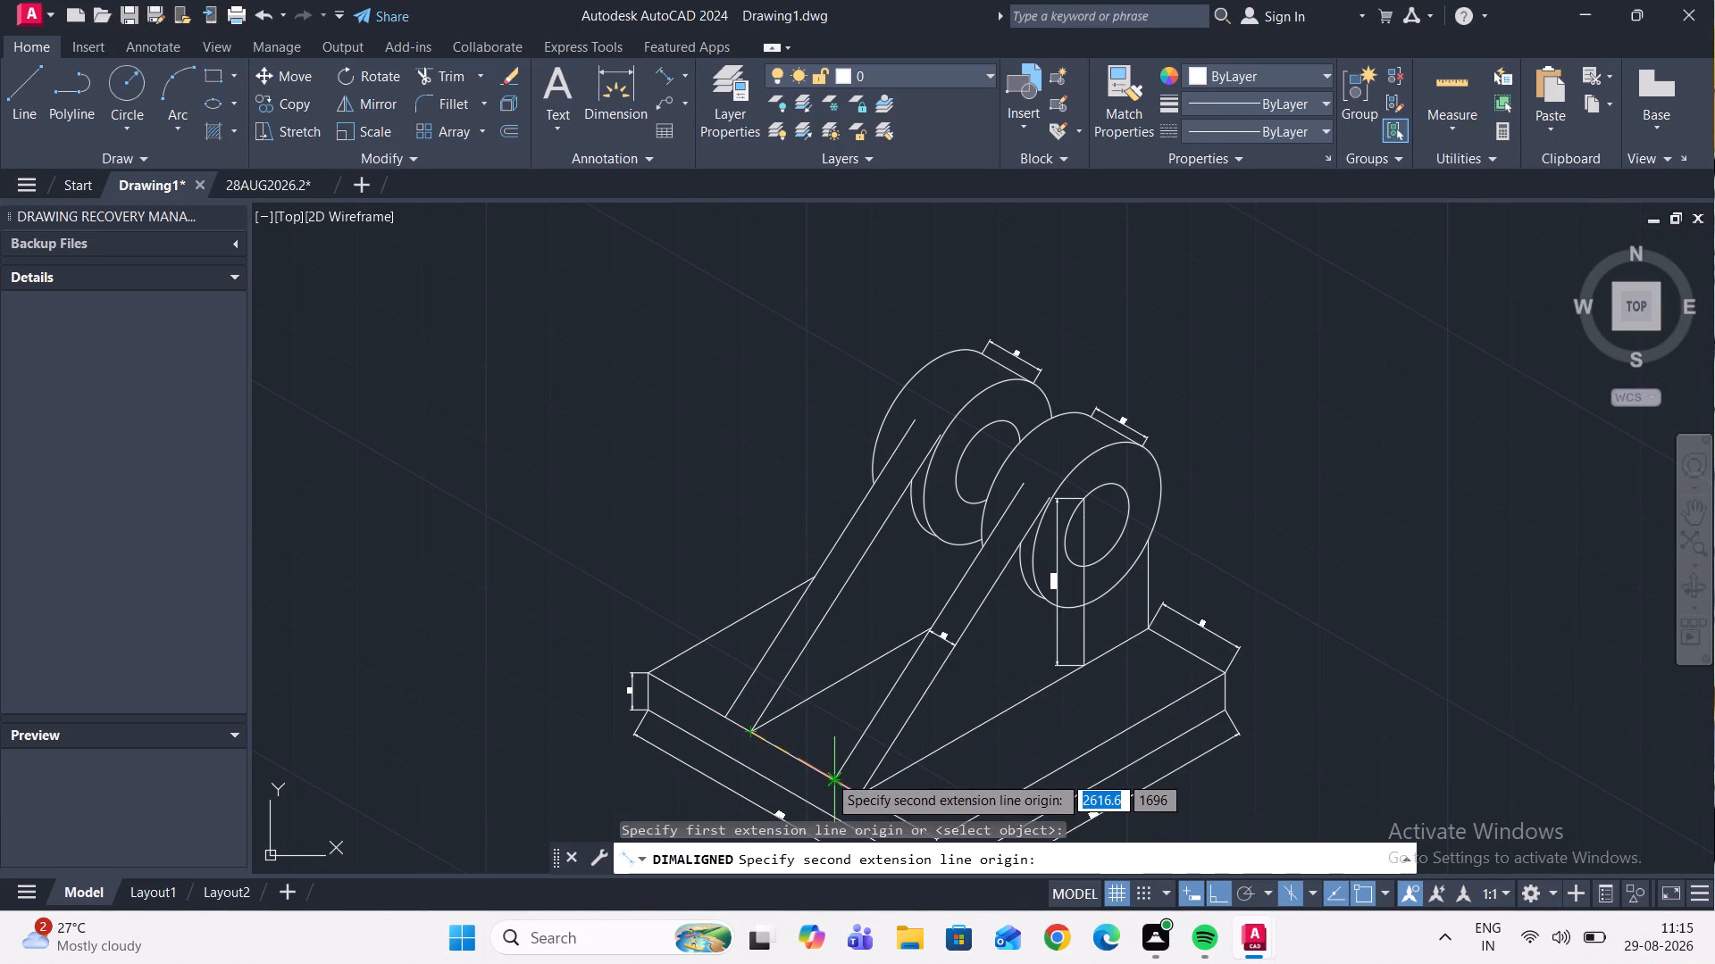
{"action": "left_click", "coordinate": [833, 778]}
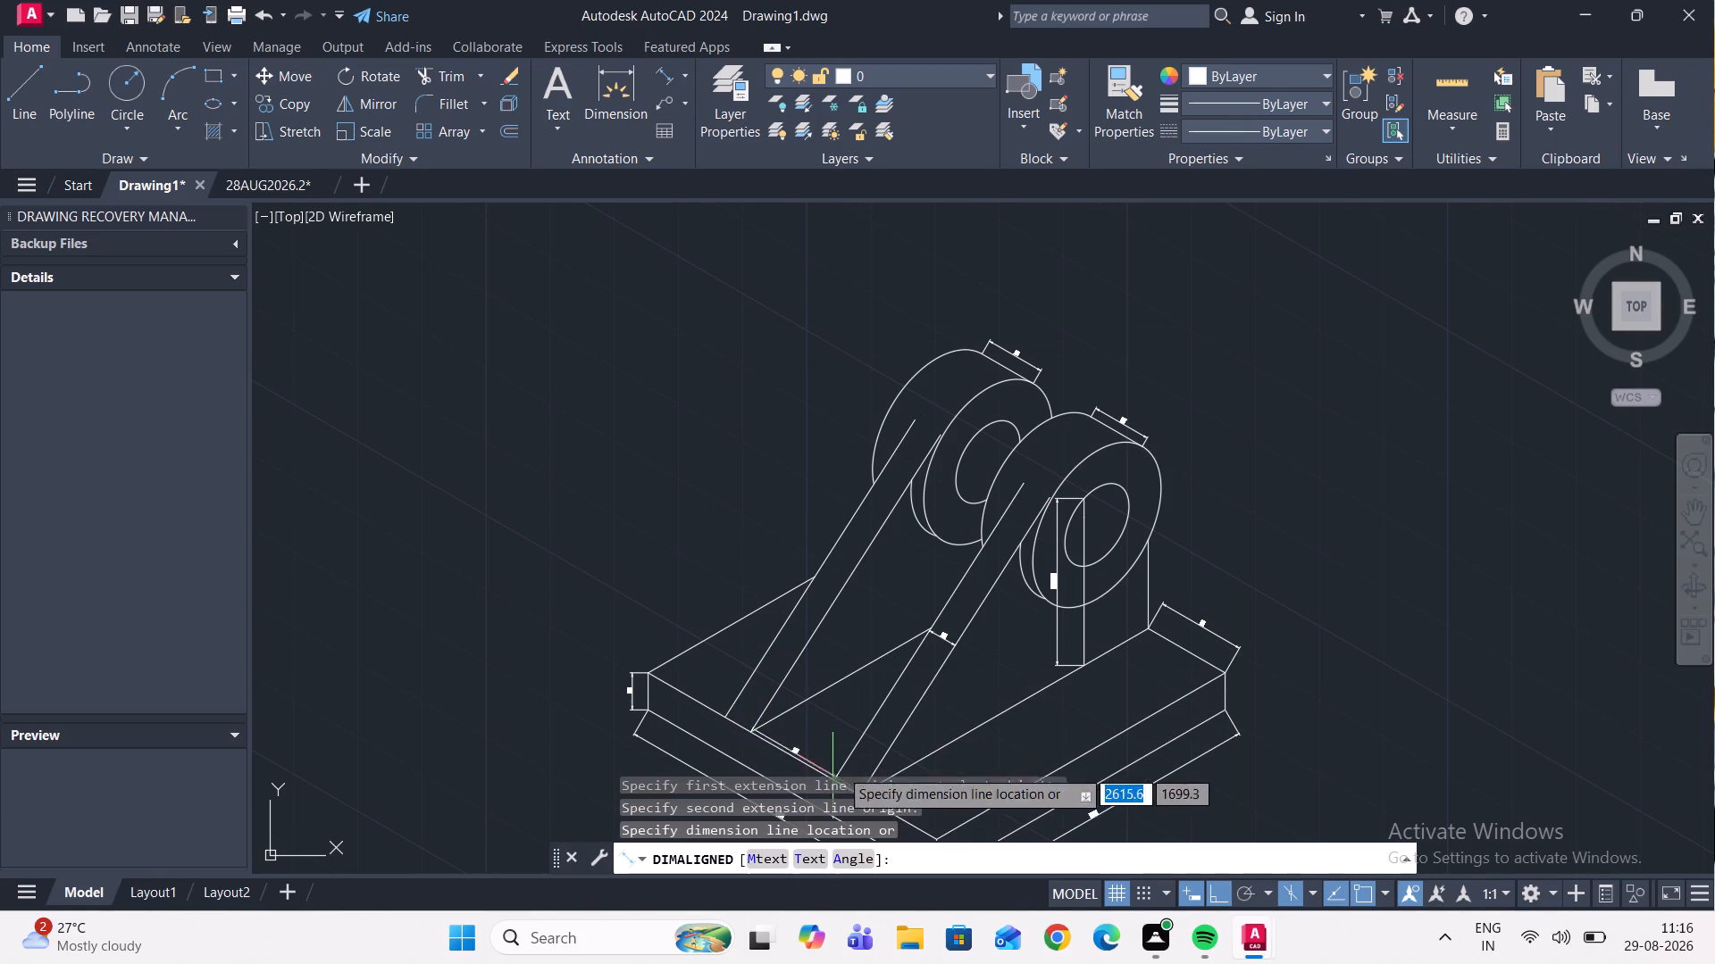
{"action": "left_click", "coordinate": [890, 697]}
{"action": "scroll", "coordinate": [859, 688], "scroll_direction": "down", "scroll_amount": 3}
{"action": "scroll", "coordinate": [852, 686], "scroll_direction": "up", "scroll_amount": 1}
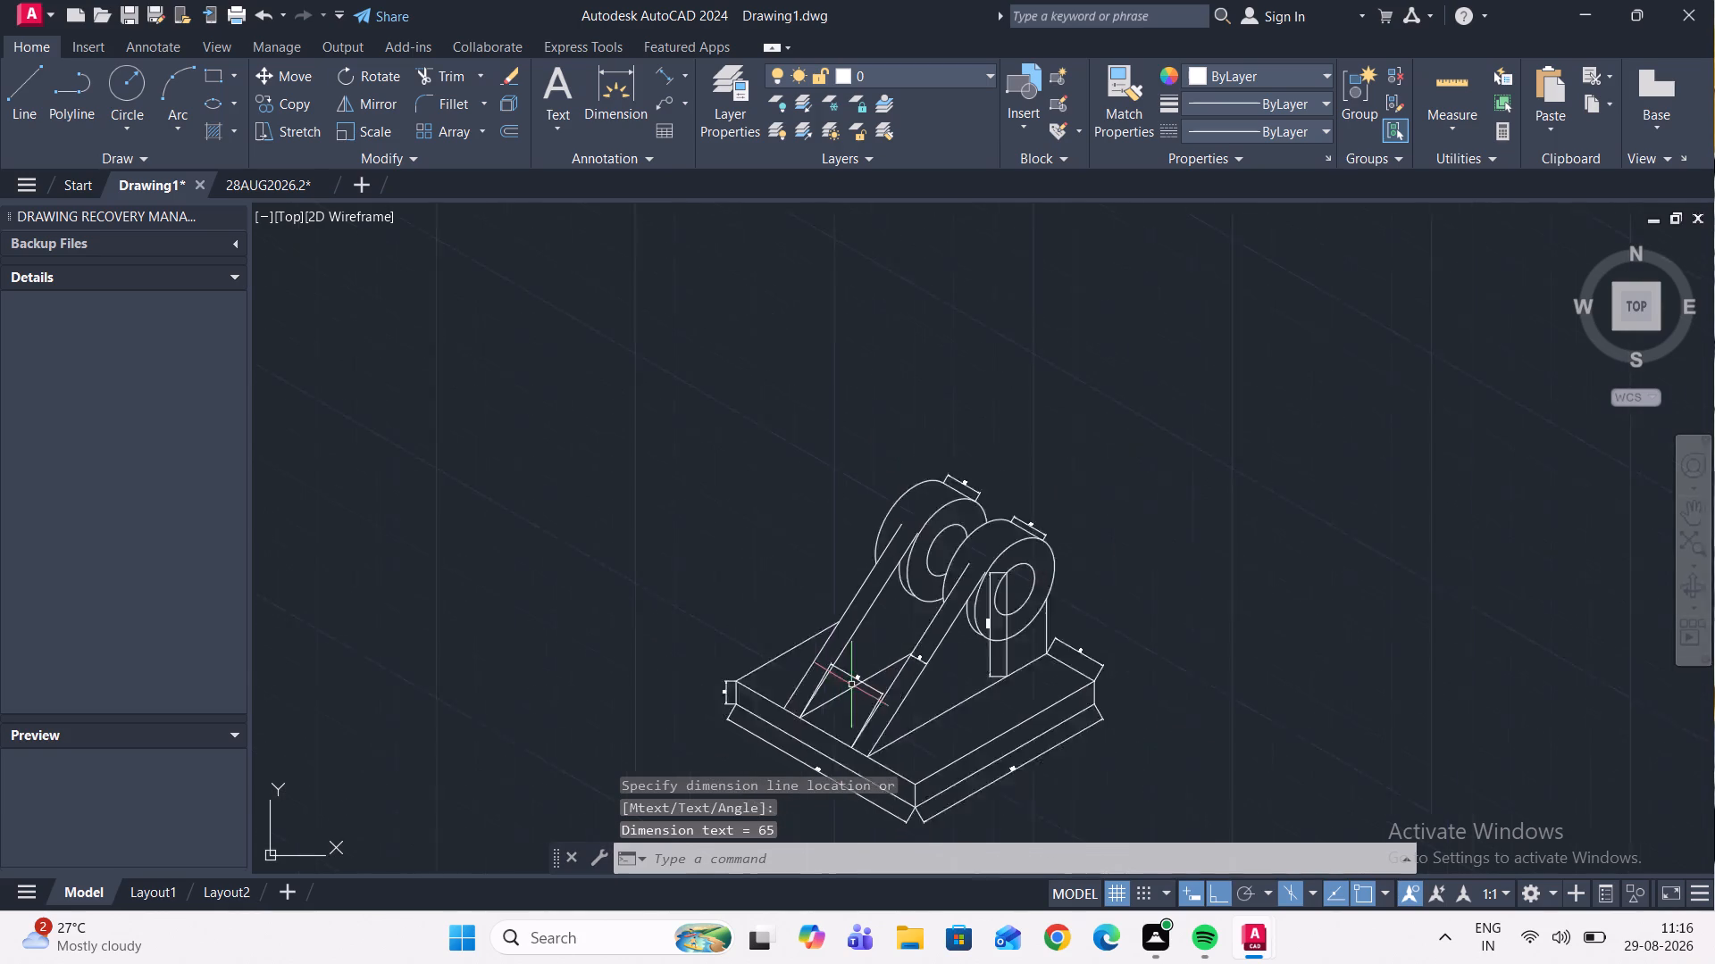
Examine the dimensions placed around the part, from the gap between the slanted bars to the base's right corner.
{"action": "scroll", "coordinate": [849, 681], "scroll_direction": "up", "scroll_amount": 6}
{"action": "scroll", "coordinate": [833, 656], "scroll_direction": "down", "scroll_amount": 2}
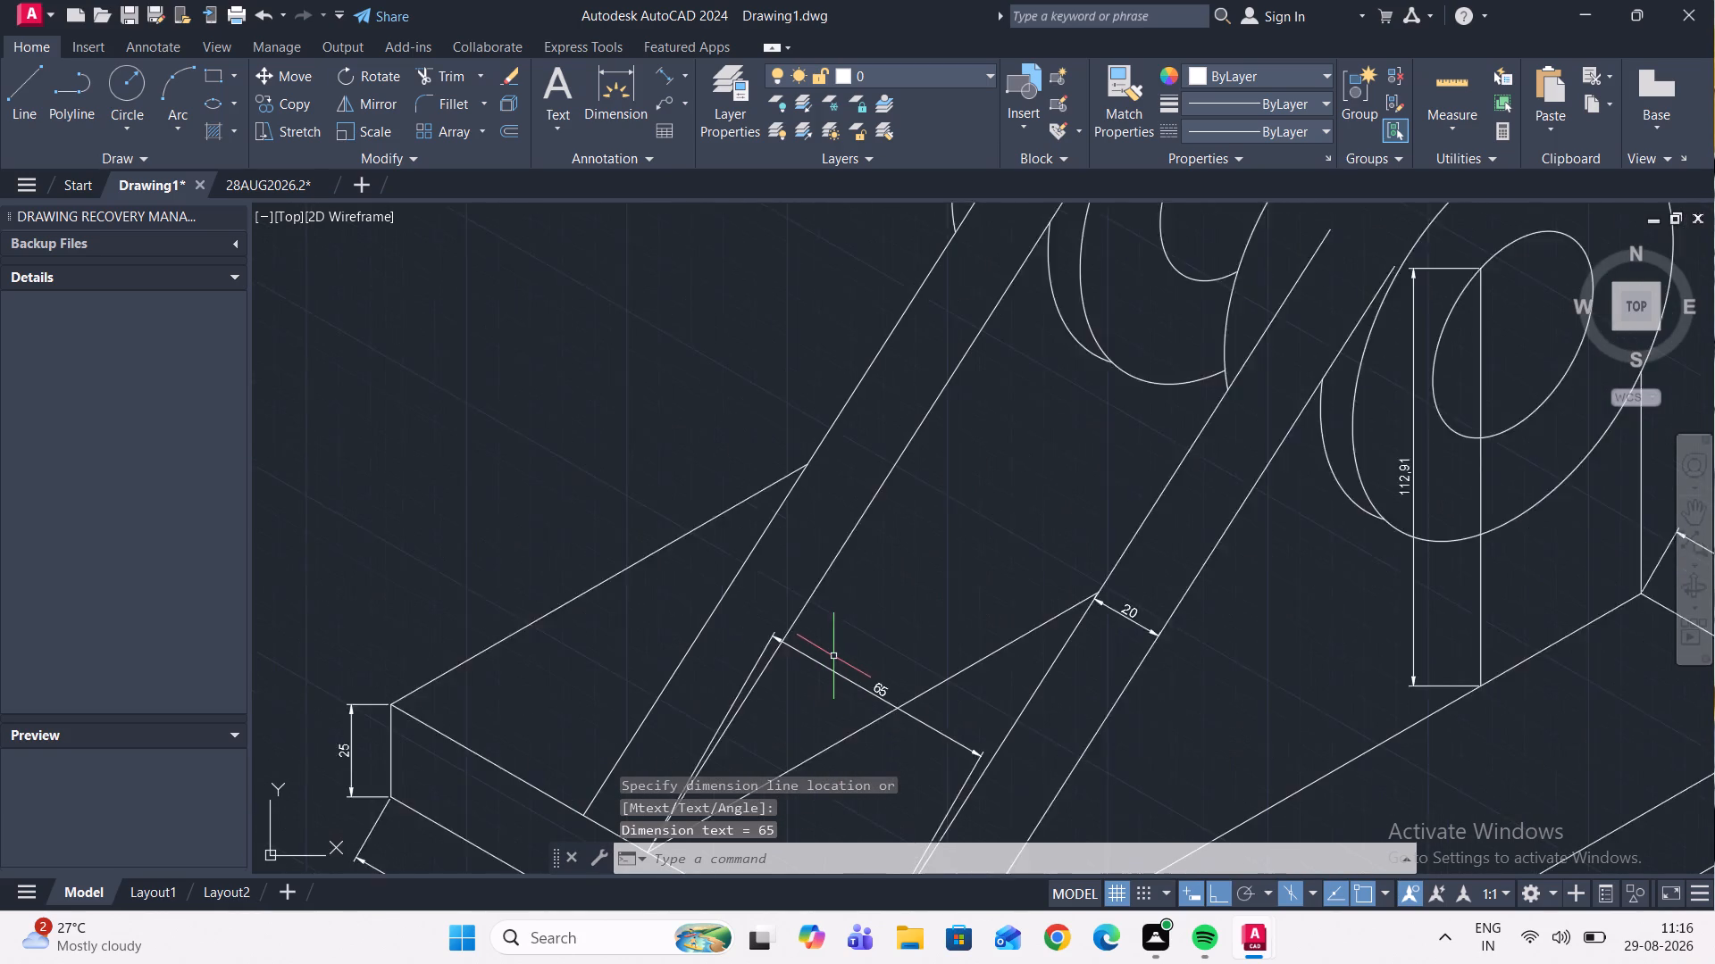
{"action": "scroll", "coordinate": [833, 656], "scroll_direction": "down", "scroll_amount": 1}
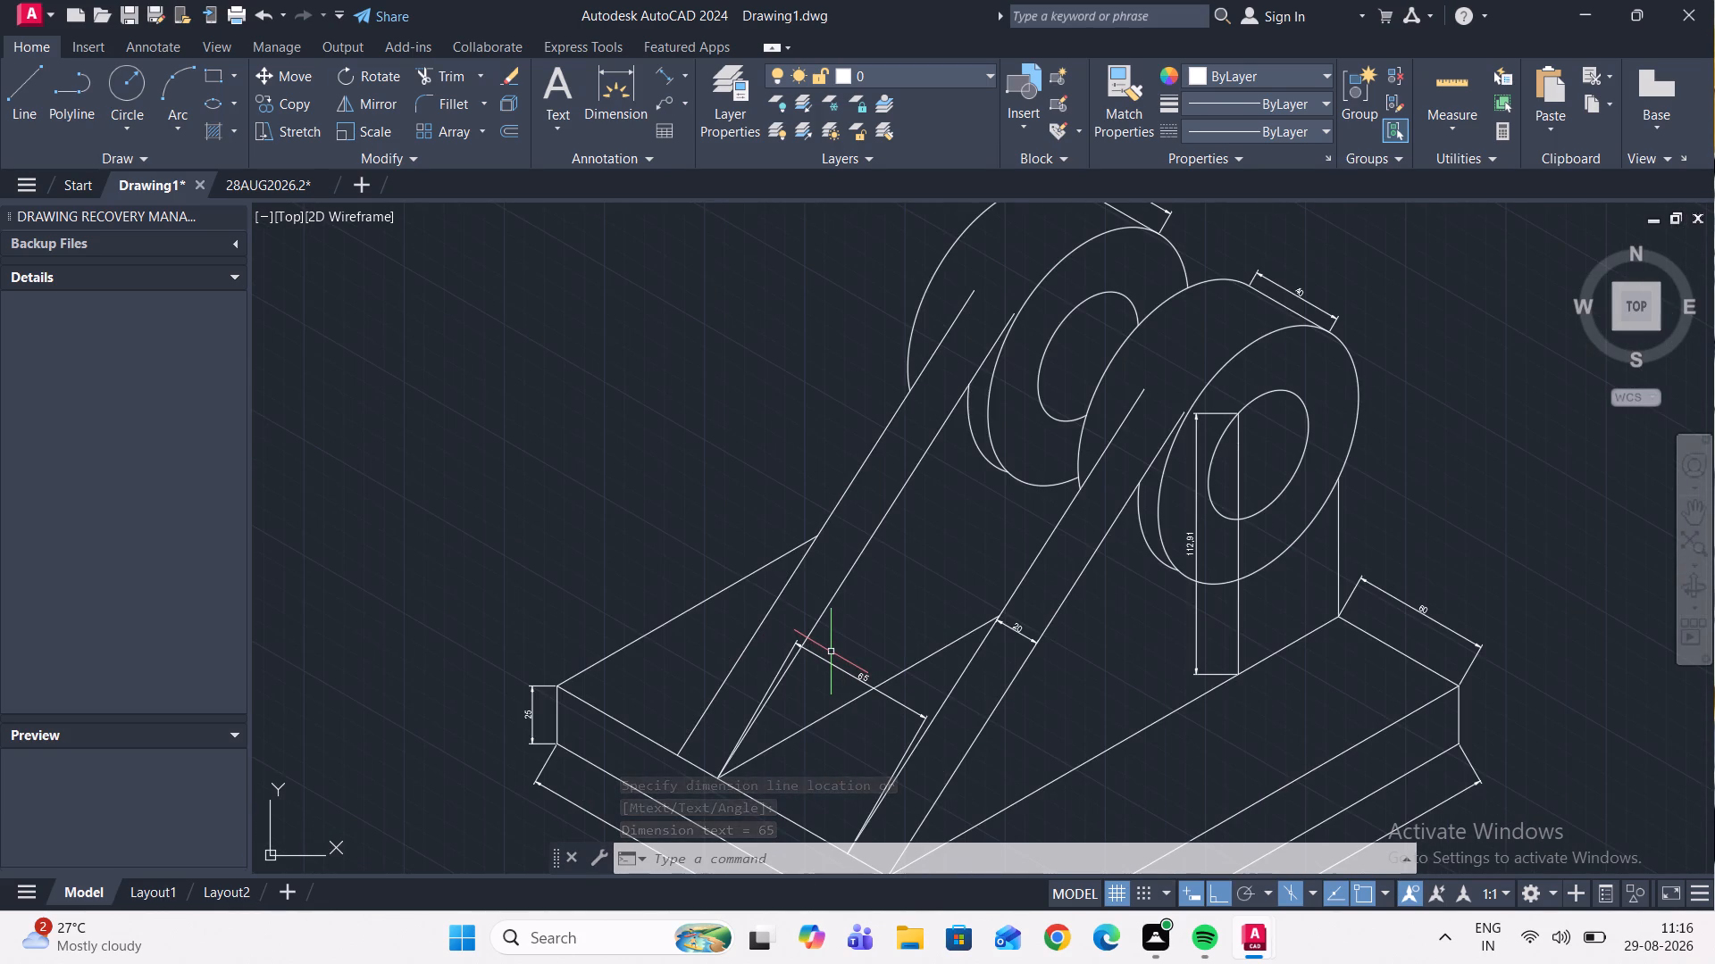
{"action": "scroll", "coordinate": [830, 649], "scroll_direction": "down", "scroll_amount": 2}
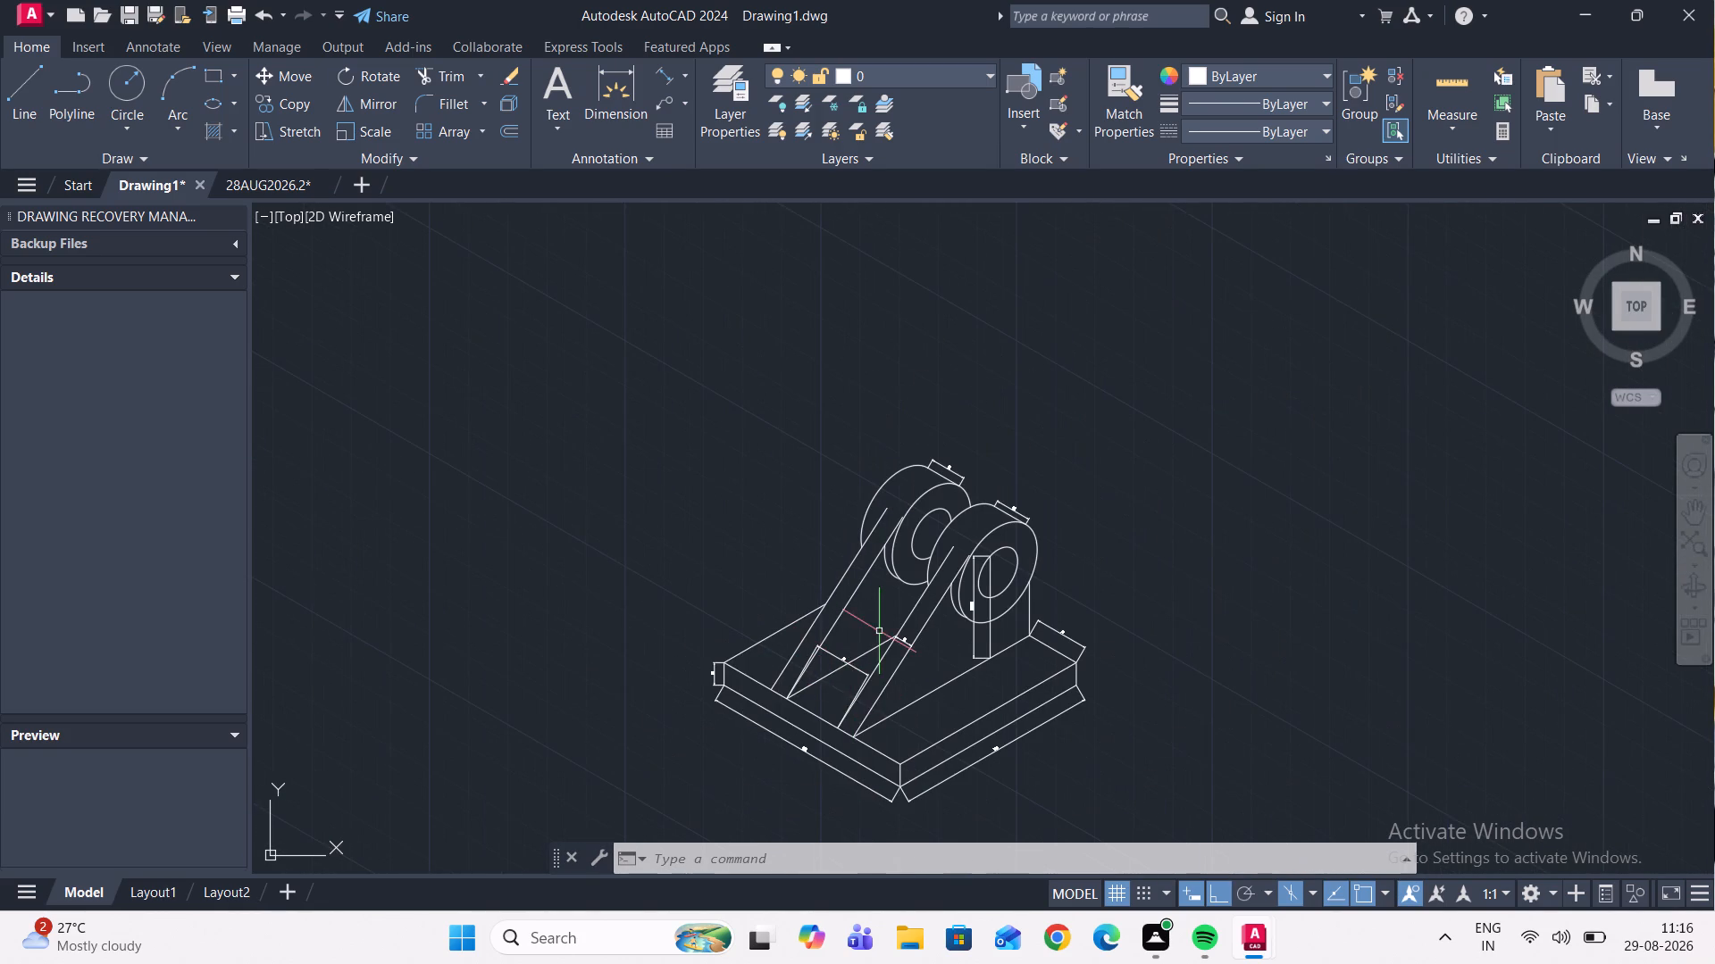
{"action": "scroll", "coordinate": [879, 619], "scroll_direction": "up", "scroll_amount": 1}
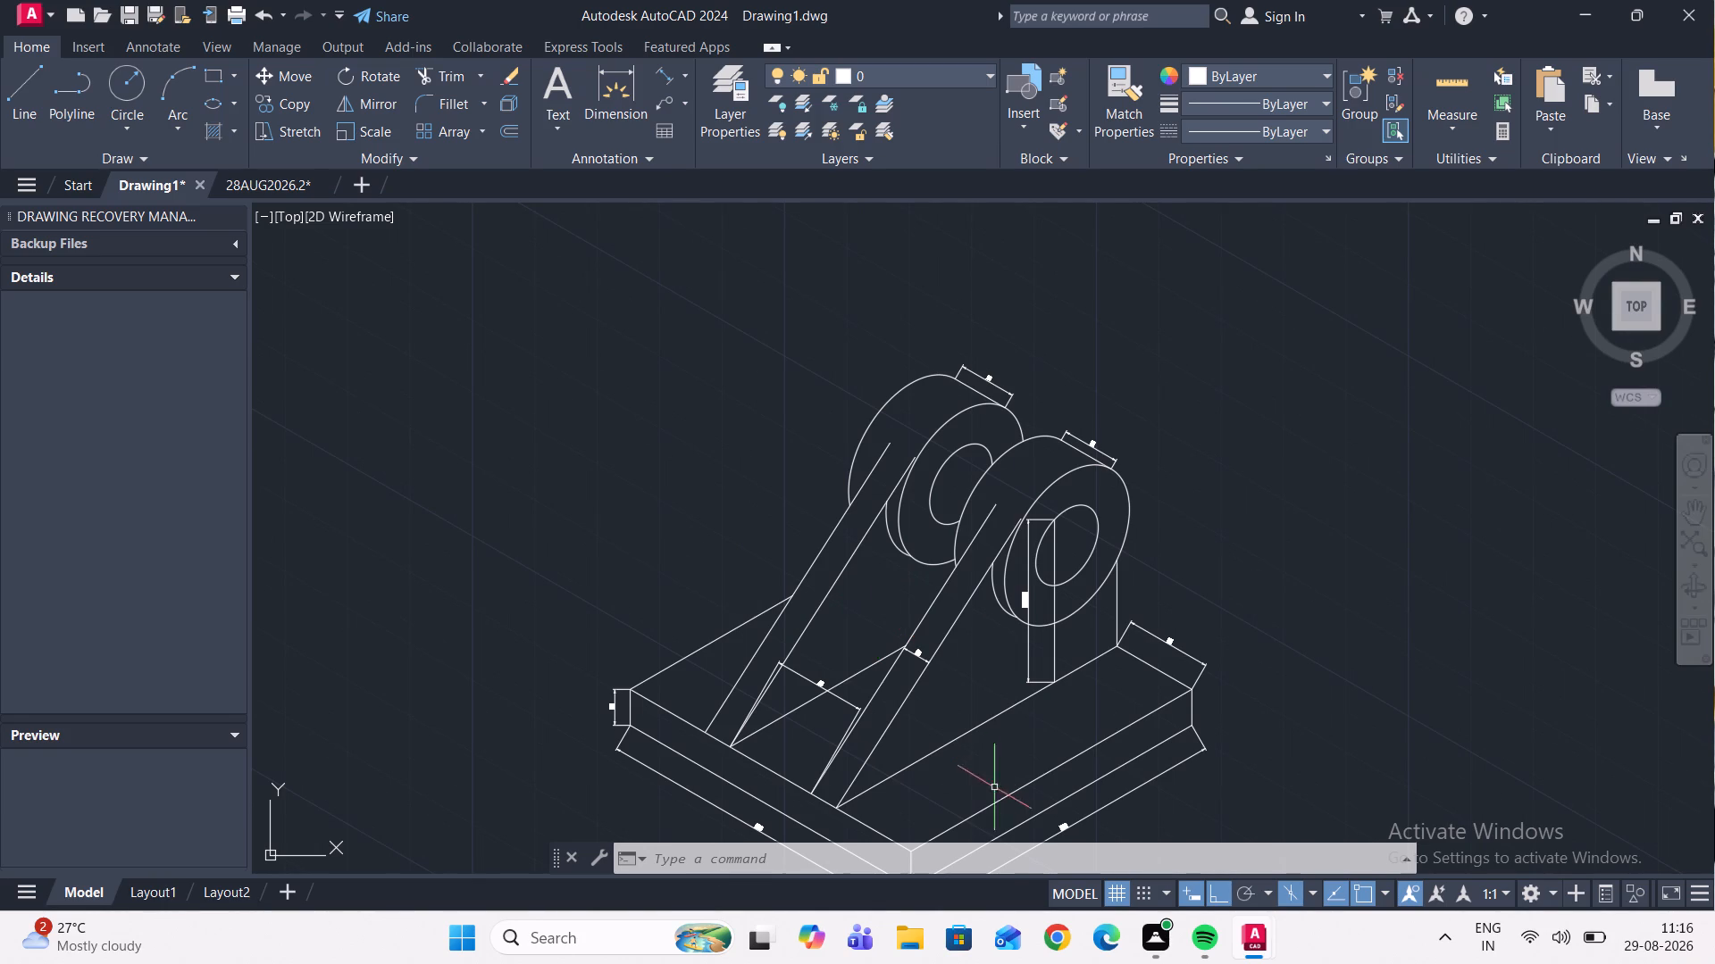
{"action": "scroll", "coordinate": [1102, 703], "scroll_direction": "up", "scroll_amount": 2}
{"action": "scroll", "coordinate": [1039, 509], "scroll_direction": "up", "scroll_amount": 1}
{"action": "scroll", "coordinate": [1044, 502], "scroll_direction": "down", "scroll_amount": 2}
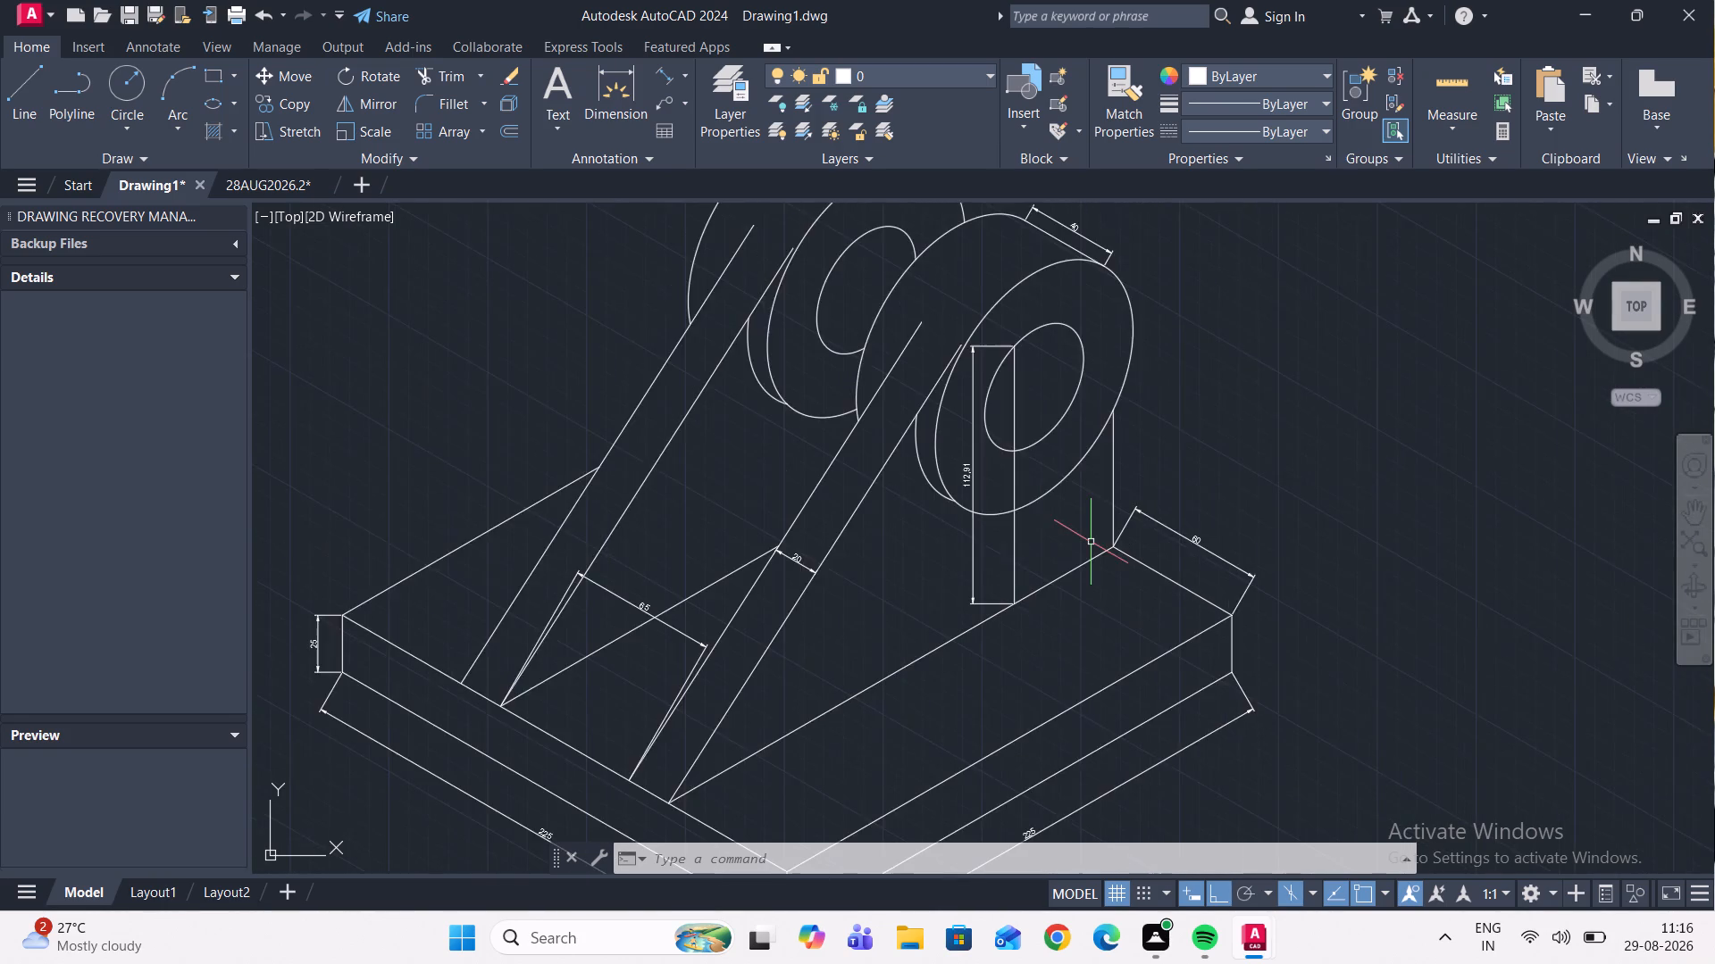
{"action": "scroll", "coordinate": [1092, 544], "scroll_direction": "down", "scroll_amount": 1}
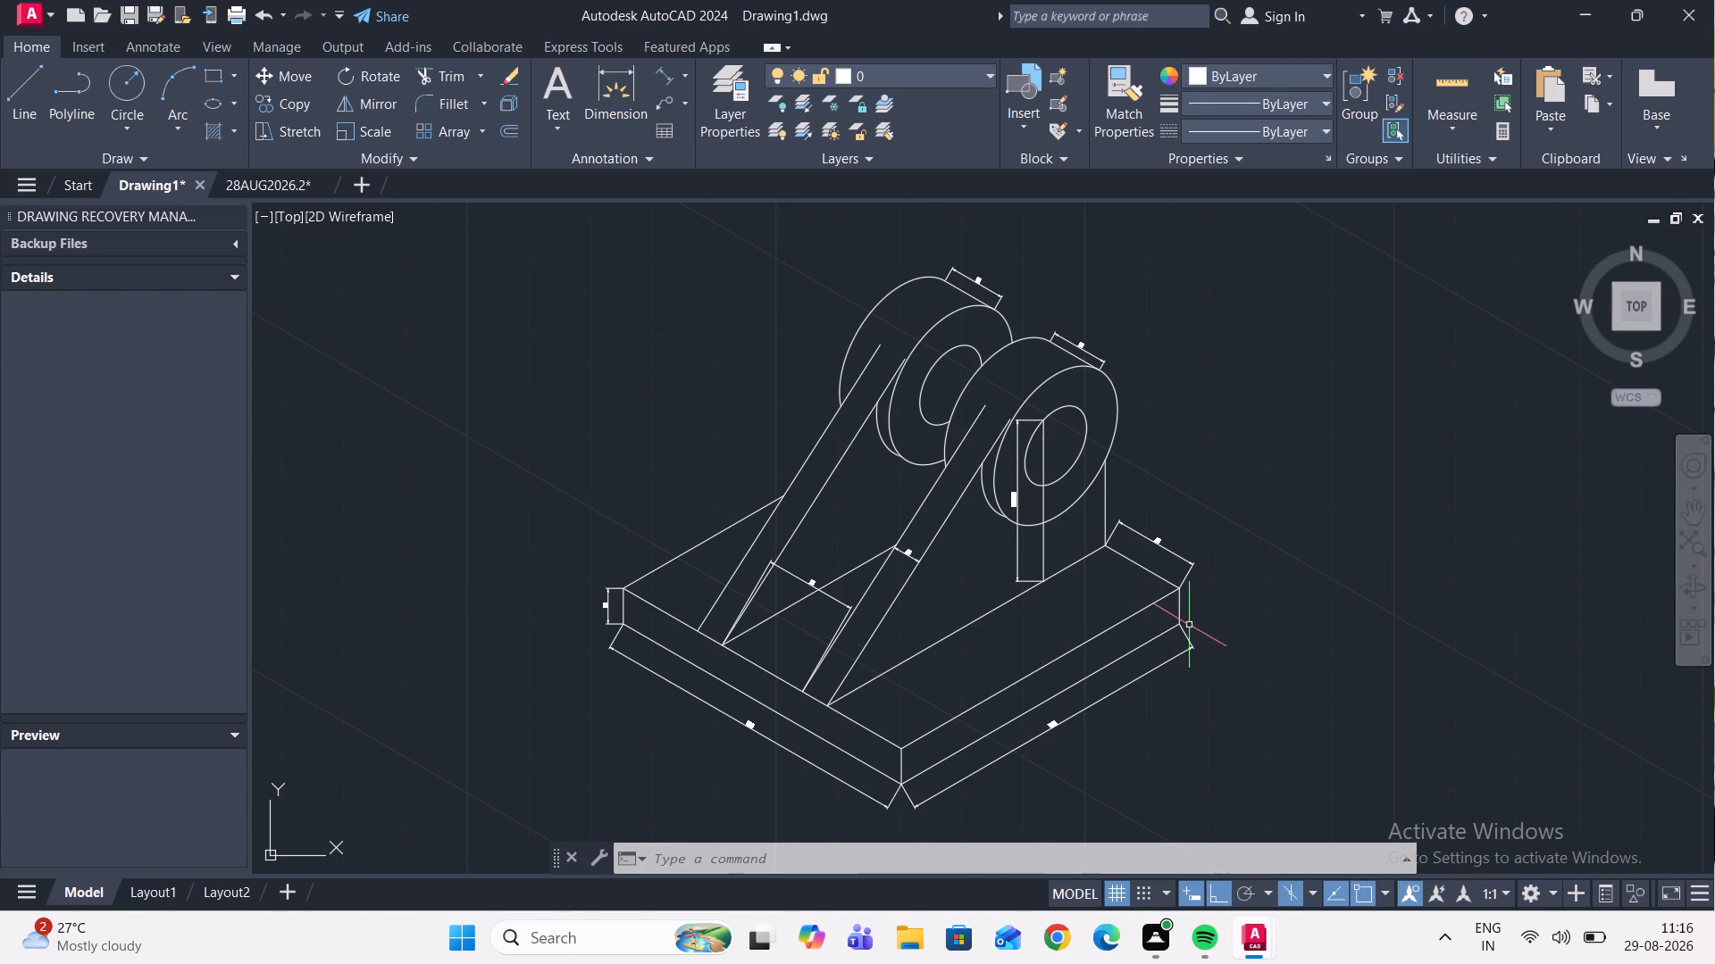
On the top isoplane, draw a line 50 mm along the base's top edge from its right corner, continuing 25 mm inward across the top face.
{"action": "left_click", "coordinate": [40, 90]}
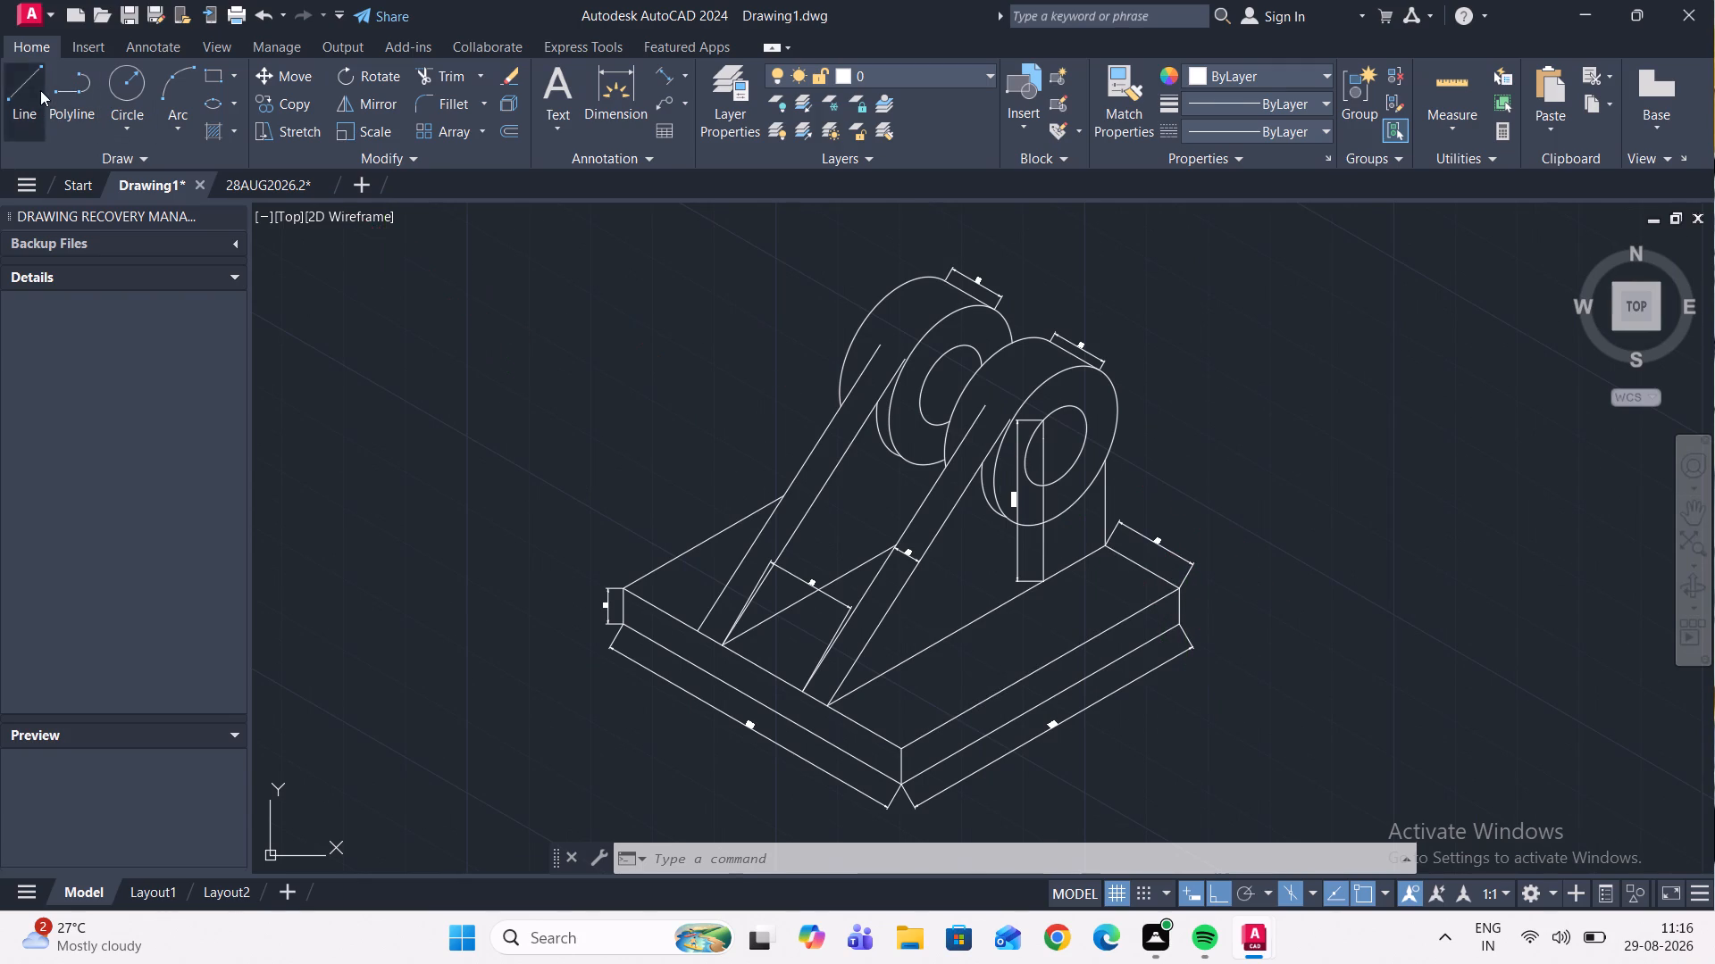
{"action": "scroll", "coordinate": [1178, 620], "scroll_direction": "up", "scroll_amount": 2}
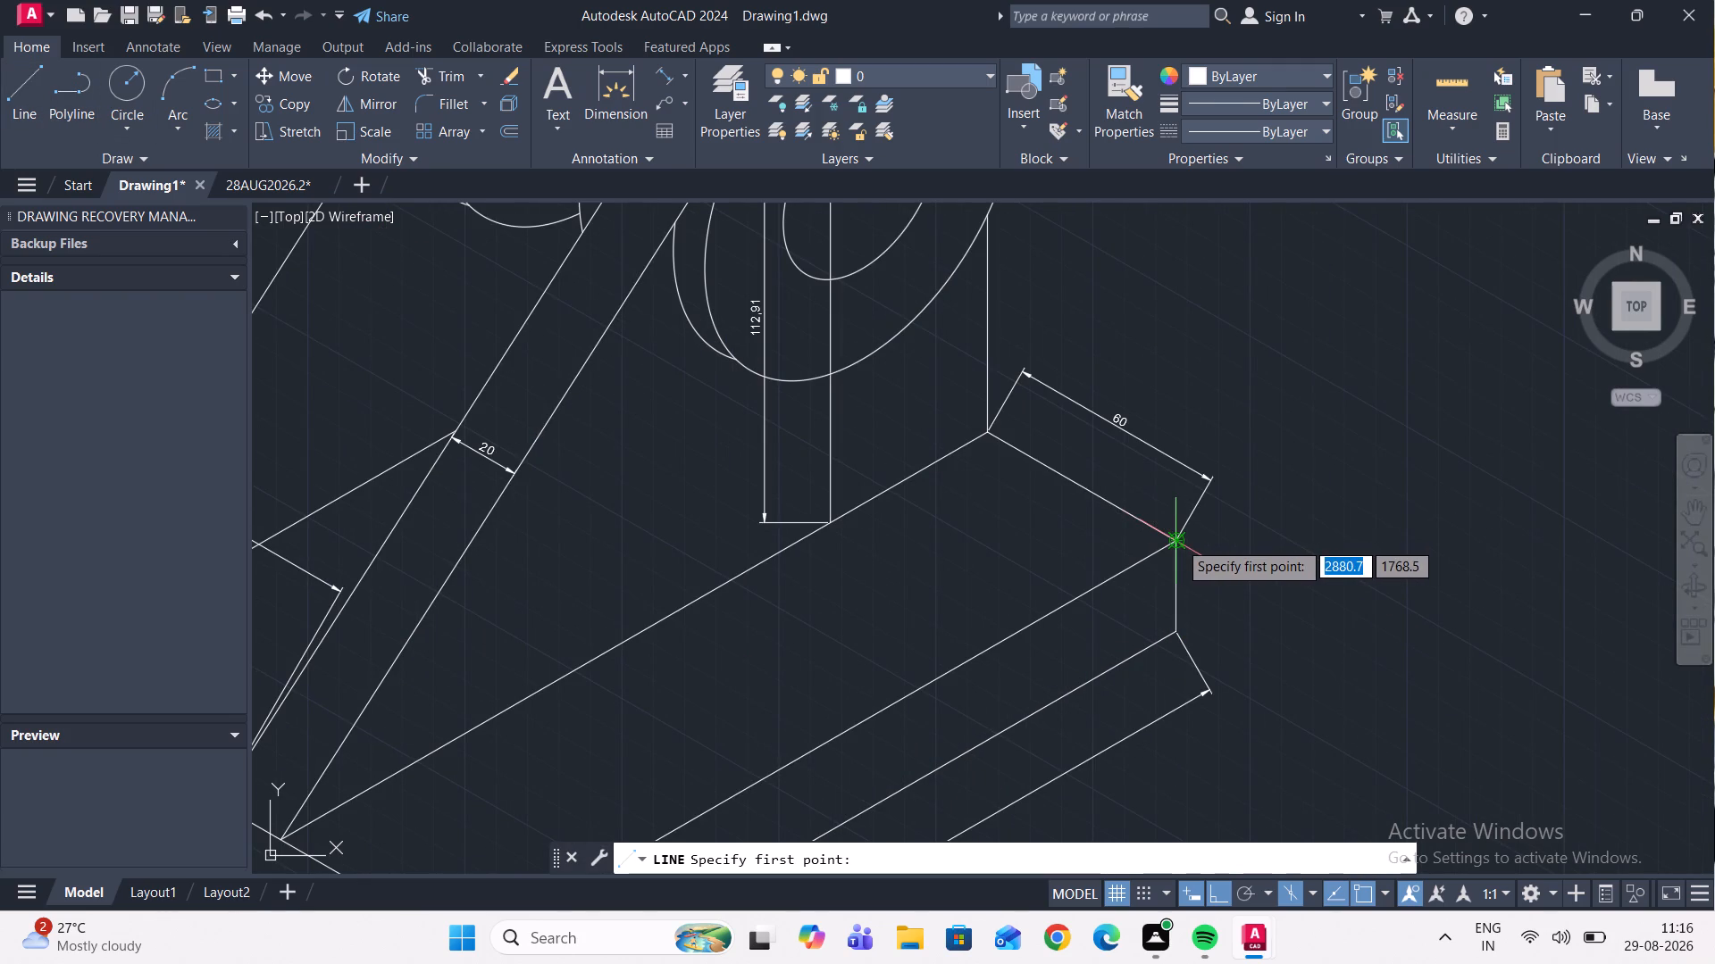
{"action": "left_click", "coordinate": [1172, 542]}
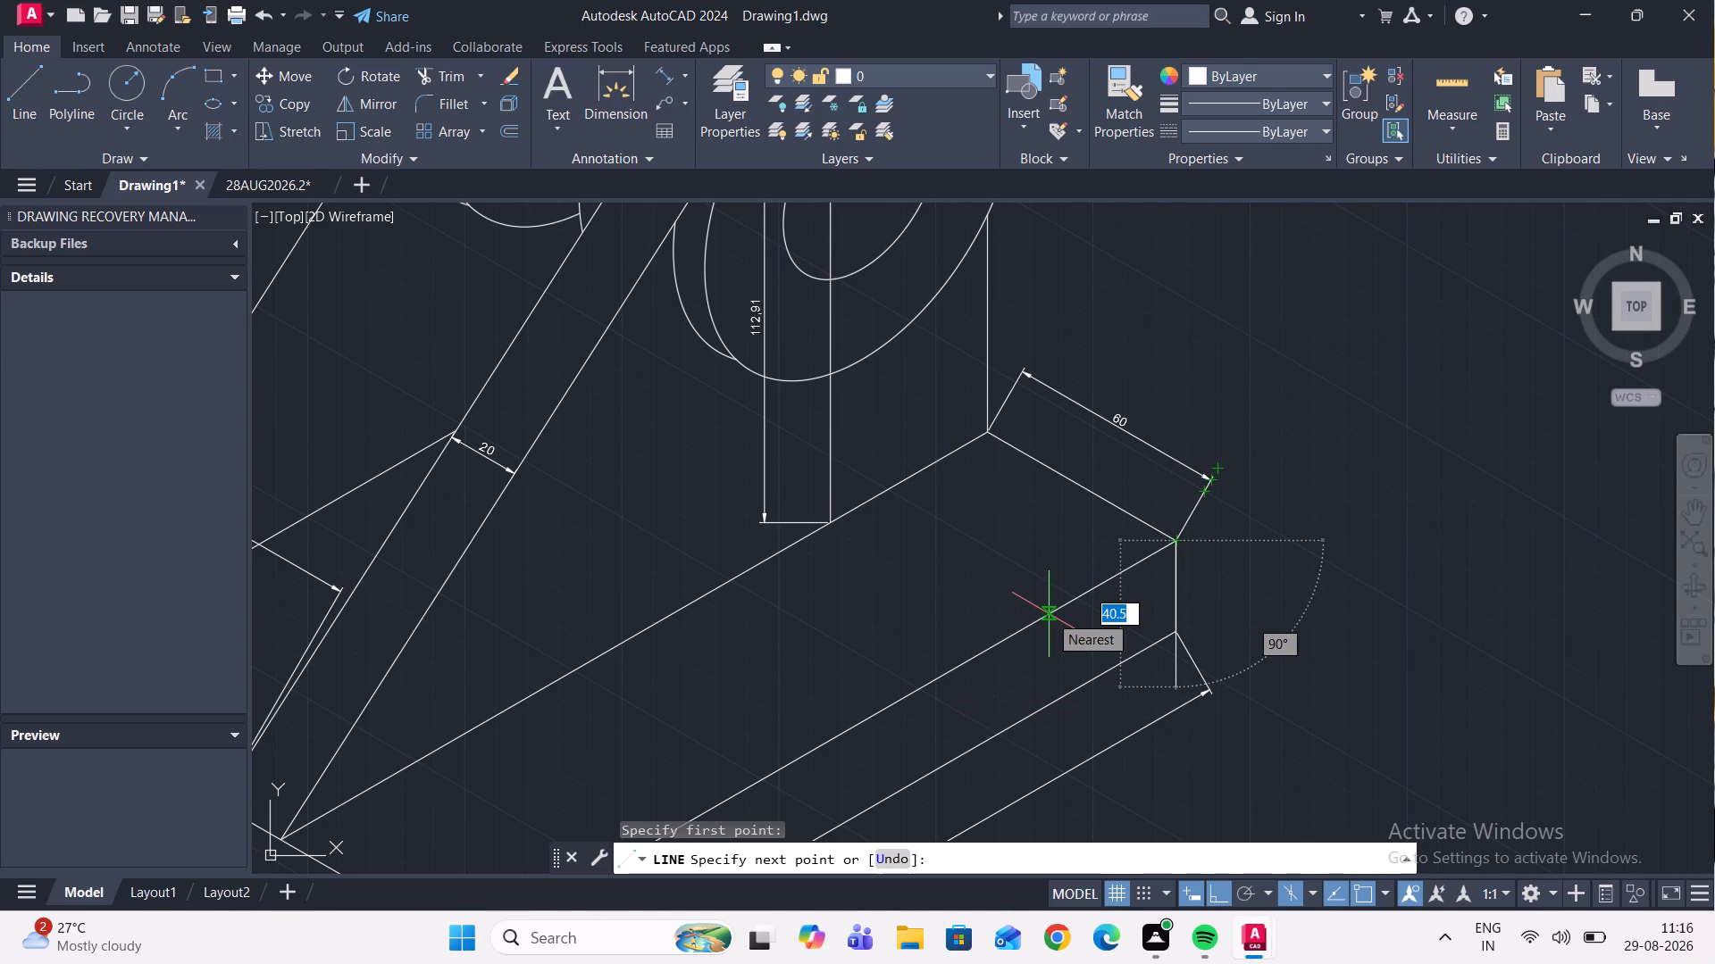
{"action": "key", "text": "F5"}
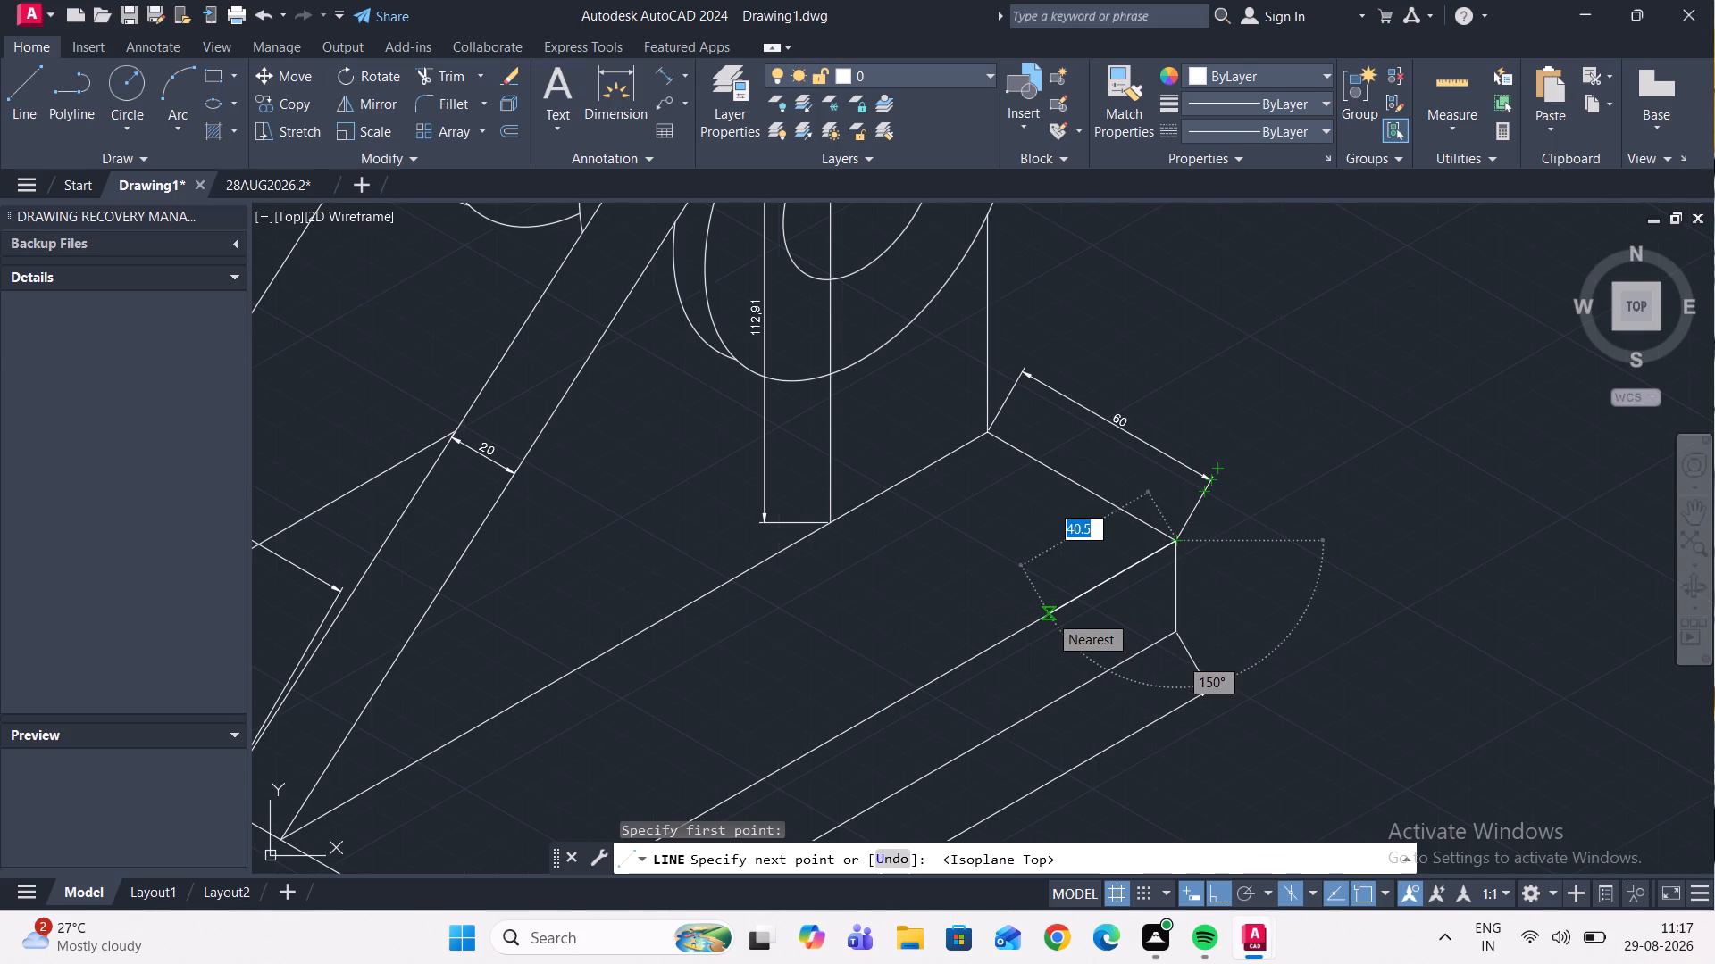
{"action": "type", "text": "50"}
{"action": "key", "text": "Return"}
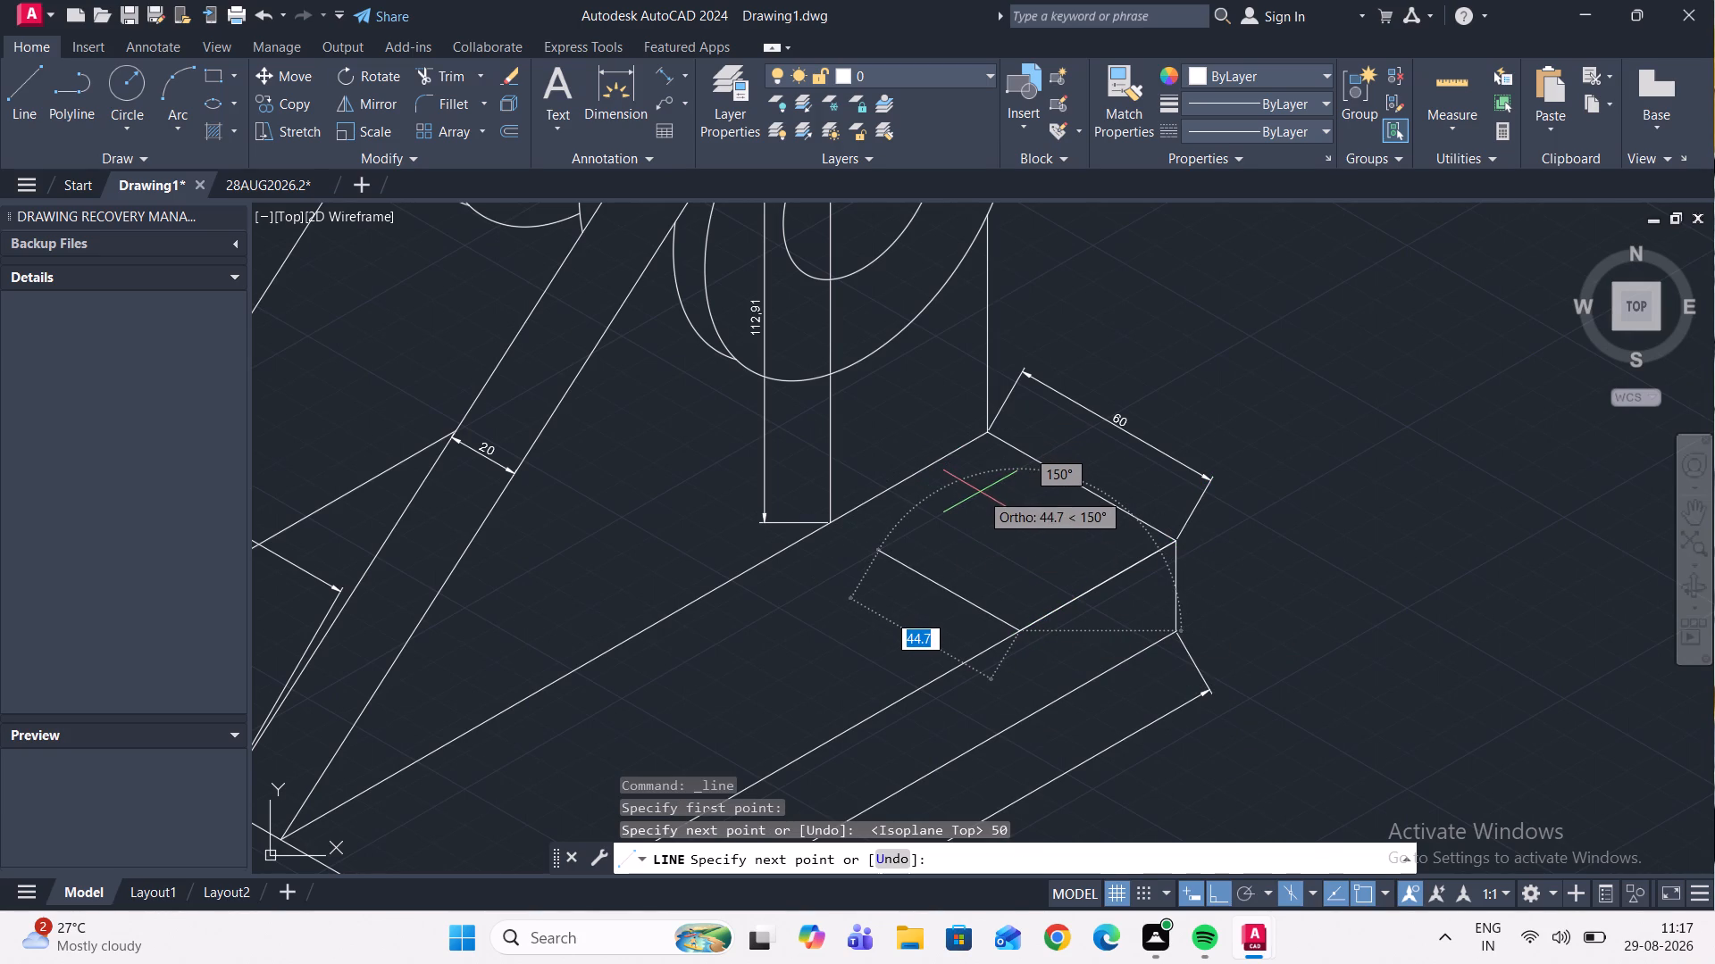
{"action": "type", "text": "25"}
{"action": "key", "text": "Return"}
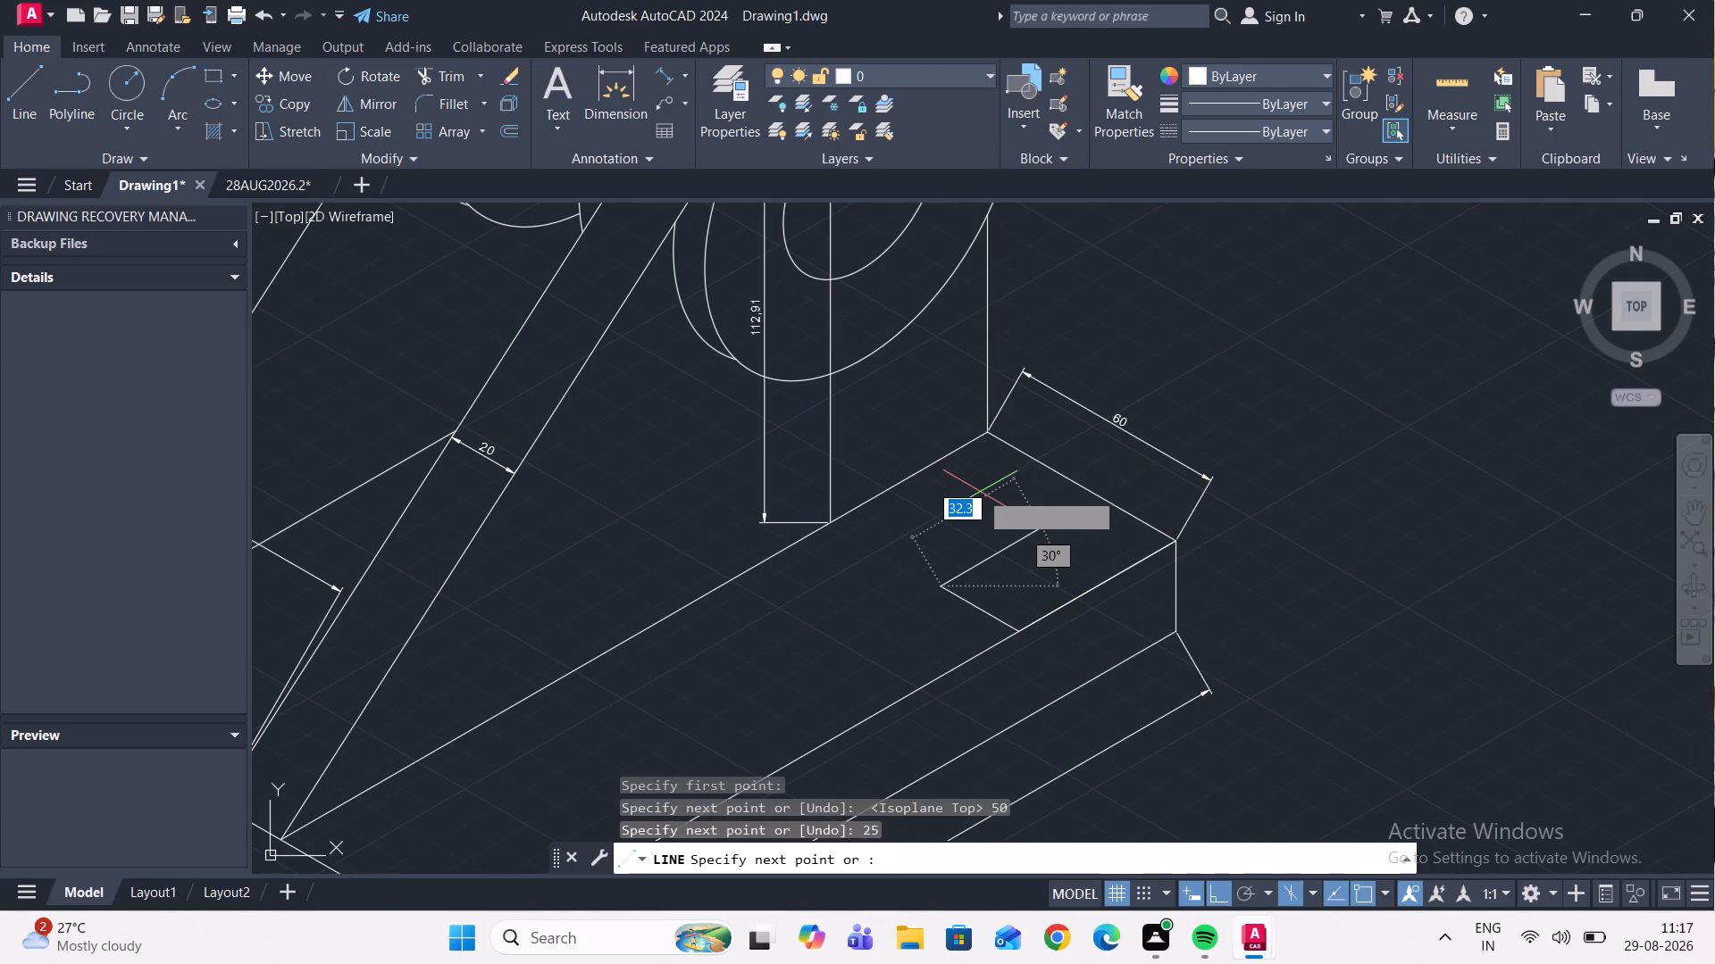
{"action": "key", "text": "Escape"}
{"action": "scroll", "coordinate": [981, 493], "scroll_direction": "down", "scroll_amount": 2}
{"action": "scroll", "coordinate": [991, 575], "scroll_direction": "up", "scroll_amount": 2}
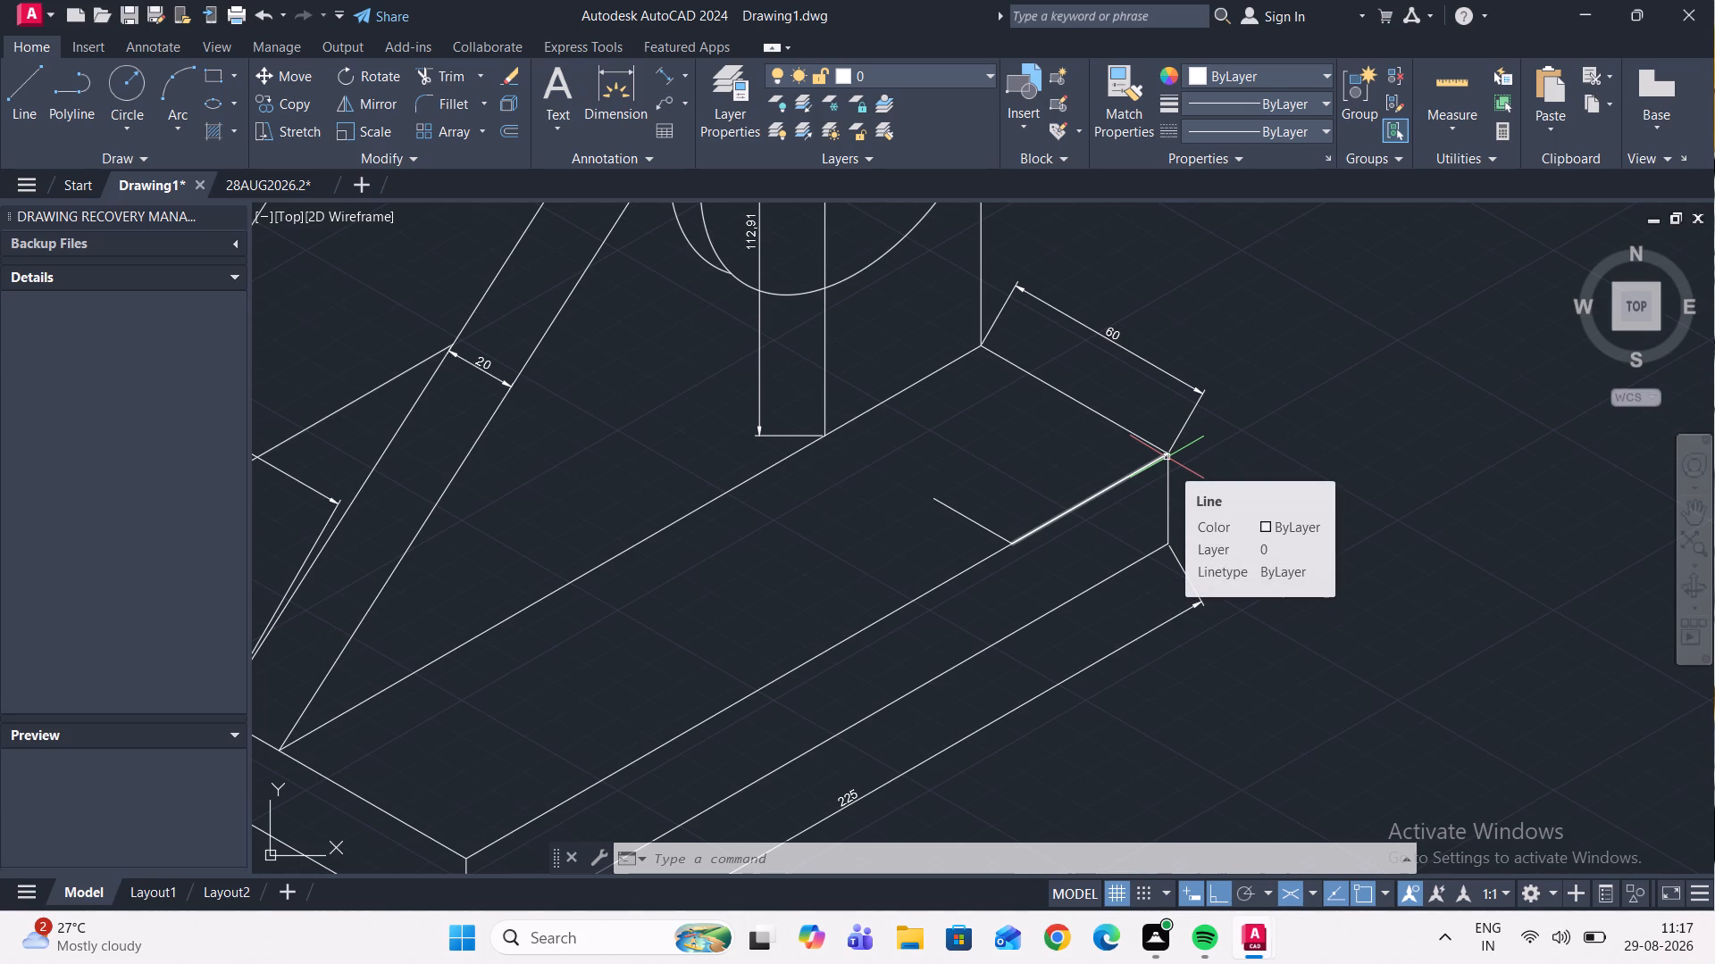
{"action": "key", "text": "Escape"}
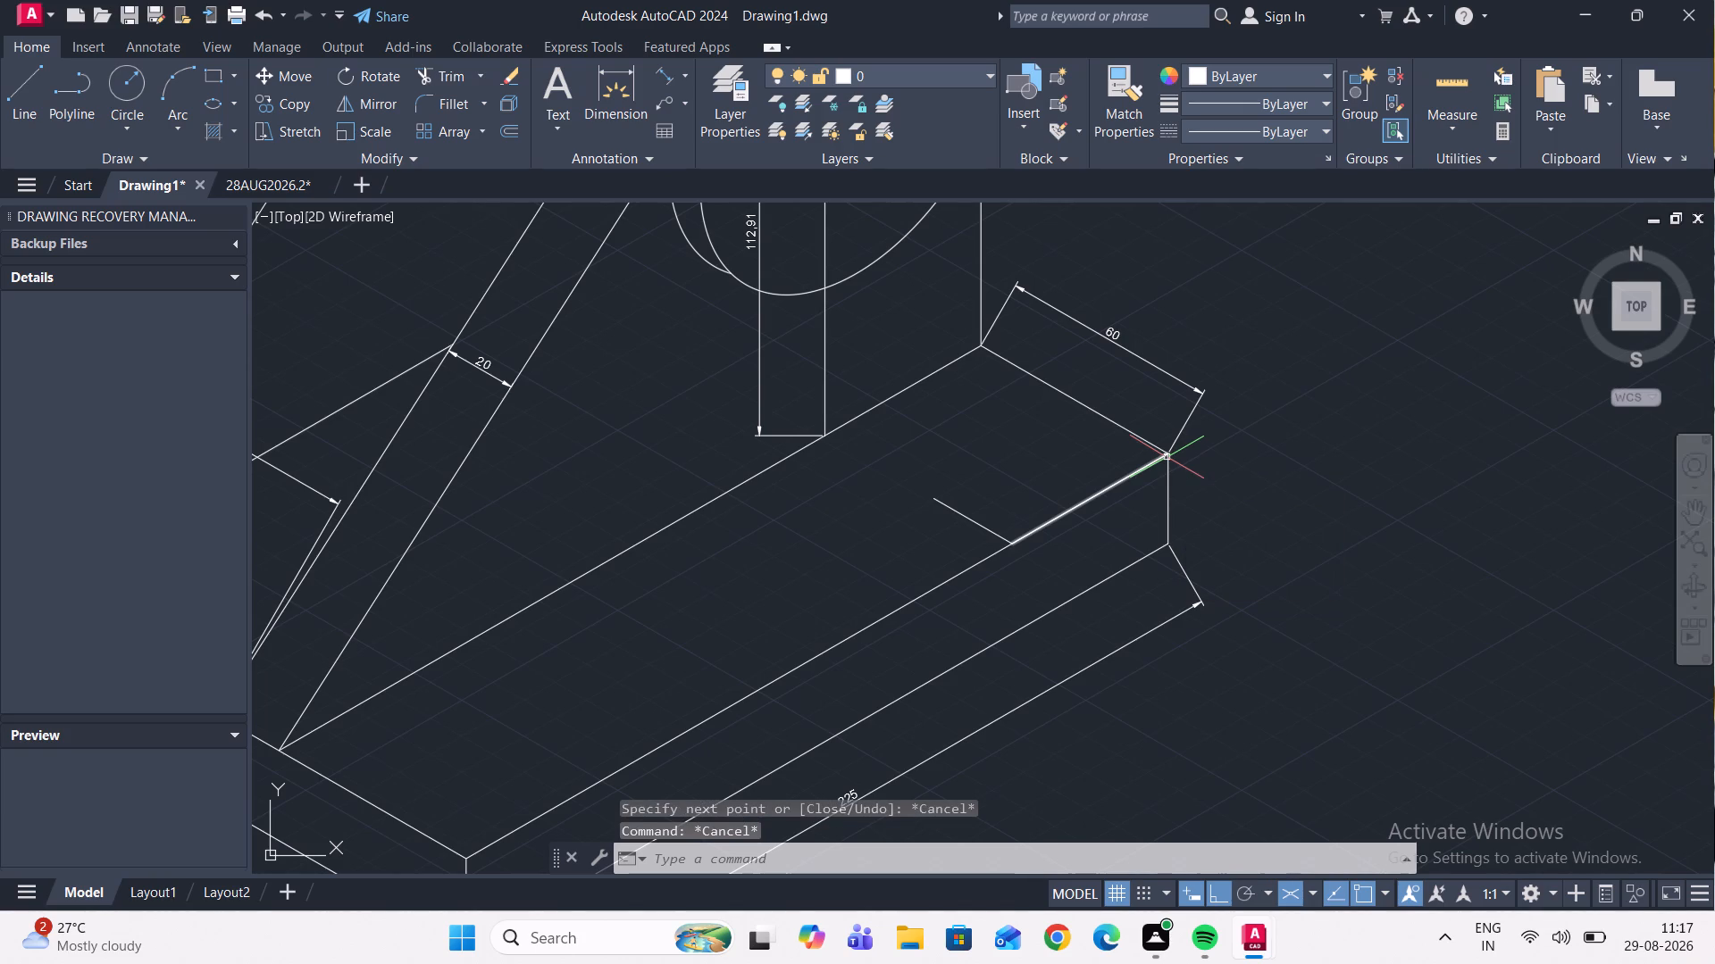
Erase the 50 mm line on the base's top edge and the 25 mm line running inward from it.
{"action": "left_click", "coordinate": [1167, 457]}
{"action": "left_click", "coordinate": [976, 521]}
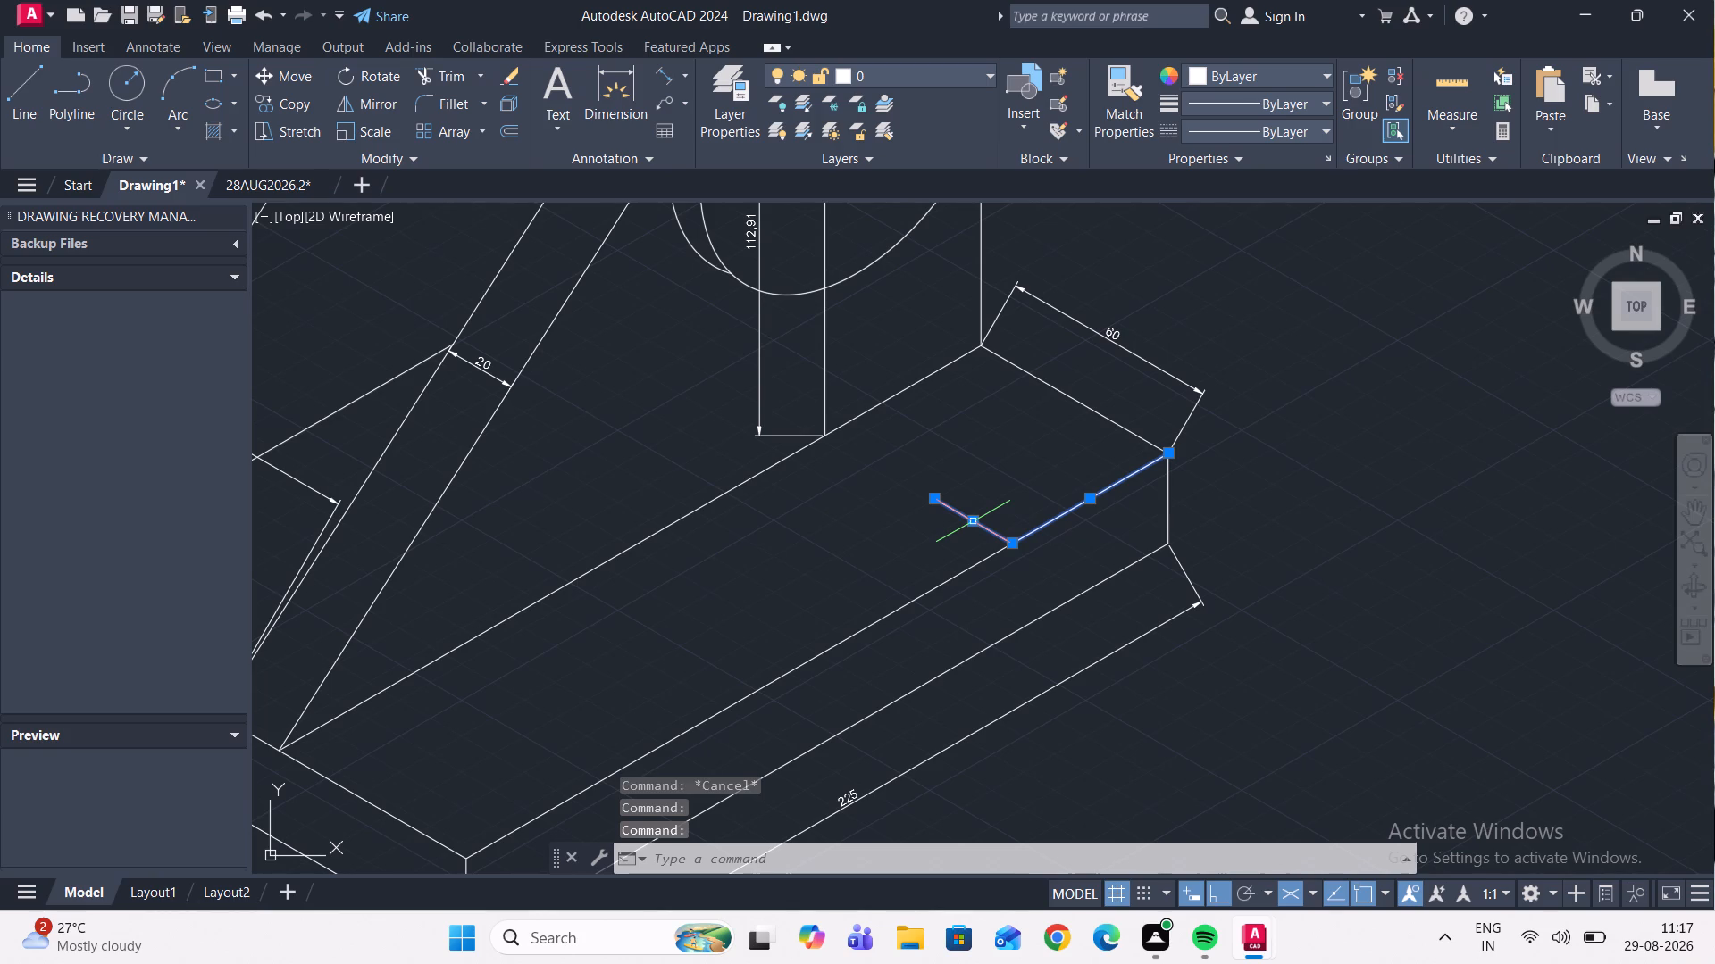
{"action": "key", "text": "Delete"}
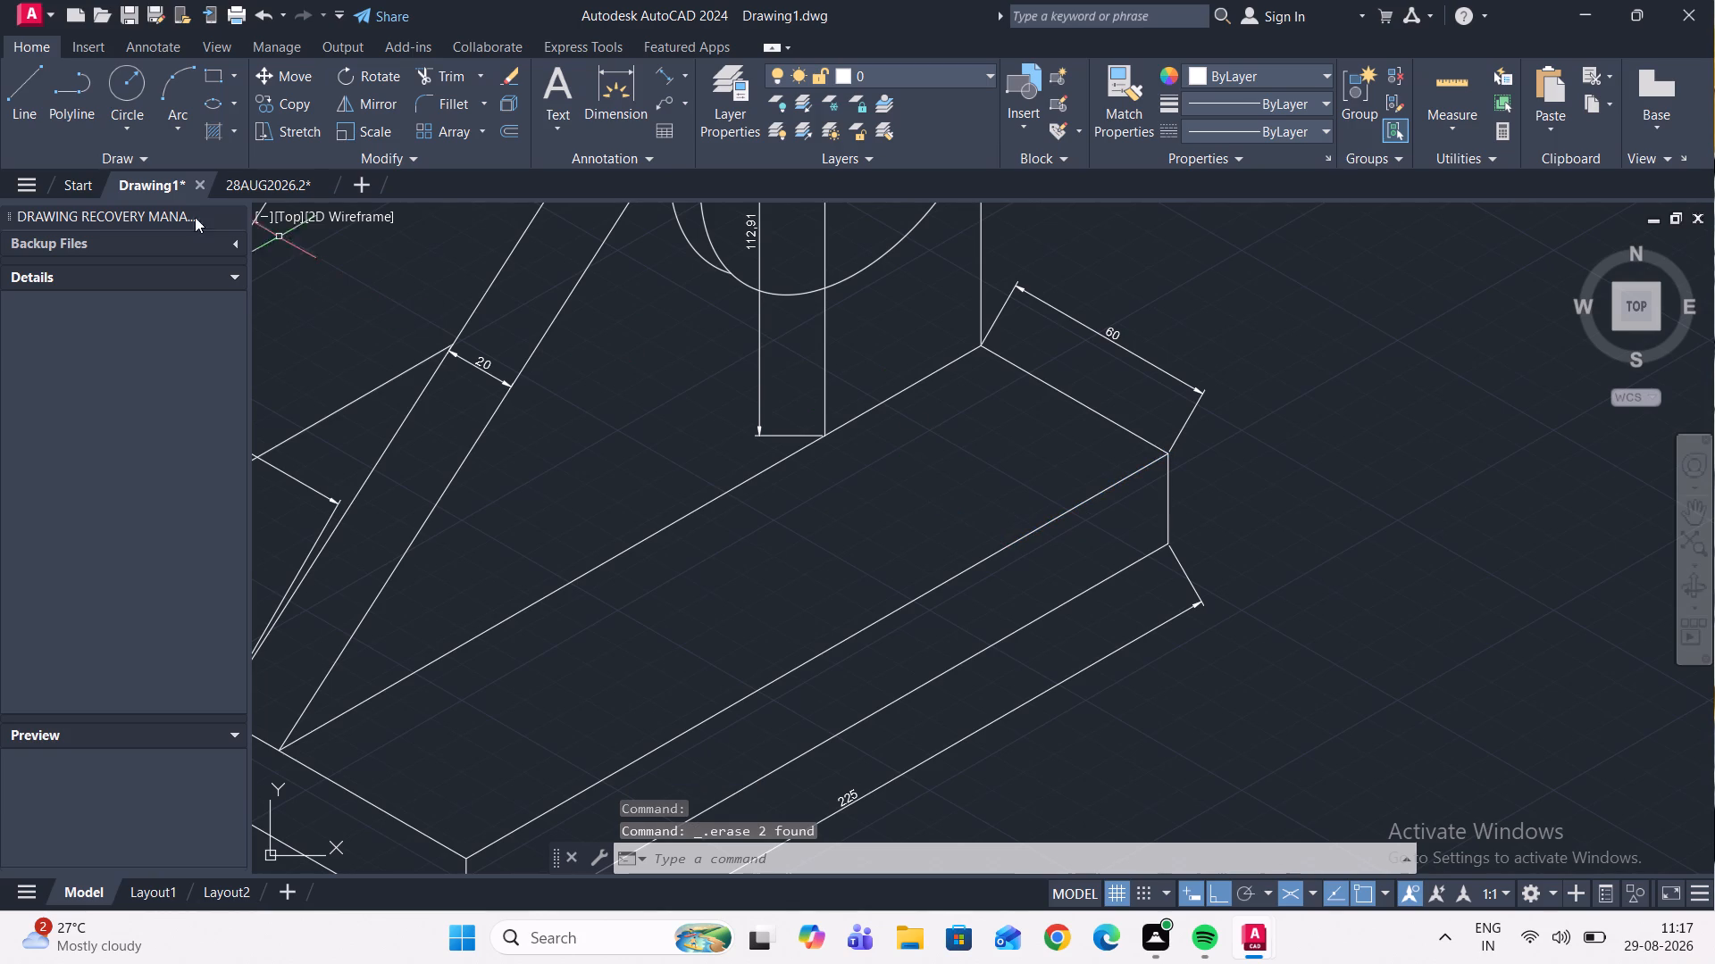
Draw a line 25 mm along the base's top edge from its right corner, continuing 25 mm inward across the top face.
{"action": "left_click", "coordinate": [30, 106]}
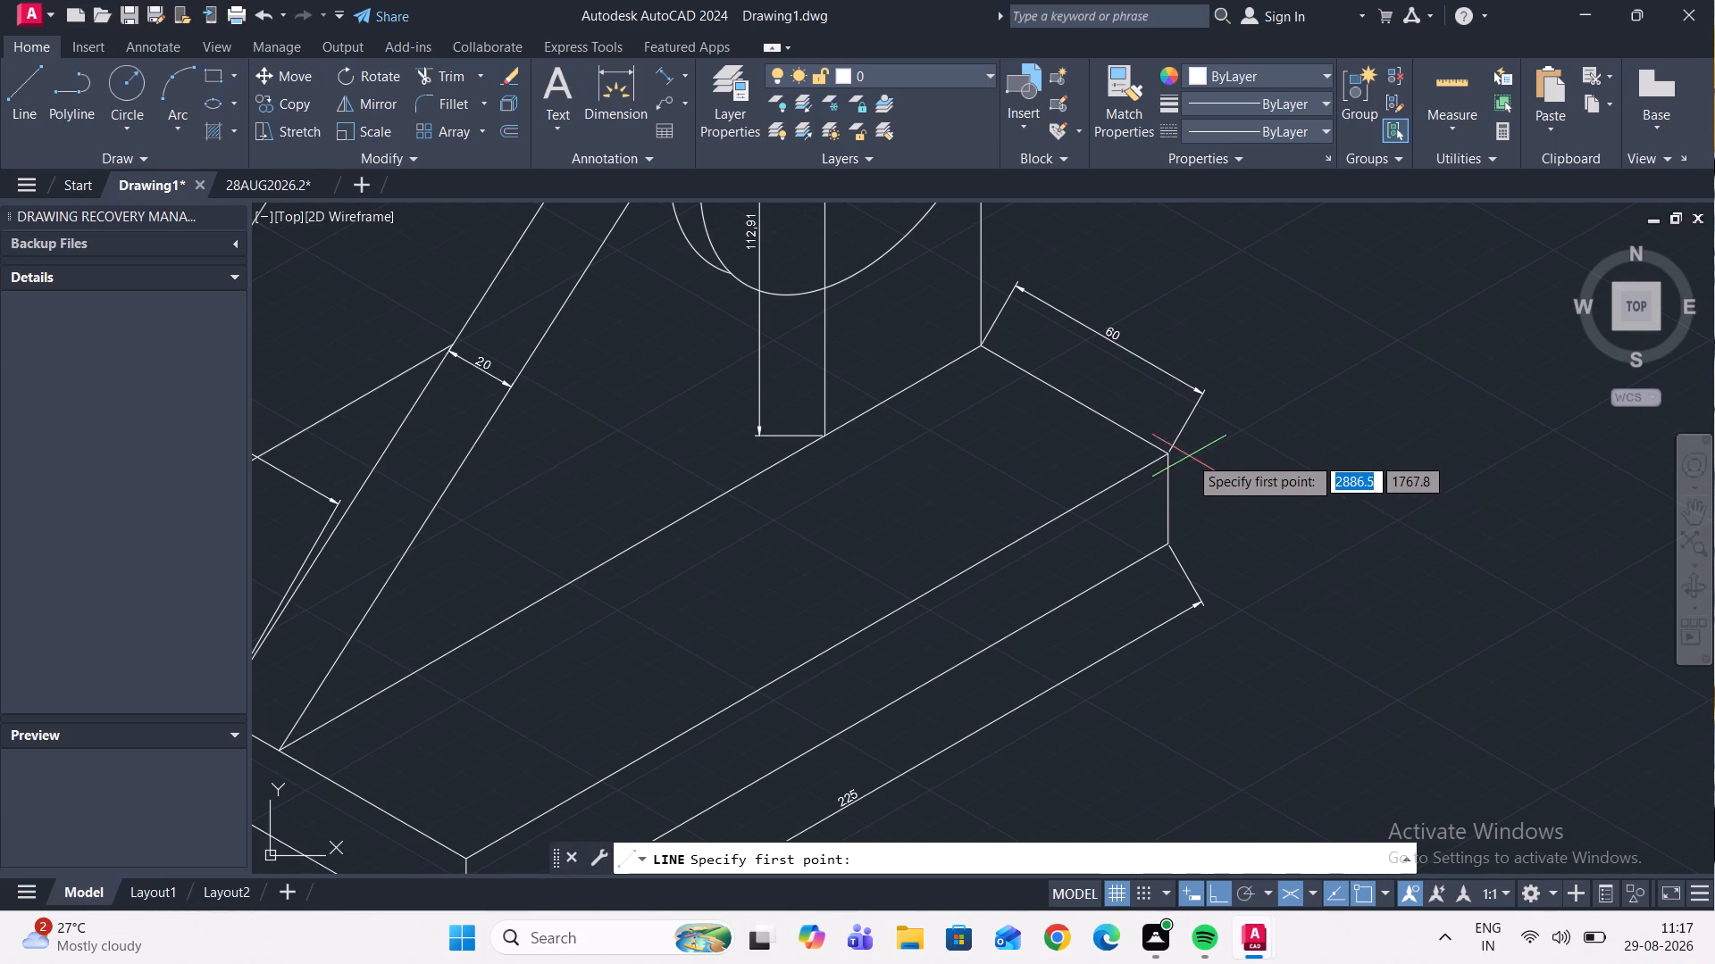
{"action": "left_click", "coordinate": [1168, 455]}
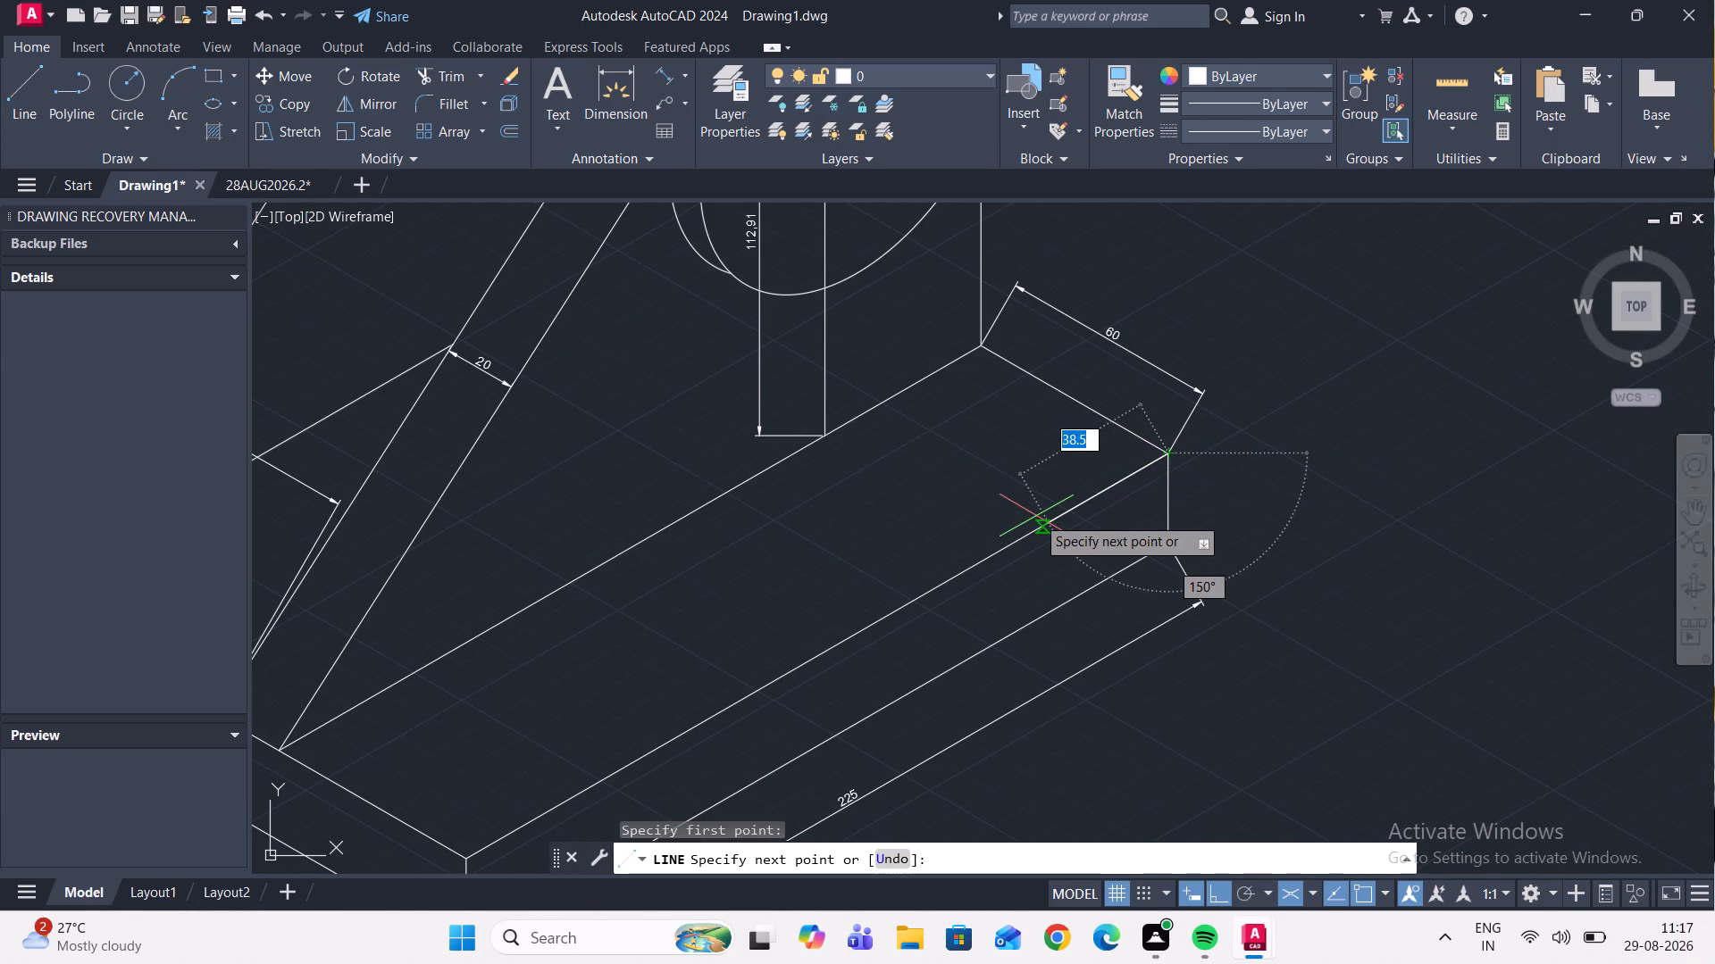
{"action": "type", "text": "25"}
{"action": "key", "text": "Return"}
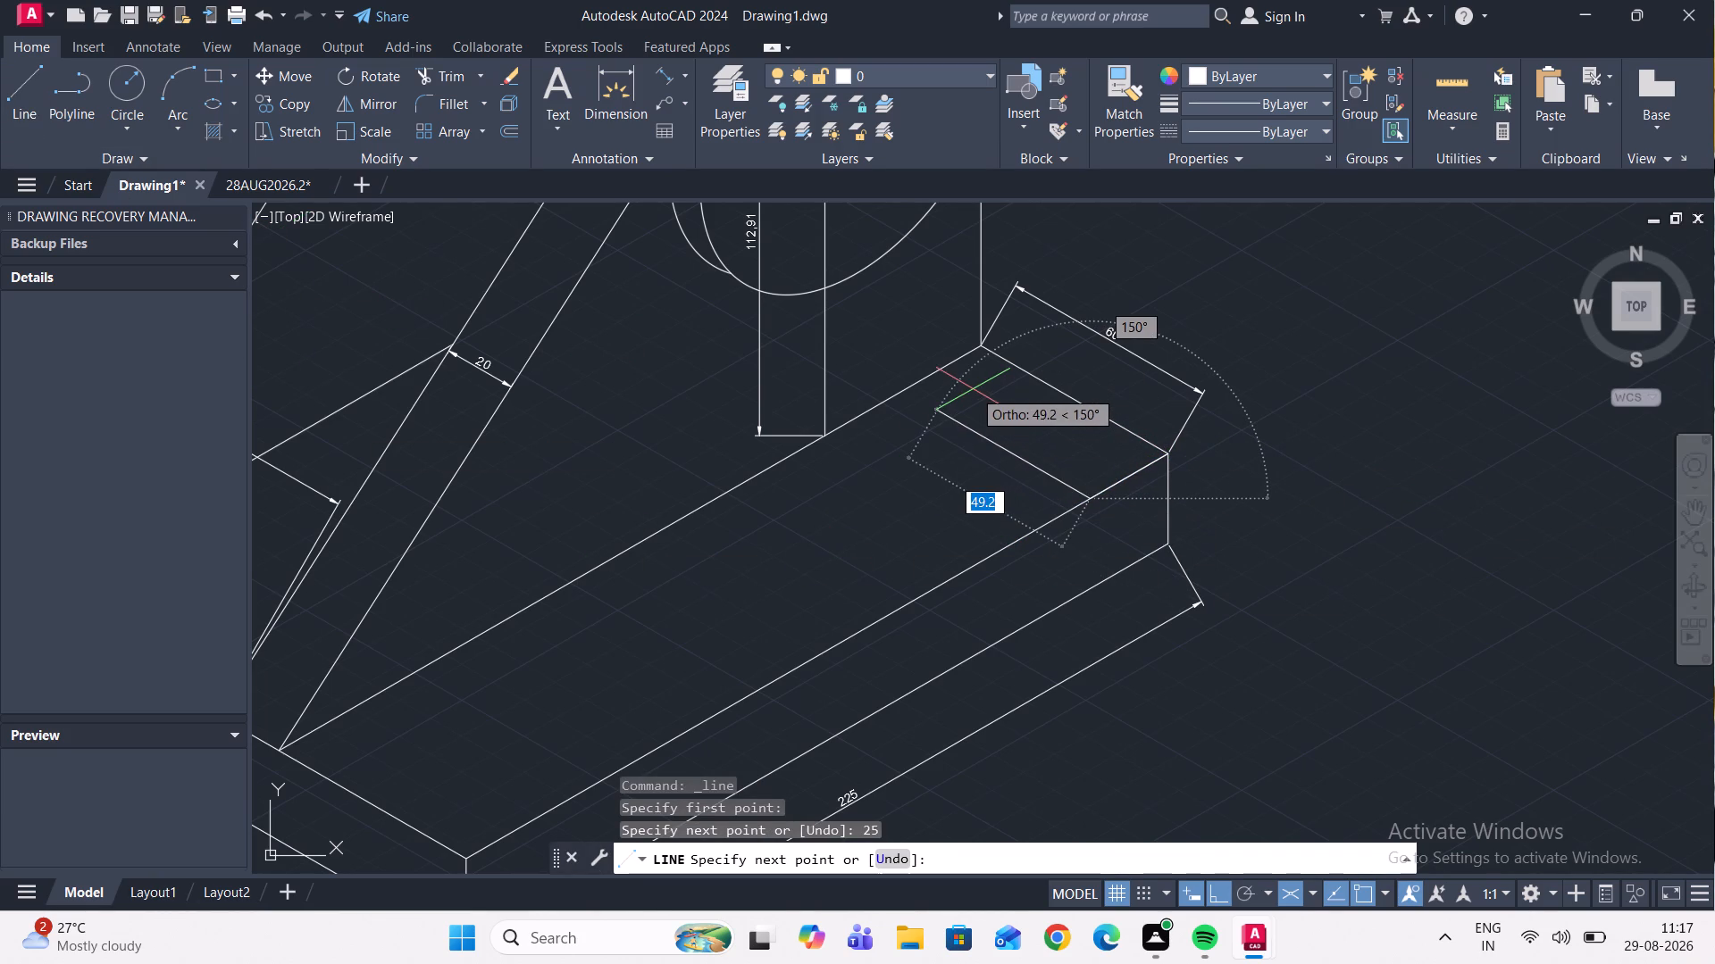
{"action": "type", "text": "25"}
{"action": "key", "text": "Return"}
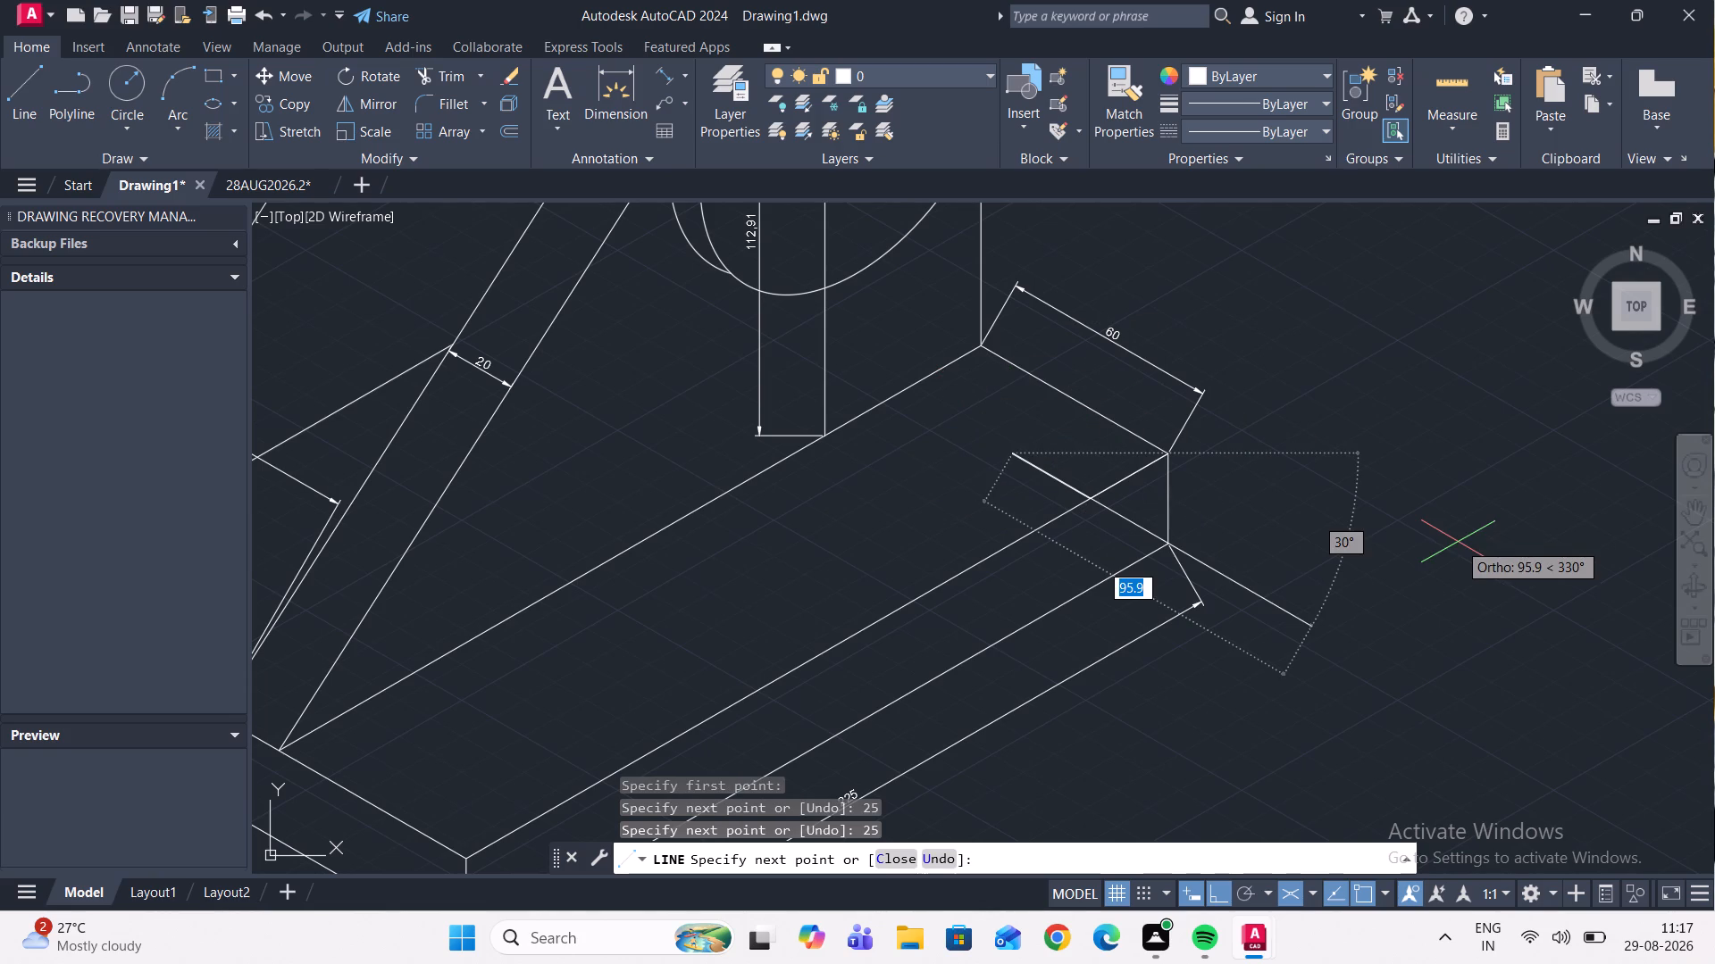
{"action": "key", "text": "Escape"}
Examine the whole dimensioned part, the base's top face and the two short lines near its right corner.
{"action": "scroll", "coordinate": [1416, 576], "scroll_direction": "down", "scroll_amount": 1}
{"action": "scroll", "coordinate": [1275, 495], "scroll_direction": "down", "scroll_amount": 1}
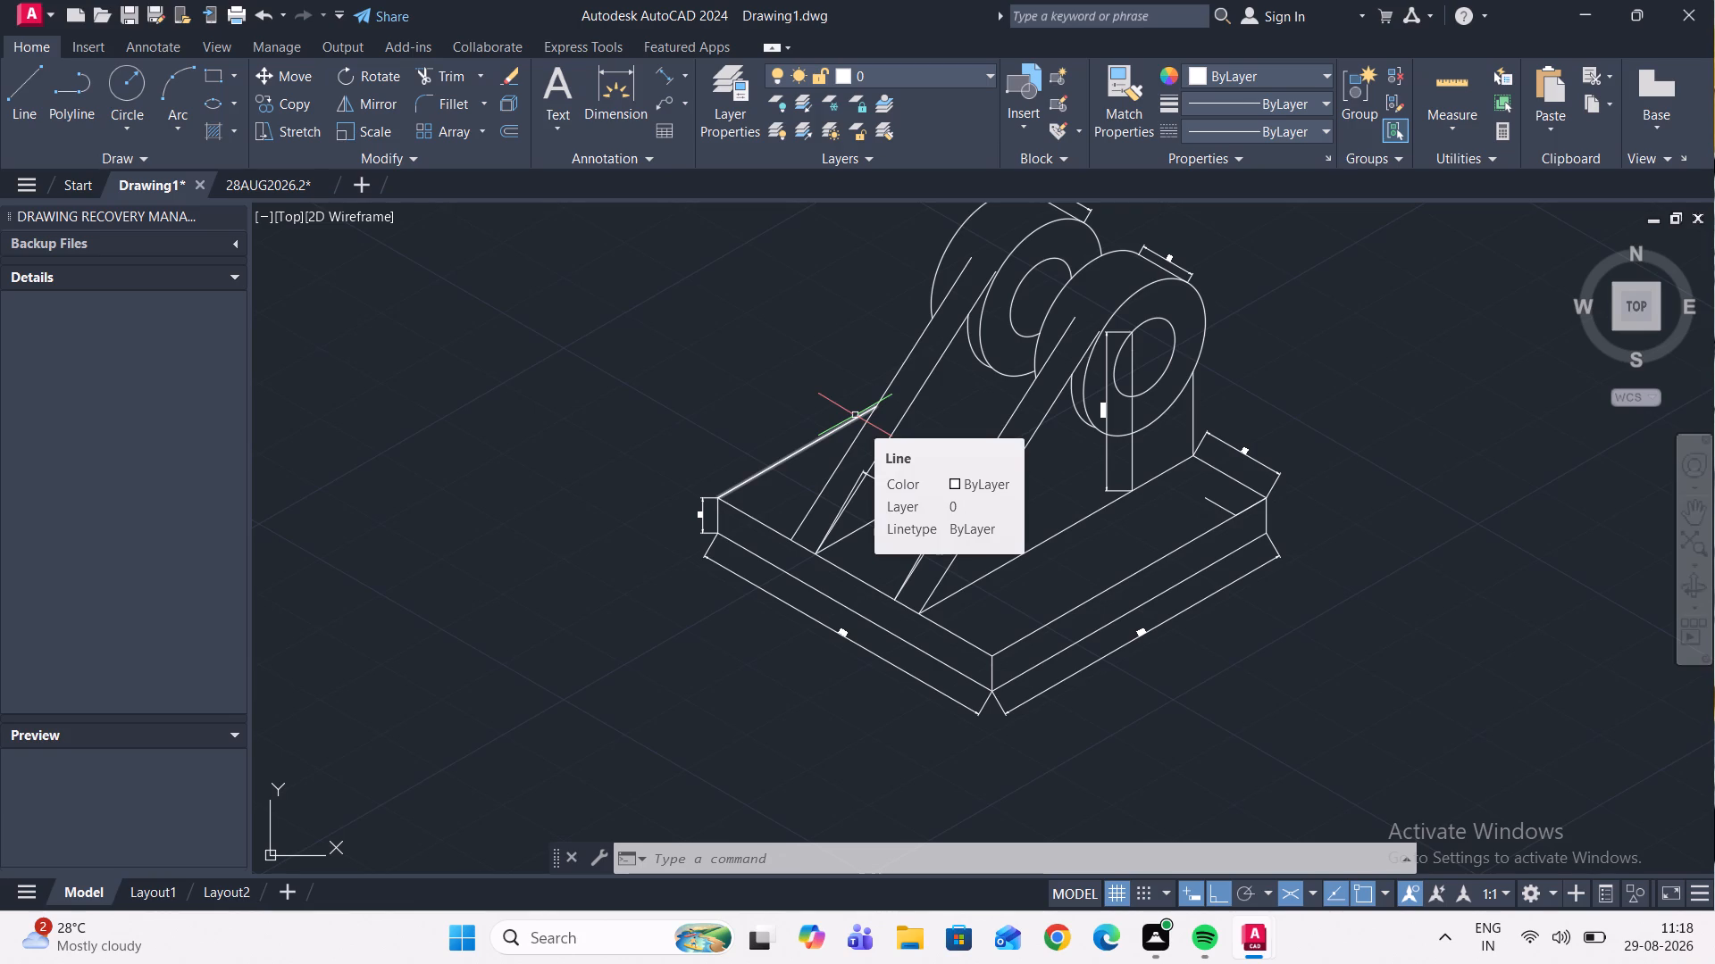
{"action": "scroll", "coordinate": [1003, 379], "scroll_direction": "down", "scroll_amount": 1}
{"action": "scroll", "coordinate": [1108, 382], "scroll_direction": "down", "scroll_amount": 1}
{"action": "scroll", "coordinate": [1134, 406], "scroll_direction": "up", "scroll_amount": 4}
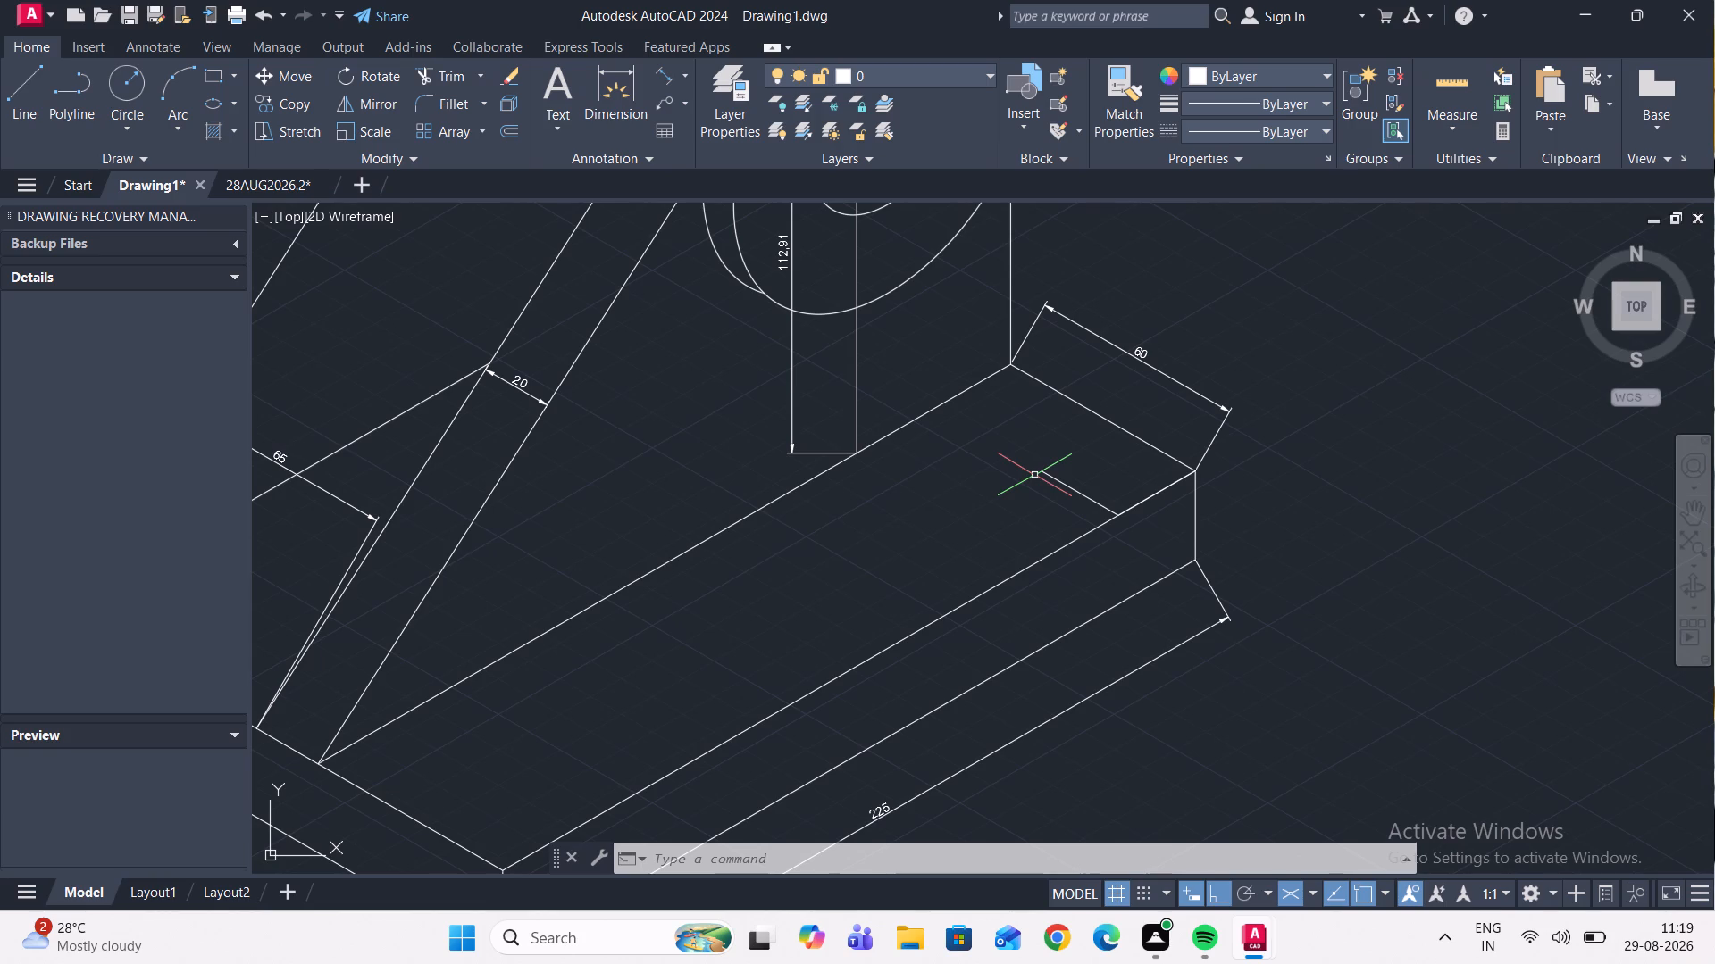
{"action": "scroll", "coordinate": [121, 200], "scroll_direction": "down", "scroll_amount": 1}
{"action": "scroll", "coordinate": [644, 628], "scroll_direction": "down", "scroll_amount": 4}
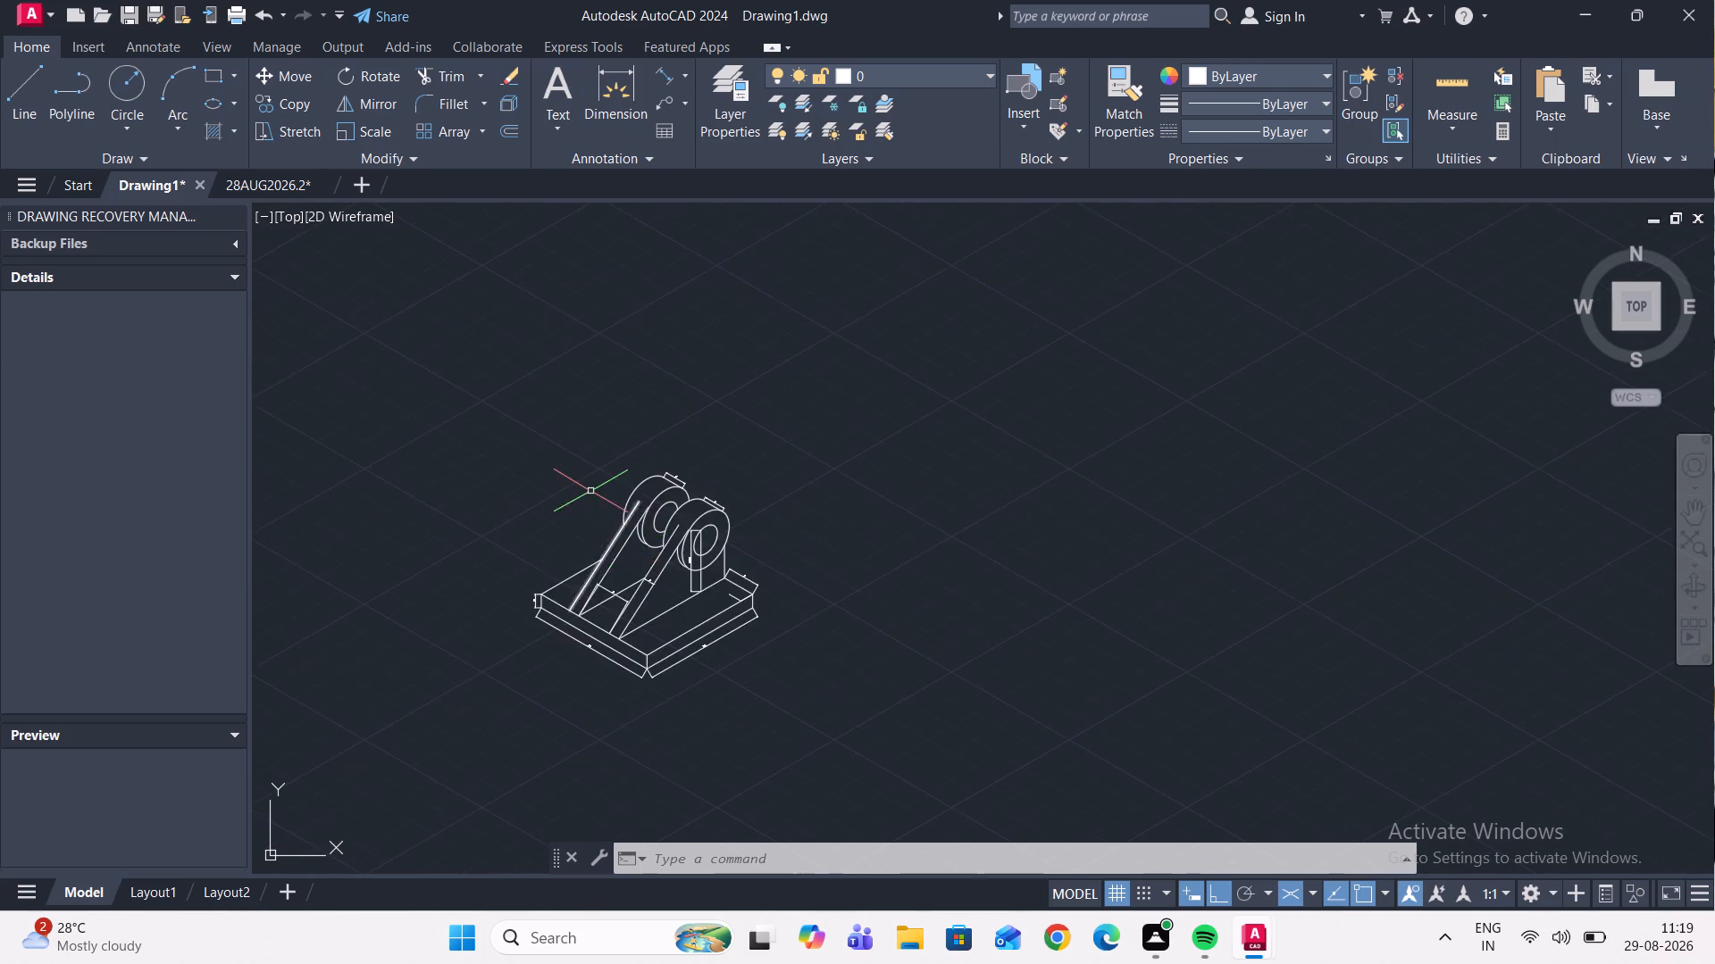
{"action": "scroll", "coordinate": [590, 489], "scroll_direction": "down", "scroll_amount": 1}
{"action": "scroll", "coordinate": [630, 522], "scroll_direction": "up", "scroll_amount": 3}
{"action": "scroll", "coordinate": [707, 511], "scroll_direction": "up", "scroll_amount": 2}
{"action": "scroll", "coordinate": [719, 471], "scroll_direction": "down", "scroll_amount": 2}
{"action": "scroll", "coordinate": [481, 469], "scroll_direction": "down", "scroll_amount": 1}
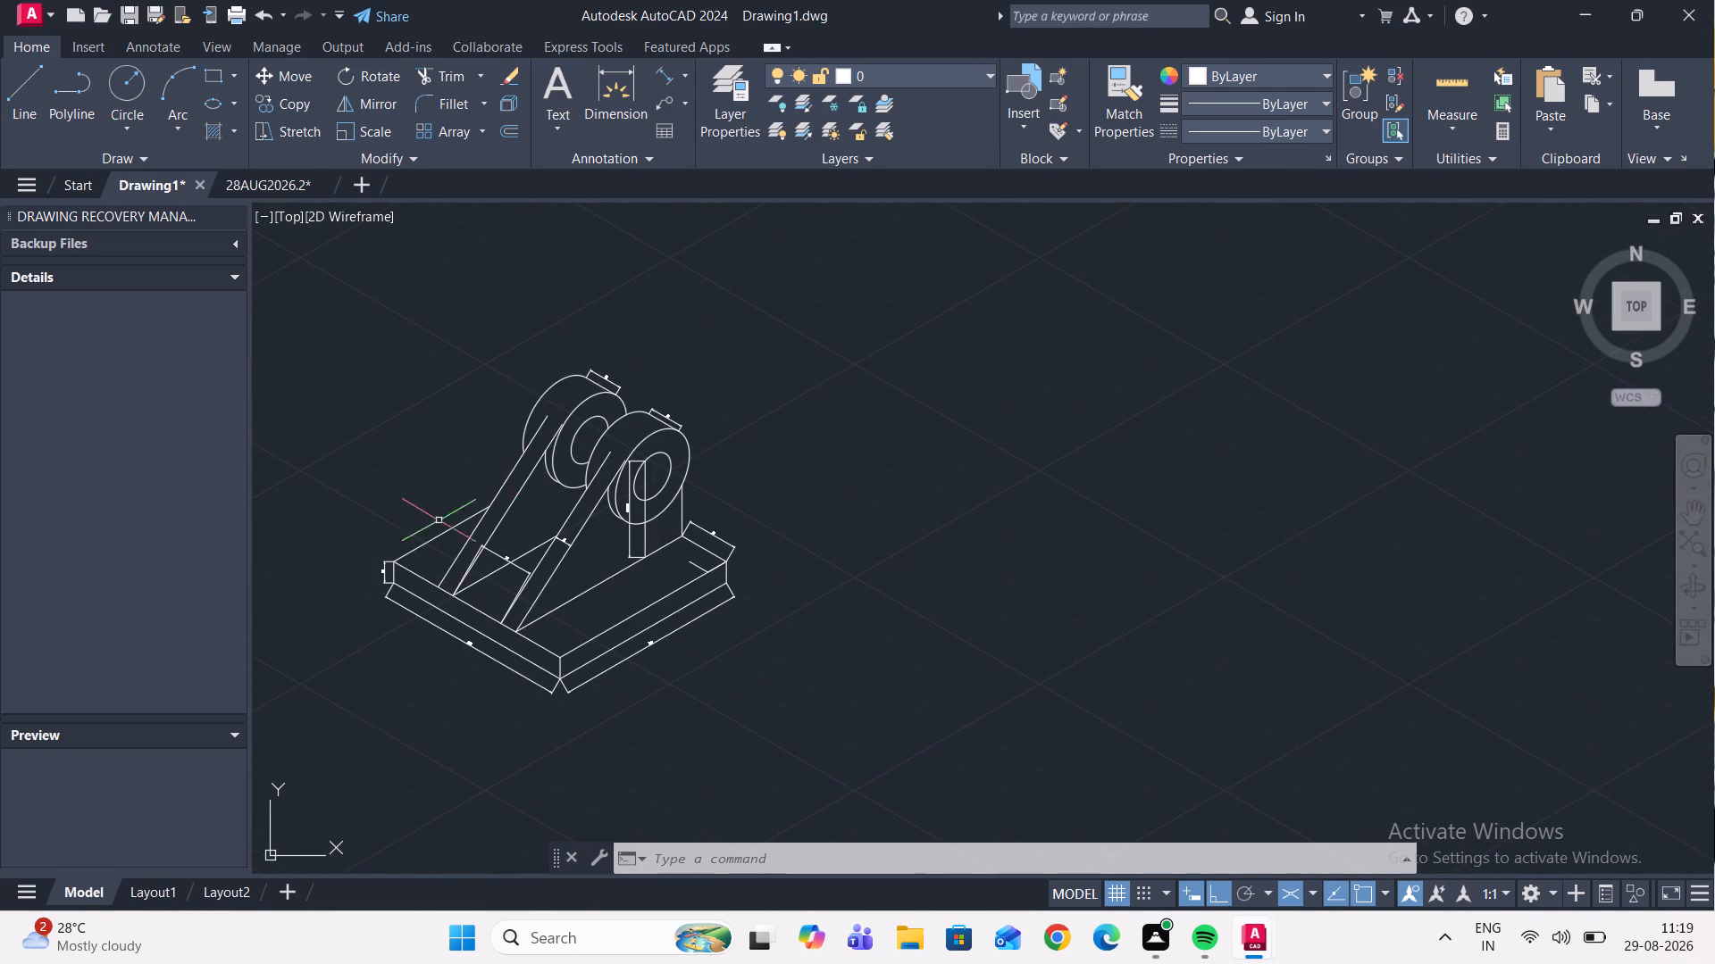
{"action": "scroll", "coordinate": [393, 594], "scroll_direction": "up", "scroll_amount": 2}
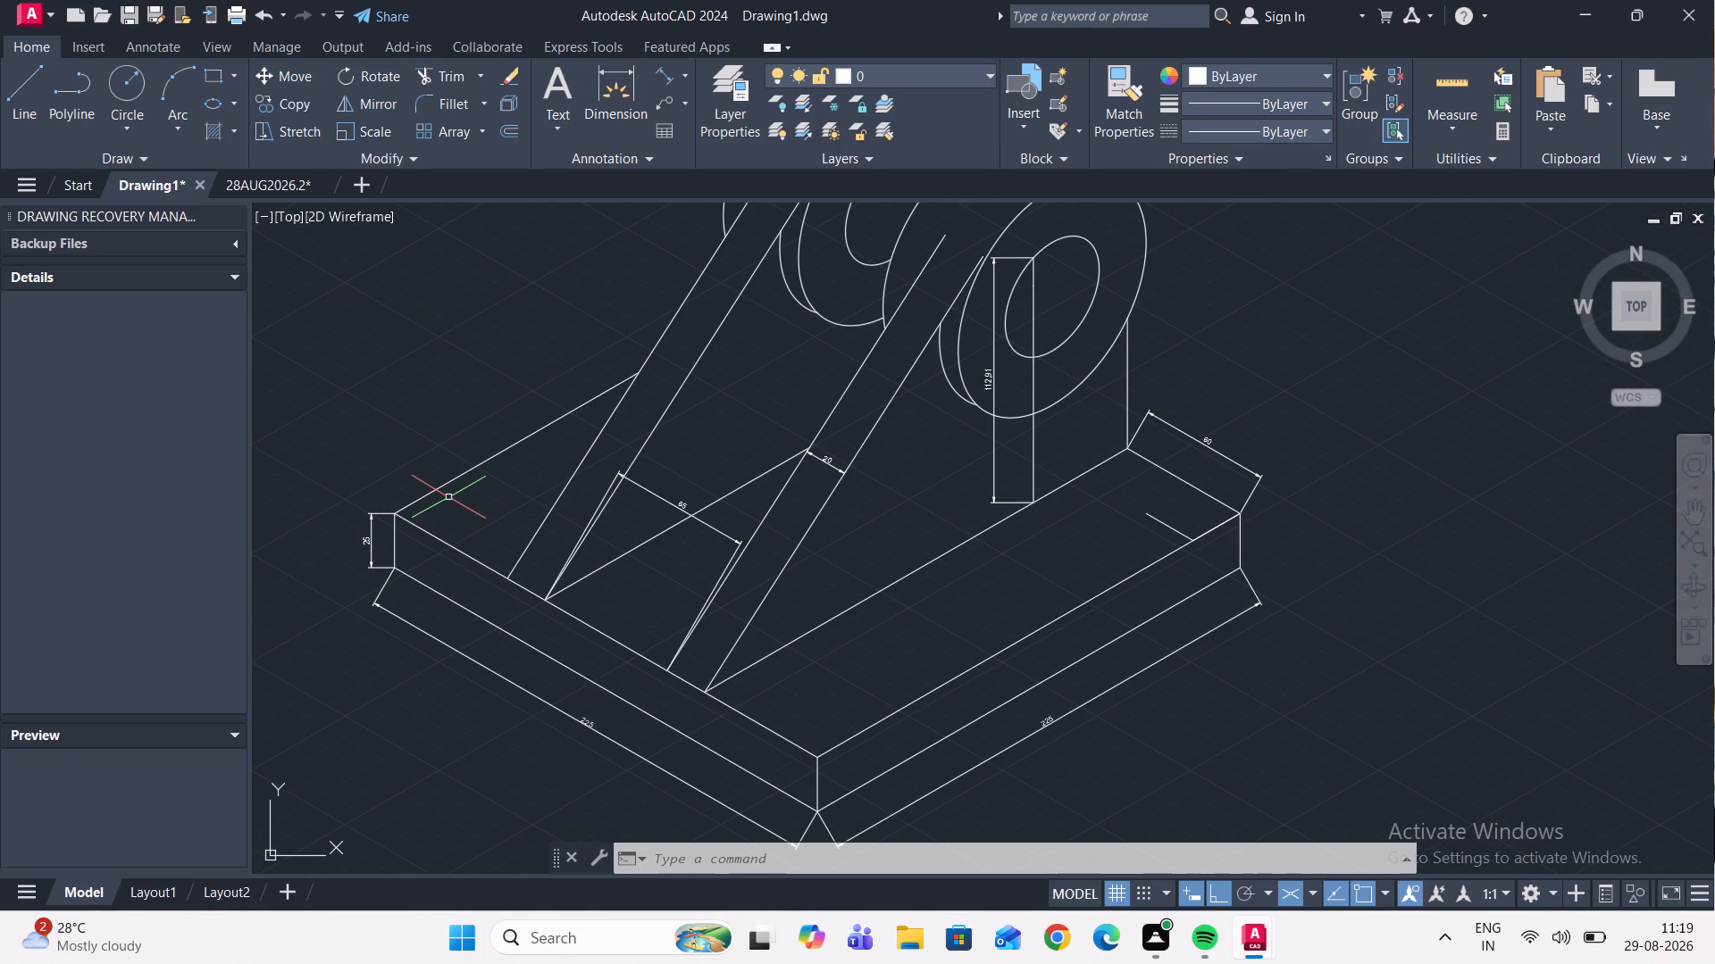
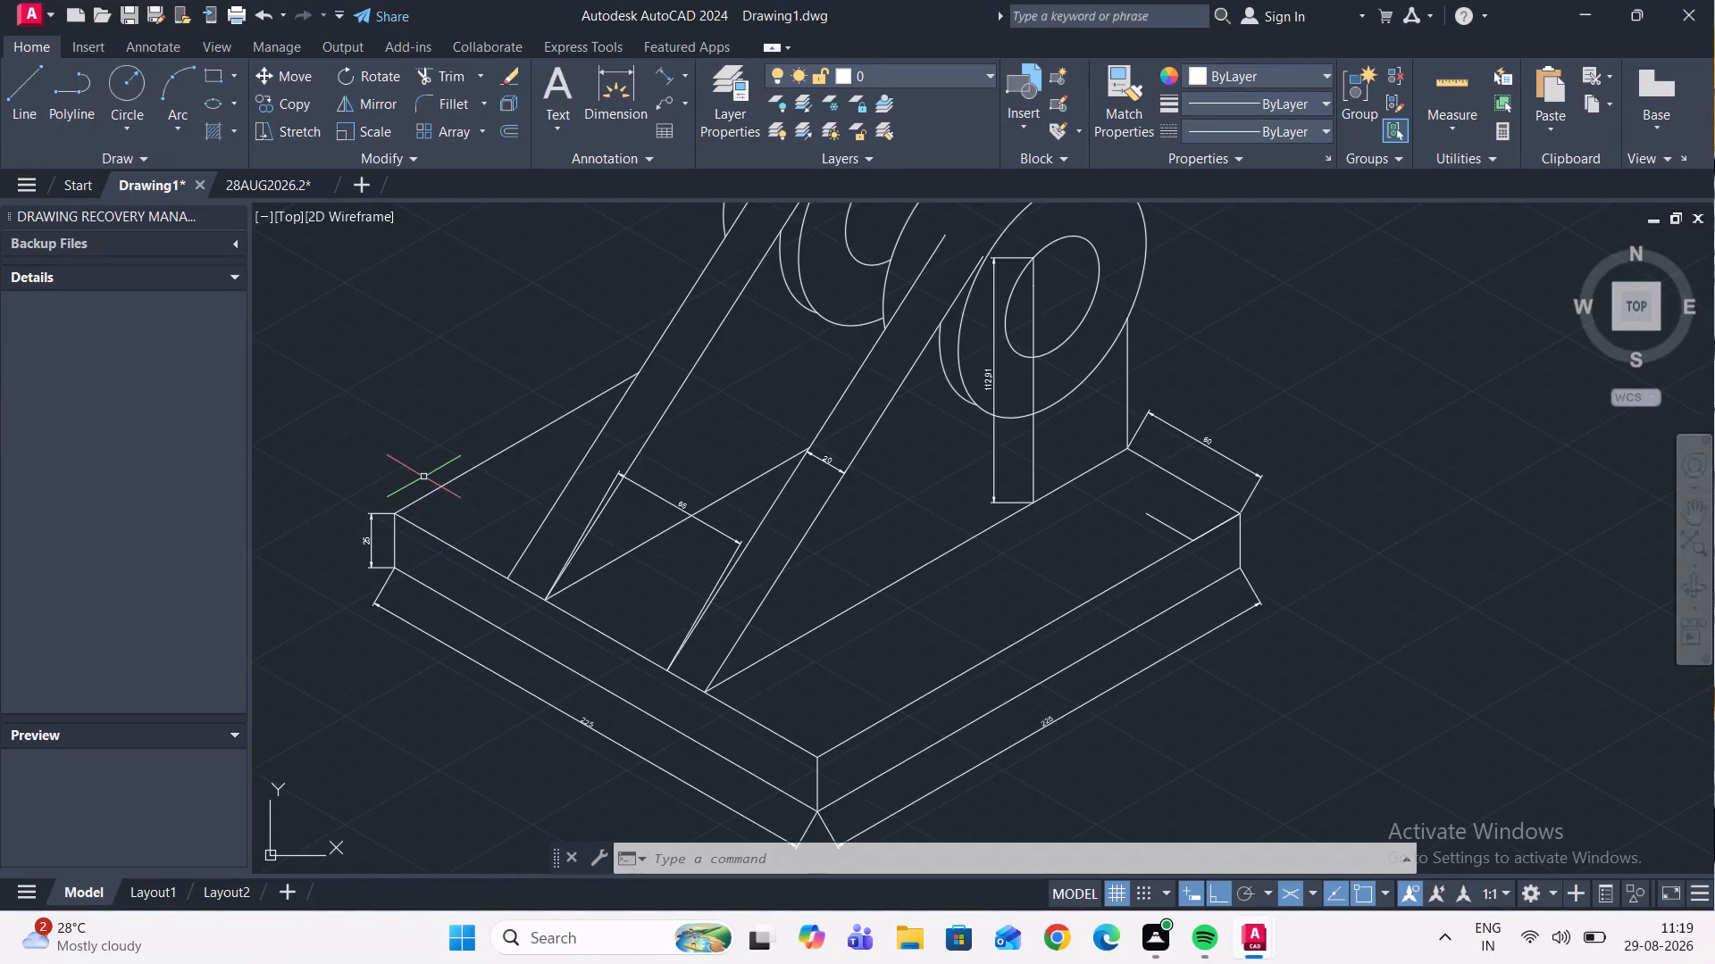
Draw an isocircle of radius 10 mm on the base's top face, centred on the inner end of the 25 mm inward line.
{"action": "scroll", "coordinate": [611, 544], "scroll_direction": "down", "scroll_amount": 5}
{"action": "scroll", "coordinate": [632, 534], "scroll_direction": "up", "scroll_amount": 5}
{"action": "scroll", "coordinate": [561, 428], "scroll_direction": "down", "scroll_amount": 2}
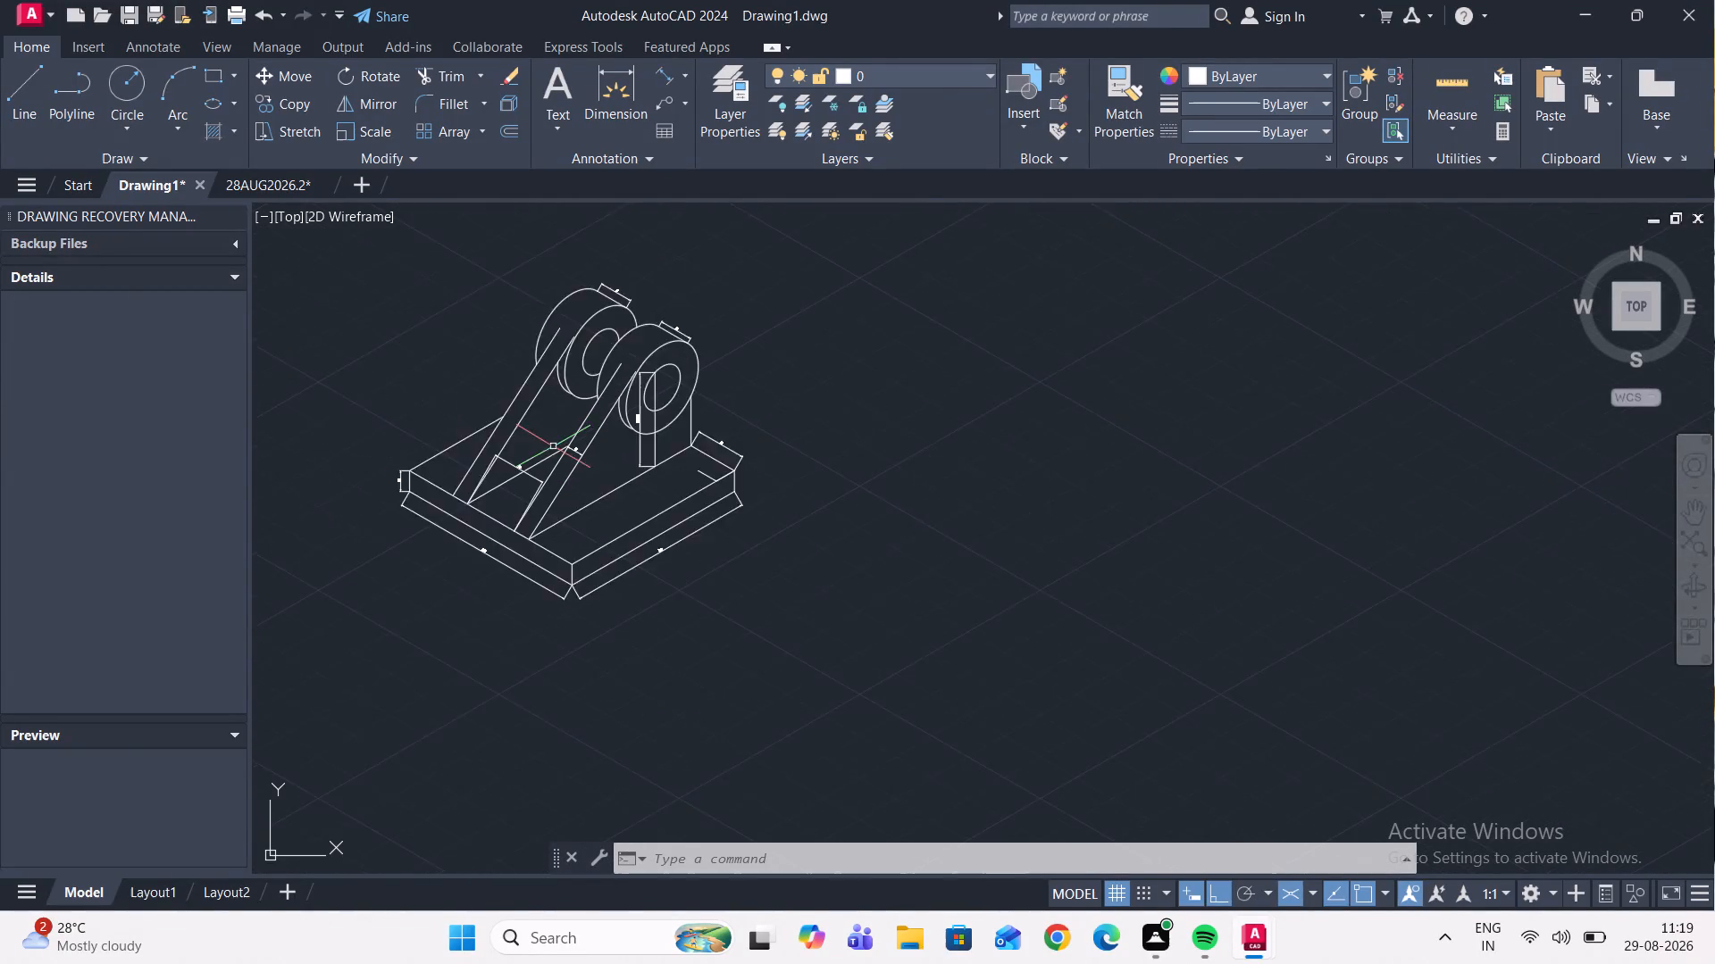
{"action": "scroll", "coordinate": [553, 446], "scroll_direction": "down", "scroll_amount": 1}
{"action": "scroll", "coordinate": [513, 458], "scroll_direction": "up", "scroll_amount": 4}
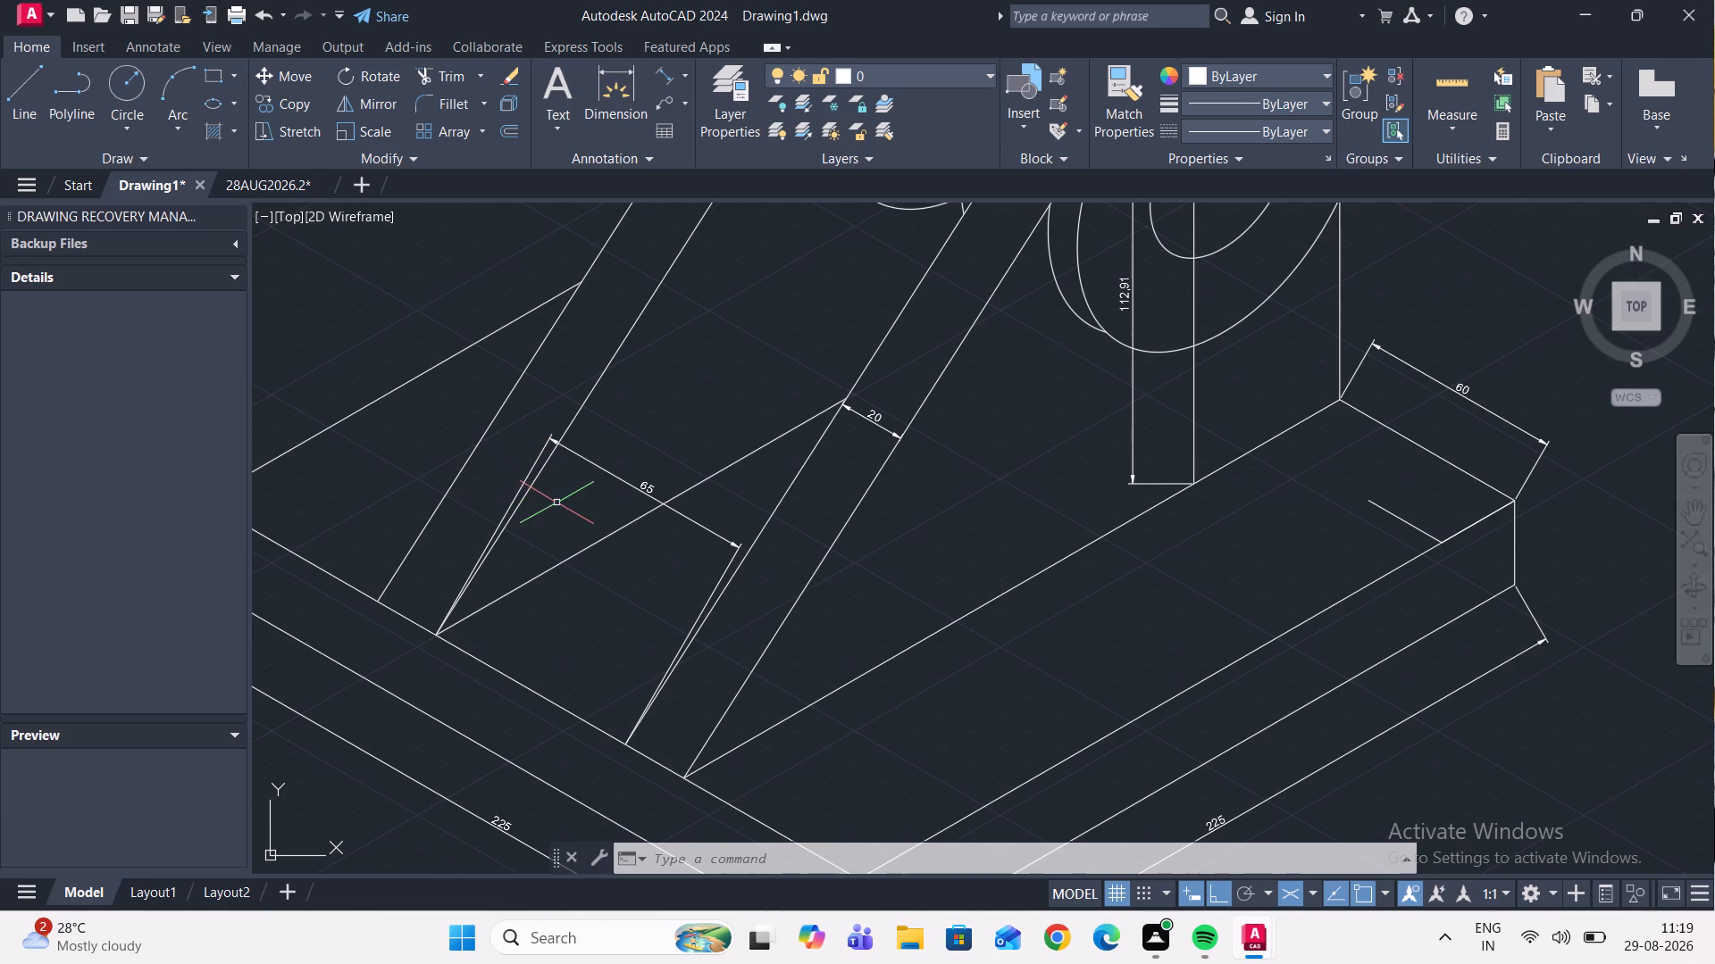
{"action": "scroll", "coordinate": [580, 532], "scroll_direction": "down", "scroll_amount": 3}
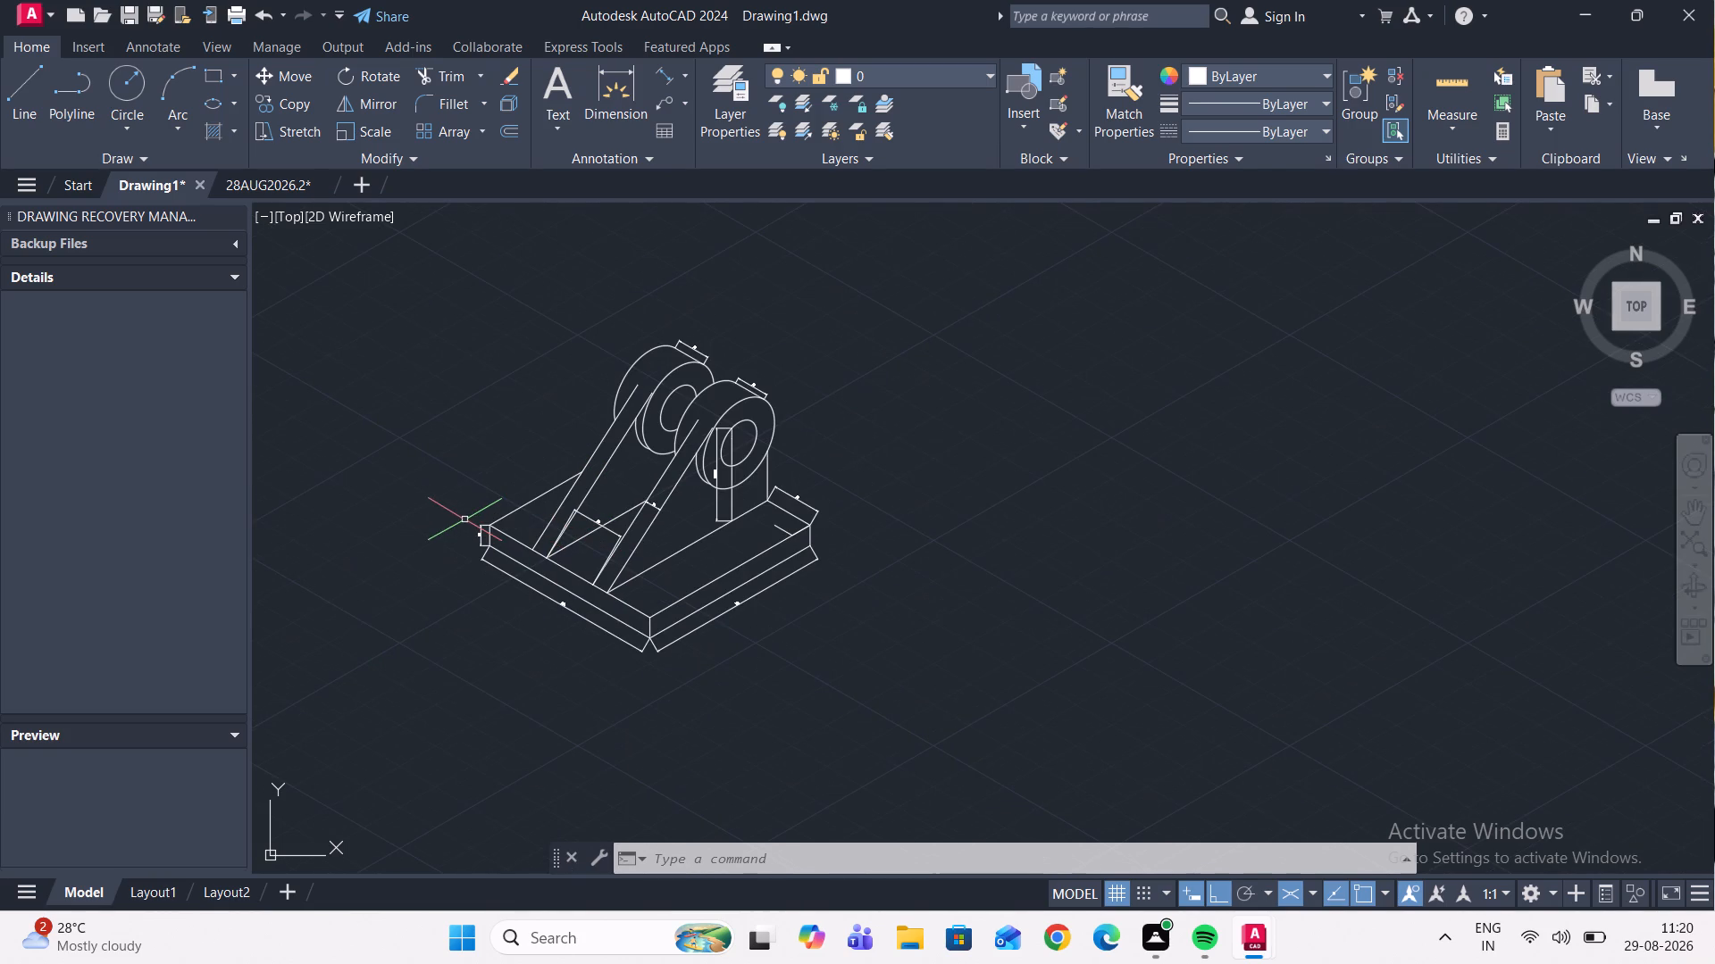
{"action": "scroll", "coordinate": [470, 518], "scroll_direction": "up", "scroll_amount": 1}
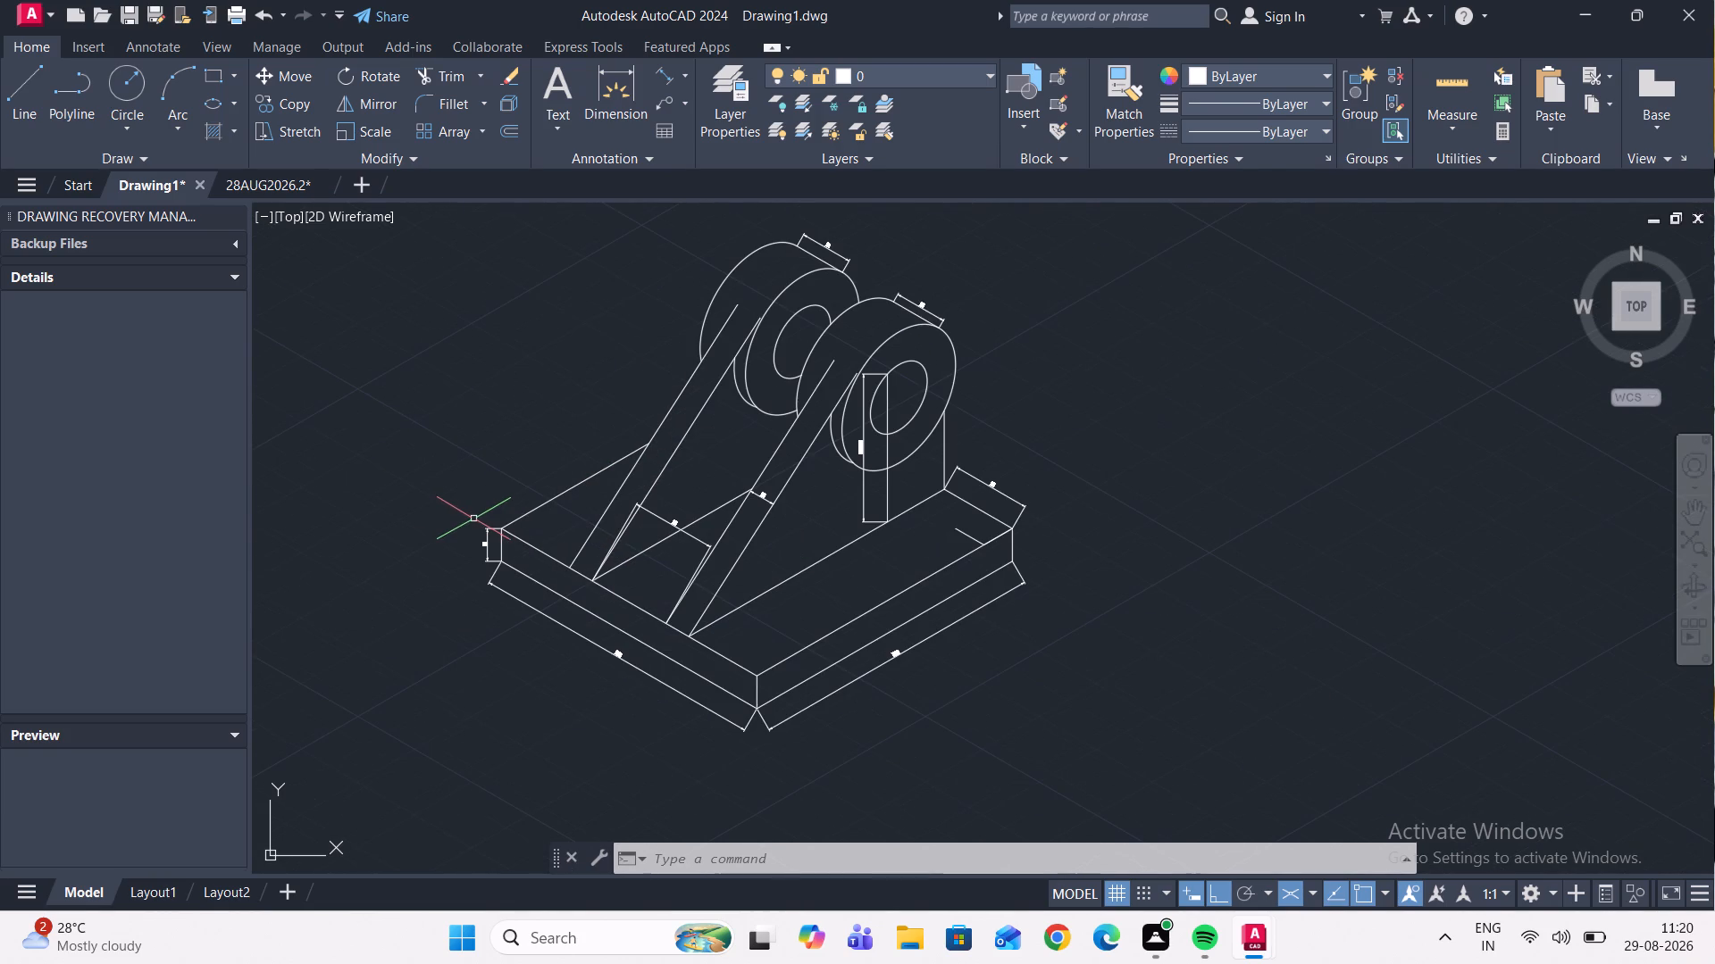
{"action": "left_click", "coordinate": [238, 100]}
{"action": "left_click", "coordinate": [274, 195]}
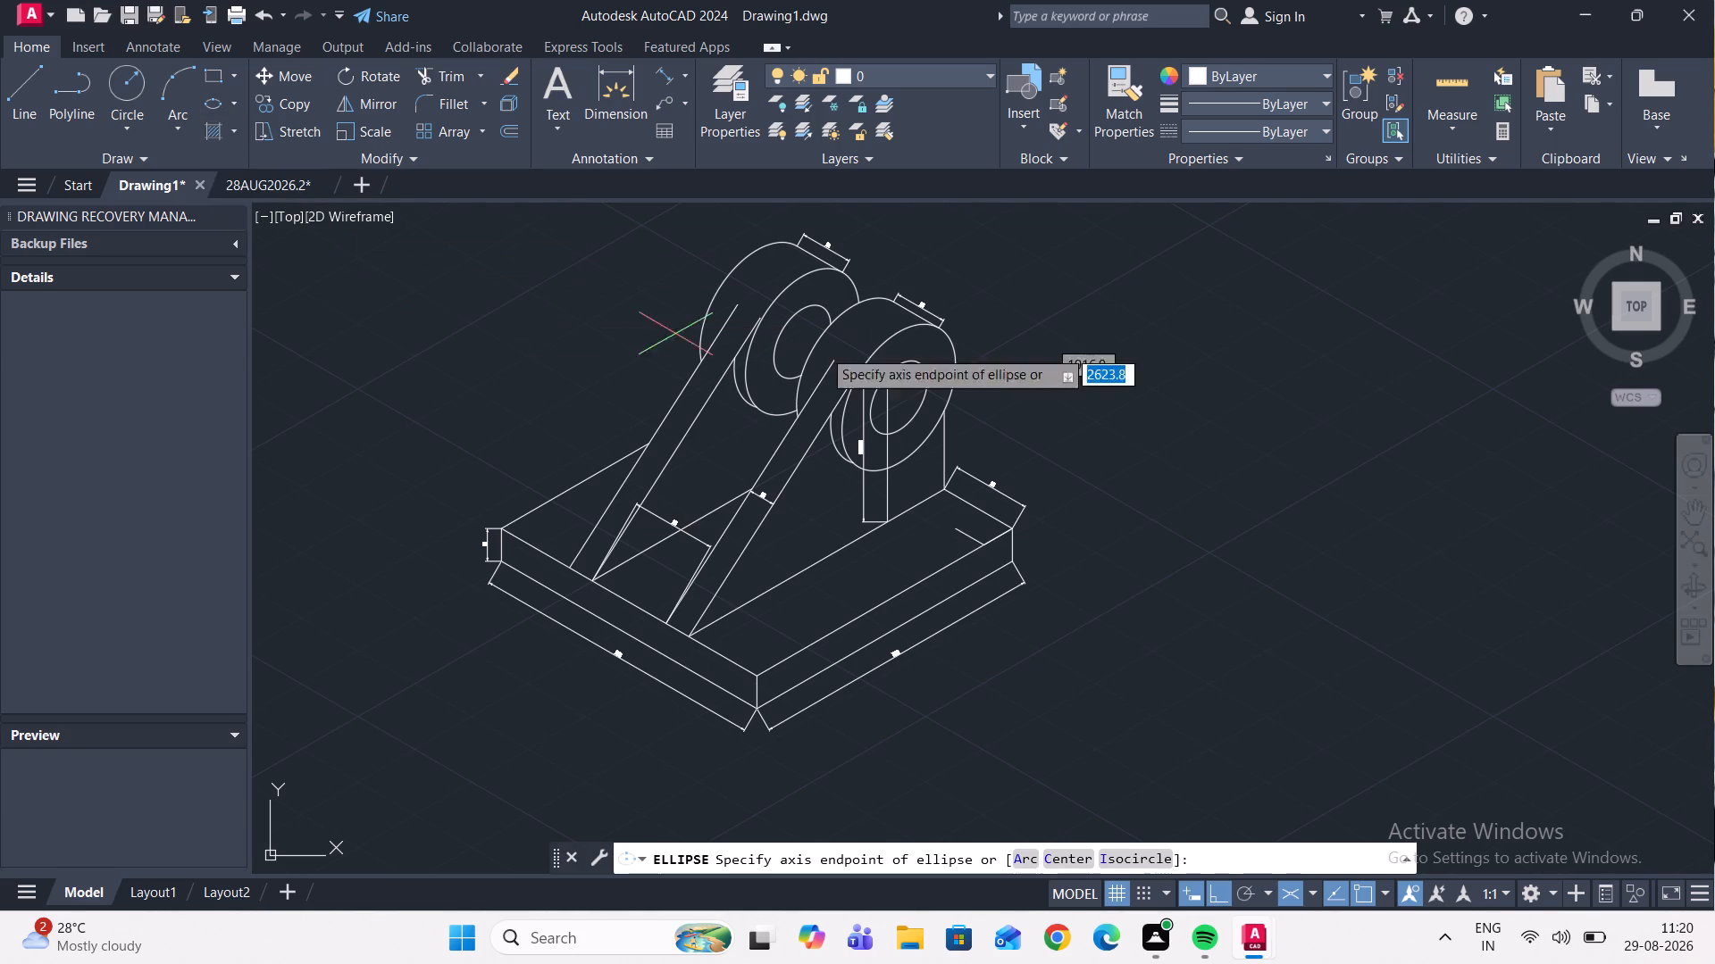
{"action": "left_click", "coordinate": [1157, 861]}
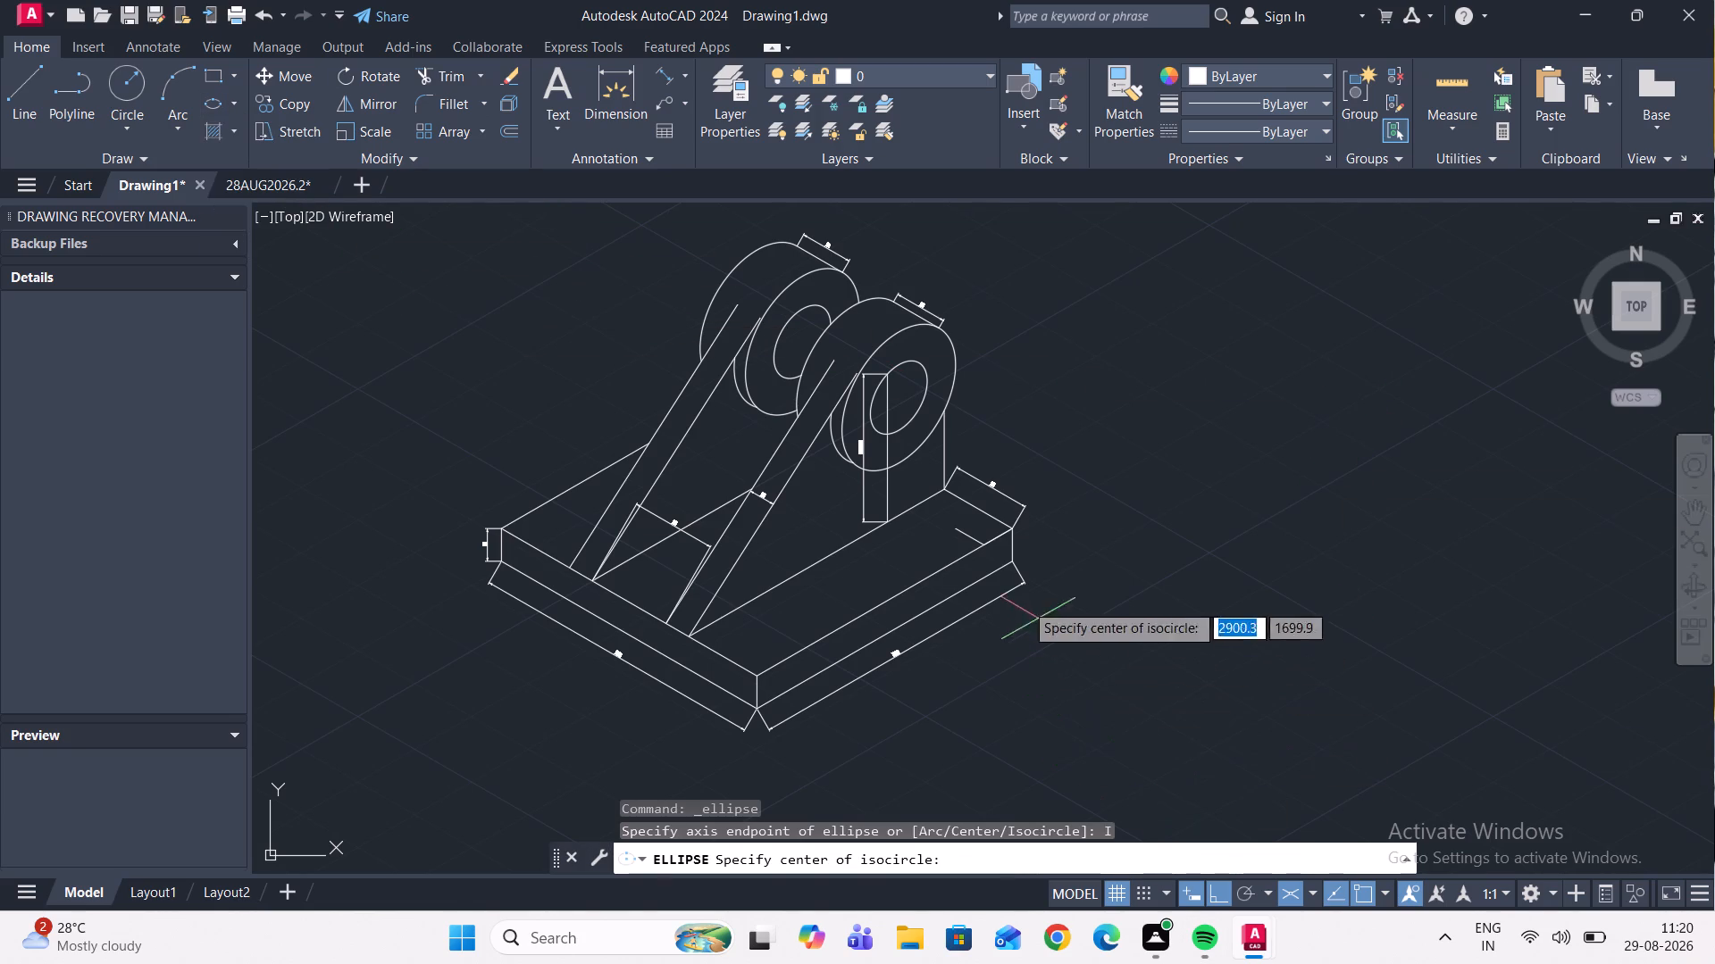
{"action": "scroll", "coordinate": [966, 535], "scroll_direction": "up", "scroll_amount": 4}
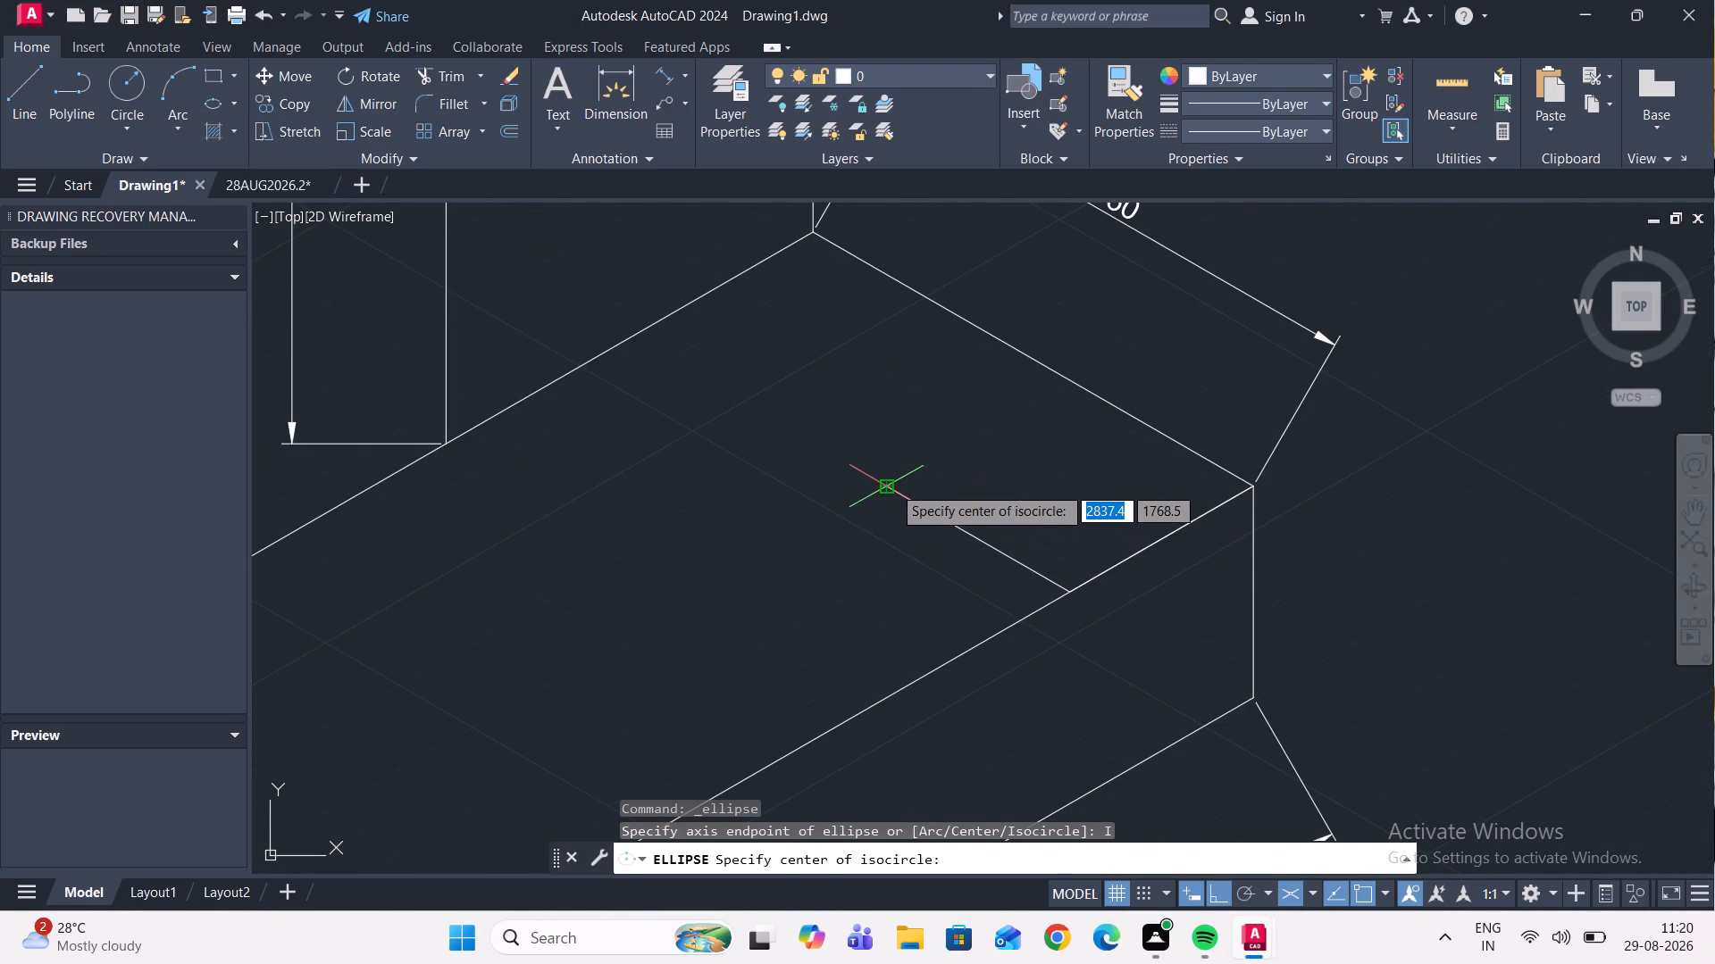
{"action": "left_click", "coordinate": [892, 486]}
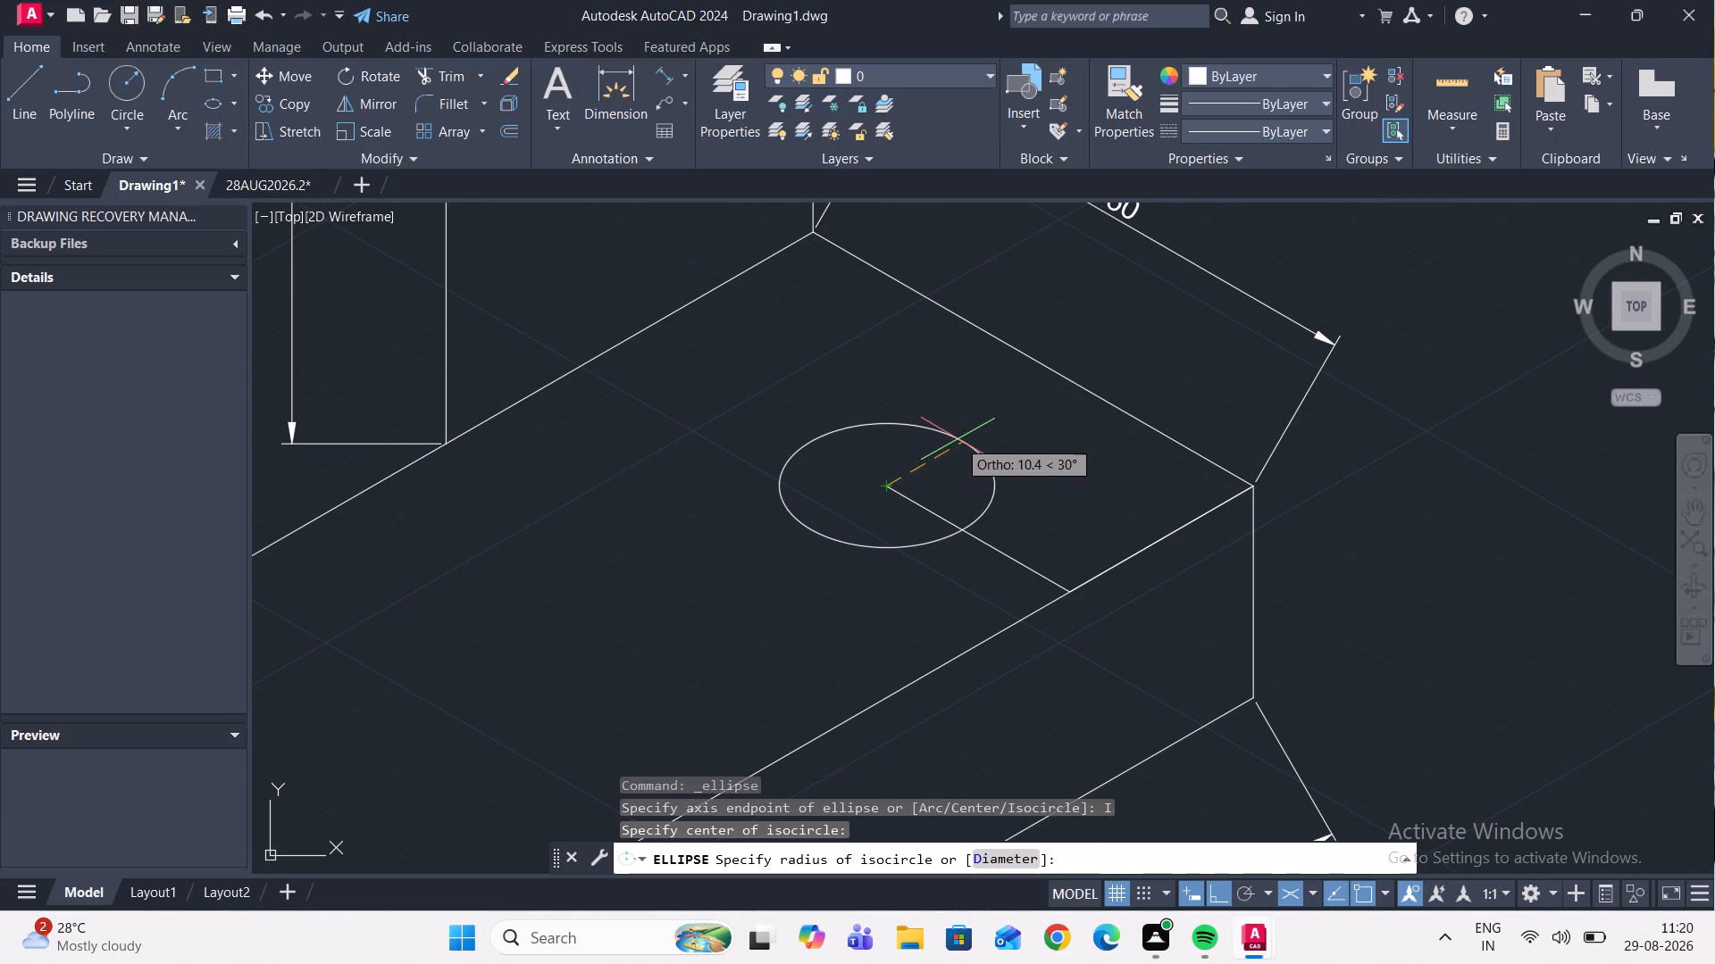
{"action": "type", "text": "10"}
{"action": "key", "text": "Return"}
Copy the isocircle from its centre along the base's long edge towards the front corner, at distances of 200 mm and 175 mm.
{"action": "scroll", "coordinate": [953, 451], "scroll_direction": "down", "scroll_amount": 1}
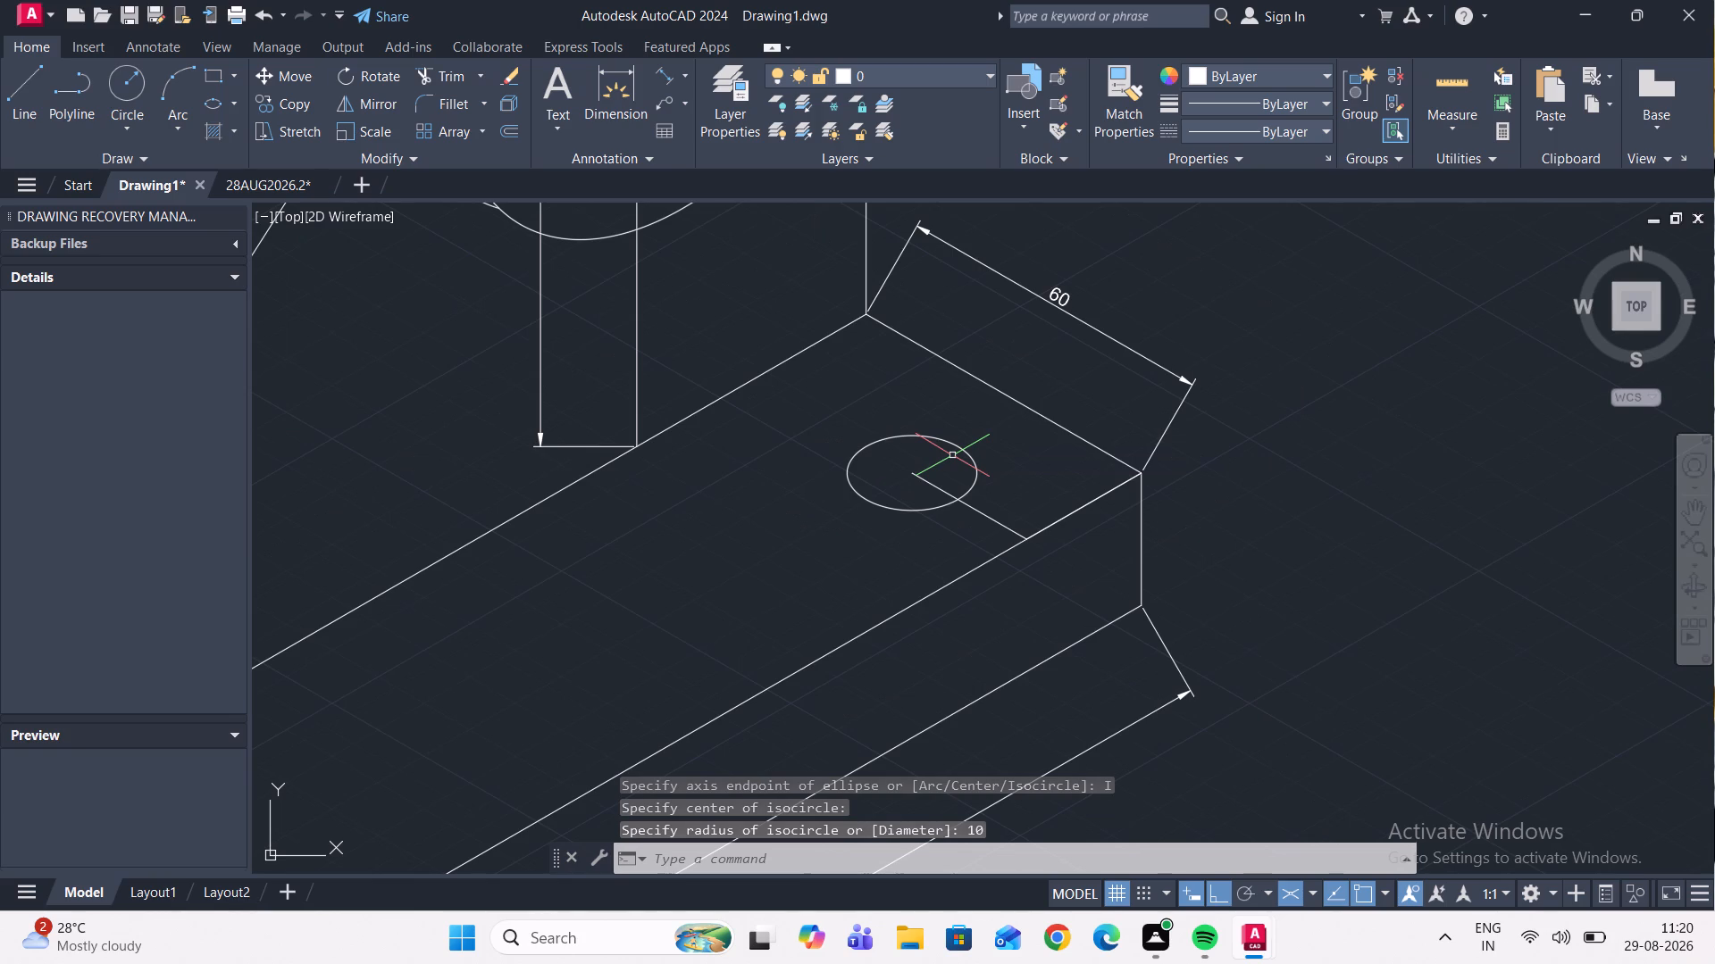
{"action": "scroll", "coordinate": [952, 458], "scroll_direction": "down", "scroll_amount": 1}
{"action": "scroll", "coordinate": [960, 542], "scroll_direction": "down", "scroll_amount": 1}
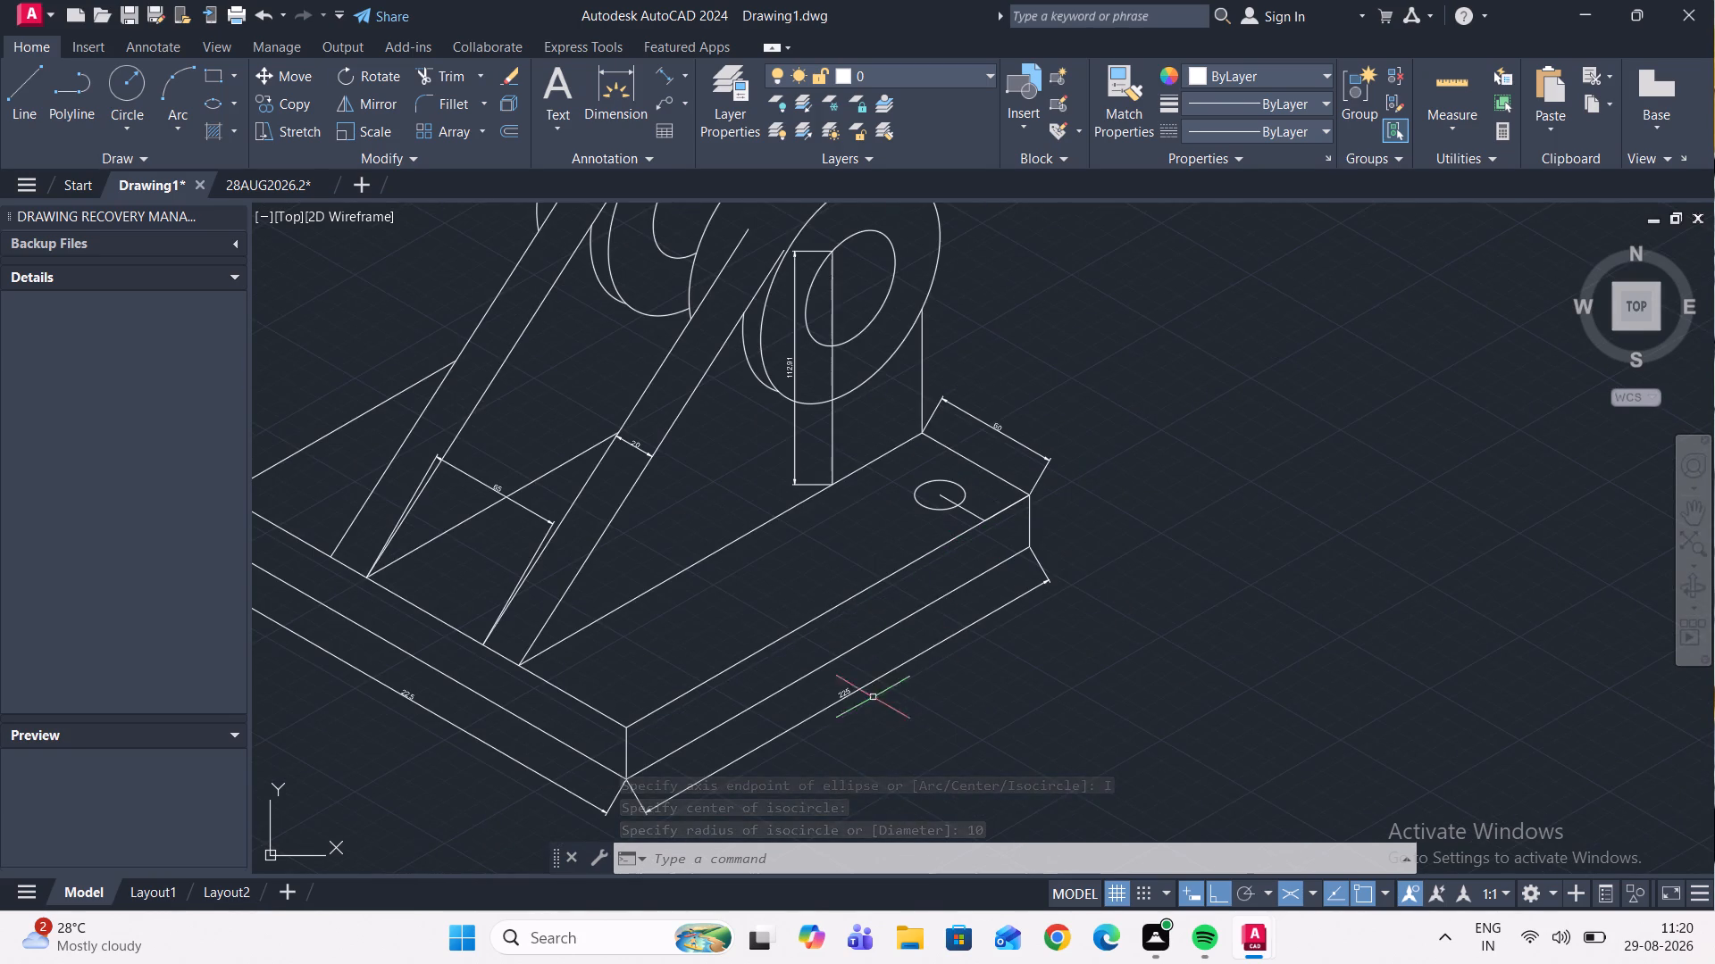
{"action": "scroll", "coordinate": [849, 702], "scroll_direction": "up", "scroll_amount": 1}
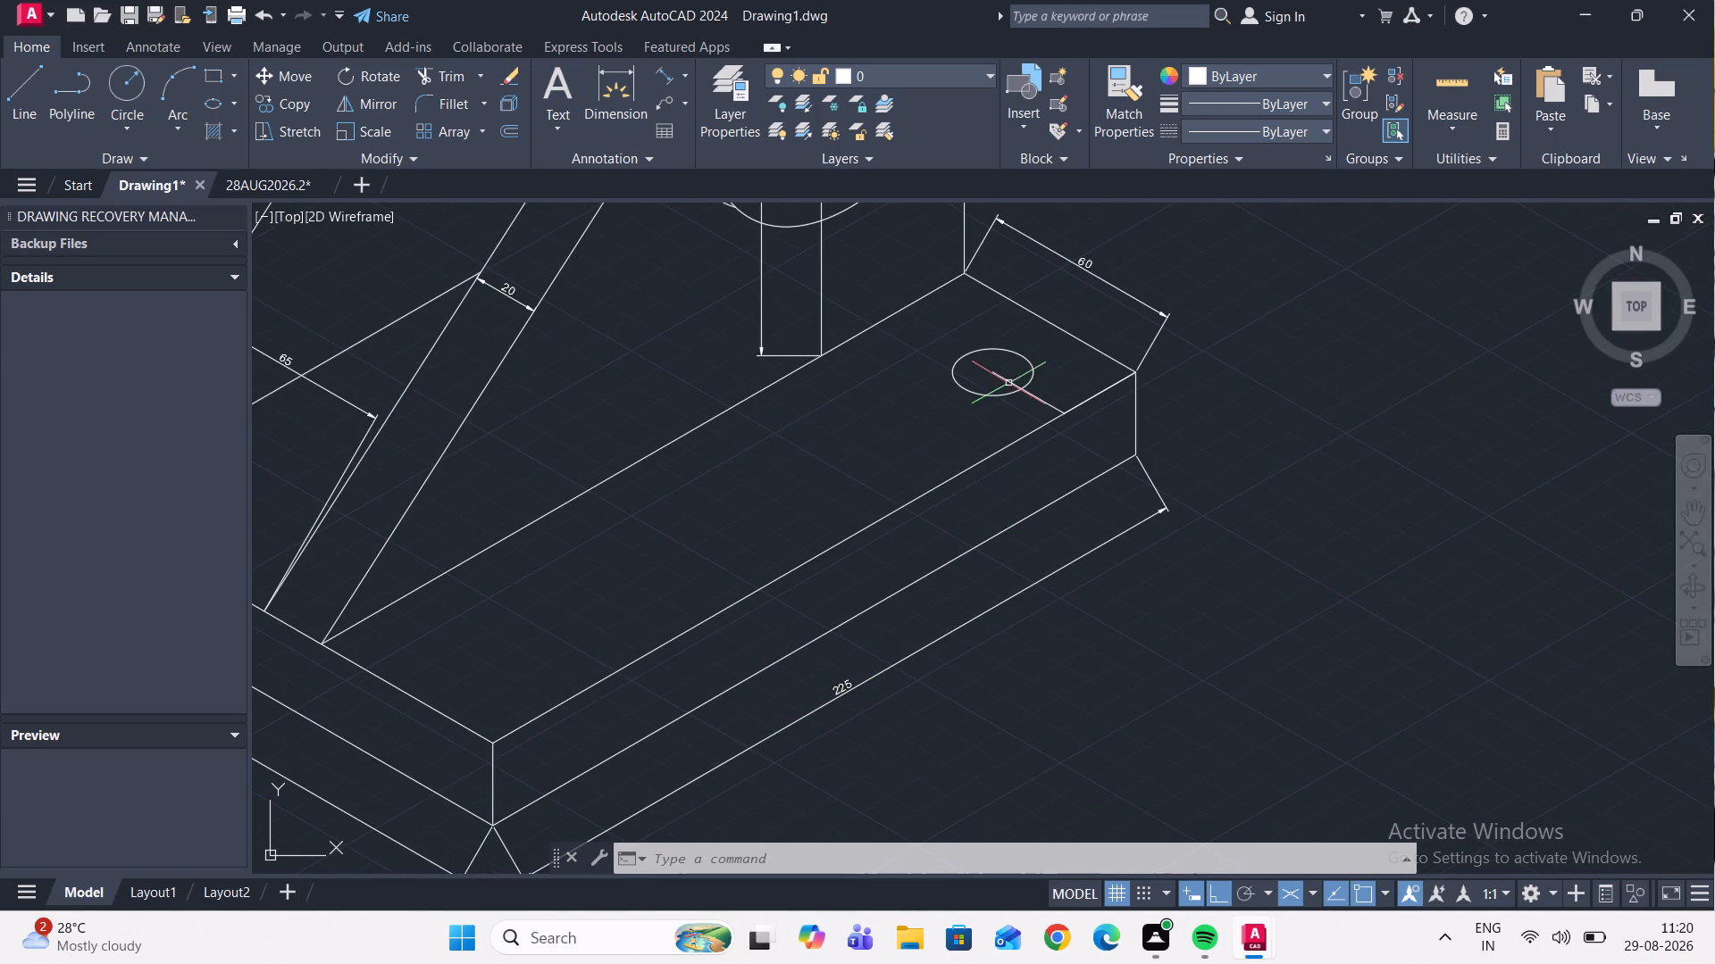
{"action": "left_click", "coordinate": [975, 394]}
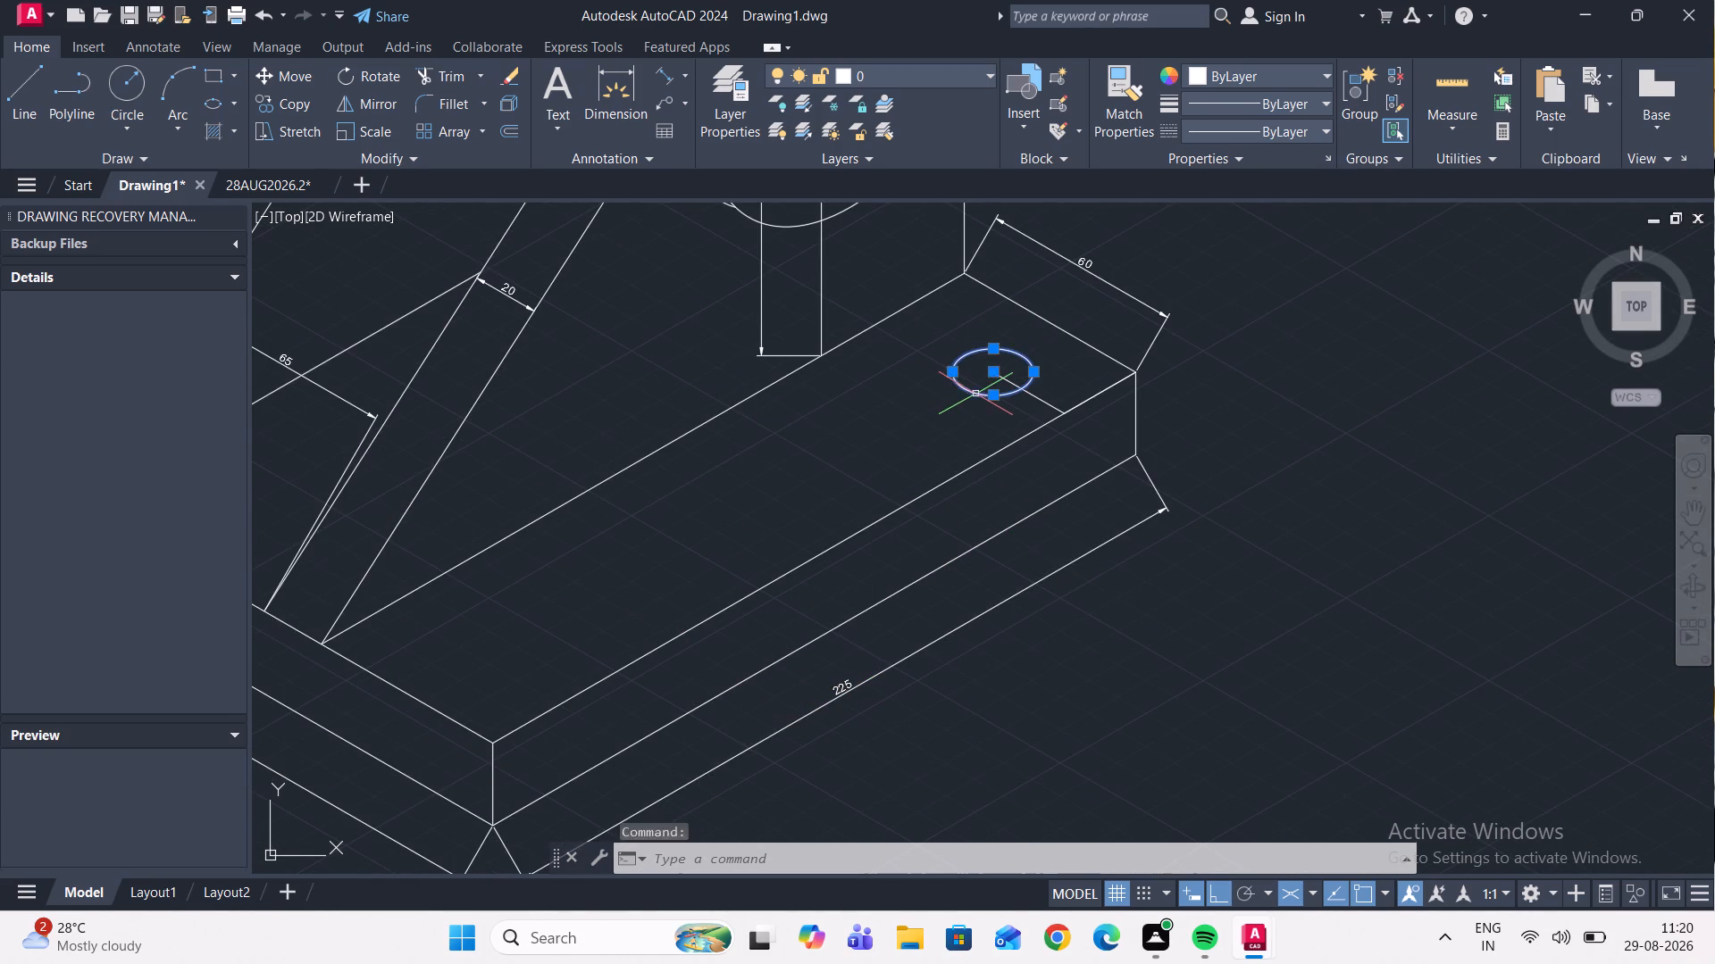
{"action": "left_click", "coordinate": [277, 104]}
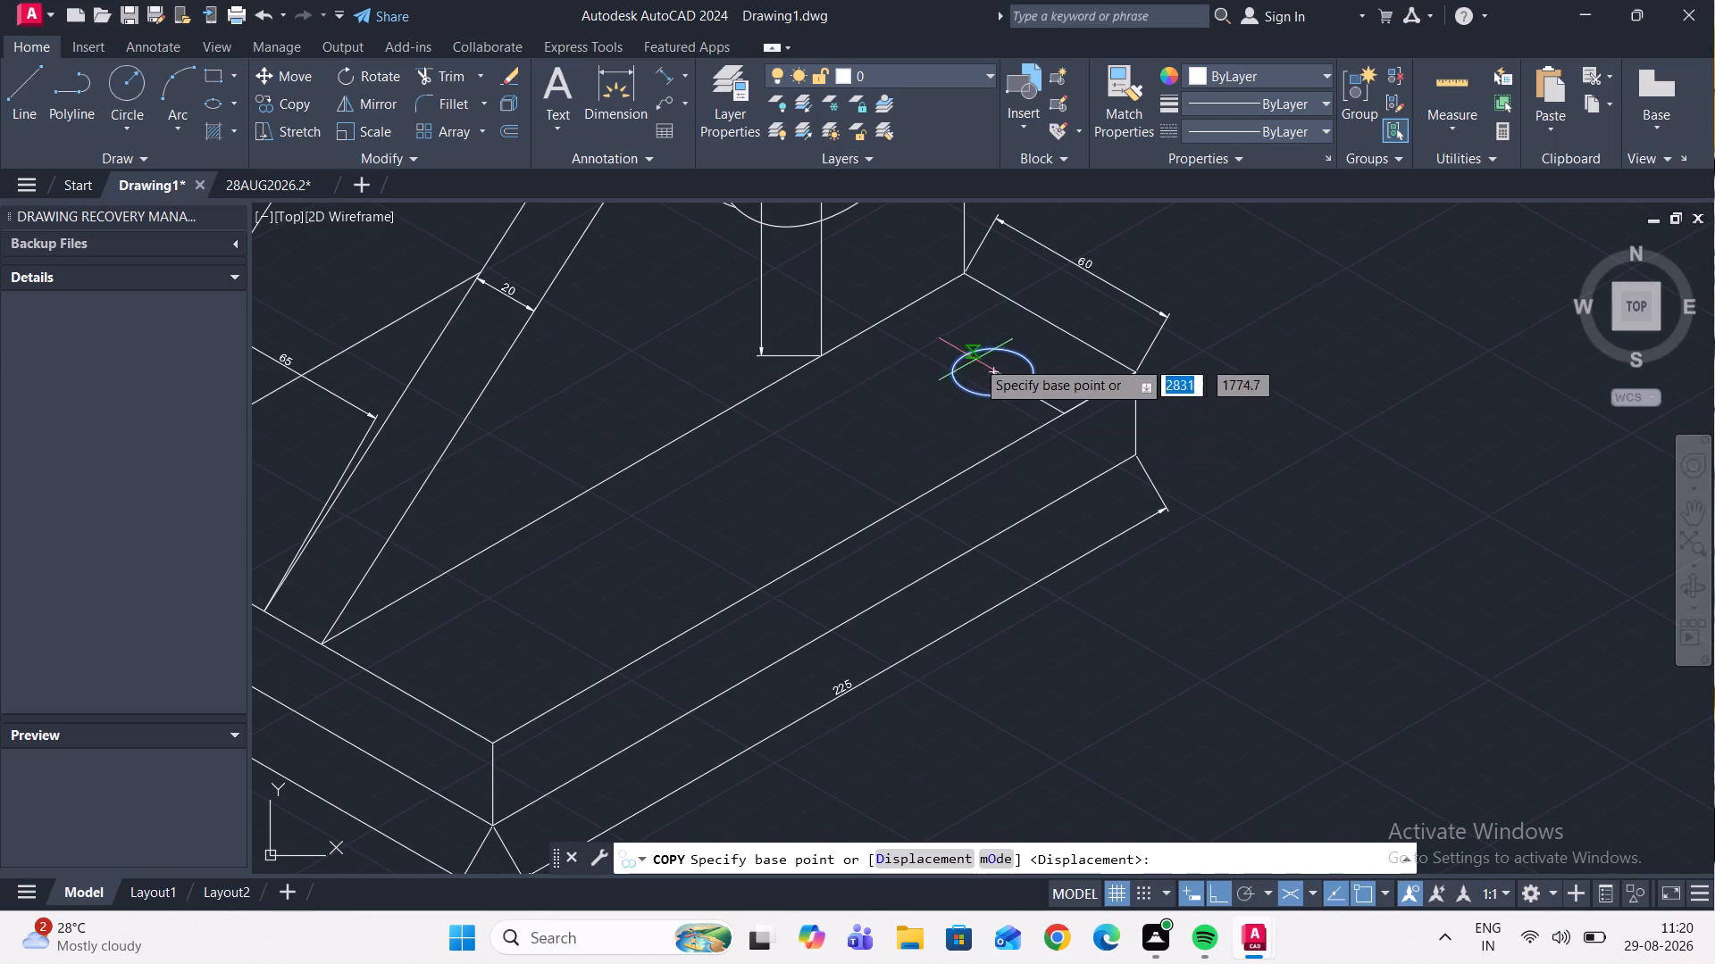
{"action": "left_click", "coordinate": [991, 371]}
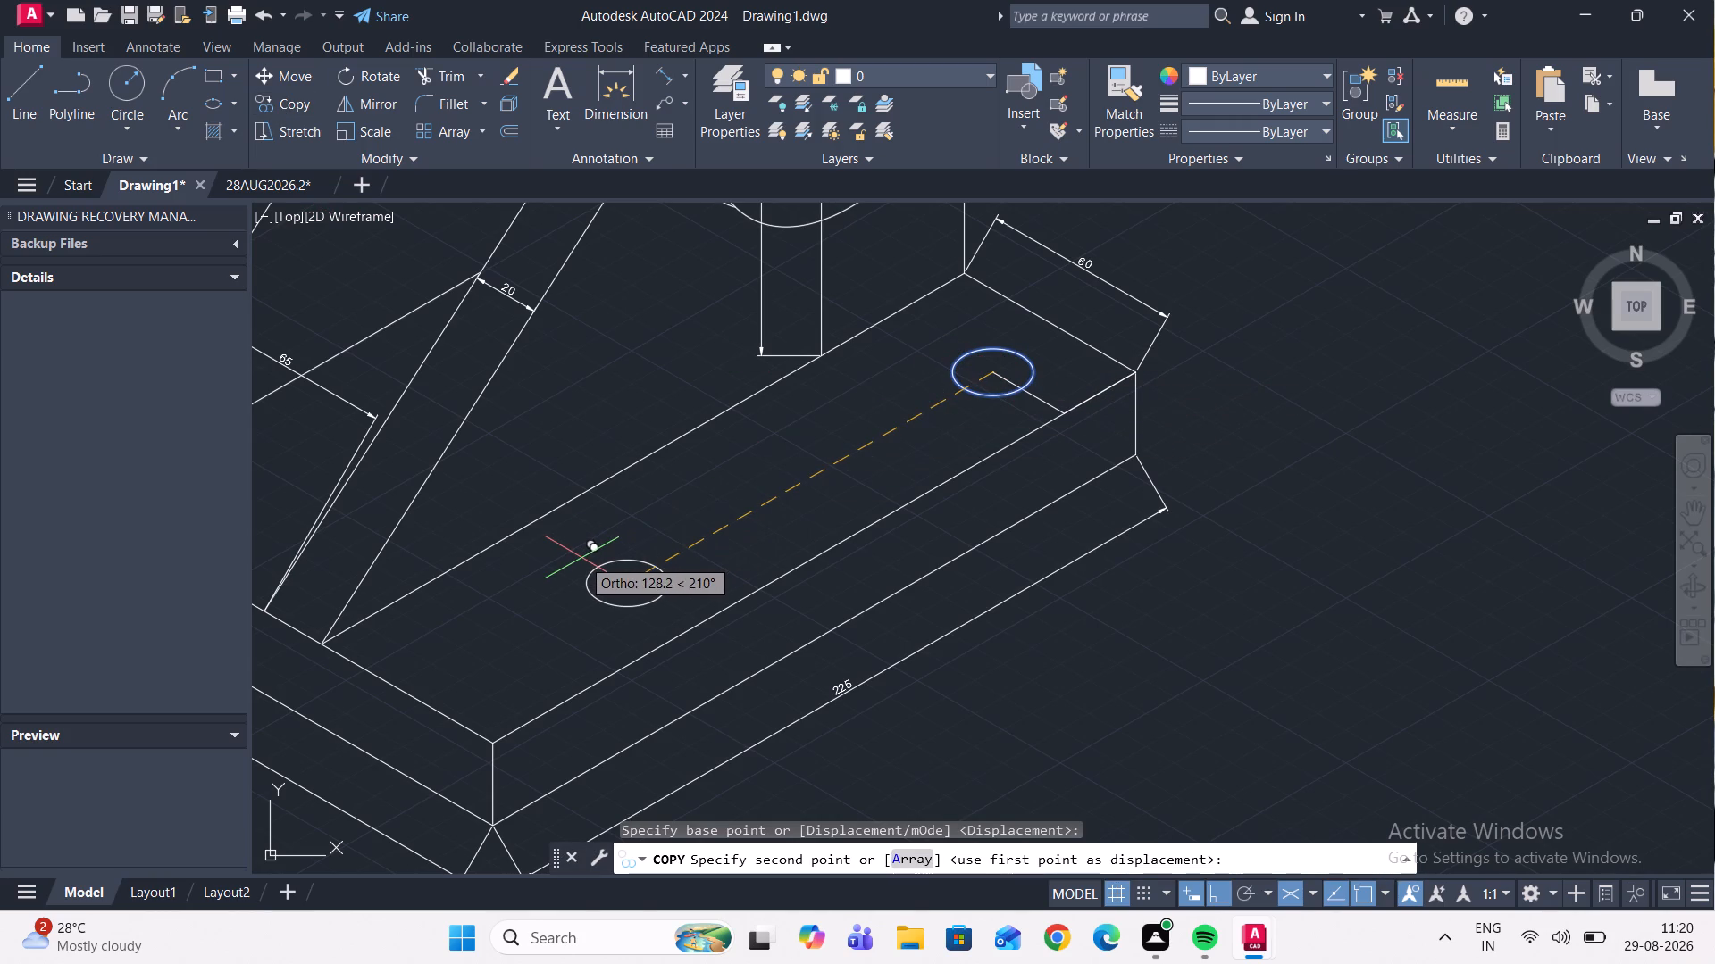
{"action": "type", "text": "200"}
{"action": "key", "text": "Return"}
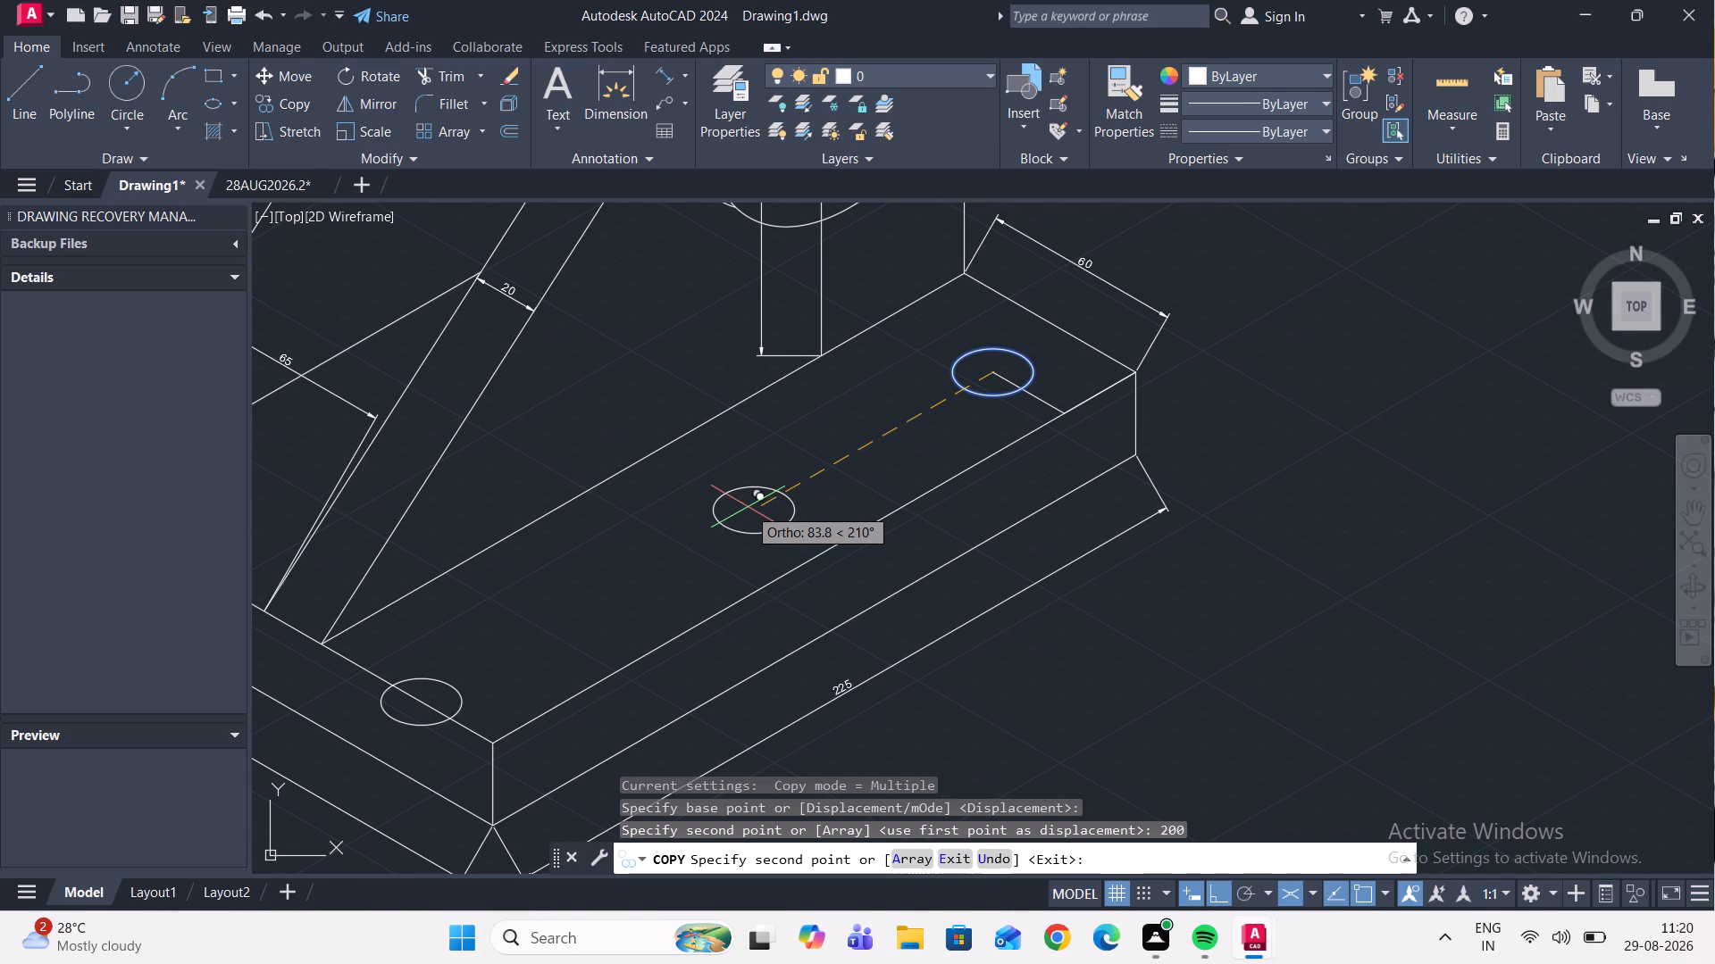
{"action": "type", "text": "175"}
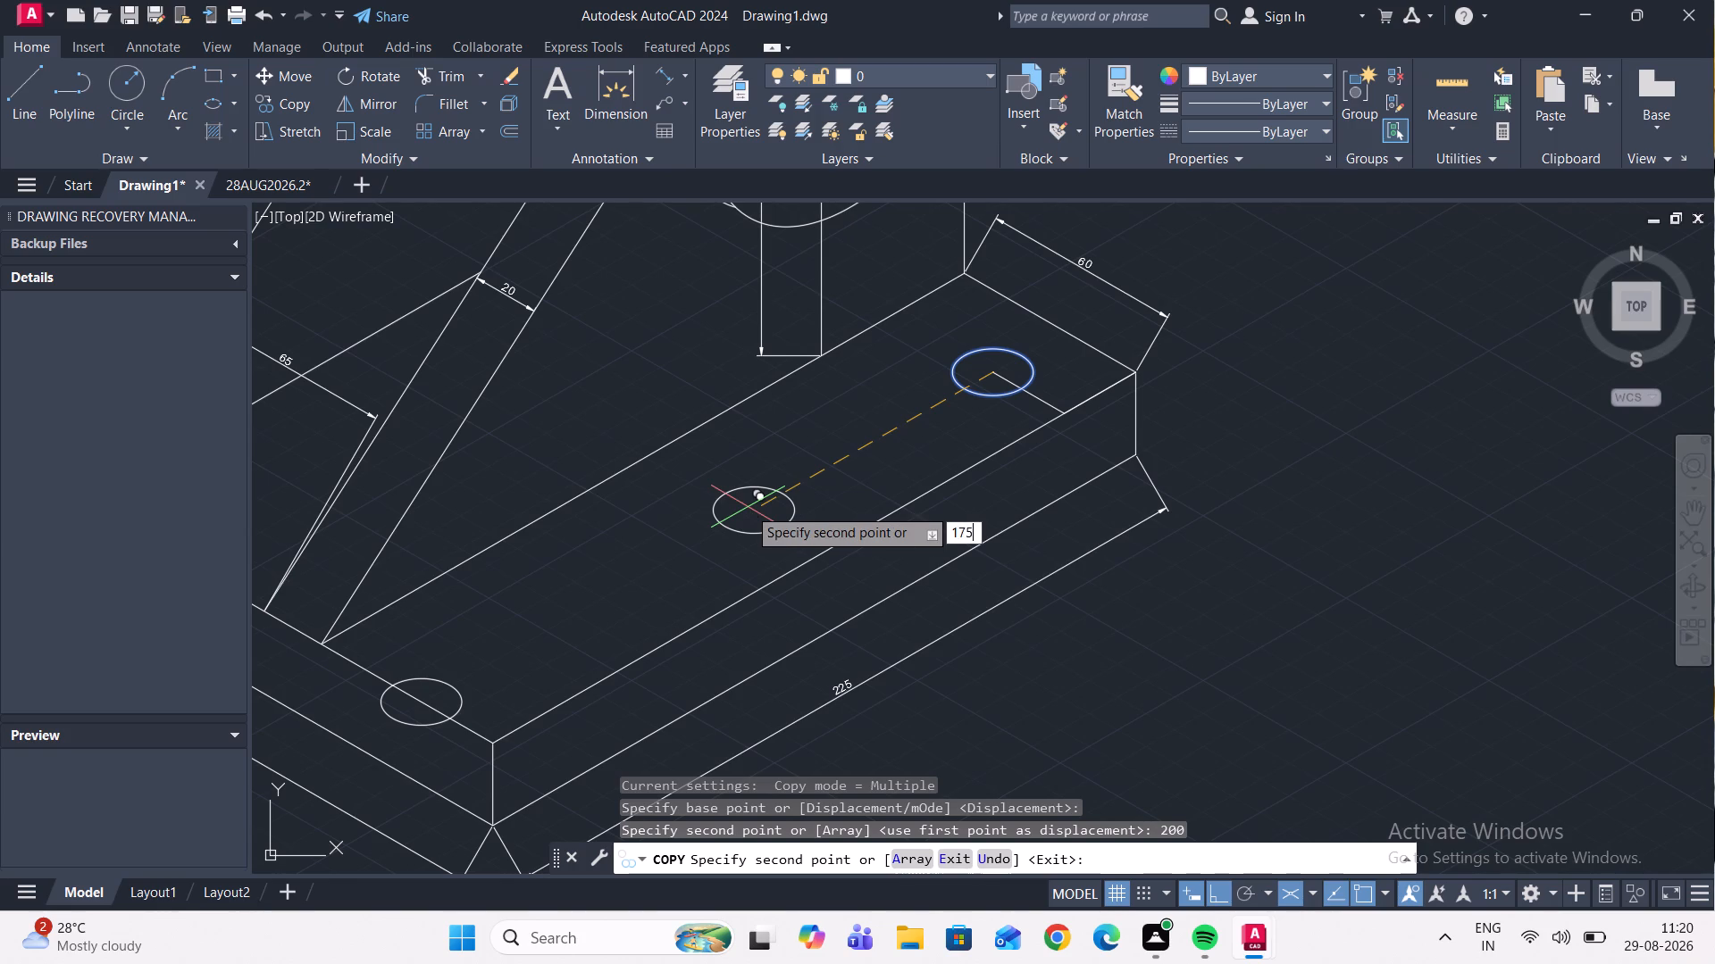
{"action": "key", "text": "Return"}
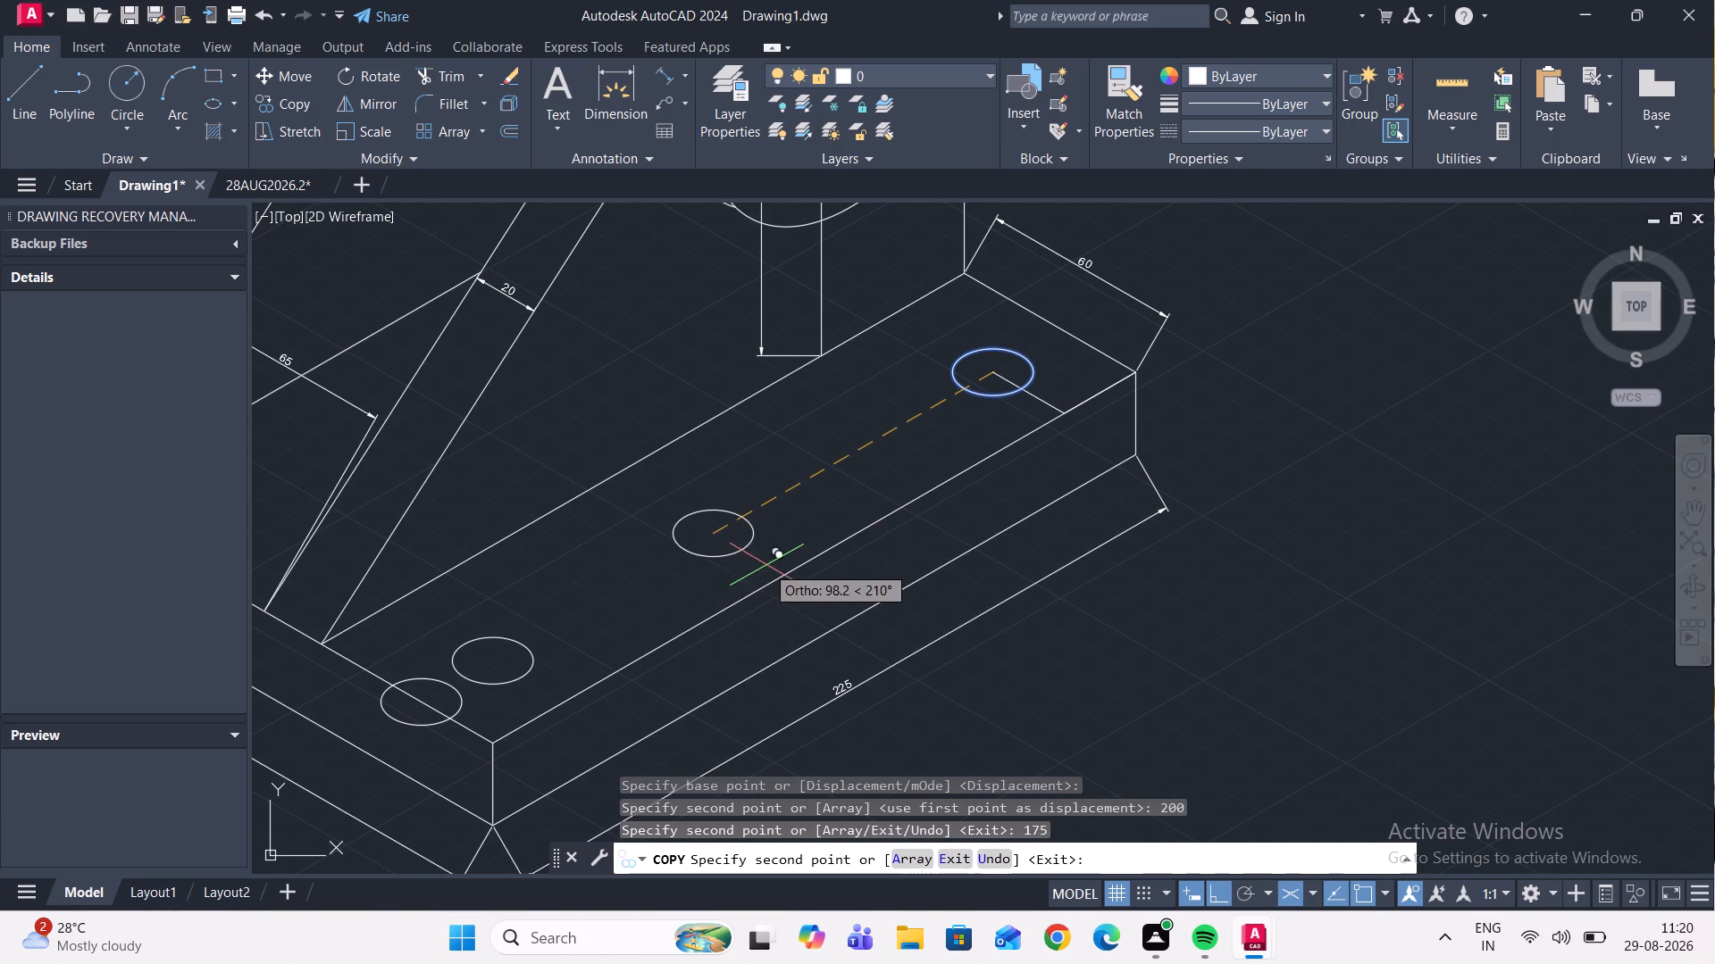
{"action": "key", "text": "Escape"}
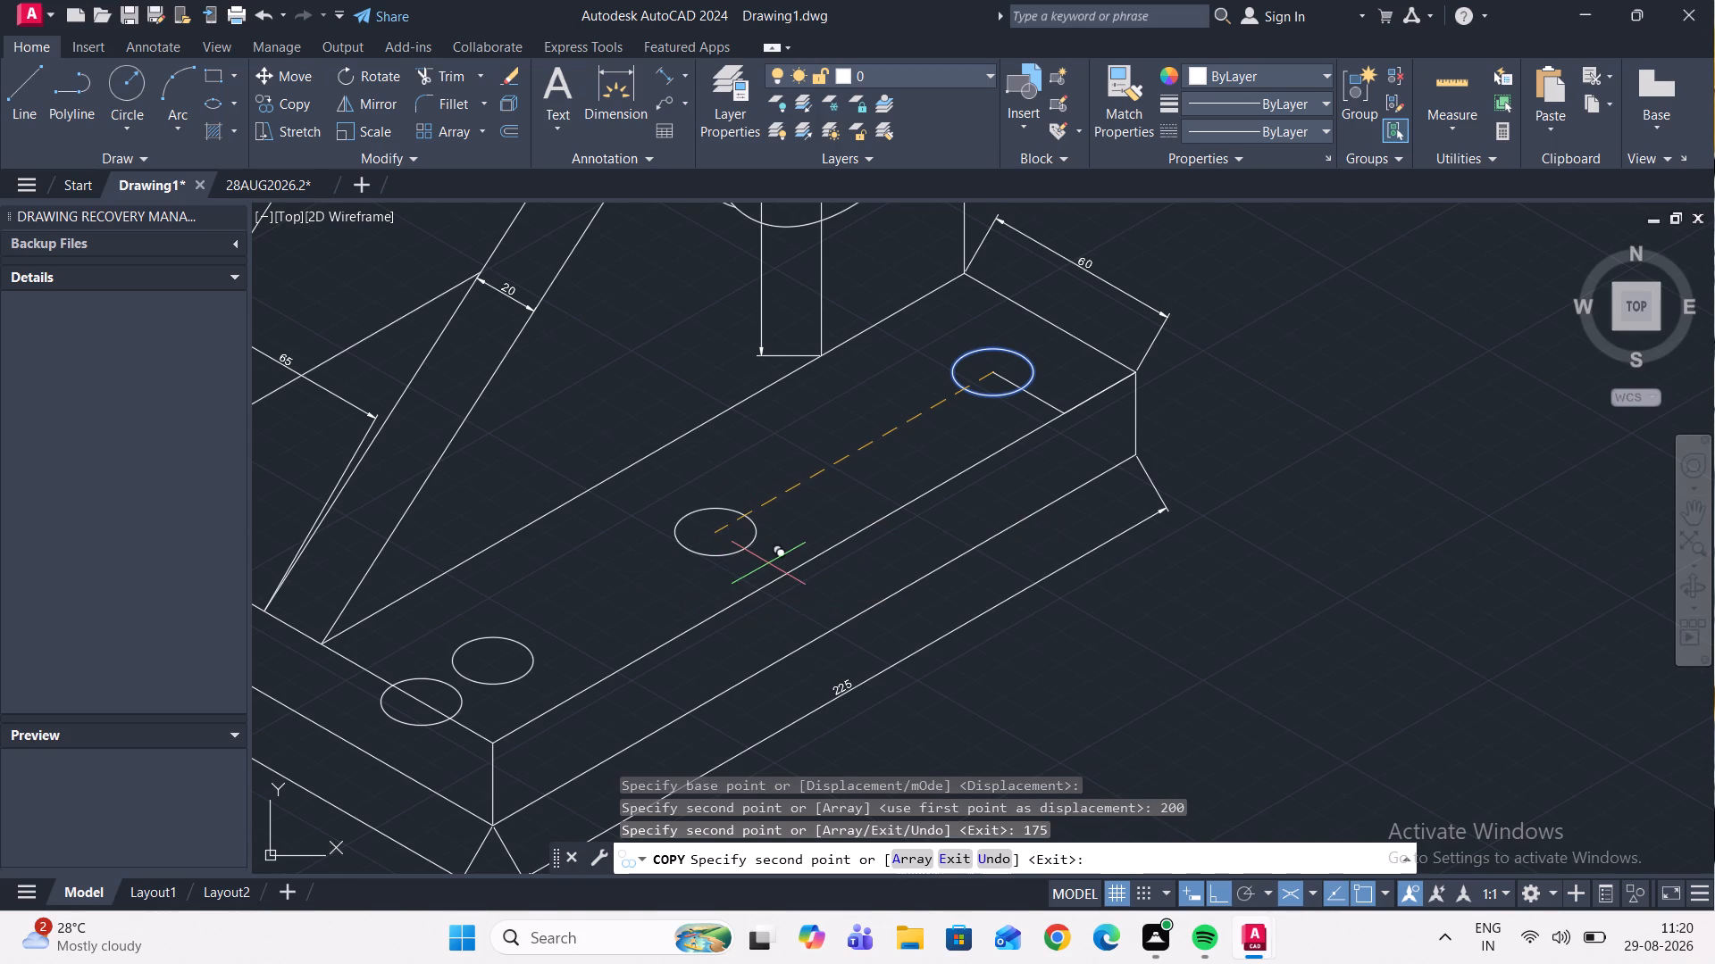
Erase the 200 mm isocircle copy that overlaps the base's front-left top edge.
{"action": "scroll", "coordinate": [768, 563], "scroll_direction": "down", "scroll_amount": 3}
{"action": "scroll", "coordinate": [657, 630], "scroll_direction": "up", "scroll_amount": 3}
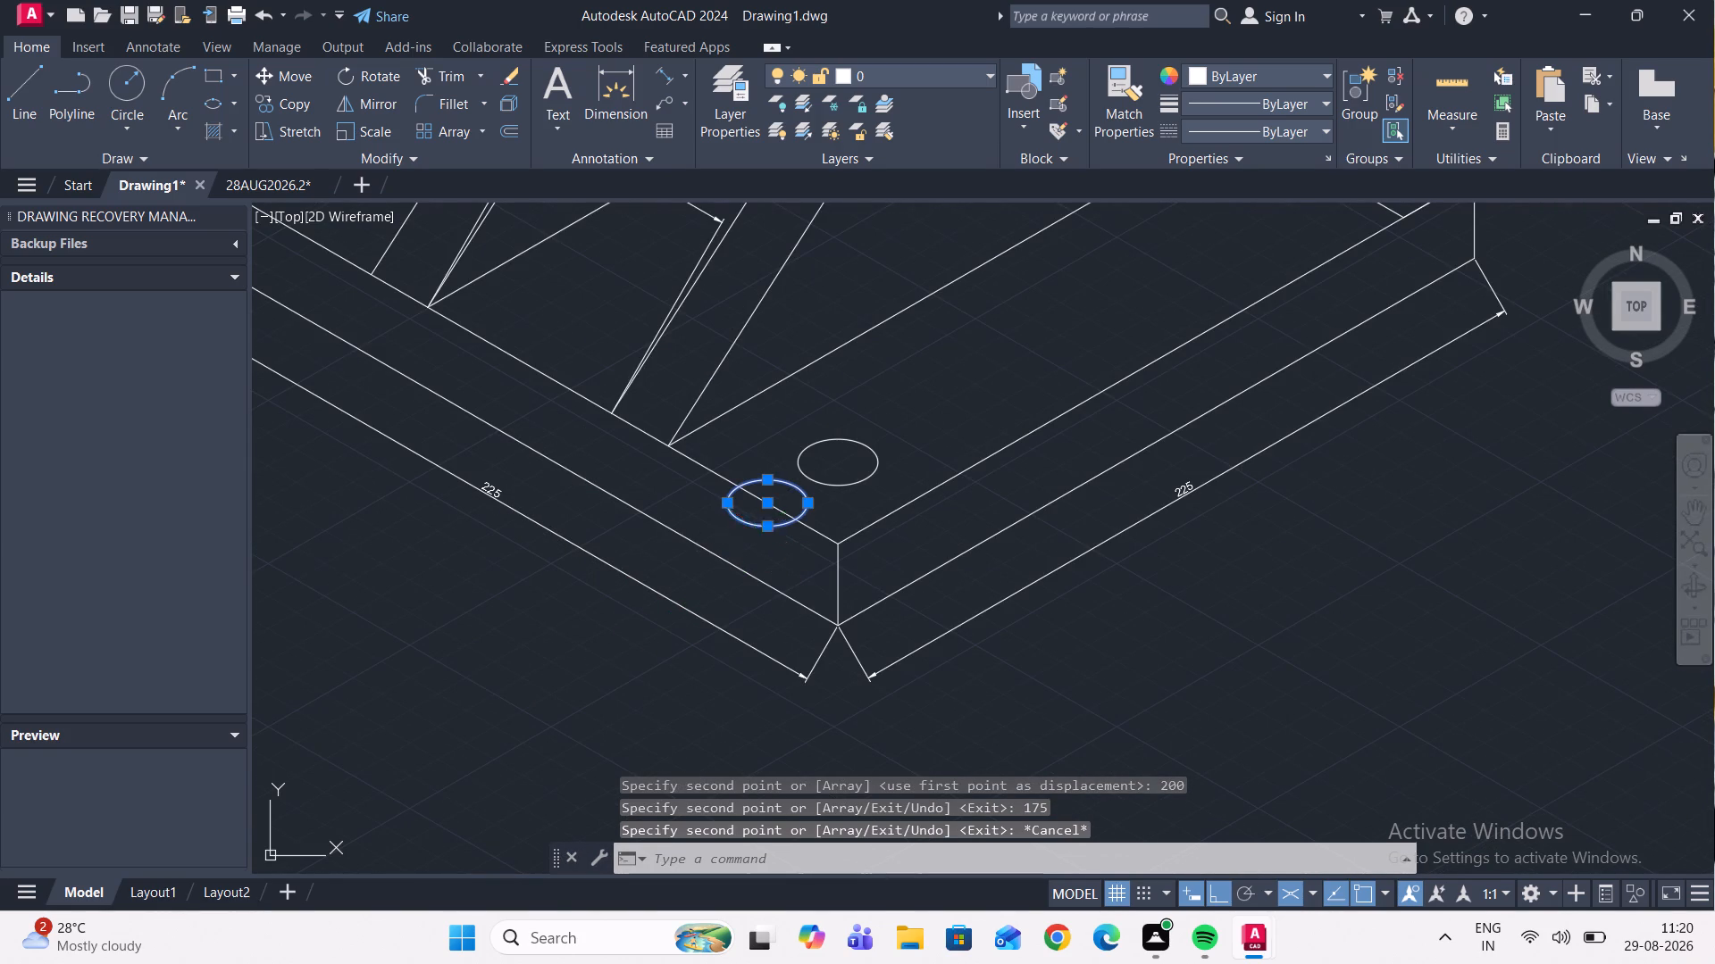
{"action": "left_click", "coordinate": [757, 527]}
{"action": "key", "text": "Delete"}
Copy the isocircle near the front corner 175 mm across the base's top face towards the left corner.
{"action": "scroll", "coordinate": [755, 528], "scroll_direction": "down", "scroll_amount": 4}
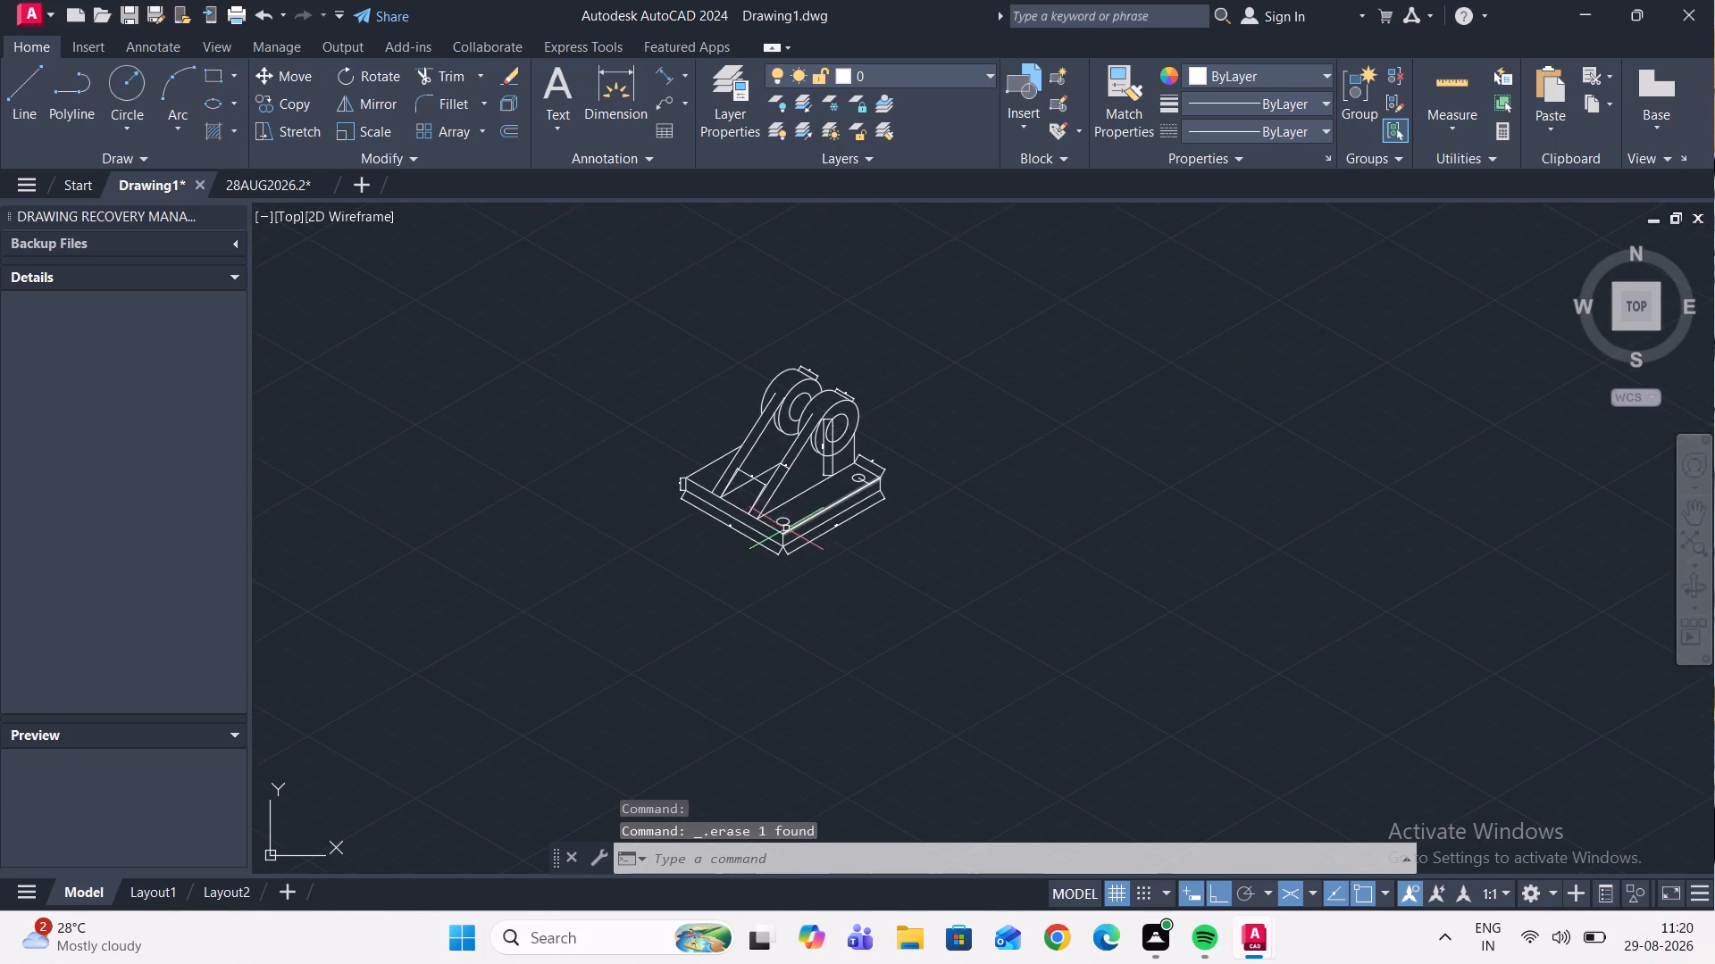
{"action": "scroll", "coordinate": [779, 525], "scroll_direction": "up", "scroll_amount": 3}
{"action": "scroll", "coordinate": [780, 514], "scroll_direction": "down", "scroll_amount": 1}
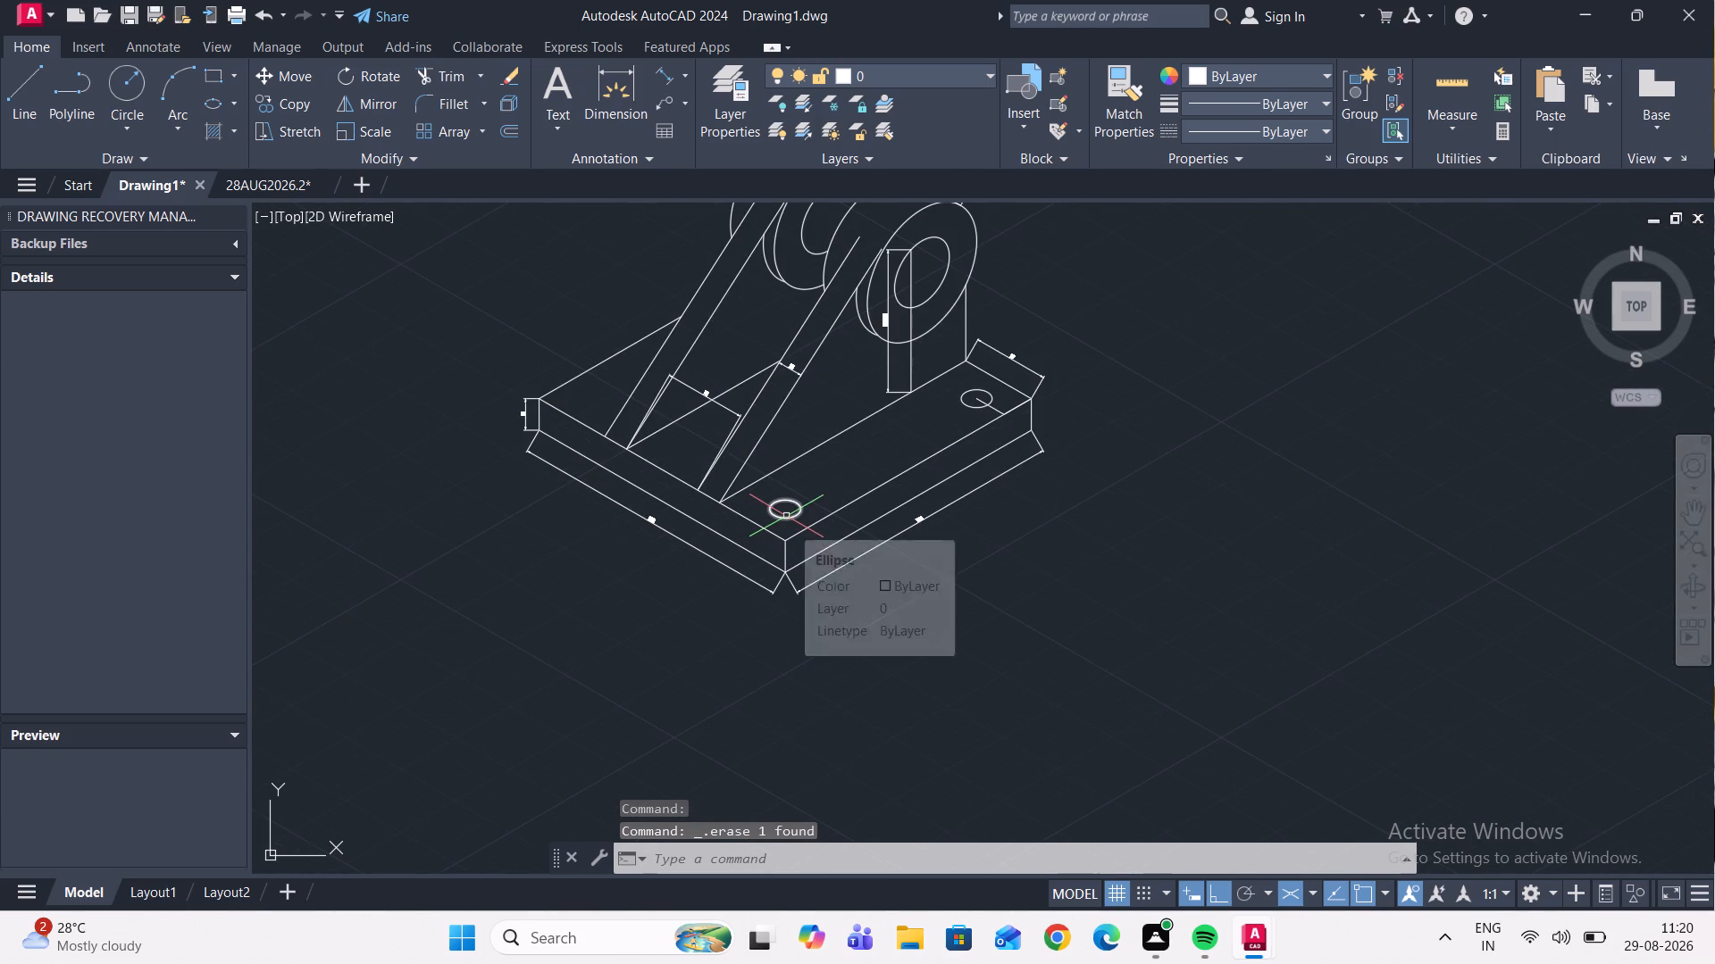
{"action": "left_click", "coordinate": [786, 516]}
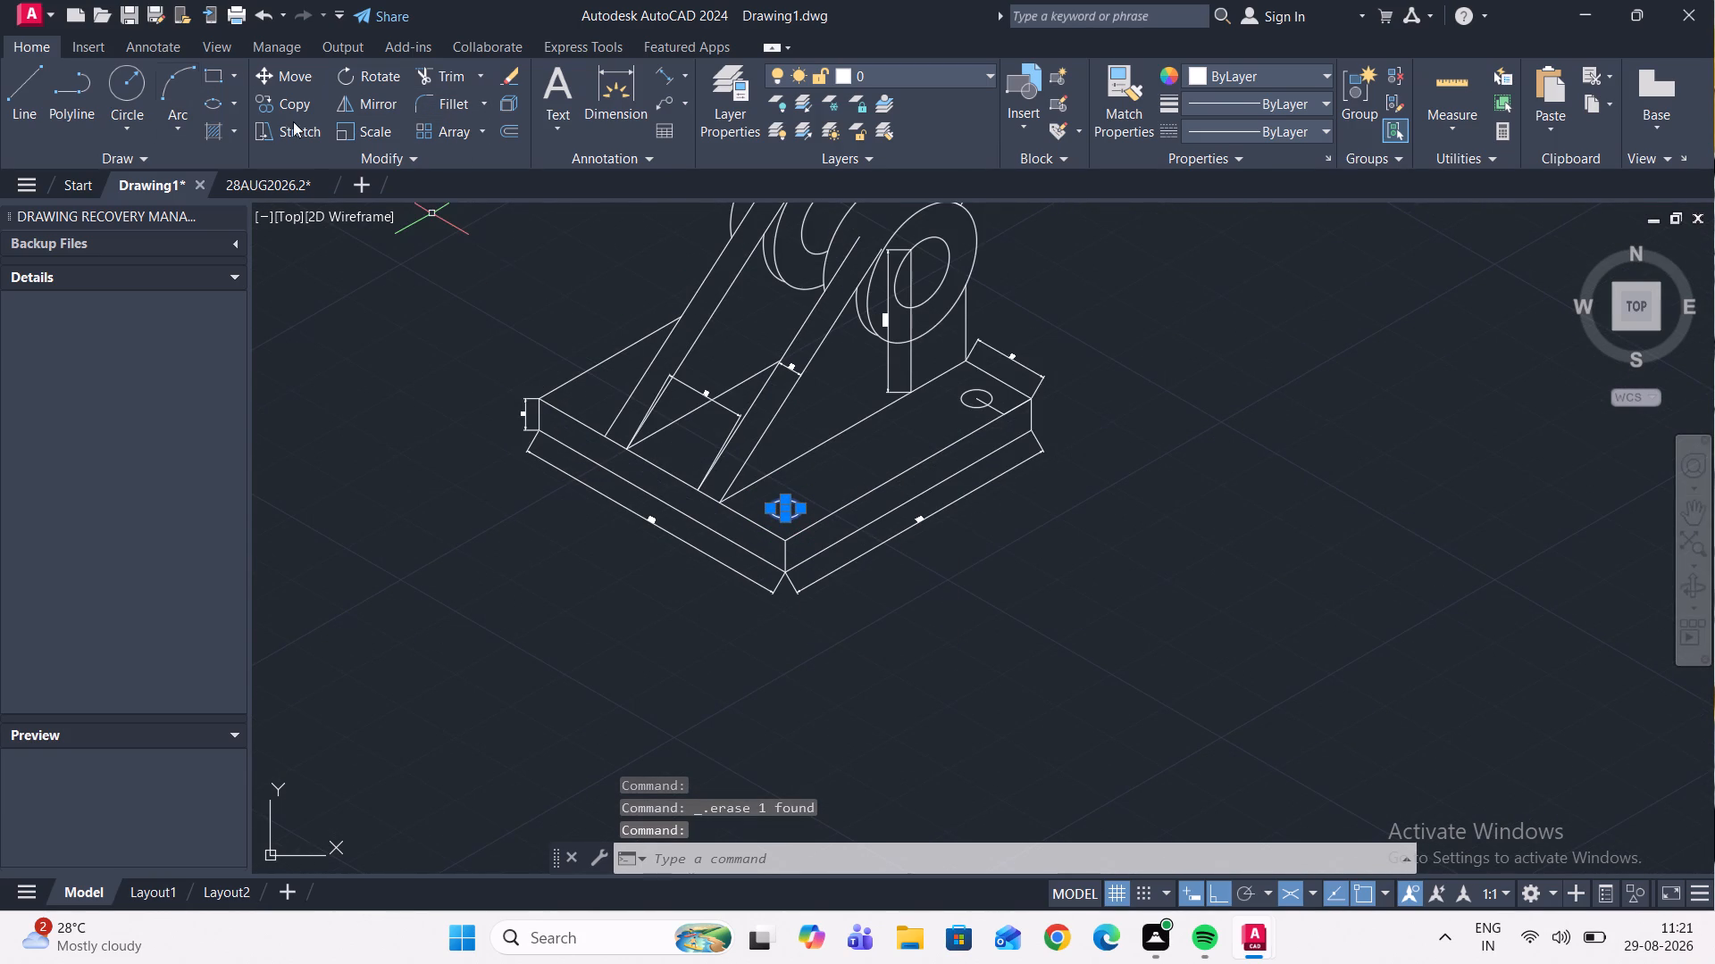
{"action": "left_click", "coordinate": [300, 105]}
{"action": "scroll", "coordinate": [812, 515], "scroll_direction": "up", "scroll_amount": 3}
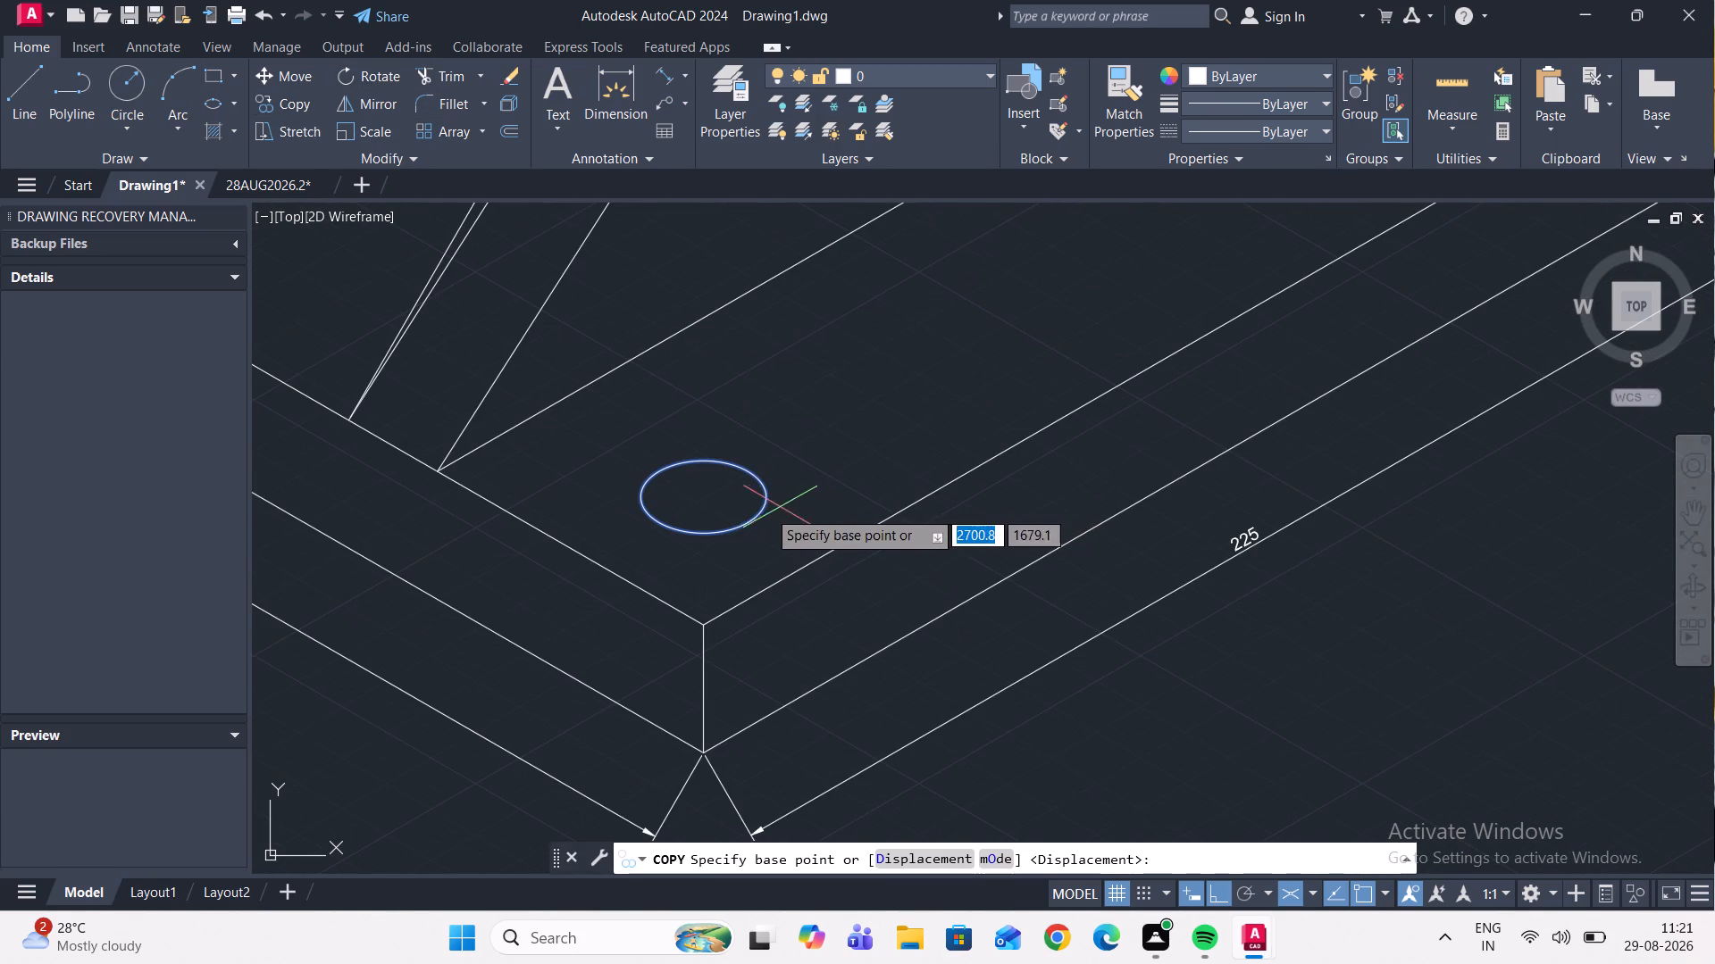
{"action": "left_click", "coordinate": [701, 494]}
{"action": "scroll", "coordinate": [623, 454], "scroll_direction": "down", "scroll_amount": 4}
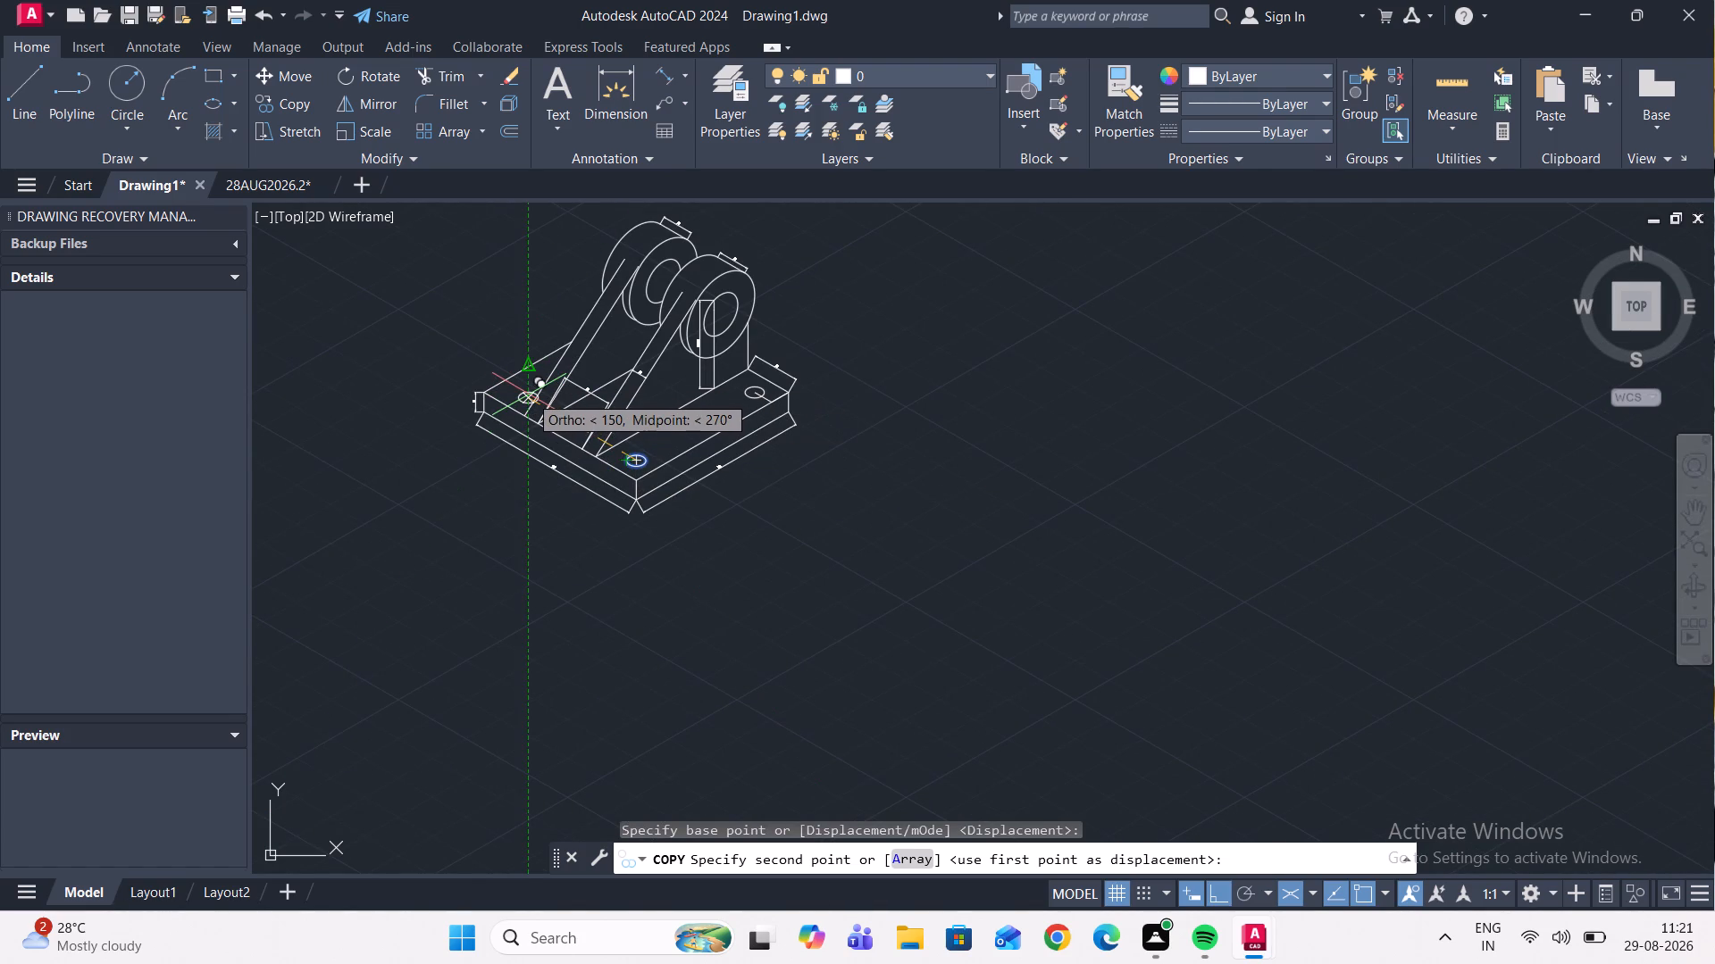
{"action": "type", "text": "175"}
{"action": "key", "text": "Return"}
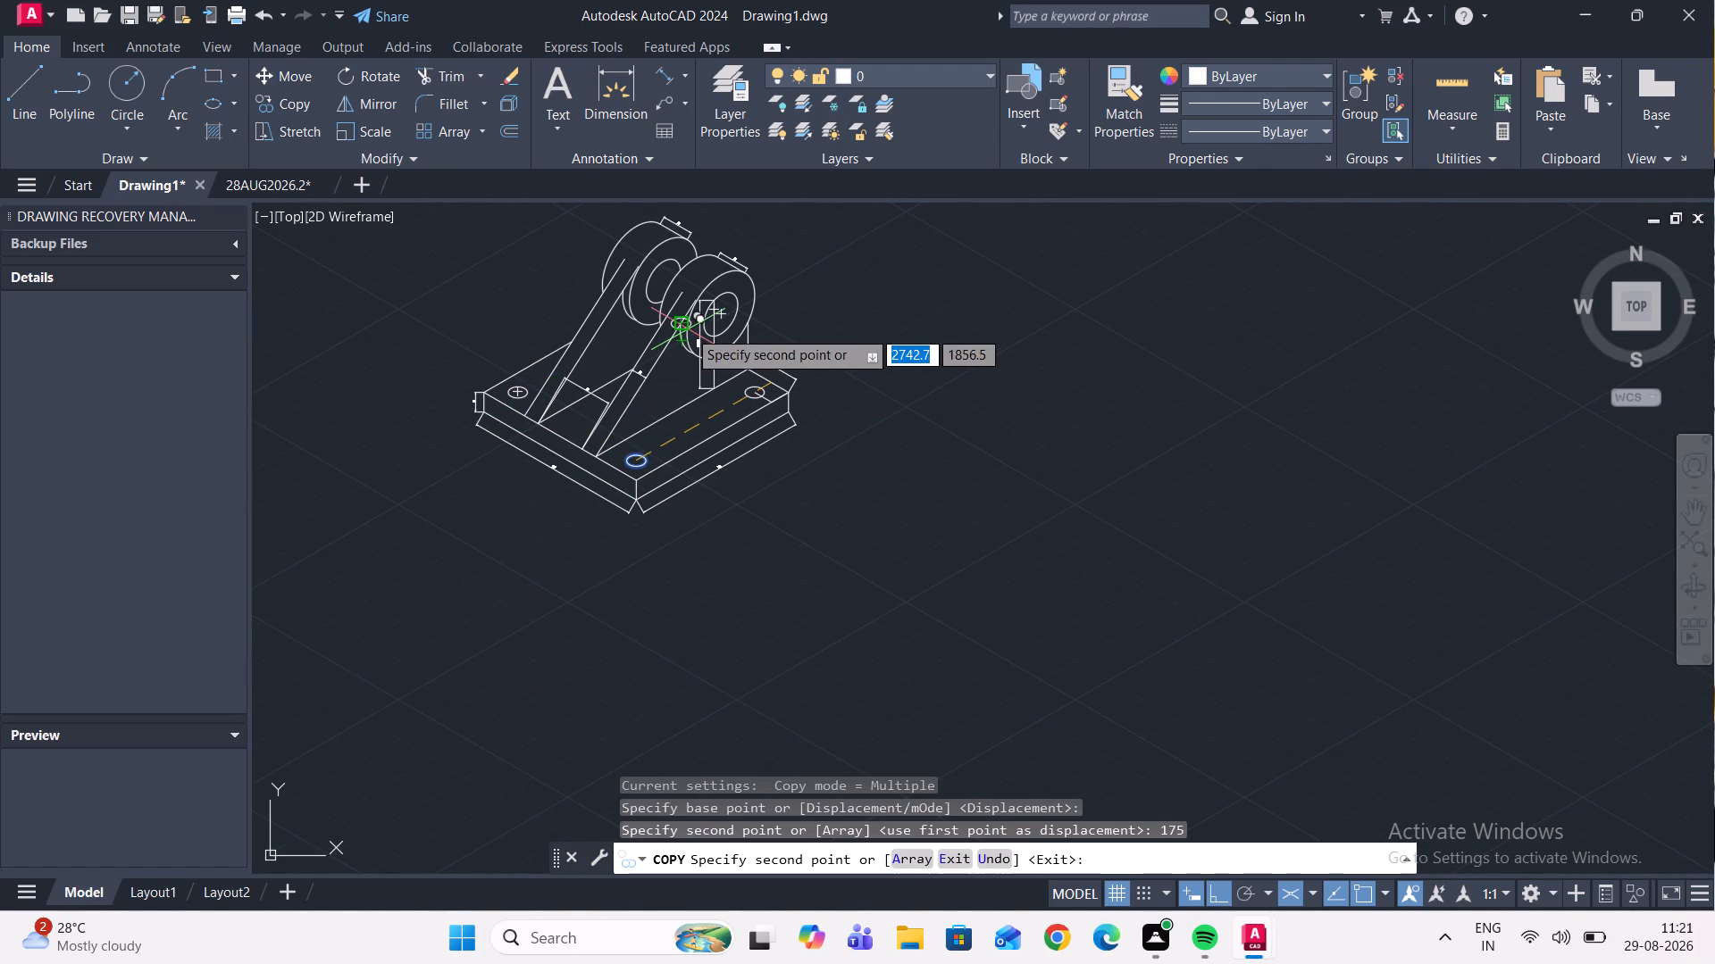
{"action": "key", "text": "Escape"}
Erase the two 25 mm locating lines near the base's right corner.
{"action": "scroll", "coordinate": [674, 344], "scroll_direction": "down", "scroll_amount": 1}
{"action": "scroll", "coordinate": [648, 393], "scroll_direction": "up", "scroll_amount": 4}
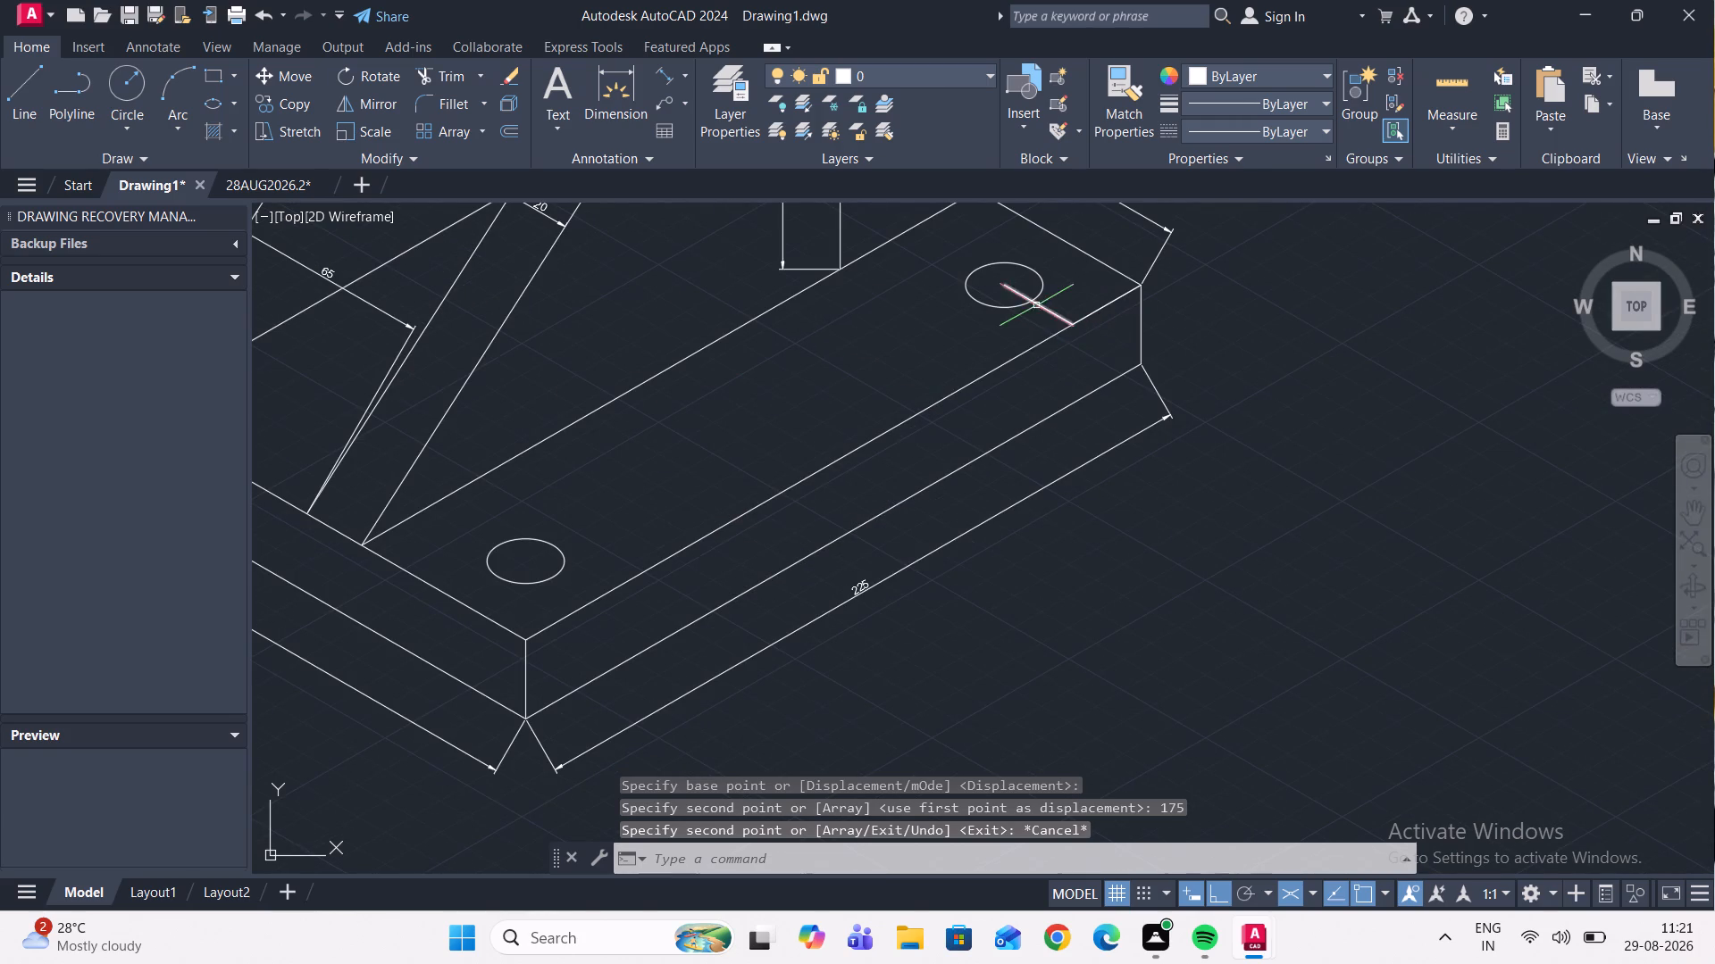
{"action": "left_click", "coordinate": [1048, 310]}
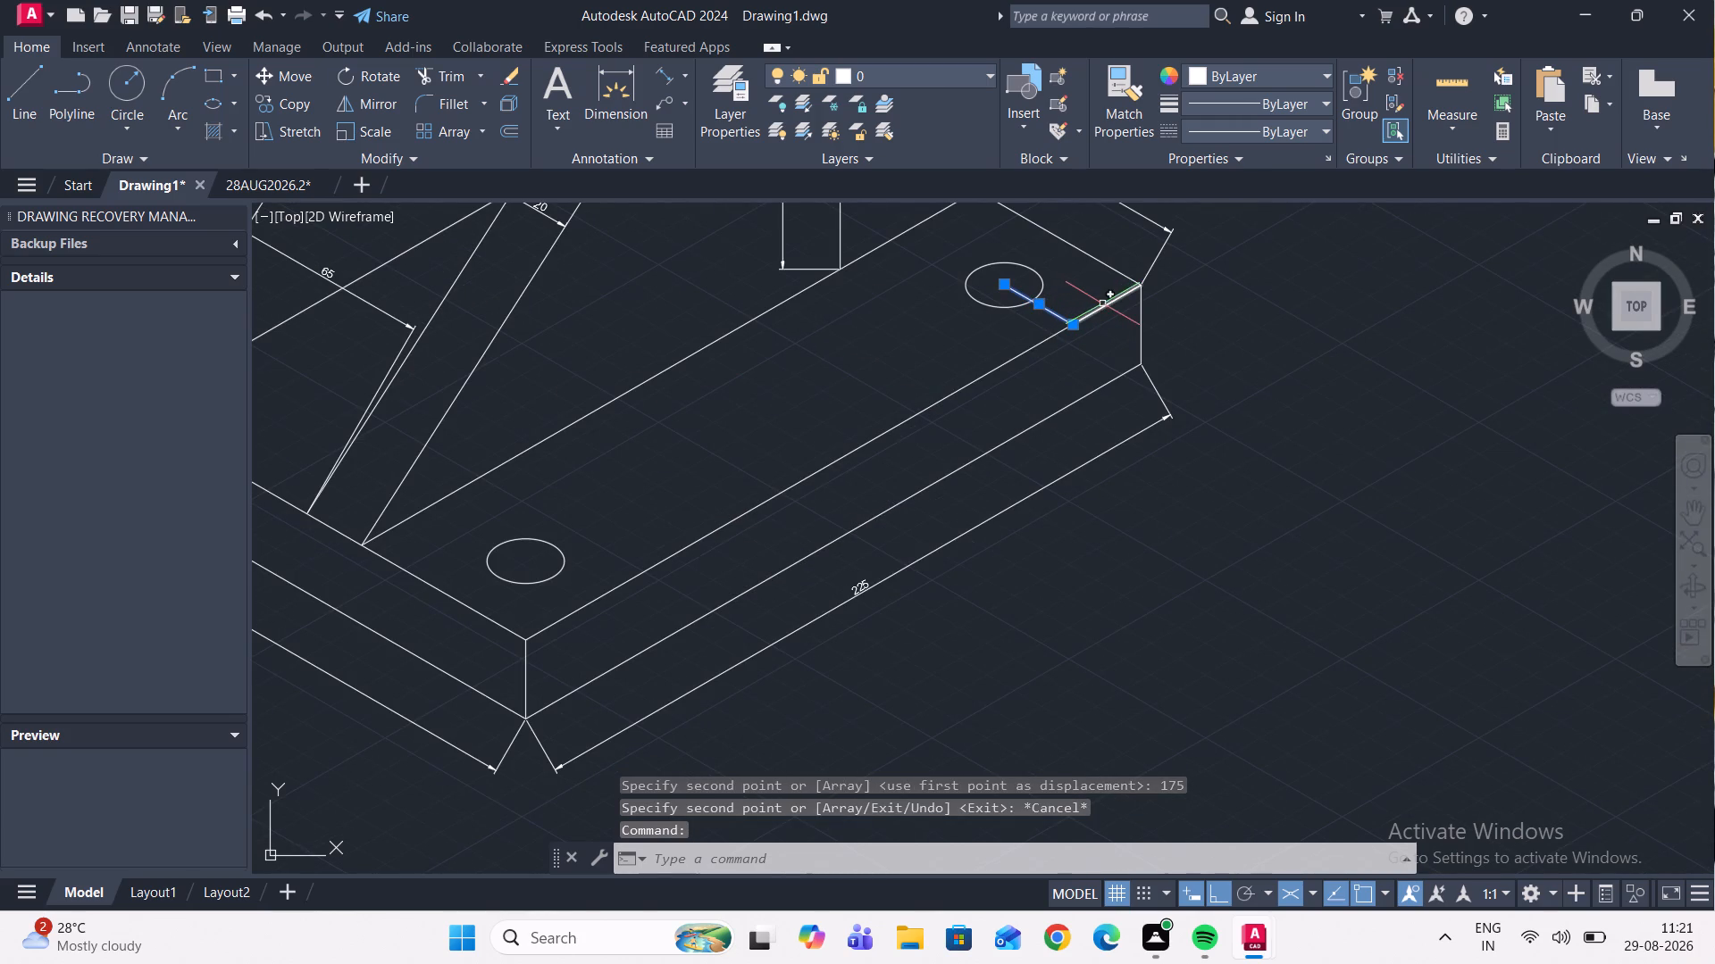
{"action": "left_click", "coordinate": [1103, 304]}
{"action": "key", "text": "Delete"}
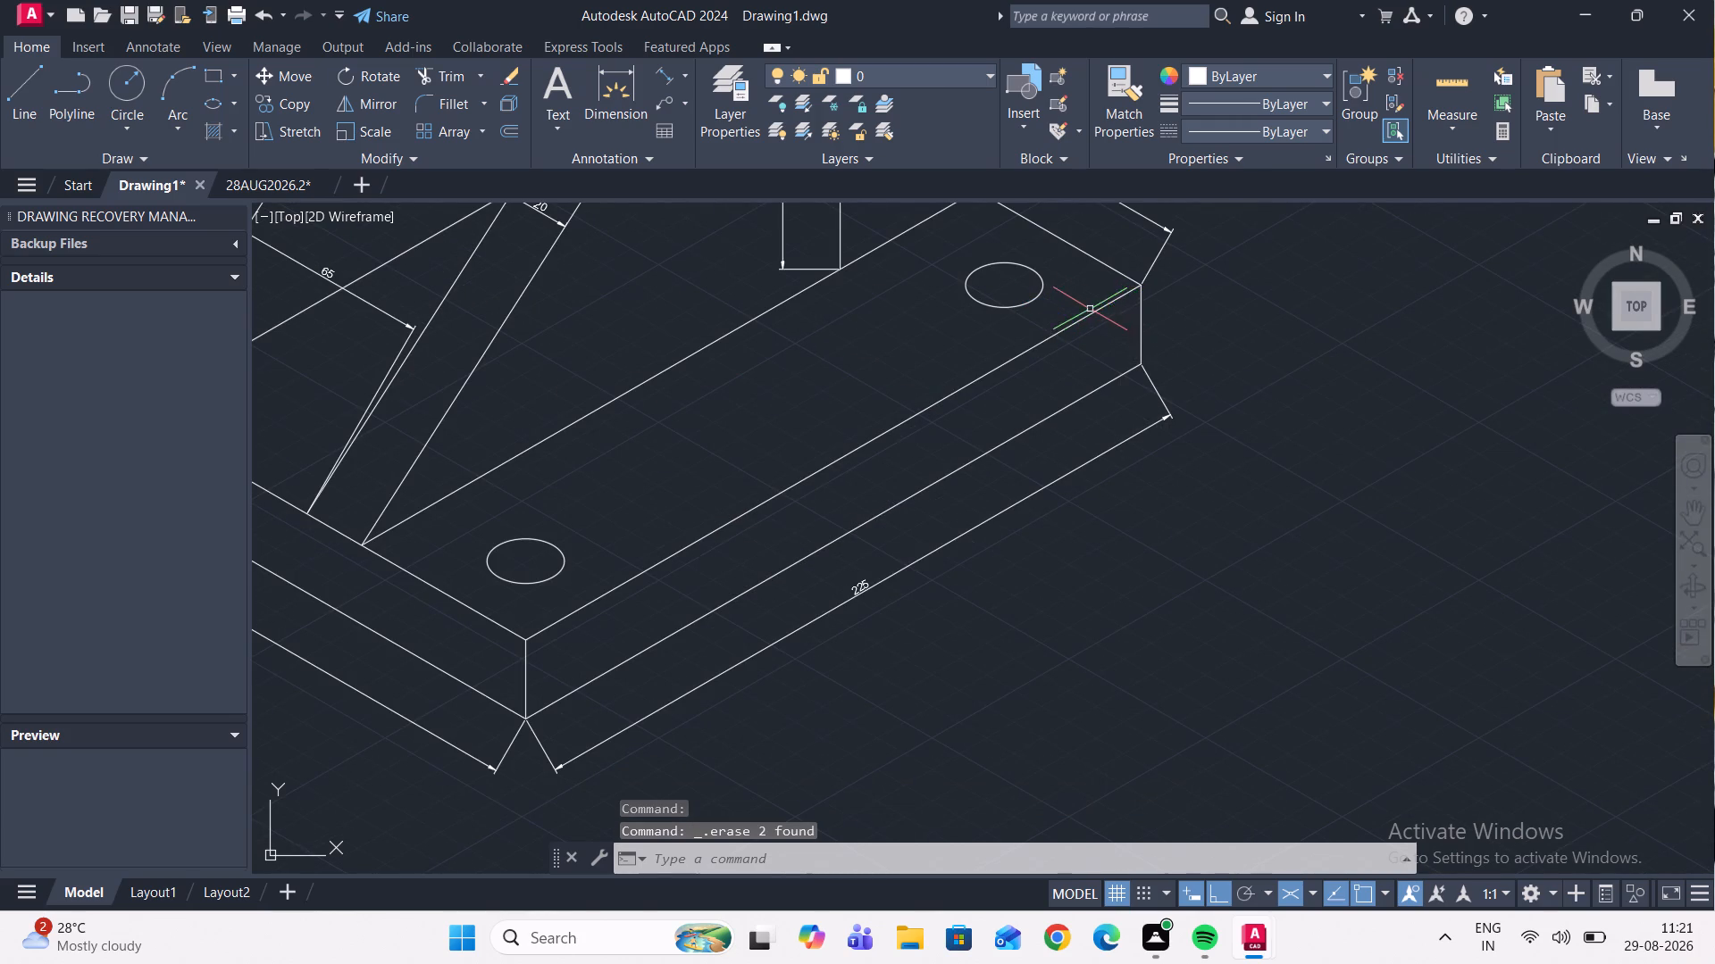
Load the CENTER2 linetype from the acadiso.lin file into the drawing.
{"action": "scroll", "coordinate": [1090, 309], "scroll_direction": "down", "scroll_amount": 3}
{"action": "scroll", "coordinate": [840, 258], "scroll_direction": "up", "scroll_amount": 2}
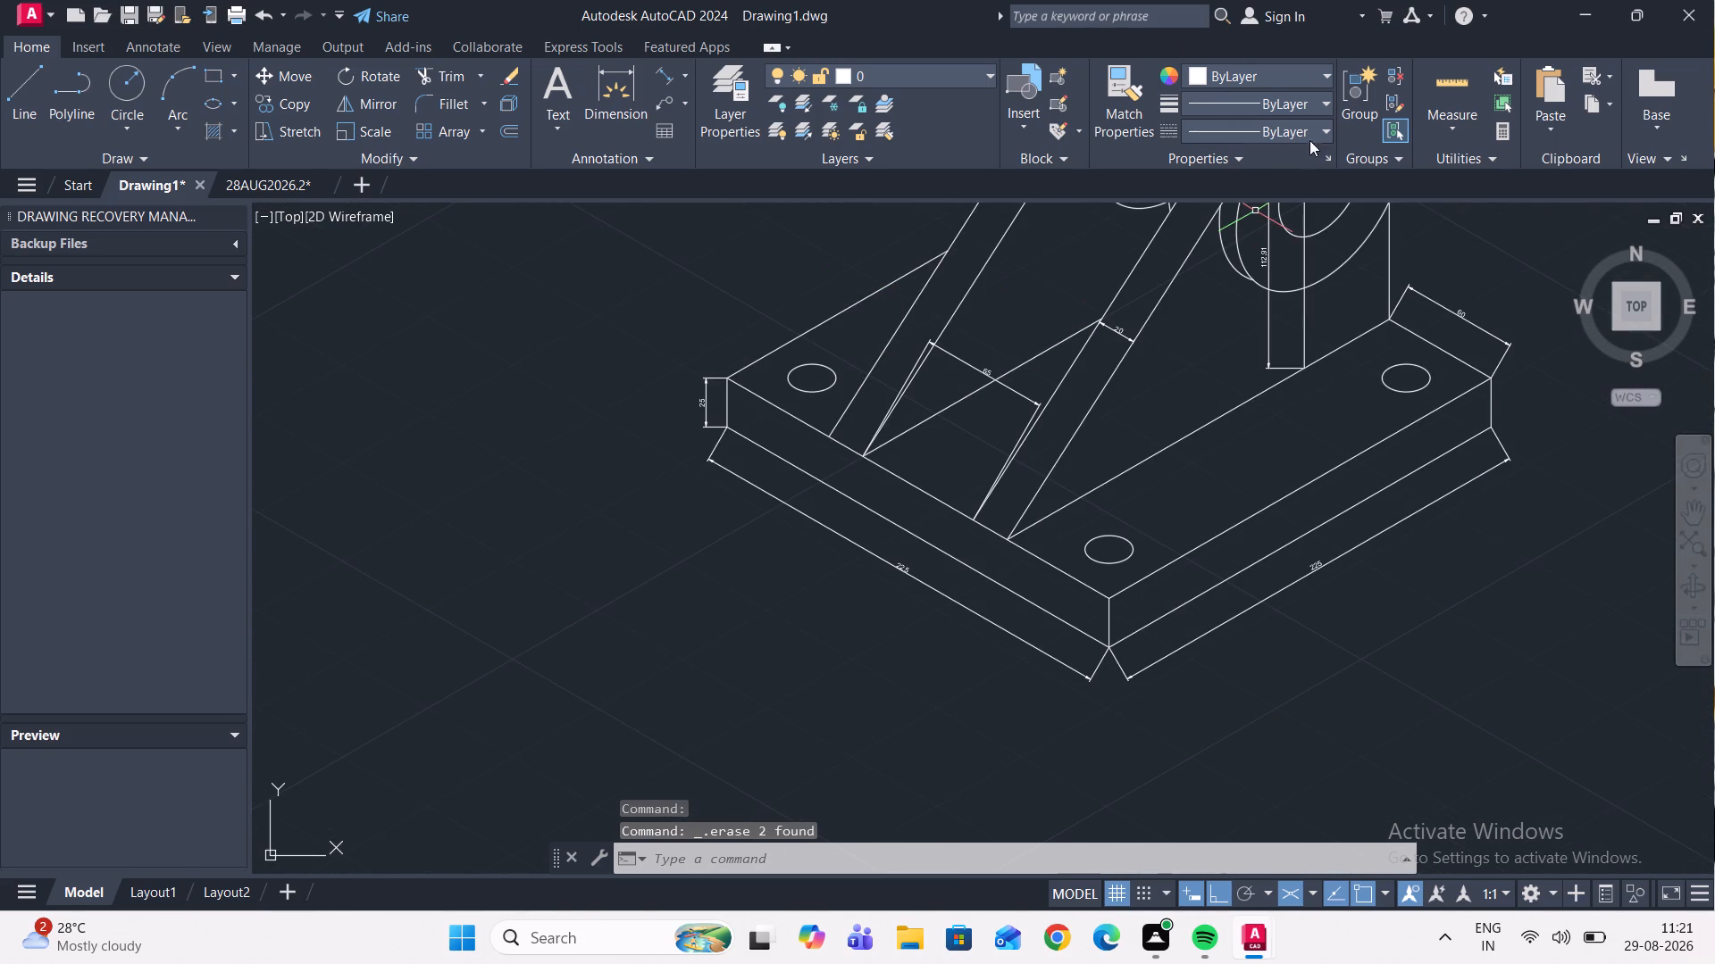
{"action": "left_click", "coordinate": [1296, 132]}
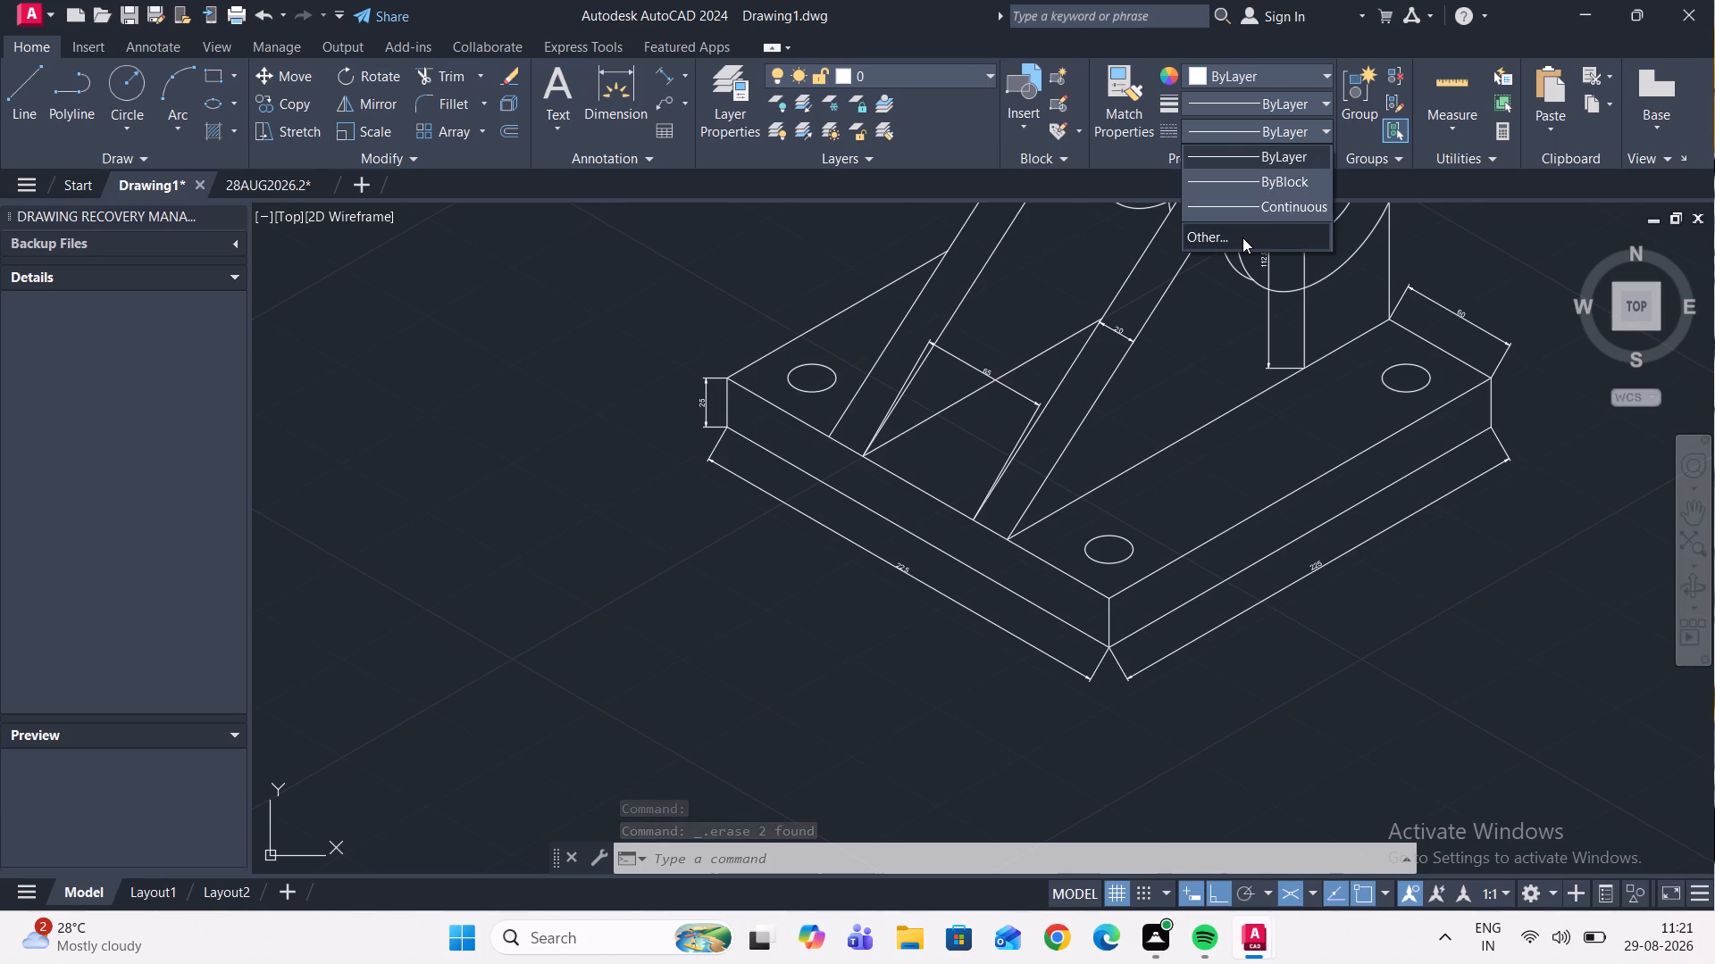
{"action": "left_click", "coordinate": [1242, 237]}
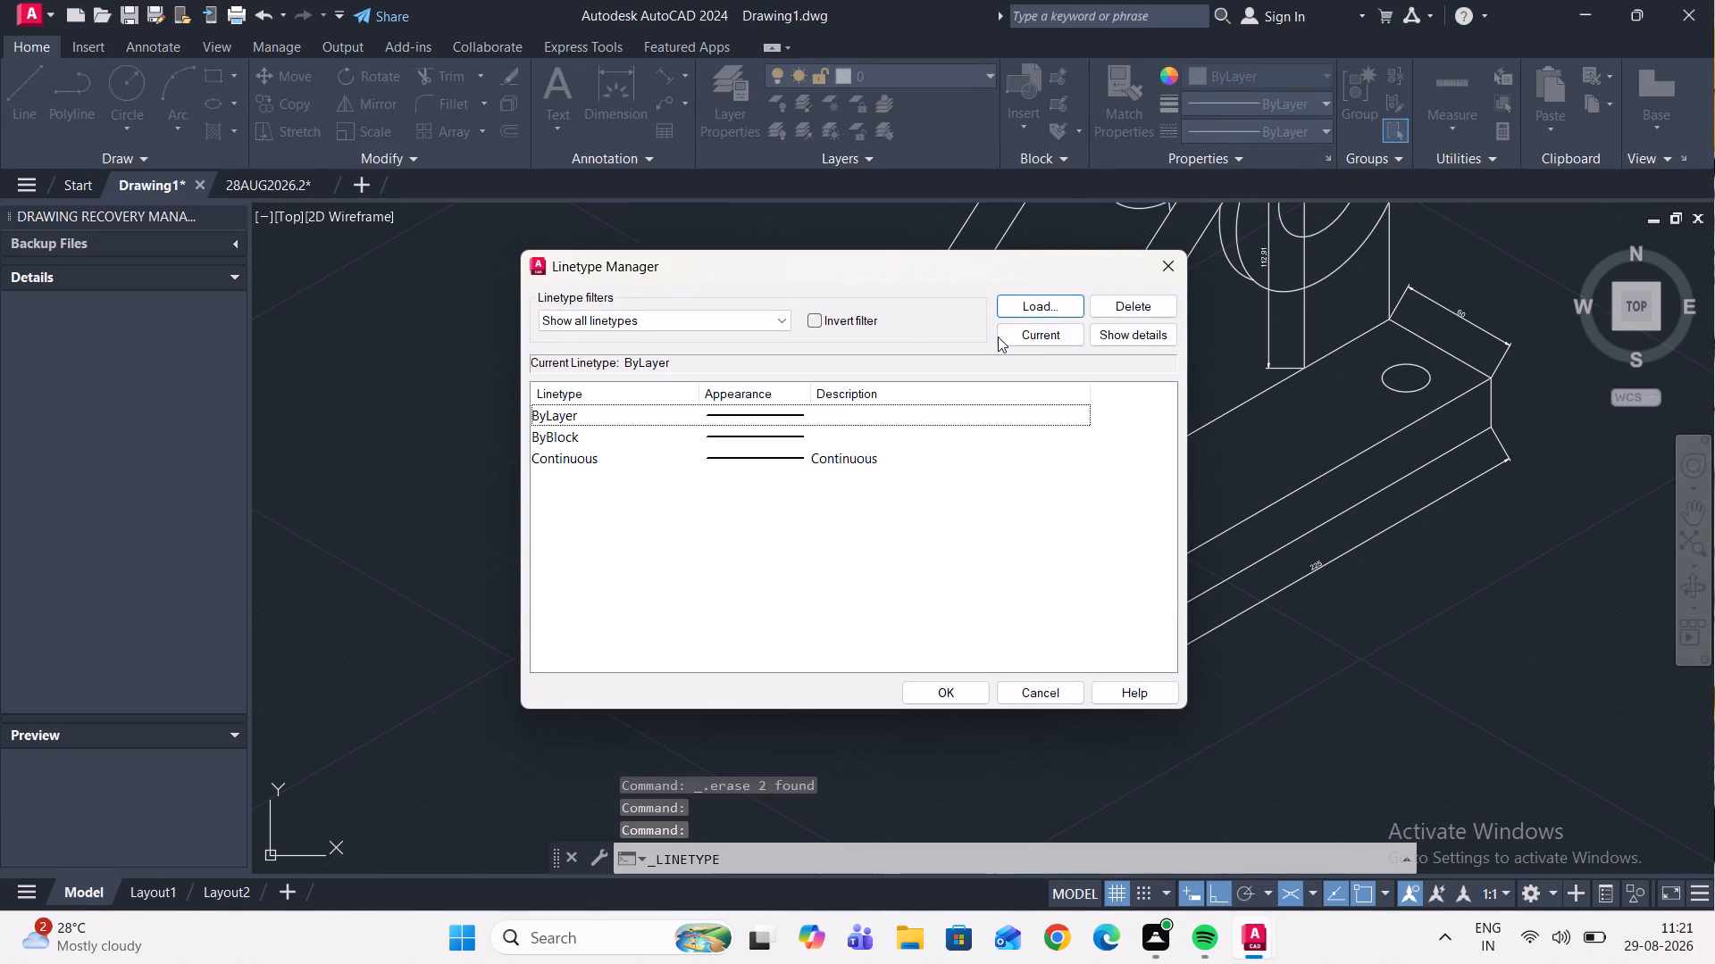
{"action": "left_click", "coordinate": [1034, 307]}
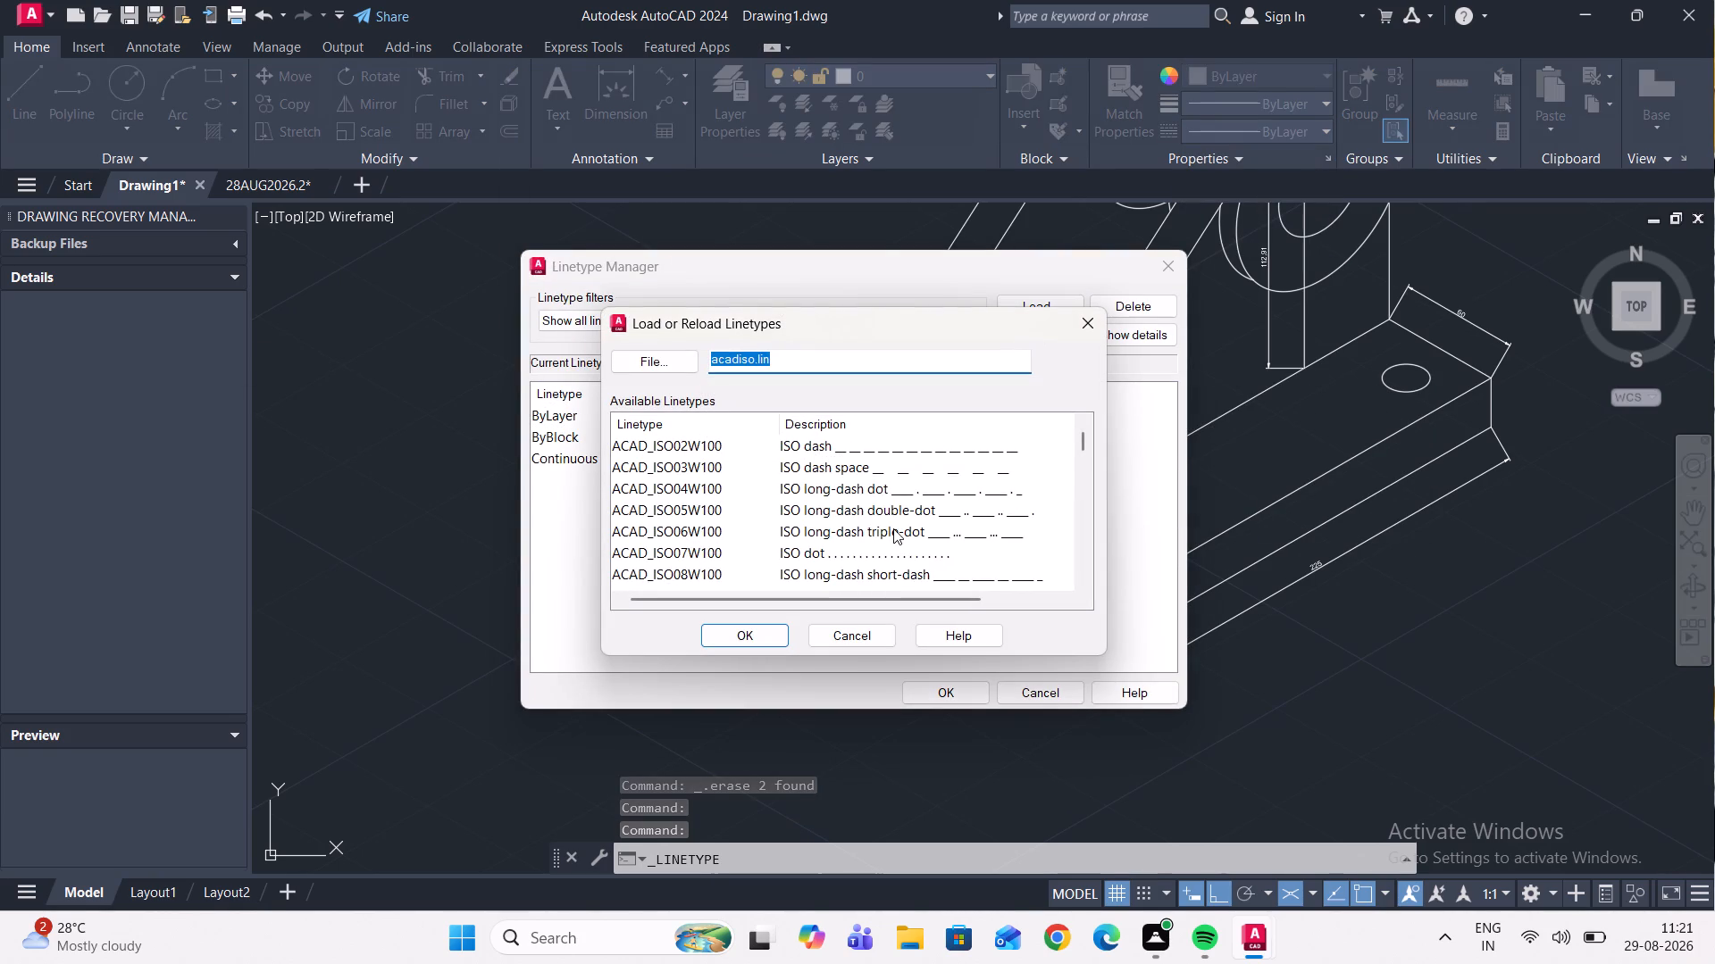
{"action": "scroll", "coordinate": [893, 528], "scroll_direction": "down", "scroll_amount": 3}
{"action": "scroll", "coordinate": [893, 528], "scroll_direction": "up", "scroll_amount": 7}
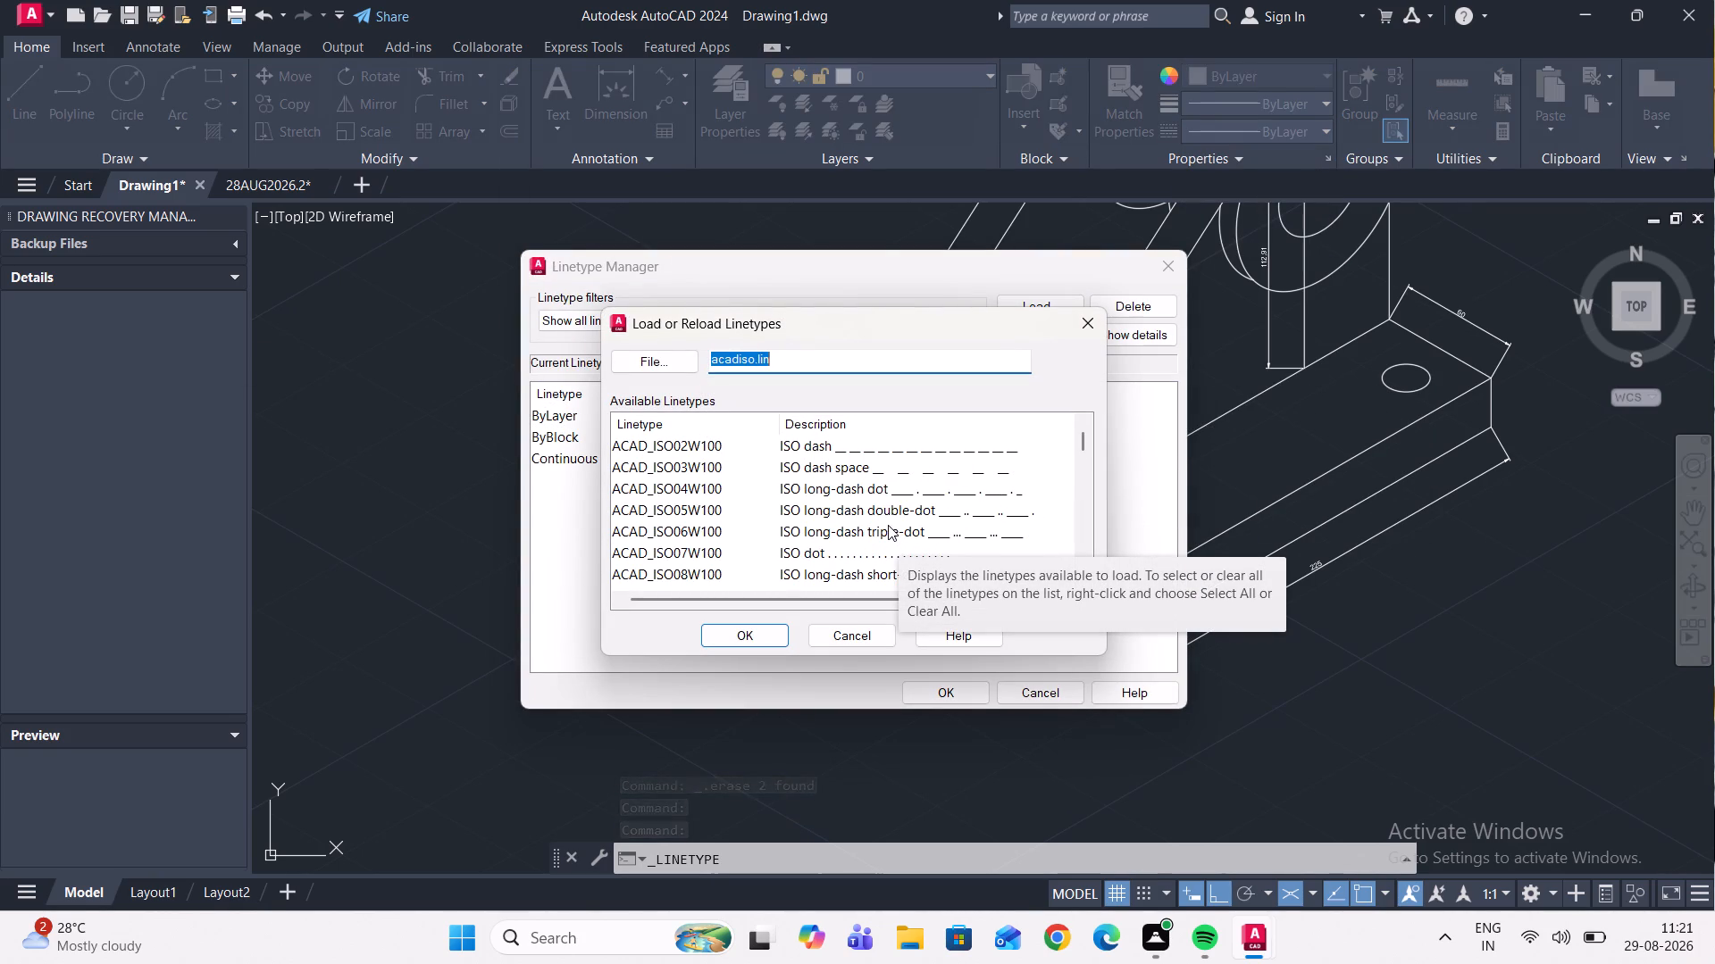
{"action": "scroll", "coordinate": [888, 525], "scroll_direction": "down", "scroll_amount": 6}
{"action": "scroll", "coordinate": [887, 524], "scroll_direction": "up", "scroll_amount": 4}
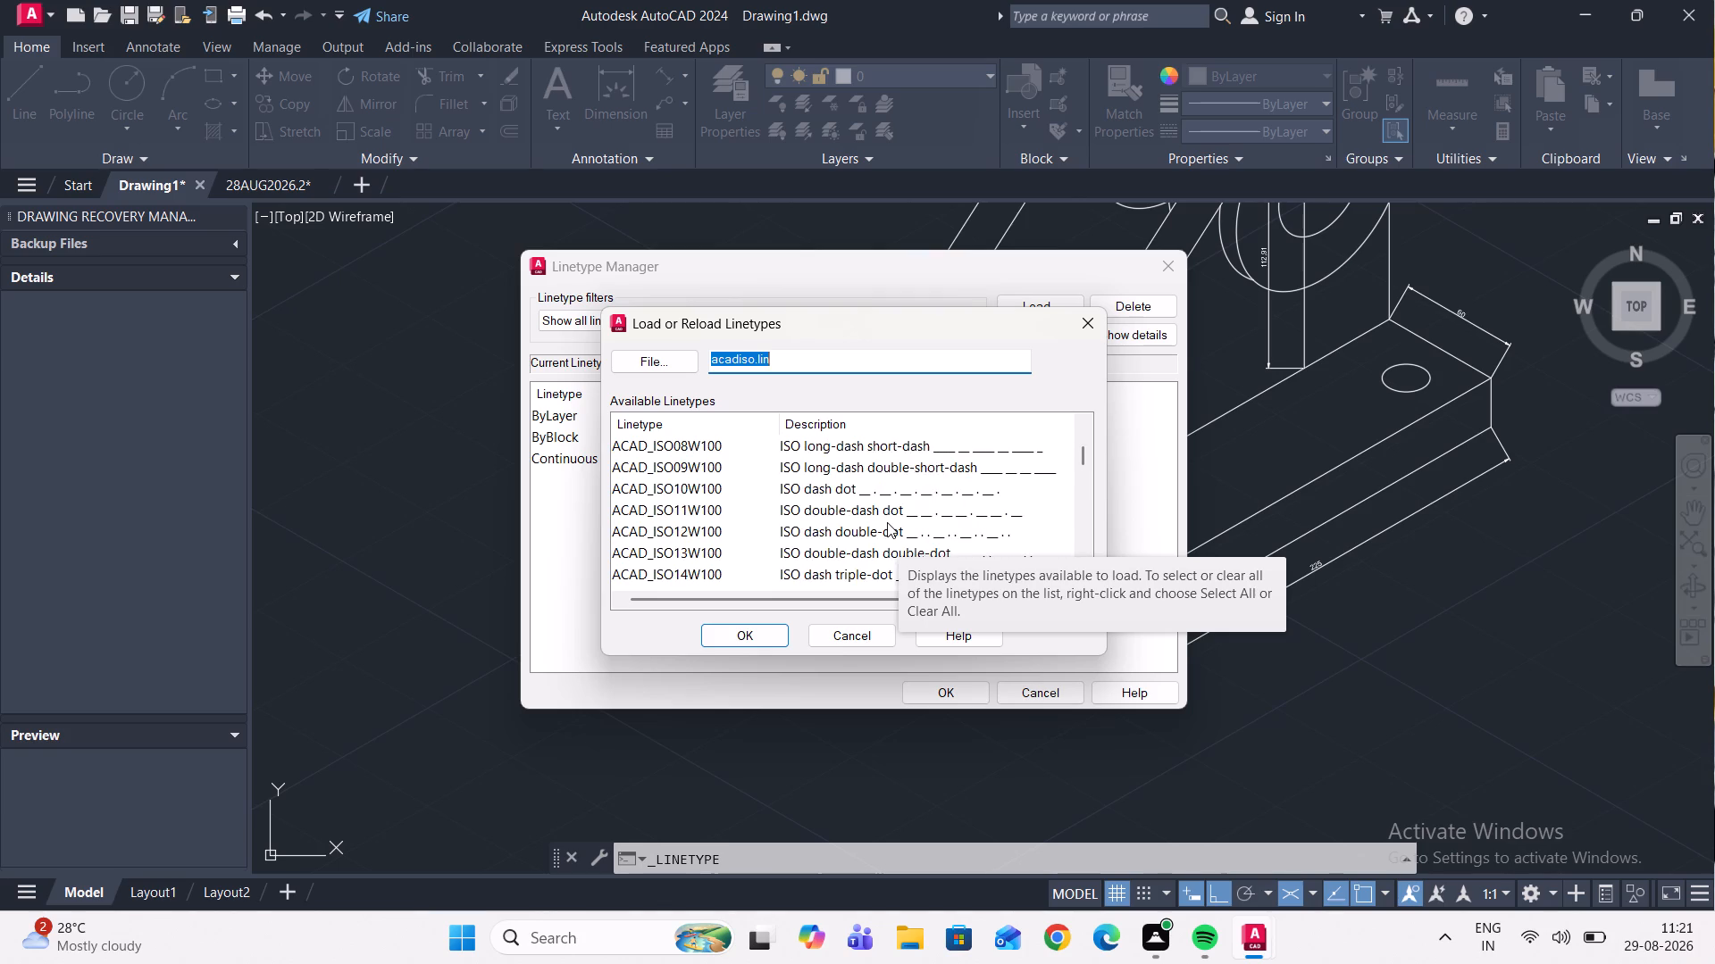
{"action": "scroll", "coordinate": [887, 522], "scroll_direction": "up", "scroll_amount": 6}
{"action": "scroll", "coordinate": [887, 522], "scroll_direction": "down", "scroll_amount": 14}
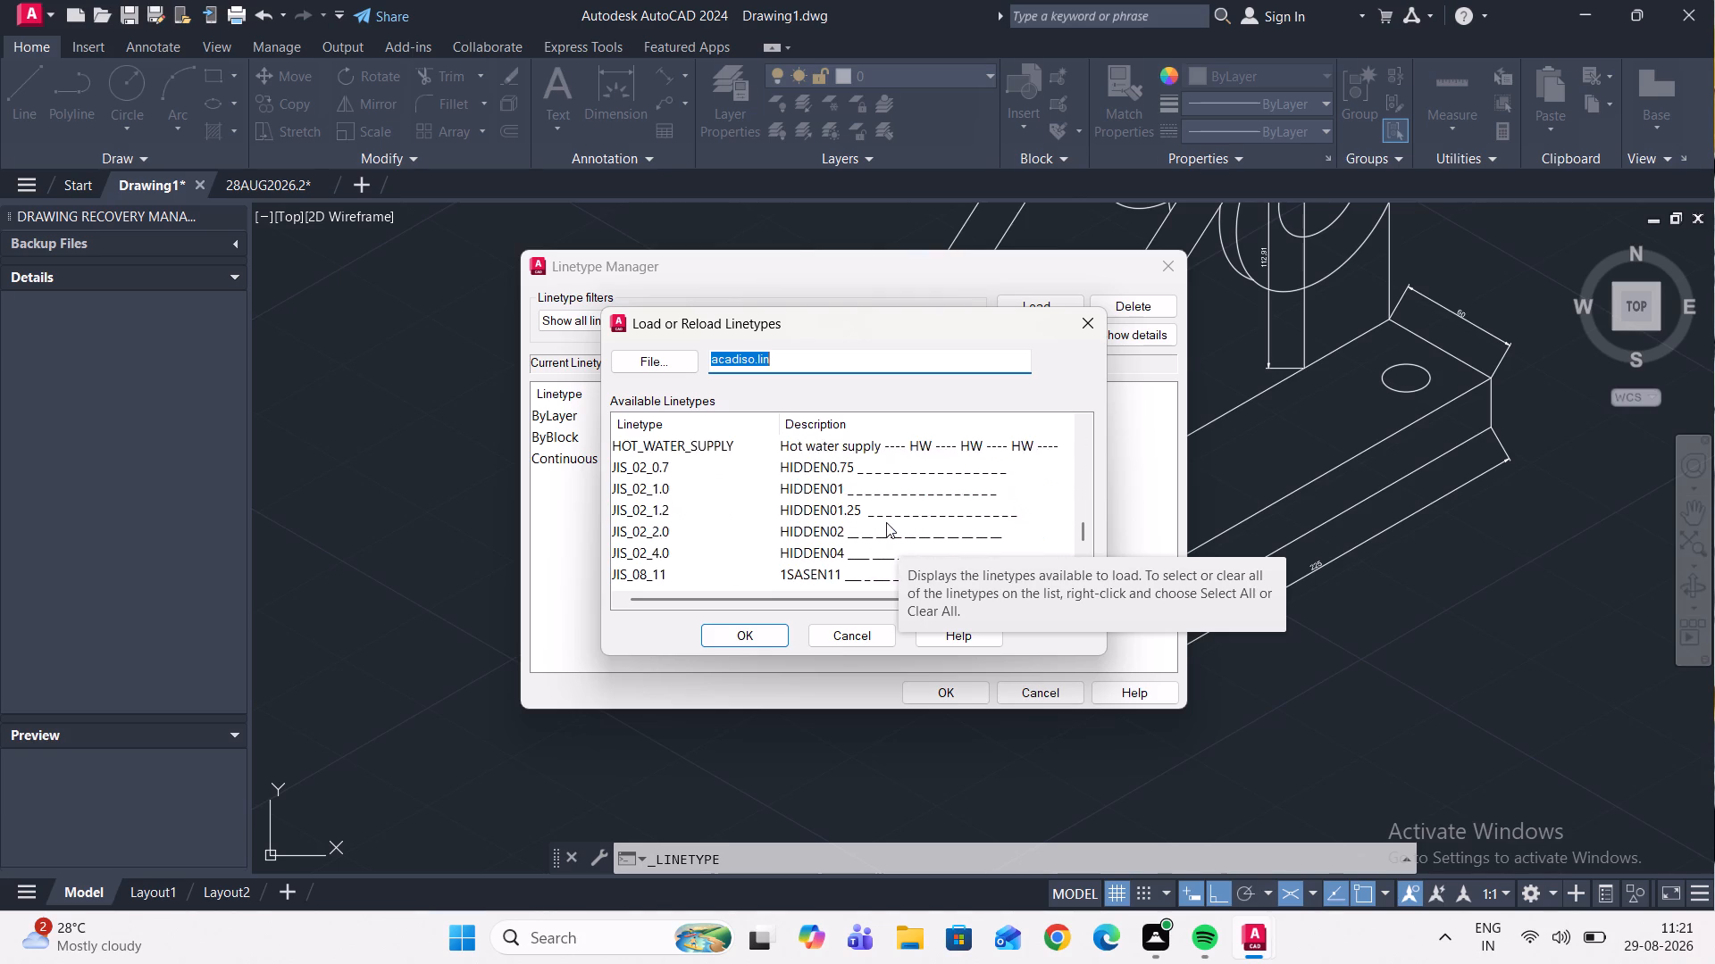
{"action": "scroll", "coordinate": [886, 522], "scroll_direction": "down", "scroll_amount": 11}
{"action": "scroll", "coordinate": [886, 522], "scroll_direction": "up", "scroll_amount": 8}
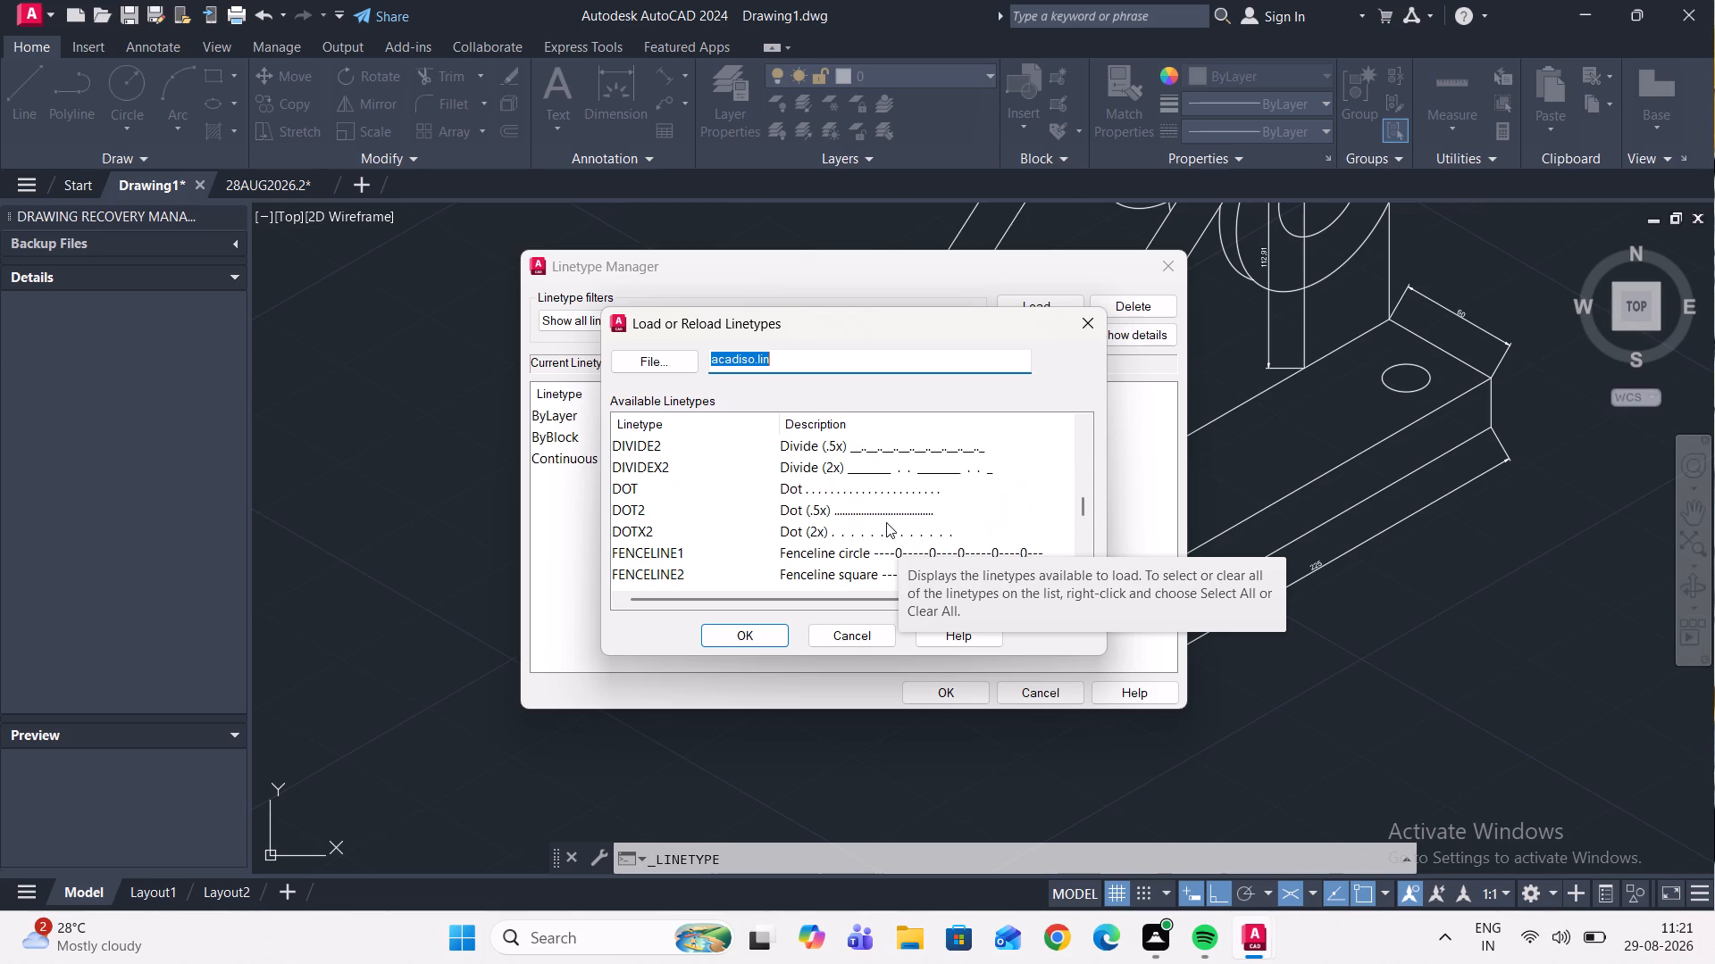
{"action": "scroll", "coordinate": [886, 522], "scroll_direction": "up", "scroll_amount": 3}
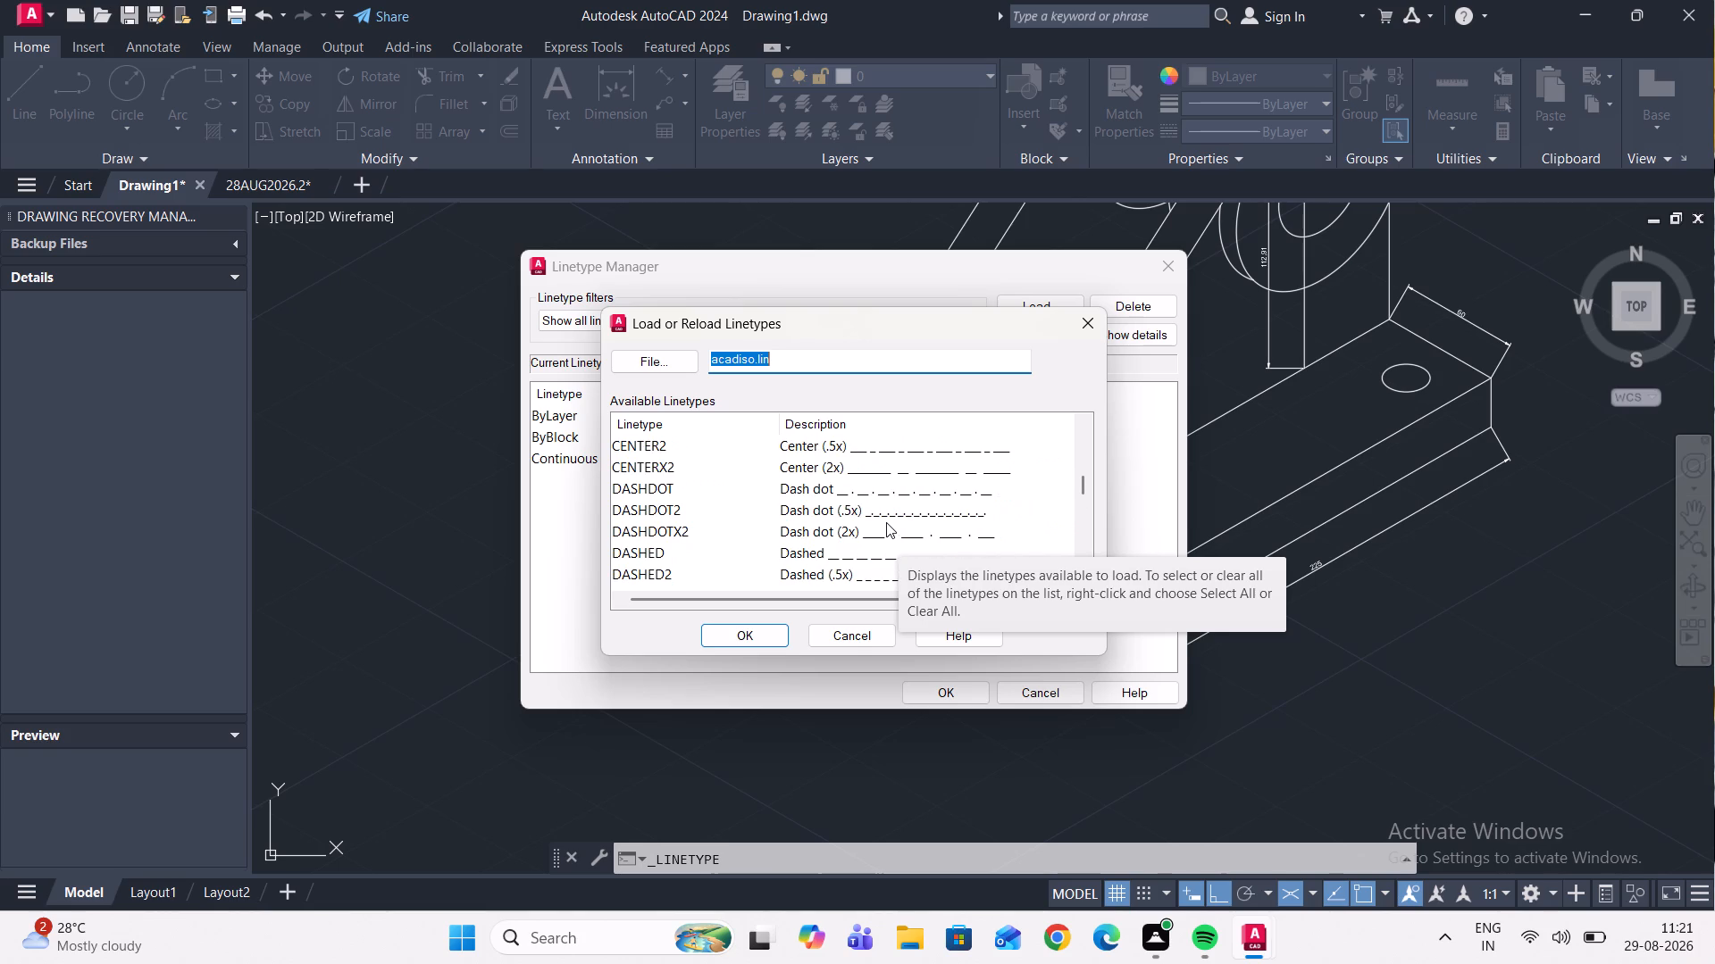
{"action": "left_click", "coordinate": [897, 450]}
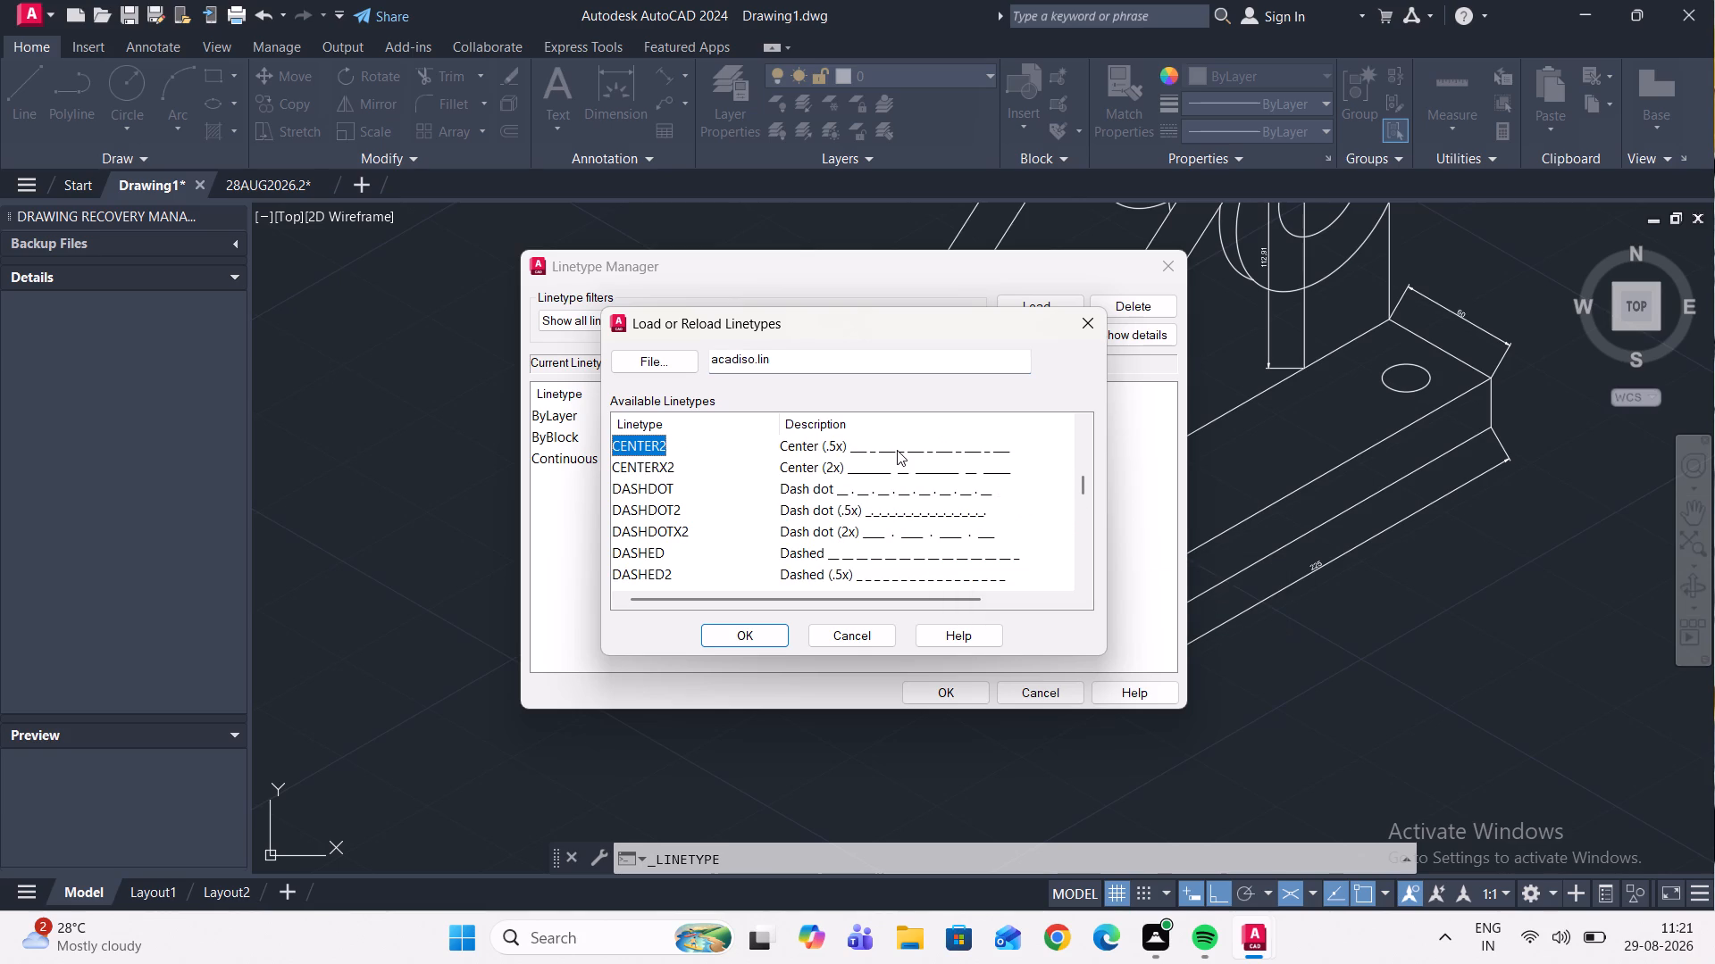
{"action": "double_click", "coordinate": [897, 450]}
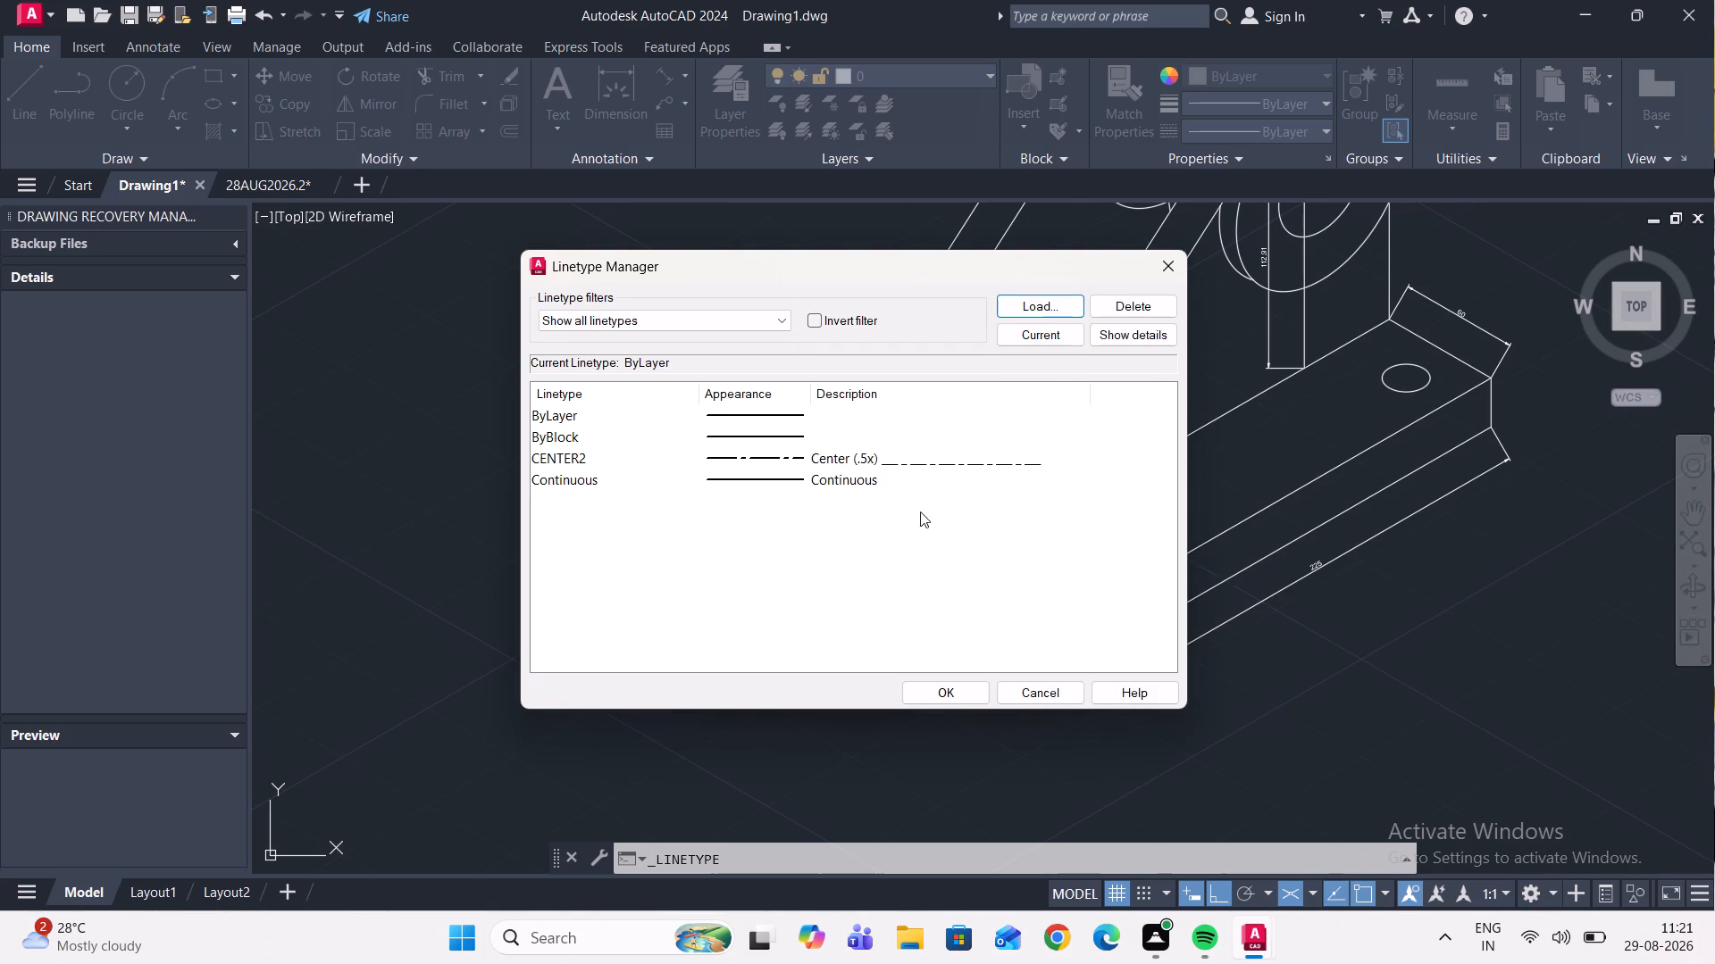
{"action": "left_click", "coordinate": [953, 693]}
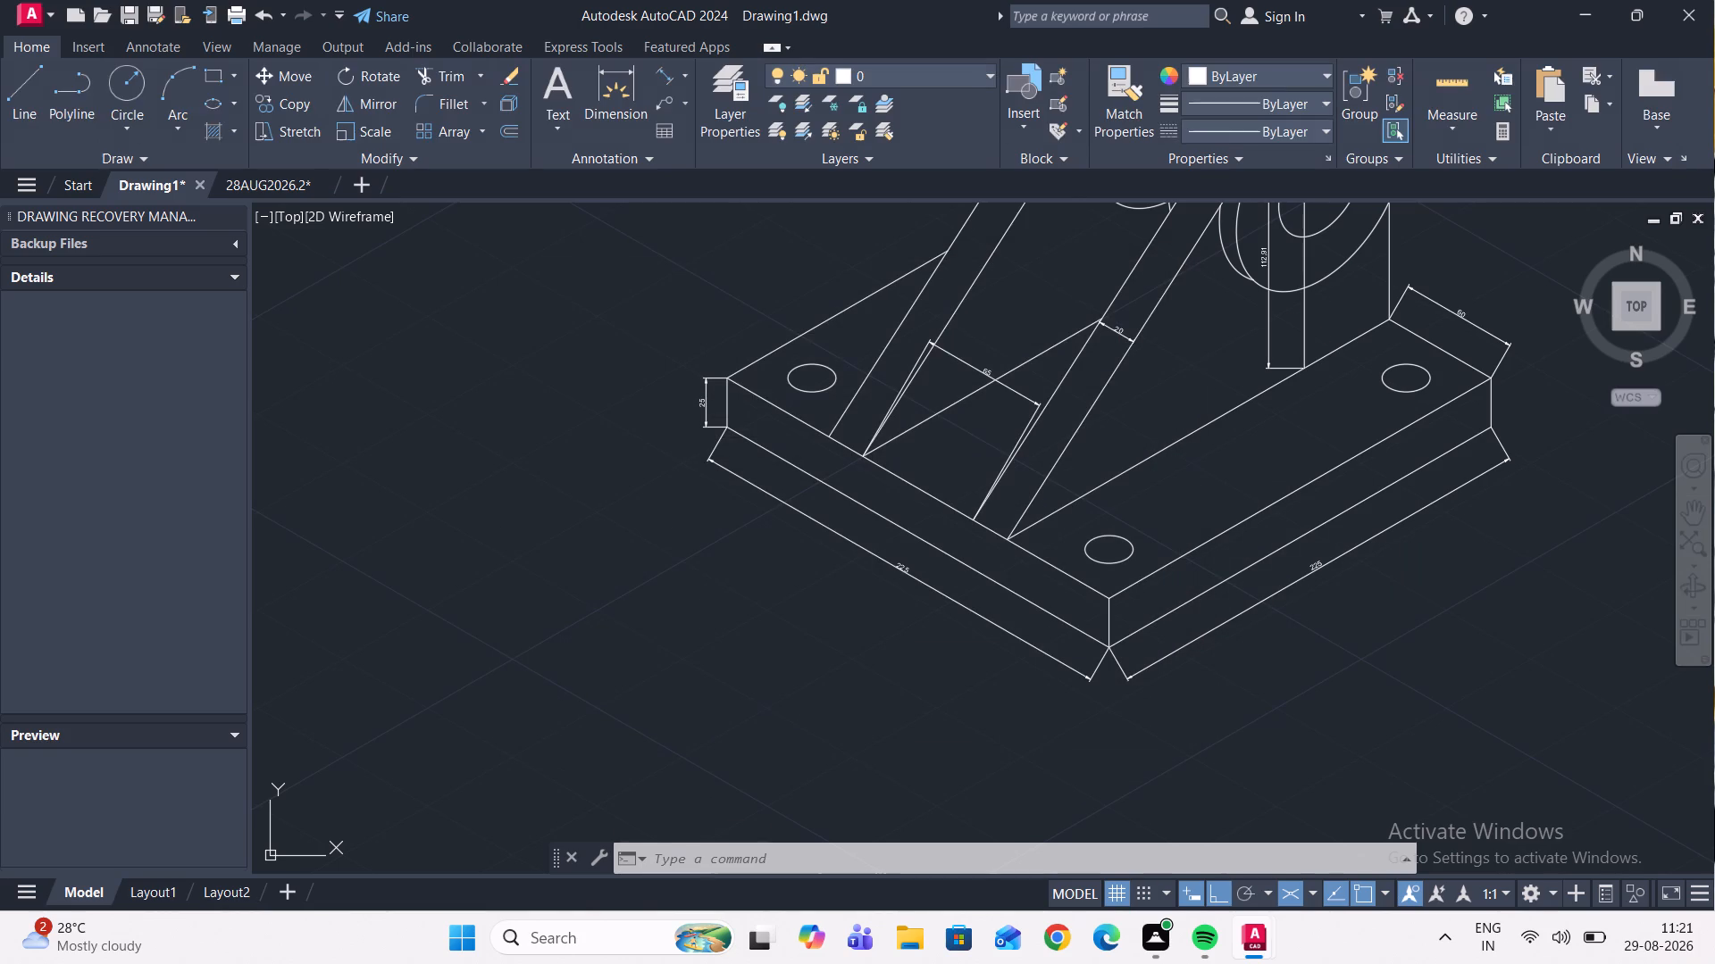
Make CENTER2 the current linetype for new objects.
{"action": "left_click", "coordinate": [1301, 130]}
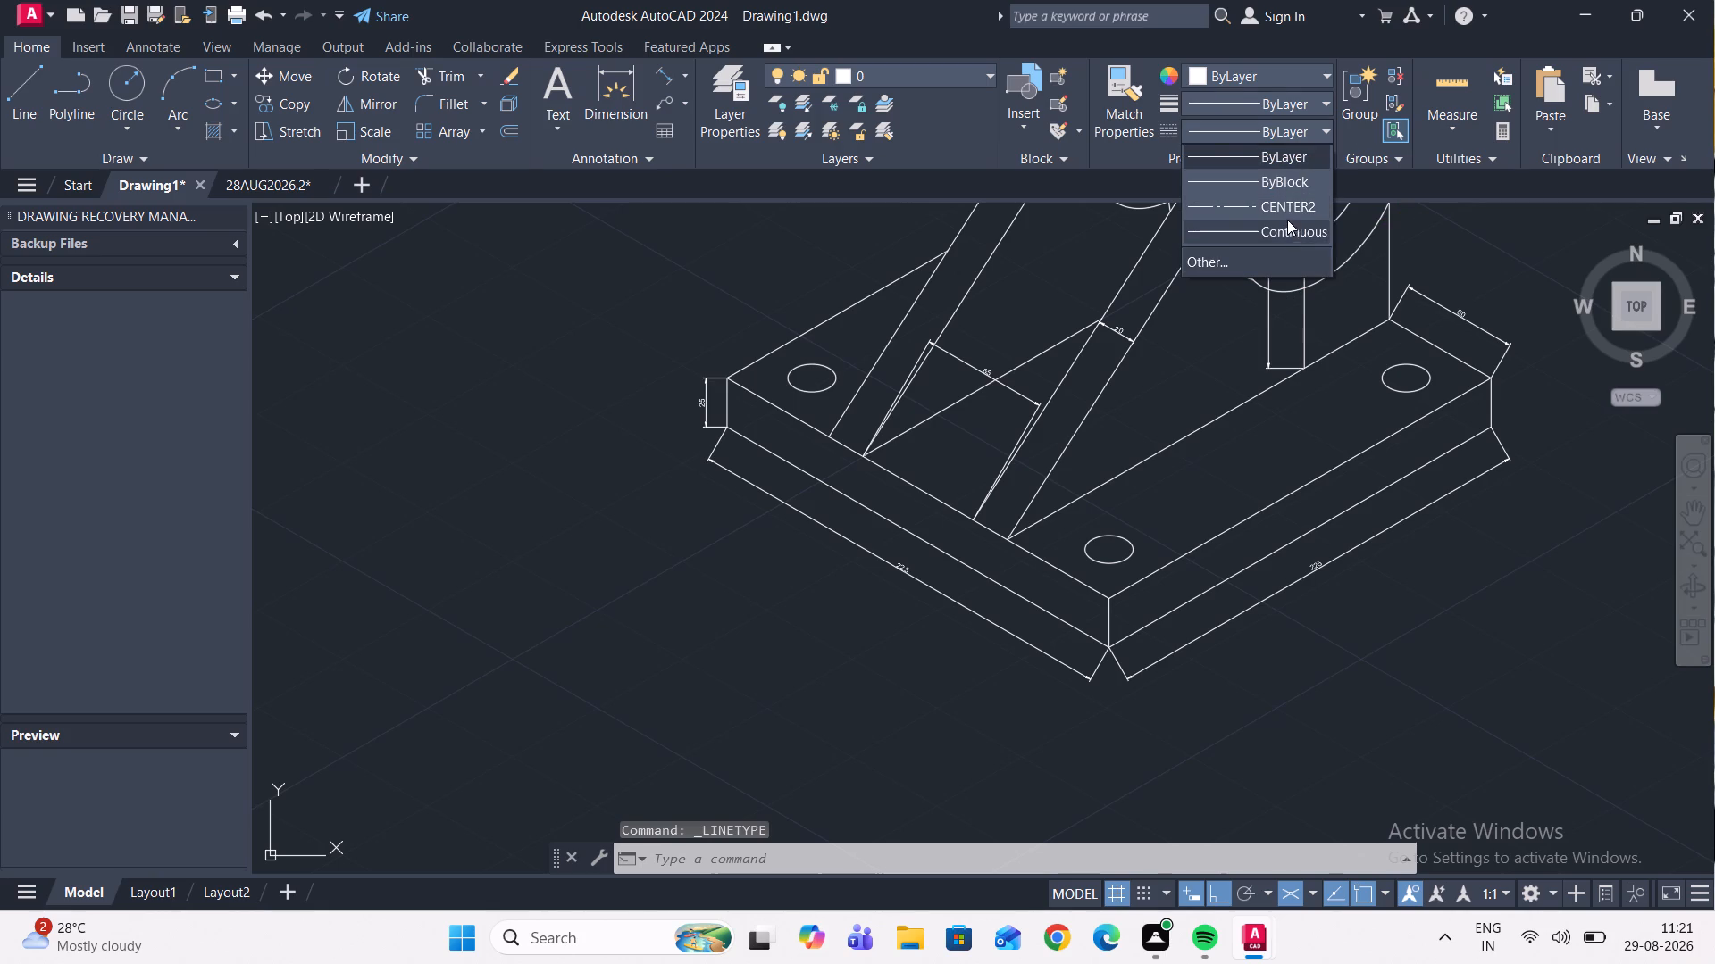
{"action": "double_click", "coordinate": [1287, 212]}
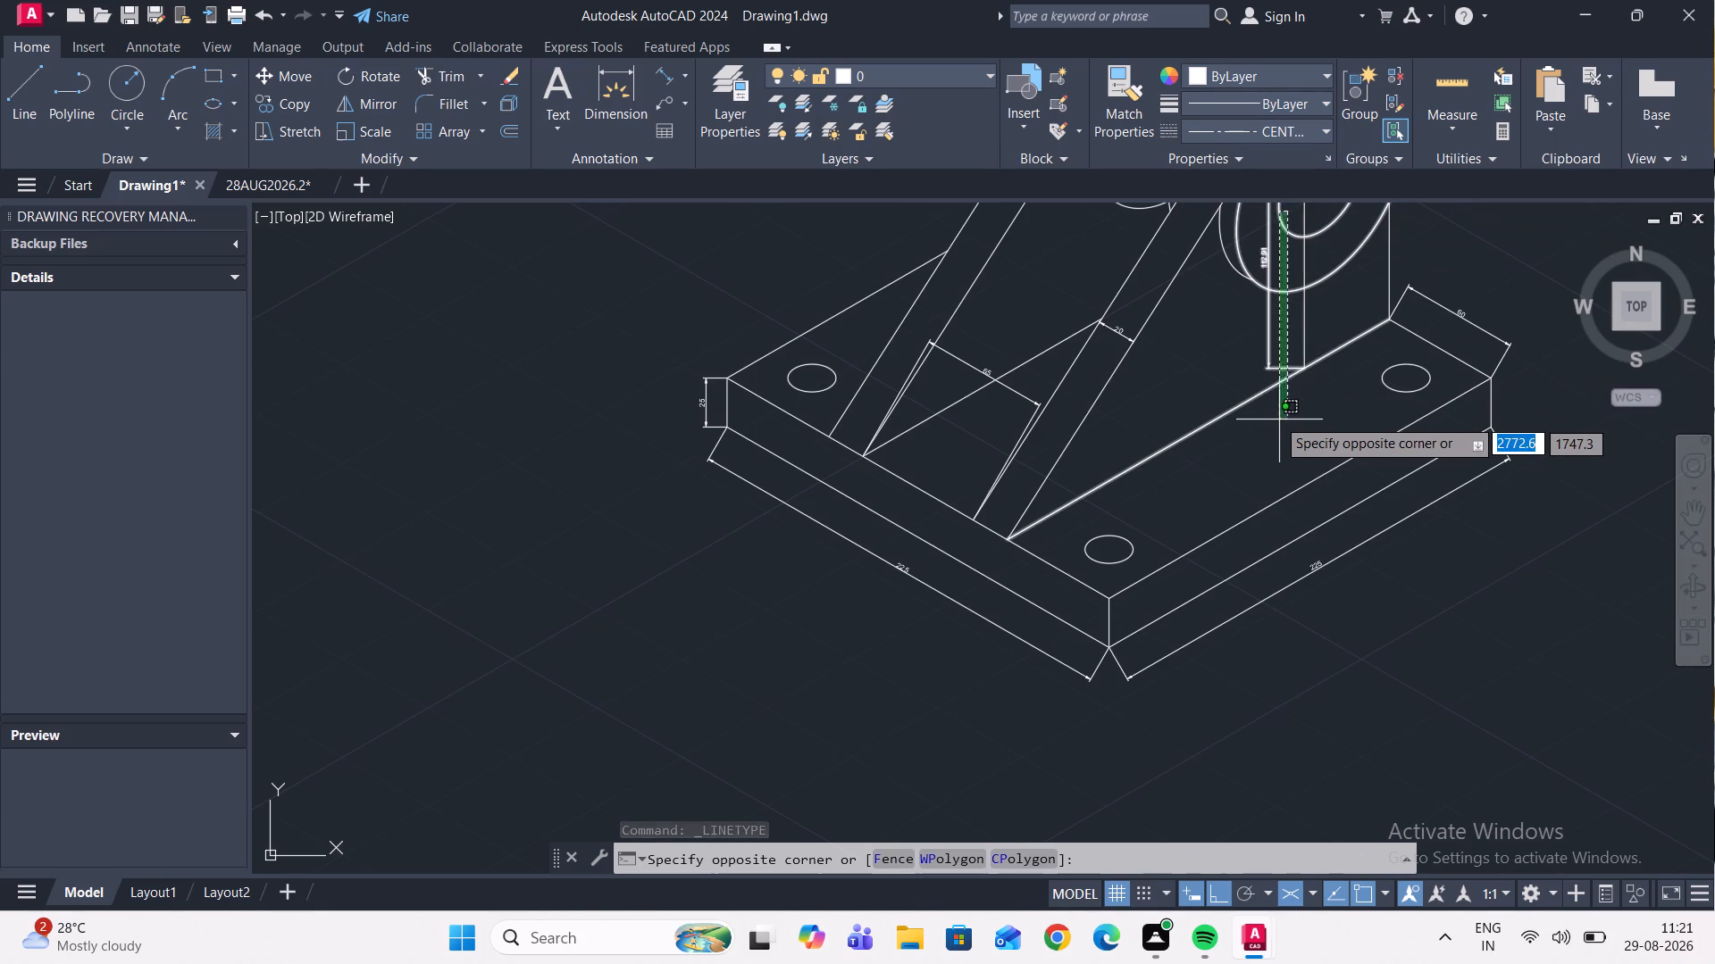
{"action": "key", "text": "Escape"}
Draw a centre line about 31 mm long from the centre of the base's right-corner hole, parallel to its long front edge.
{"action": "scroll", "coordinate": [1394, 374], "scroll_direction": "up", "scroll_amount": 2}
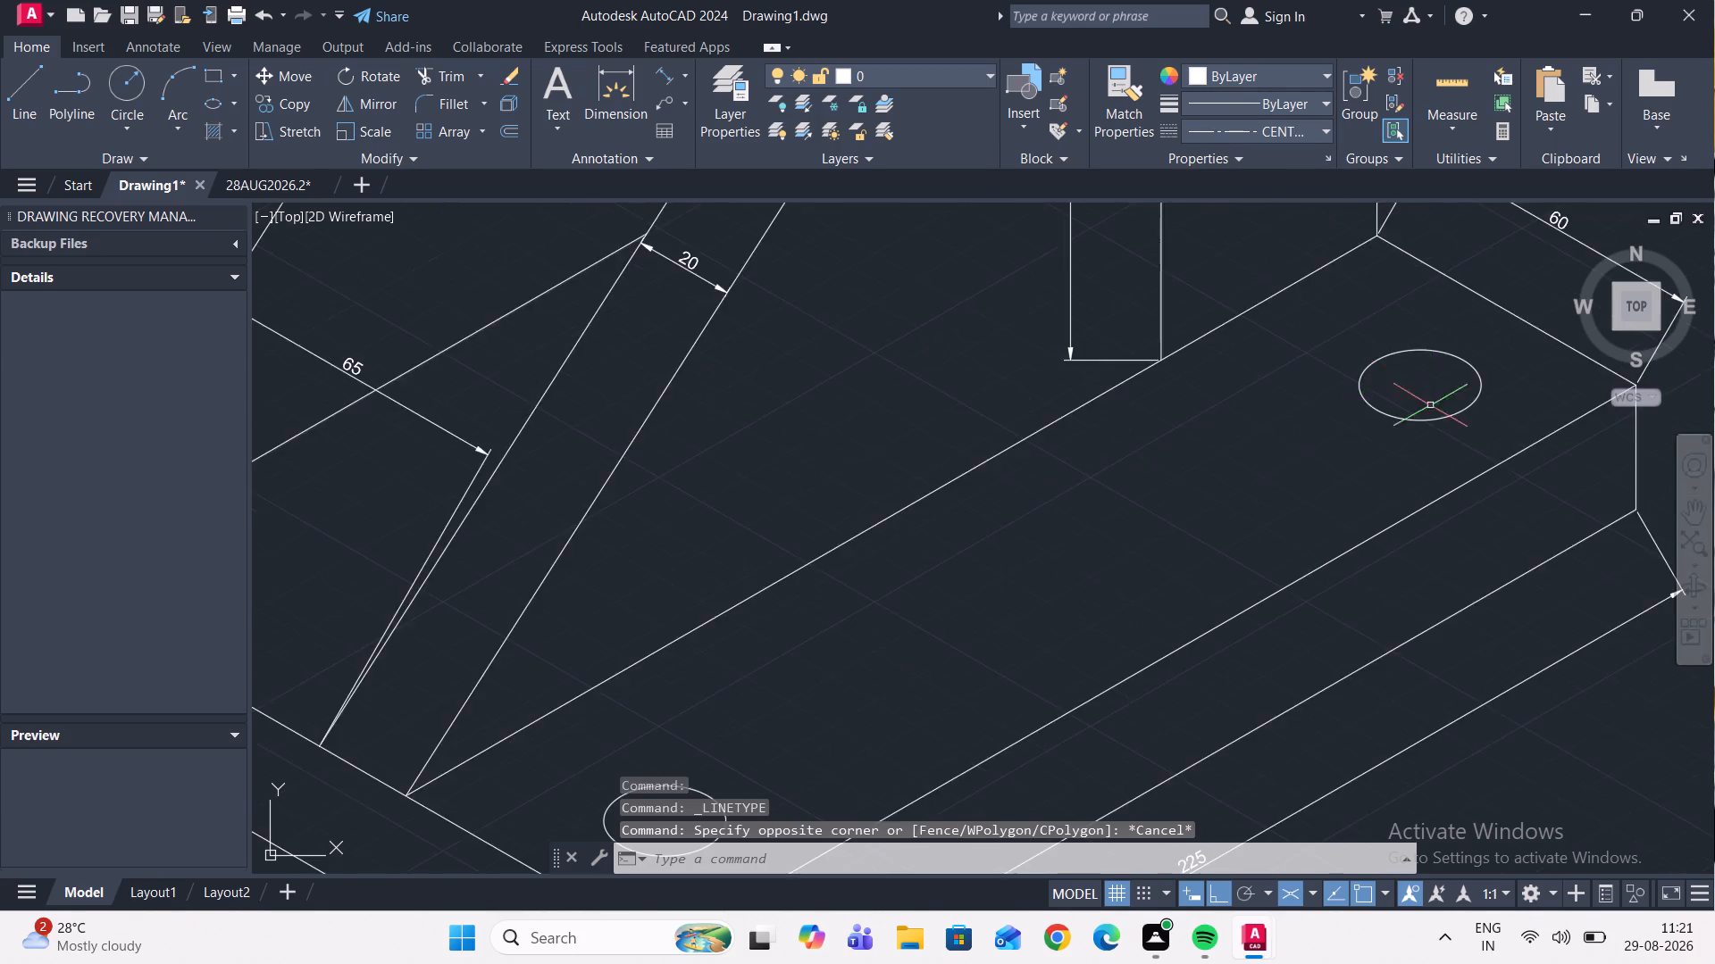
{"action": "scroll", "coordinate": [1447, 420], "scroll_direction": "up", "scroll_amount": 1}
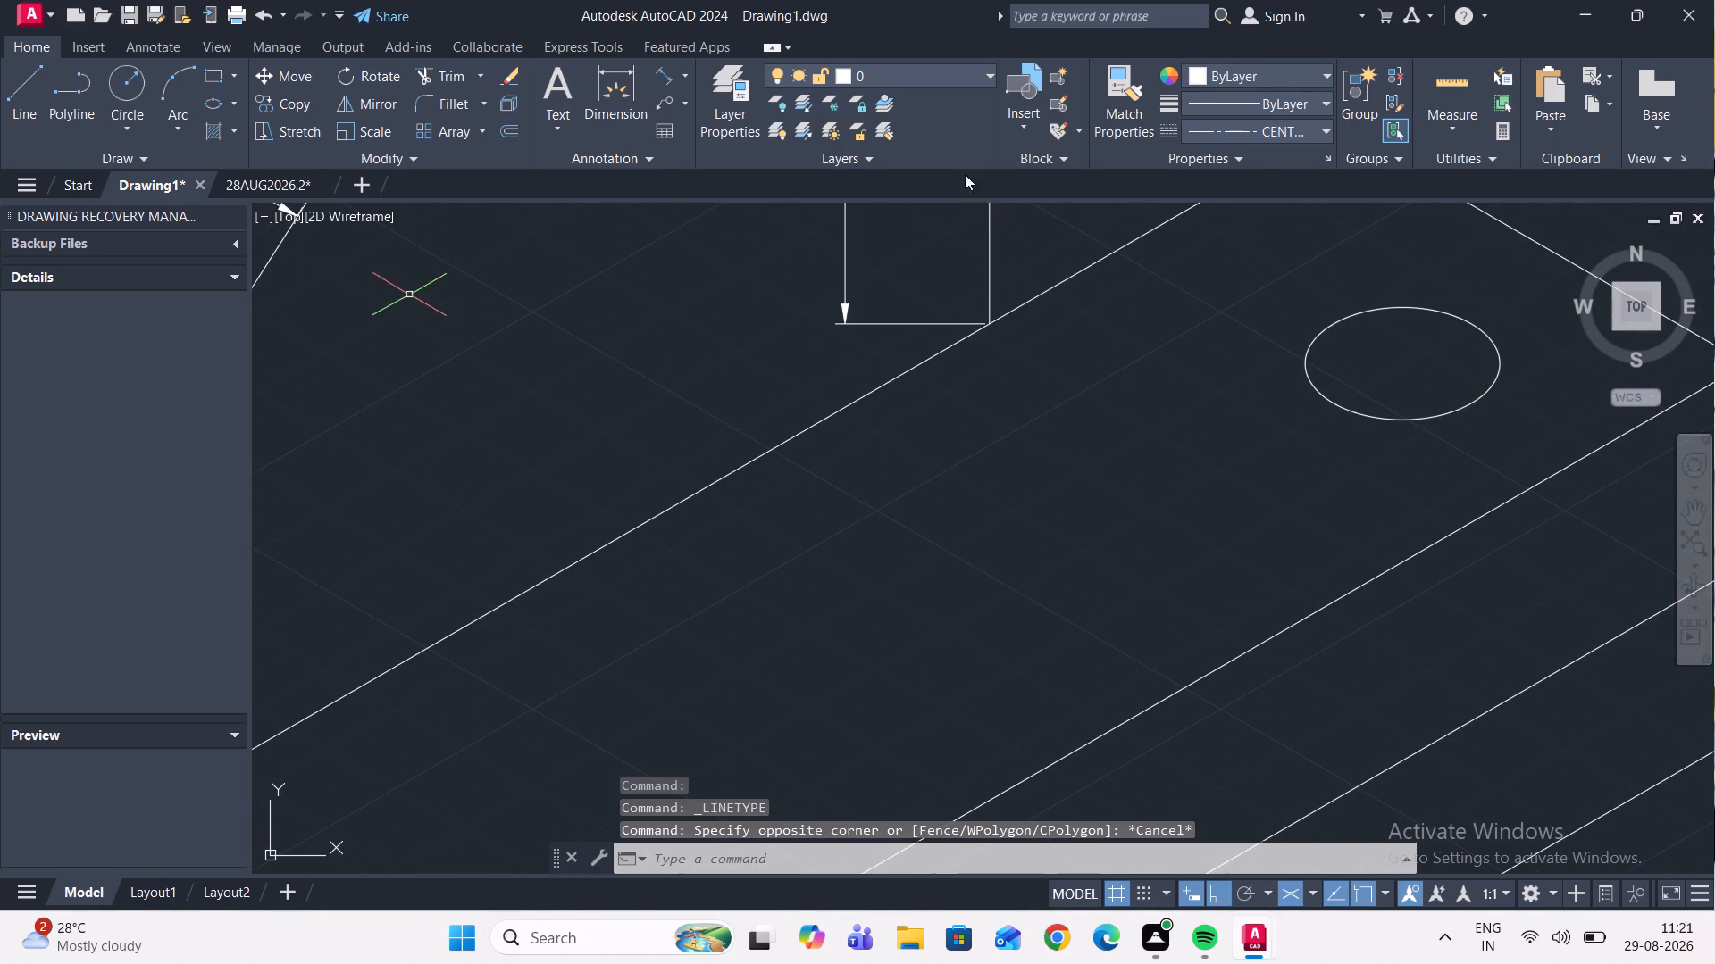
{"action": "left_click", "coordinate": [21, 92]}
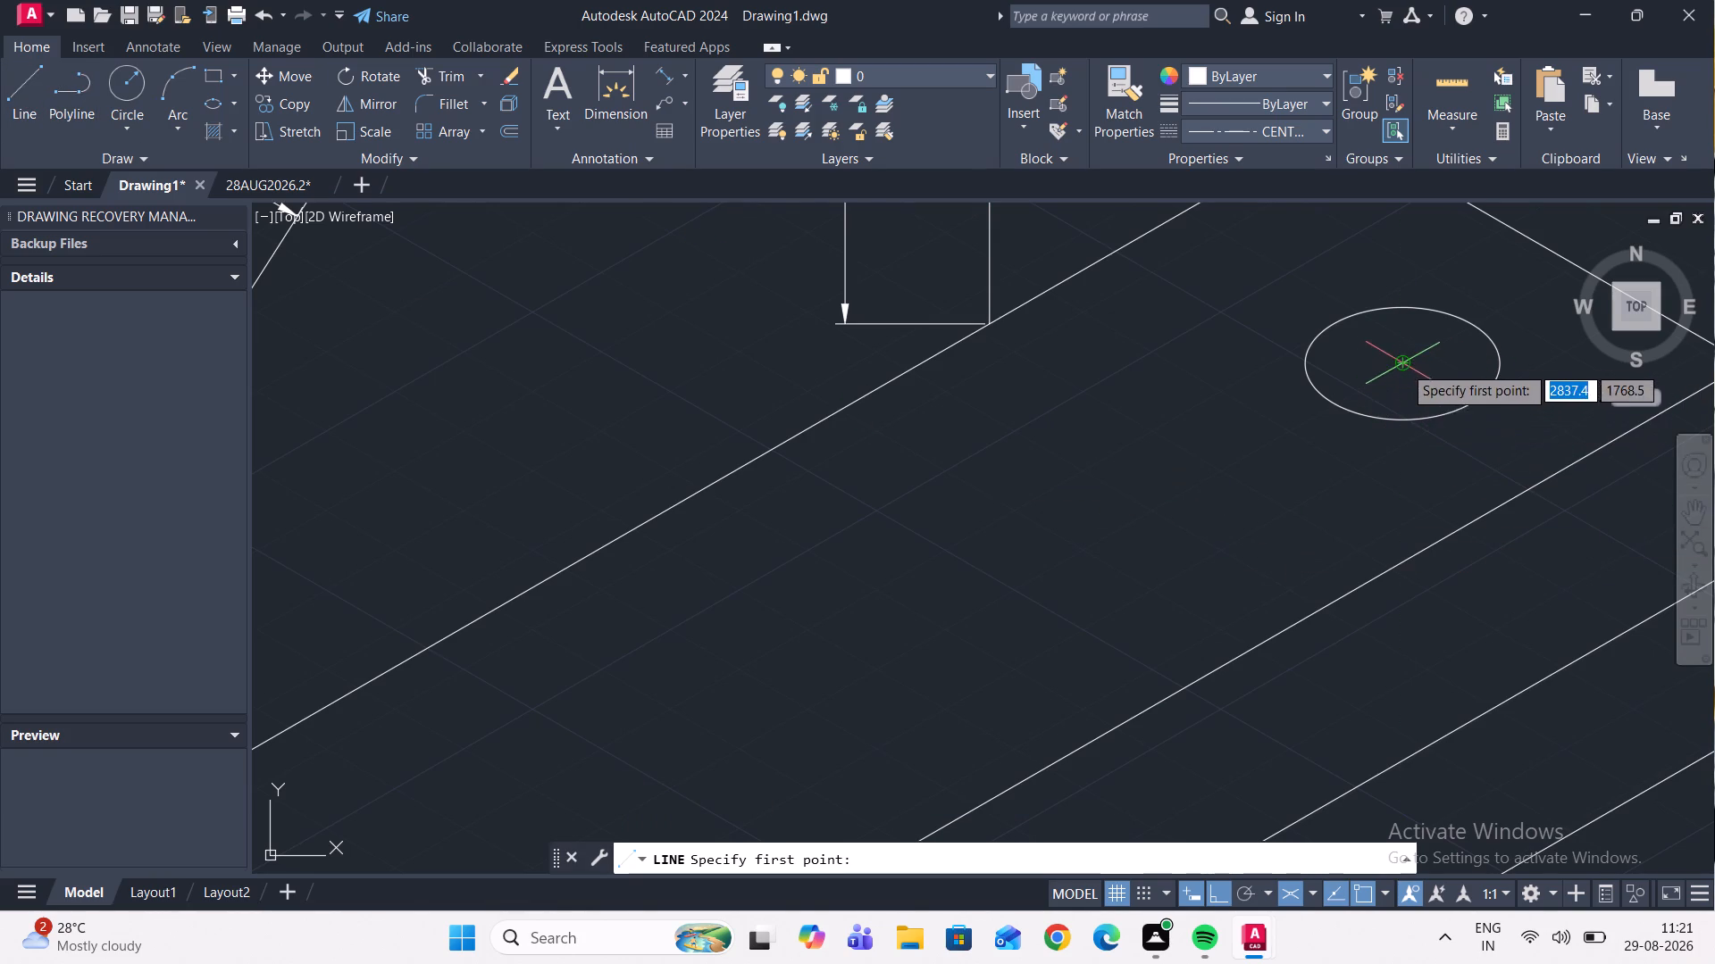
{"action": "left_click", "coordinate": [1403, 363]}
{"action": "scroll", "coordinate": [1267, 428], "scroll_direction": "up", "scroll_amount": 3}
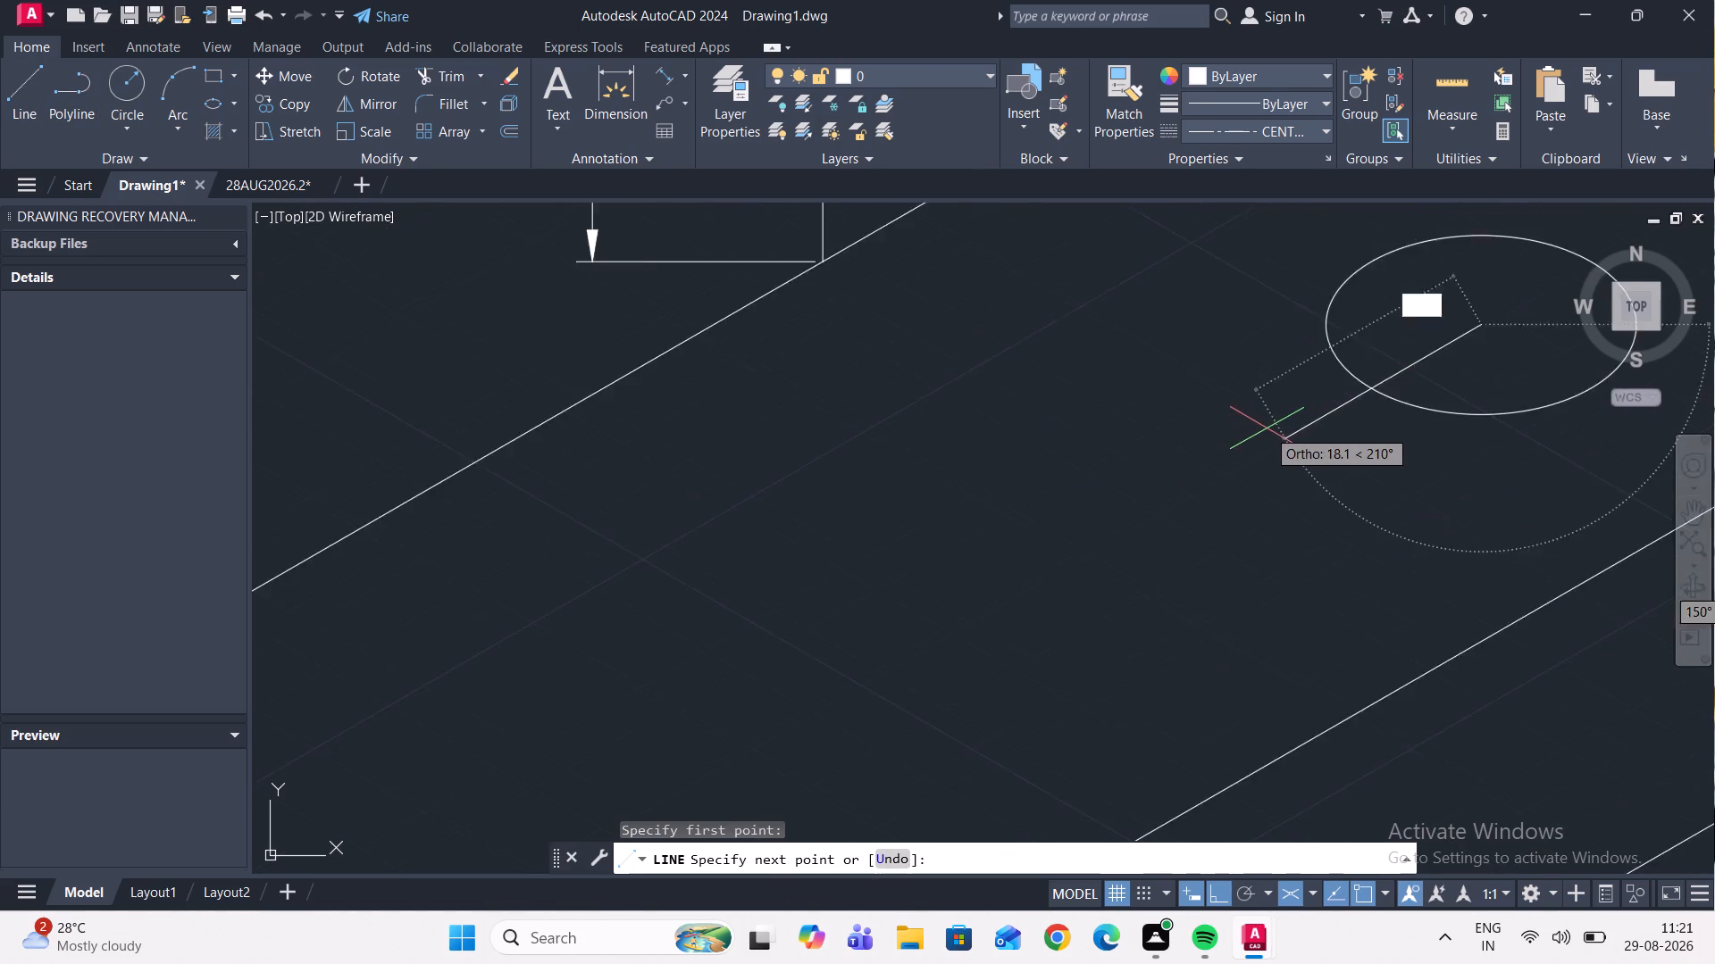
{"action": "scroll", "coordinate": [903, 574], "scroll_direction": "down", "scroll_amount": 2}
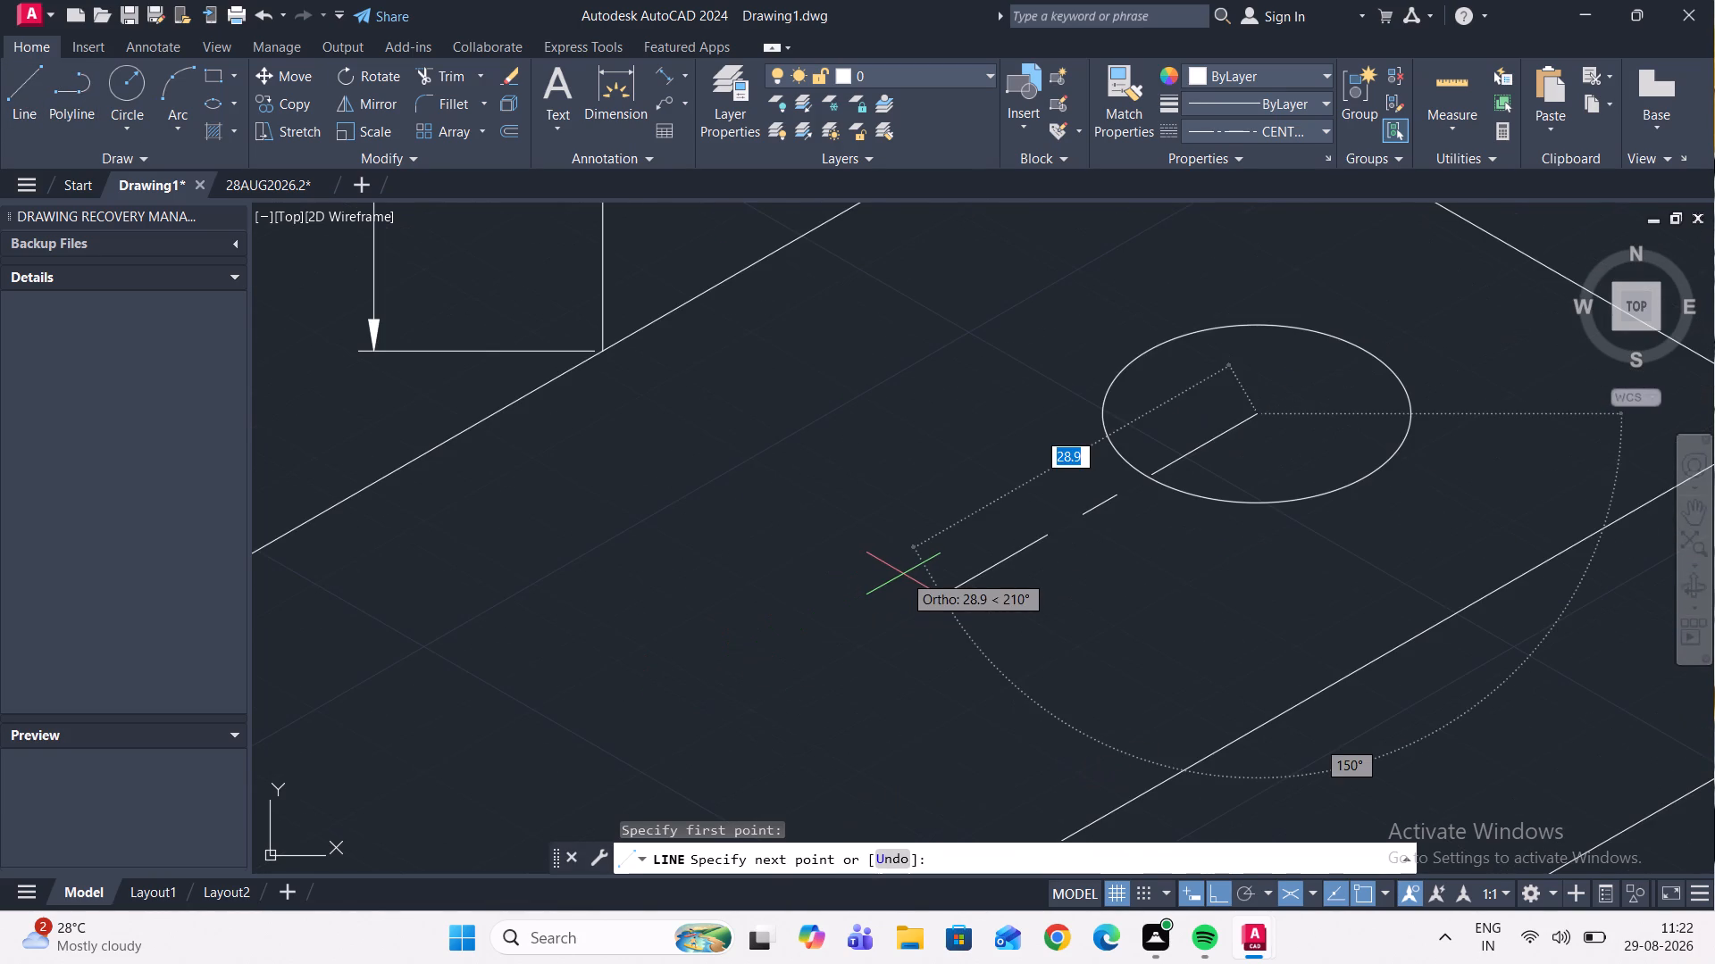
{"action": "left_click", "coordinate": [879, 592]}
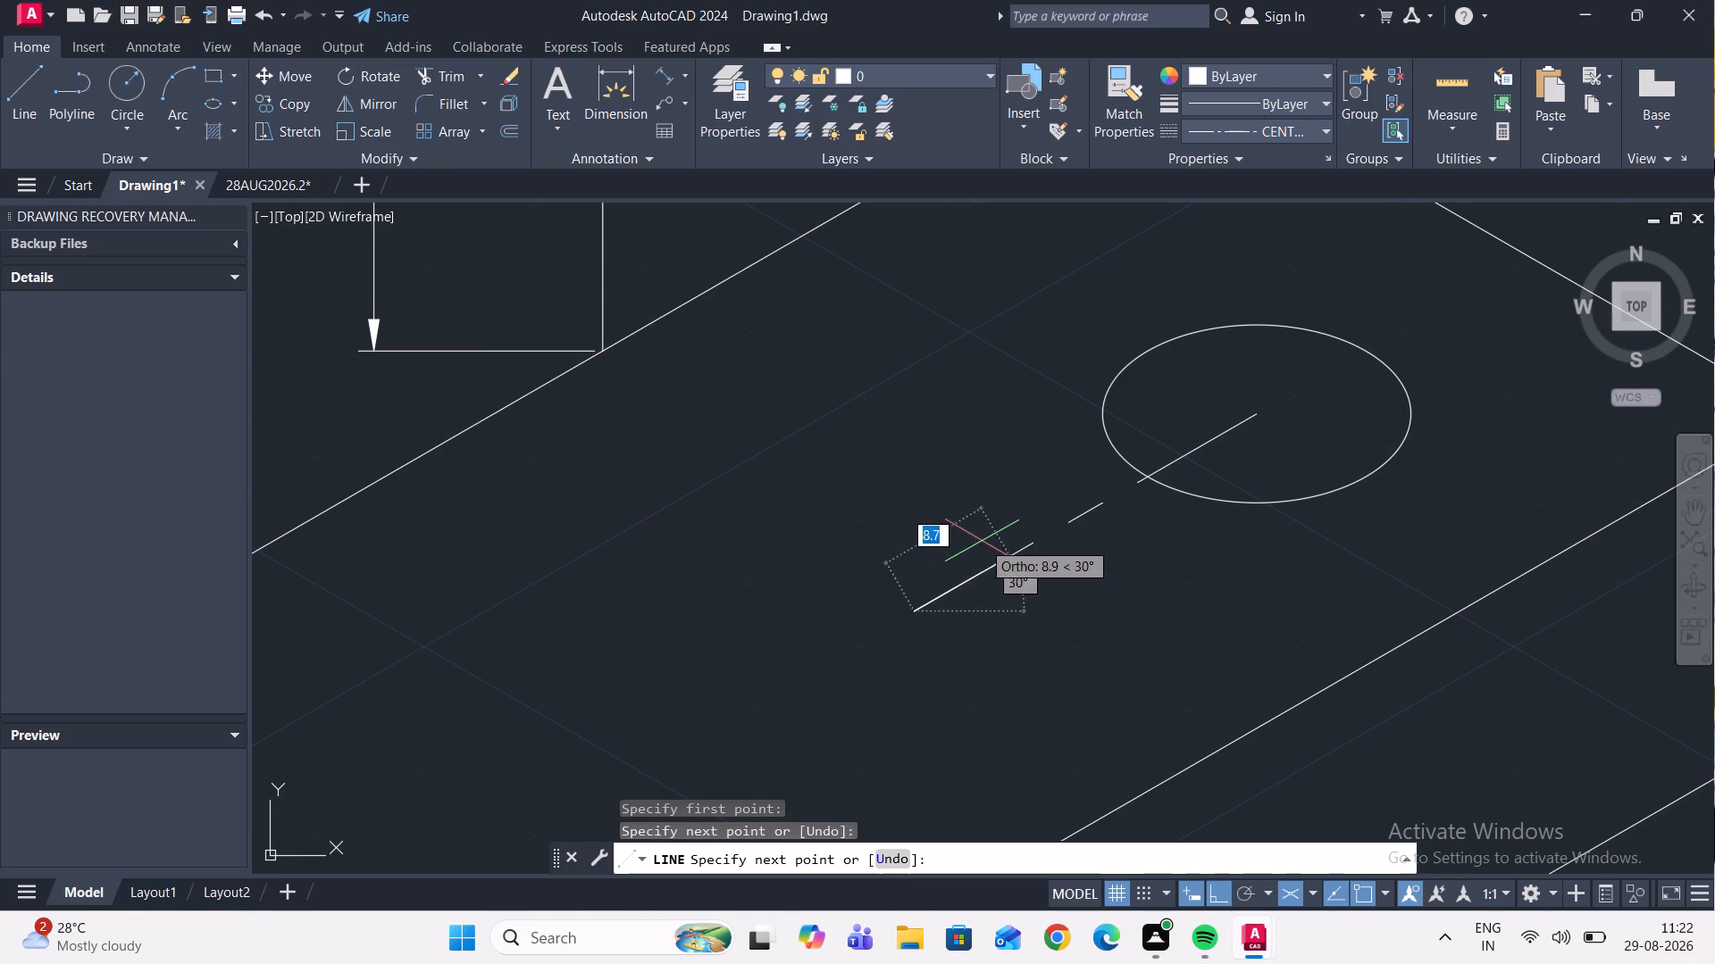
{"action": "key", "text": "Escape"}
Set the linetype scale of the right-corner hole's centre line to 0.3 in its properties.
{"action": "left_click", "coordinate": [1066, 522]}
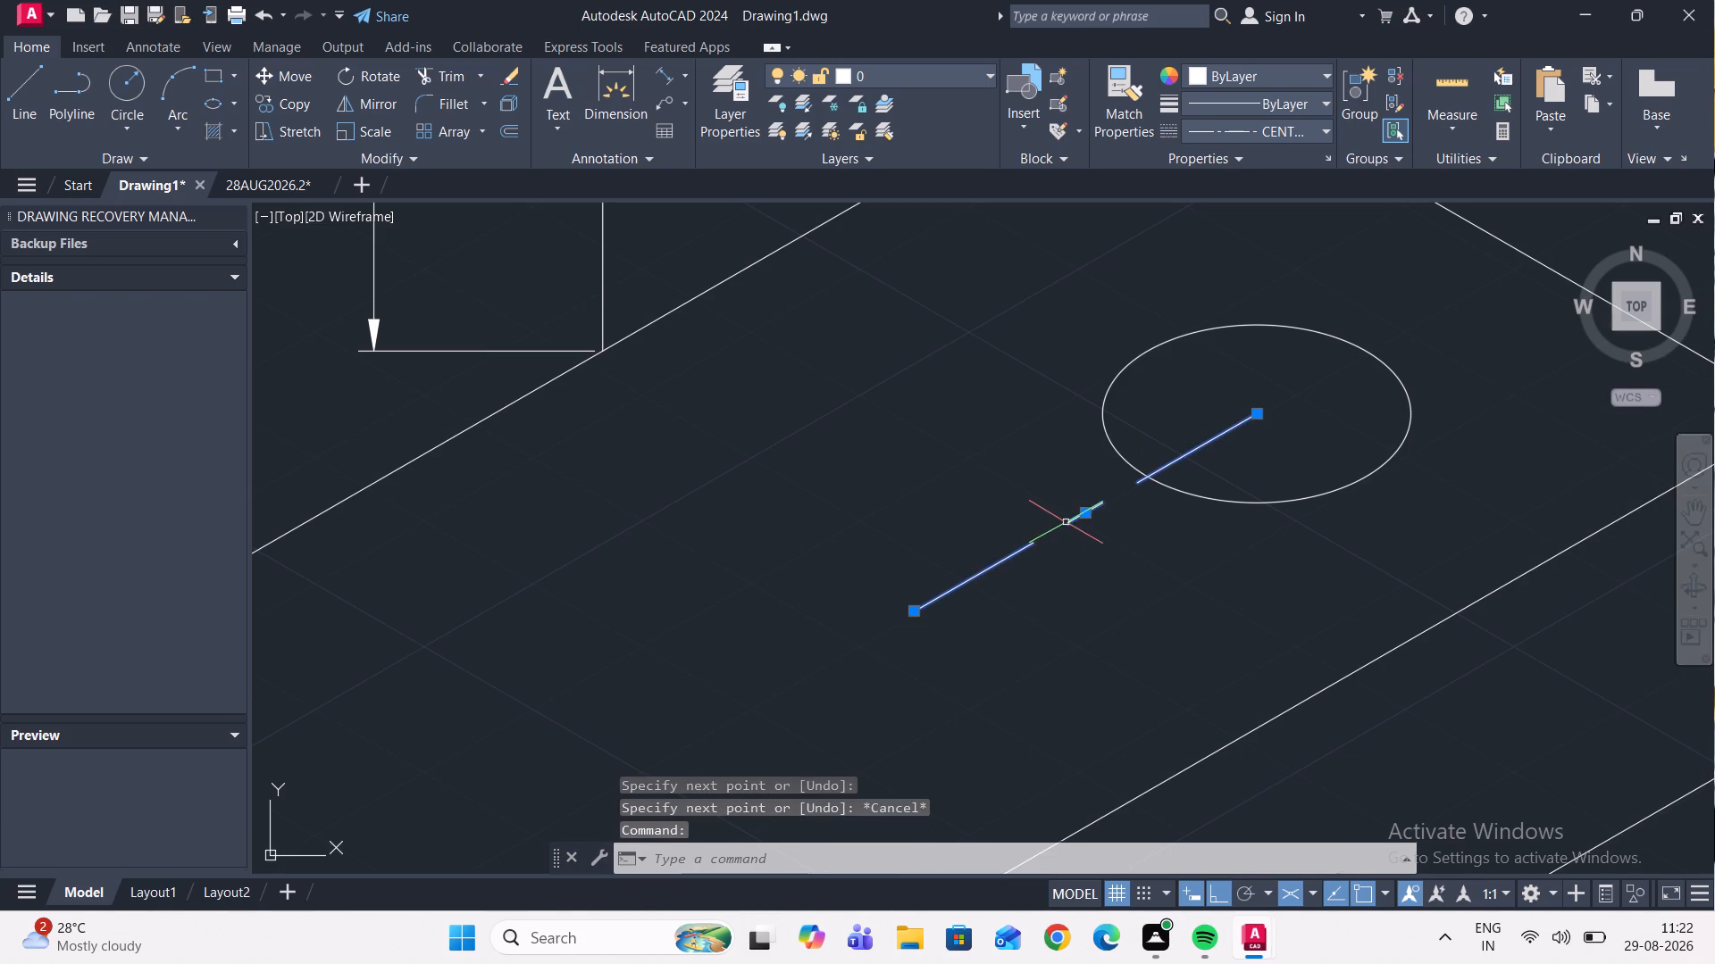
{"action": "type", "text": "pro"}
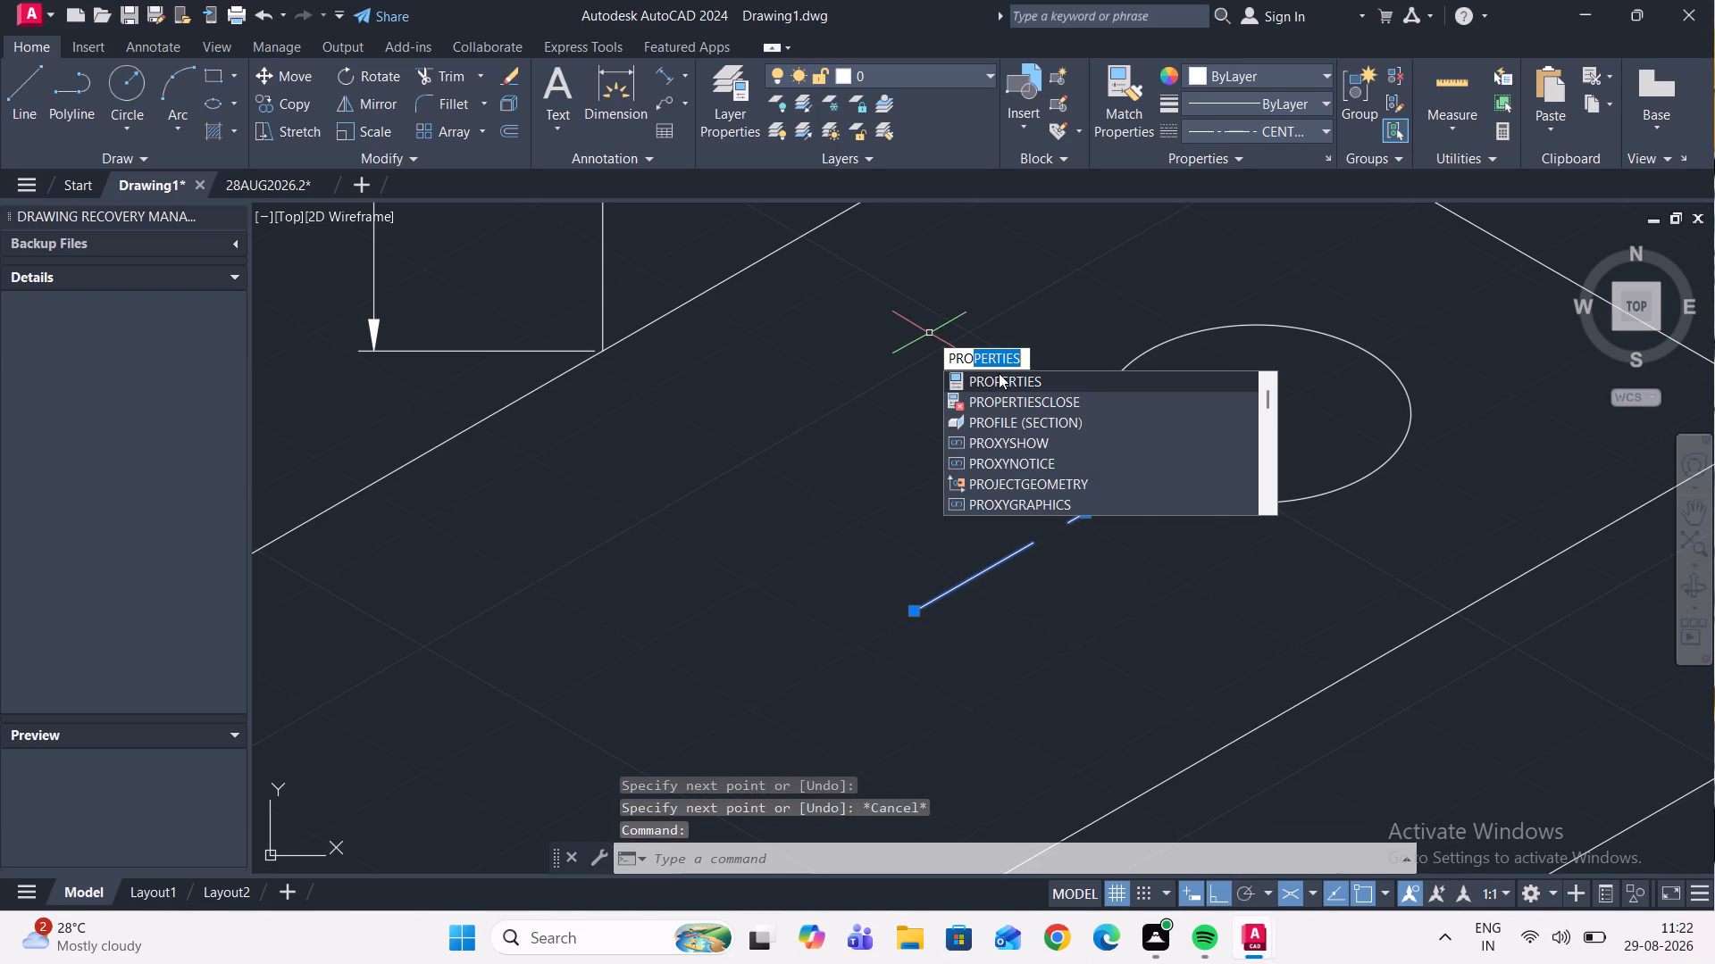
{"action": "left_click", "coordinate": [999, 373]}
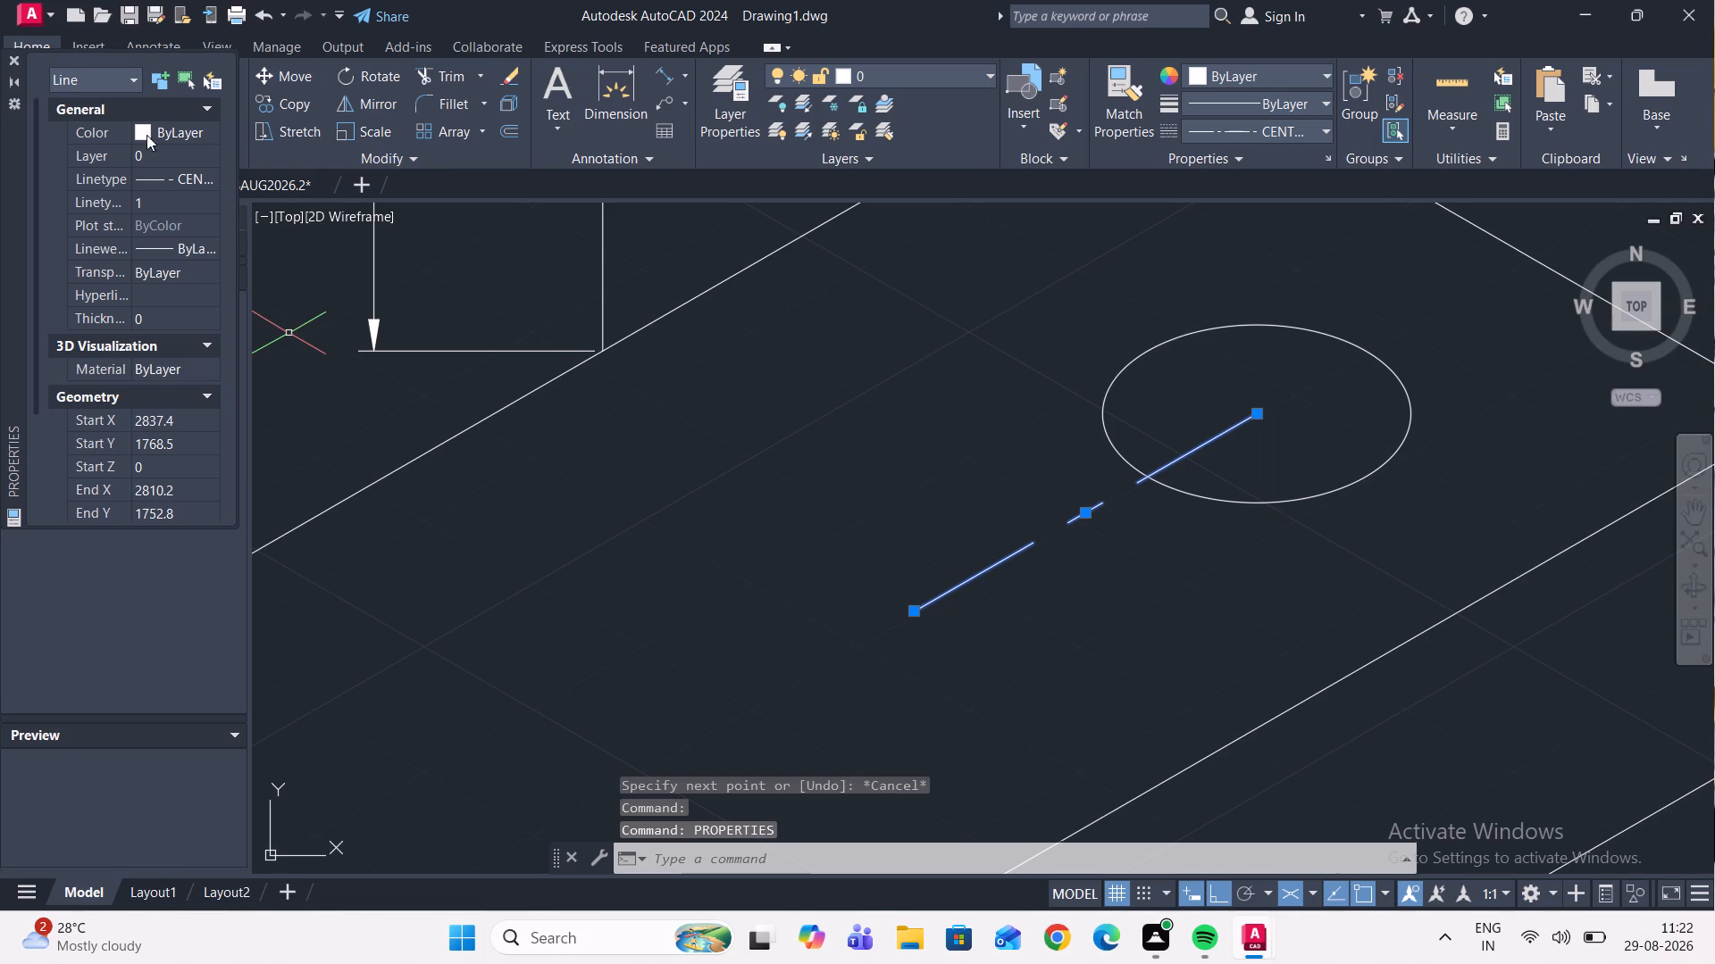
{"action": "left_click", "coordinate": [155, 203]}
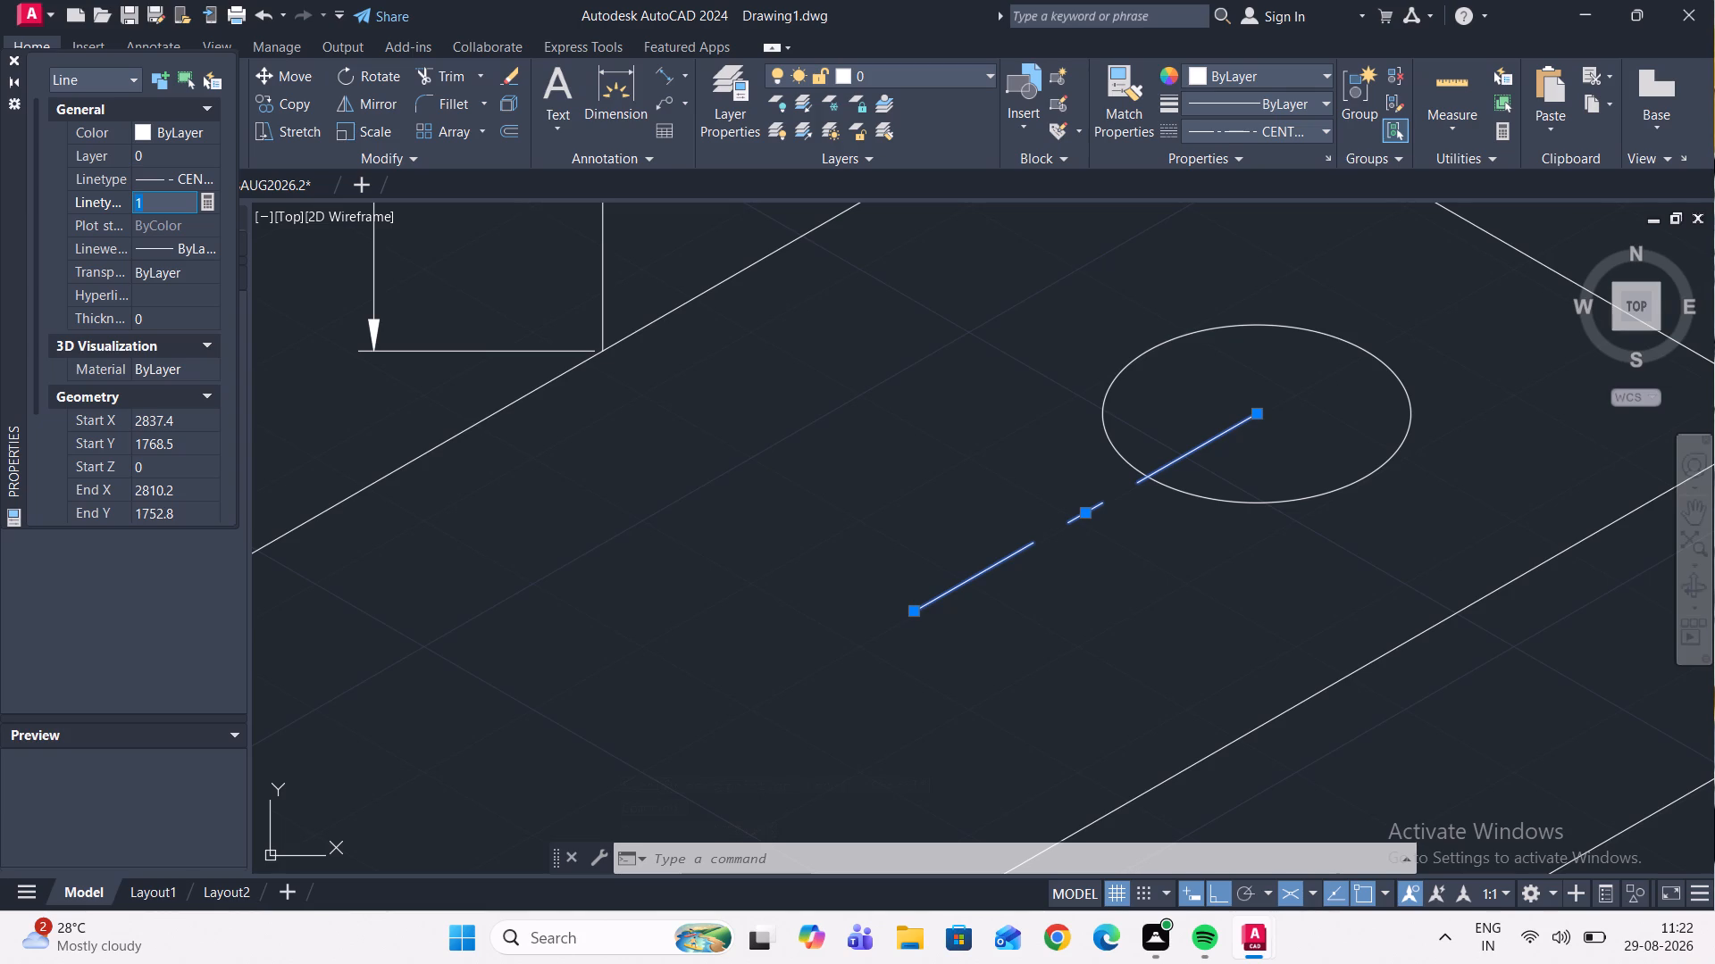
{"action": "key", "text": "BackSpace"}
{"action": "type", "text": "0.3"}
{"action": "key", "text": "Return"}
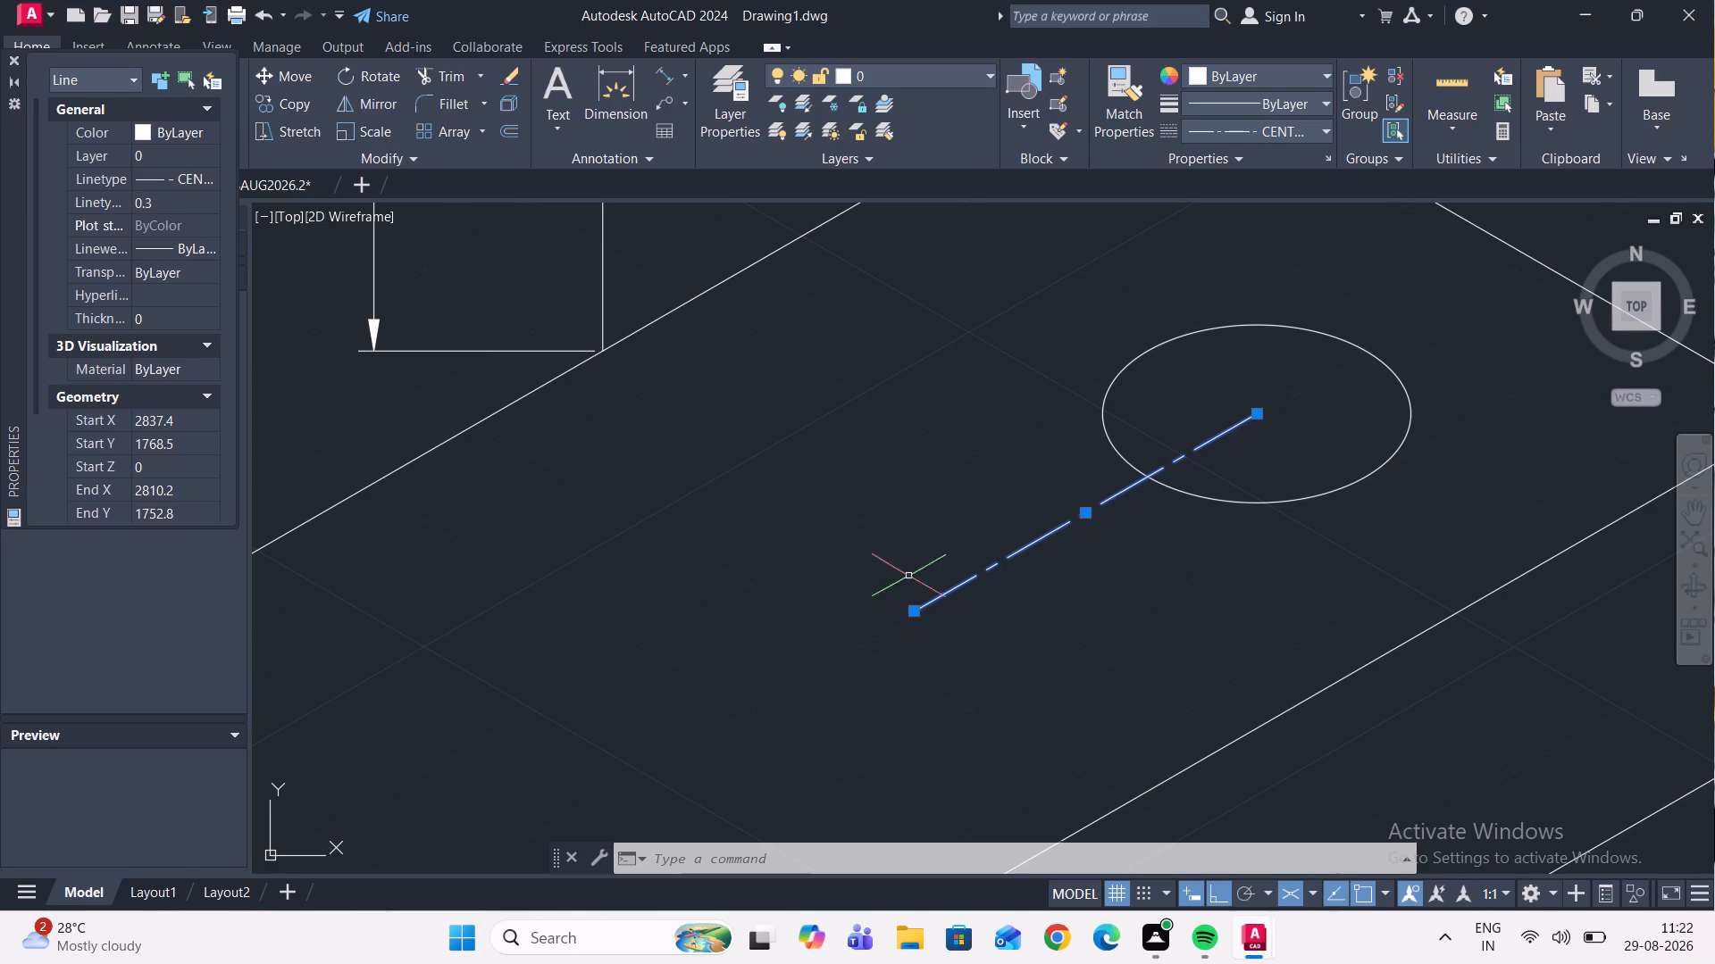
Set the linetype scale of the right-corner hole's centre line to 2.
{"action": "scroll", "coordinate": [1075, 650], "scroll_direction": "up", "scroll_amount": 2}
{"action": "scroll", "coordinate": [933, 466], "scroll_direction": "up", "scroll_amount": 2}
{"action": "scroll", "coordinate": [917, 438], "scroll_direction": "down", "scroll_amount": 5}
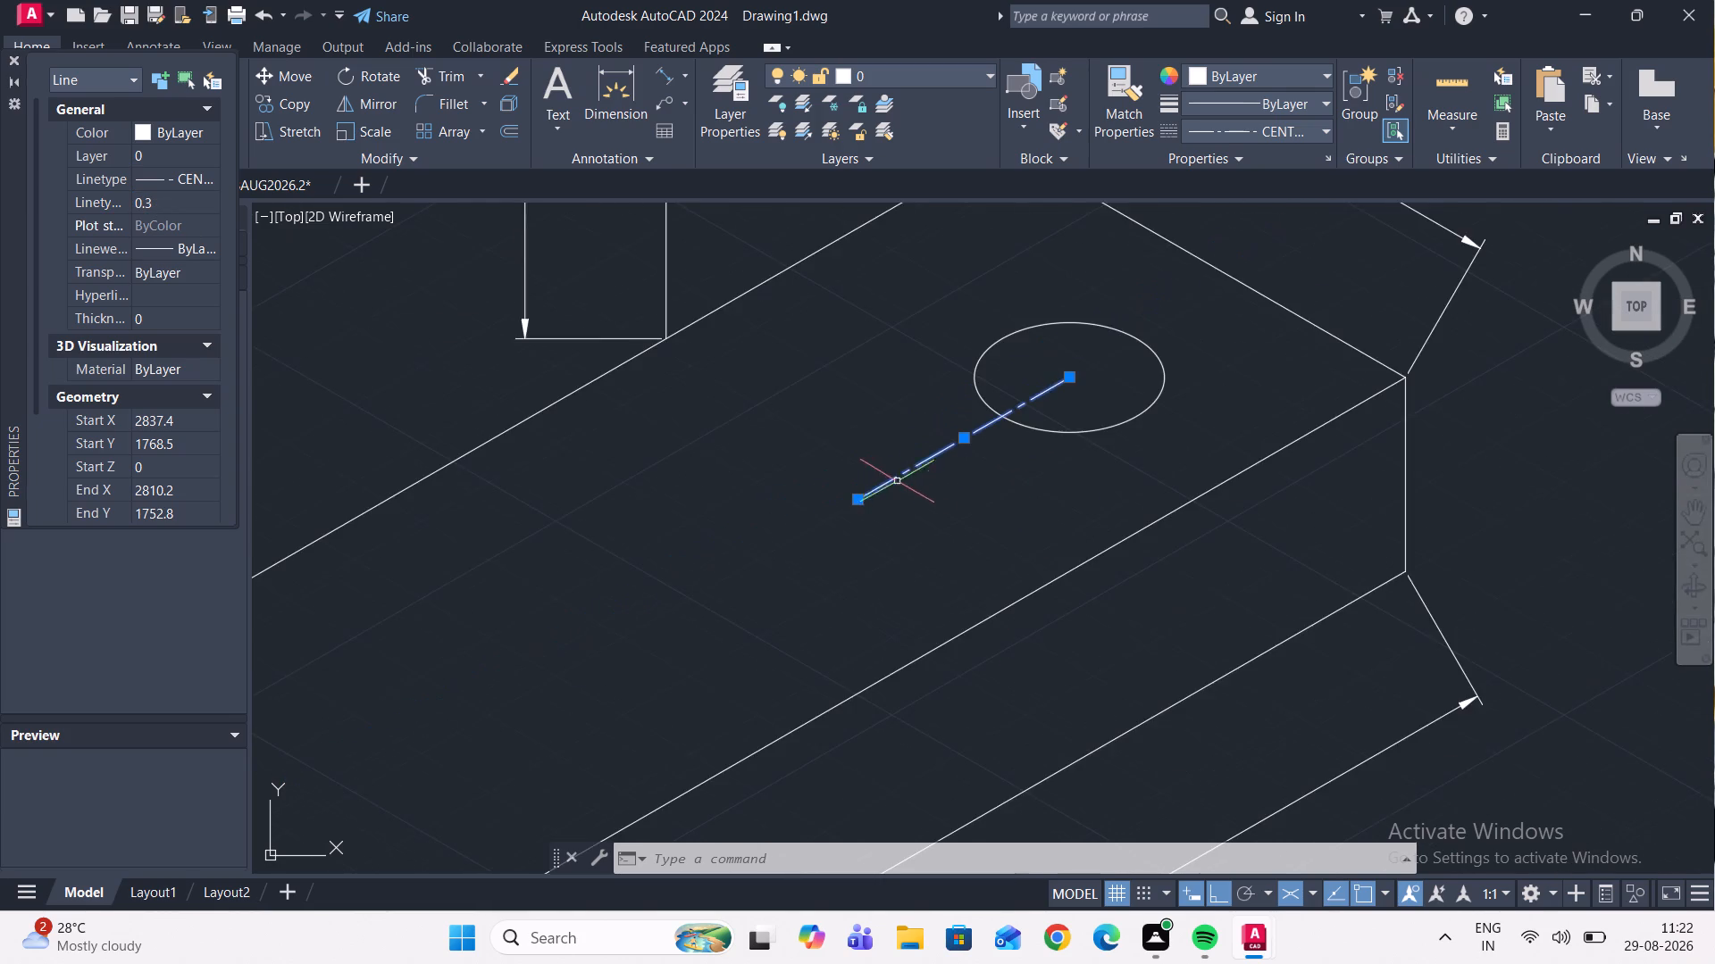
{"action": "scroll", "coordinate": [901, 476], "scroll_direction": "down", "scroll_amount": 3}
{"action": "scroll", "coordinate": [924, 470], "scroll_direction": "up", "scroll_amount": 5}
{"action": "scroll", "coordinate": [819, 537], "scroll_direction": "up", "scroll_amount": 4}
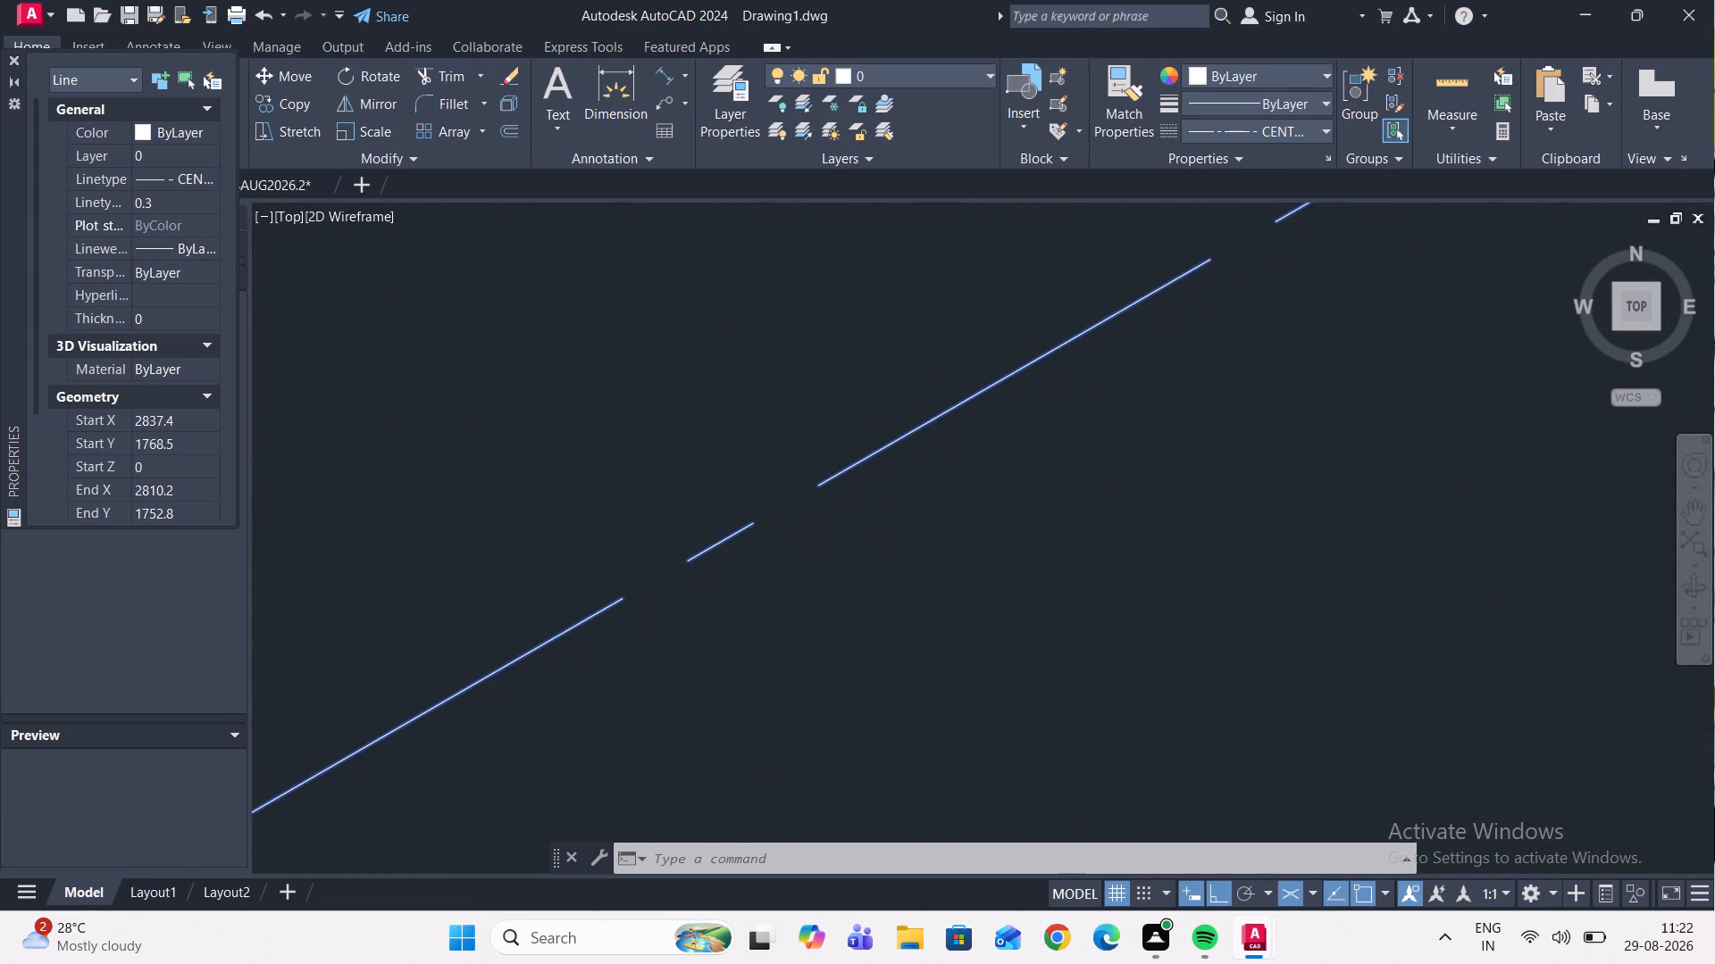
{"action": "scroll", "coordinate": [853, 523], "scroll_direction": "down", "scroll_amount": 6}
{"action": "scroll", "coordinate": [862, 536], "scroll_direction": "up", "scroll_amount": 3}
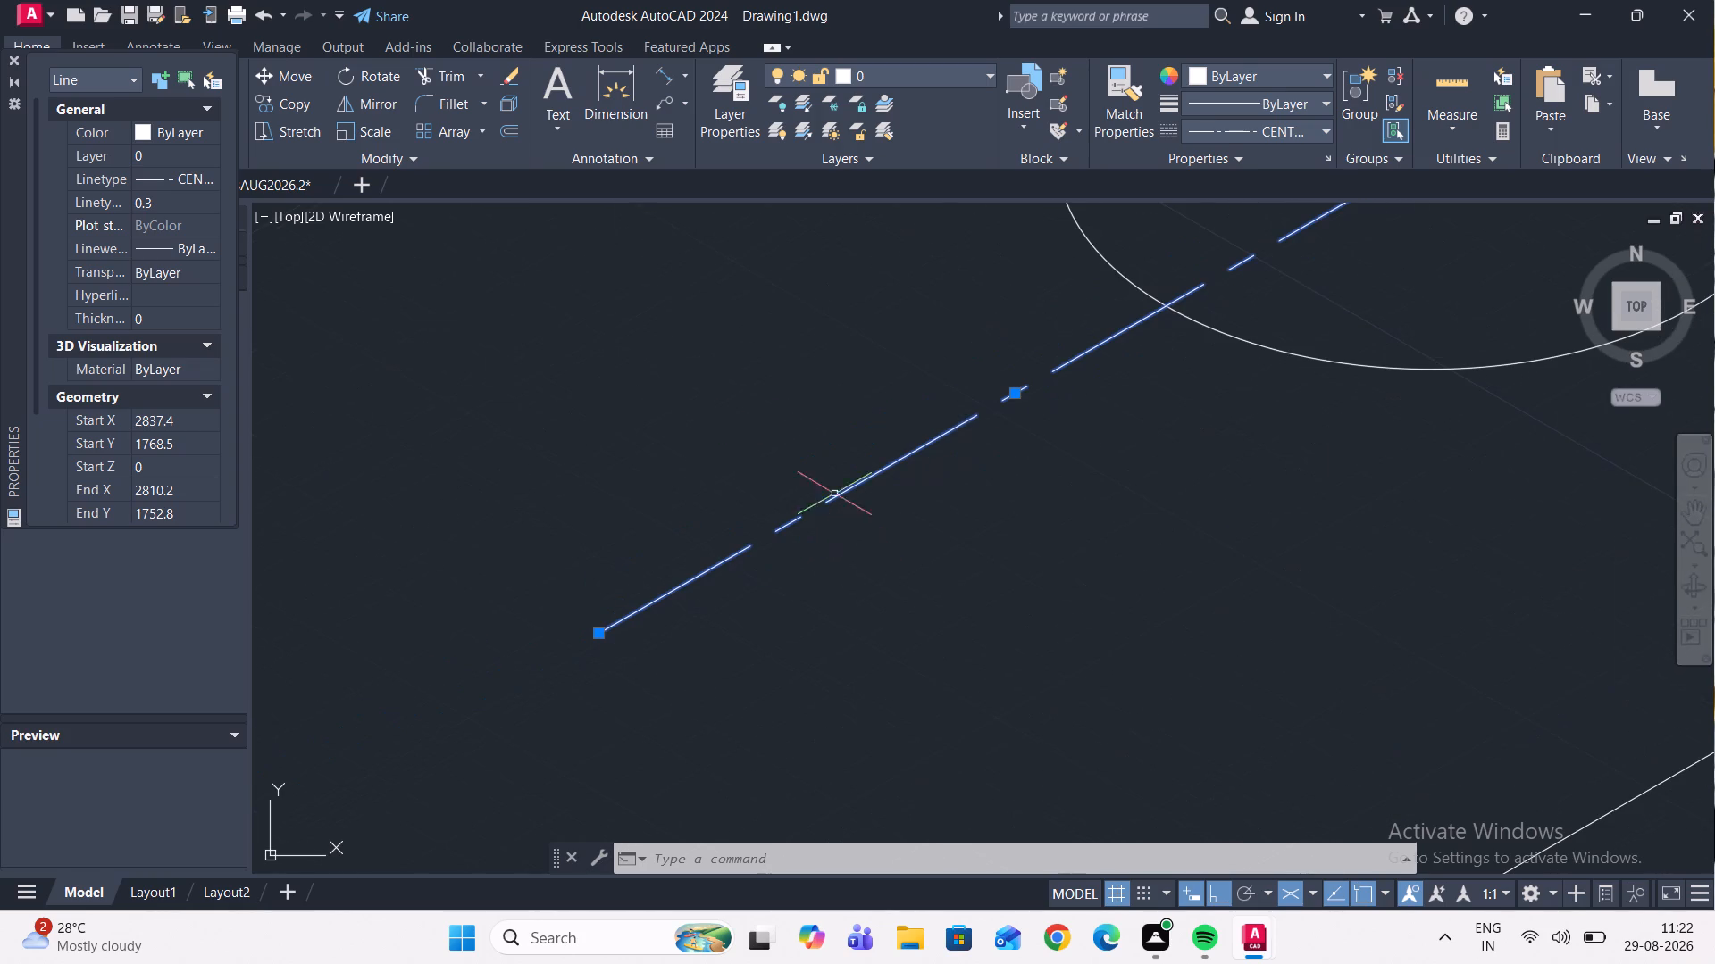
{"action": "left_click", "coordinate": [197, 192]}
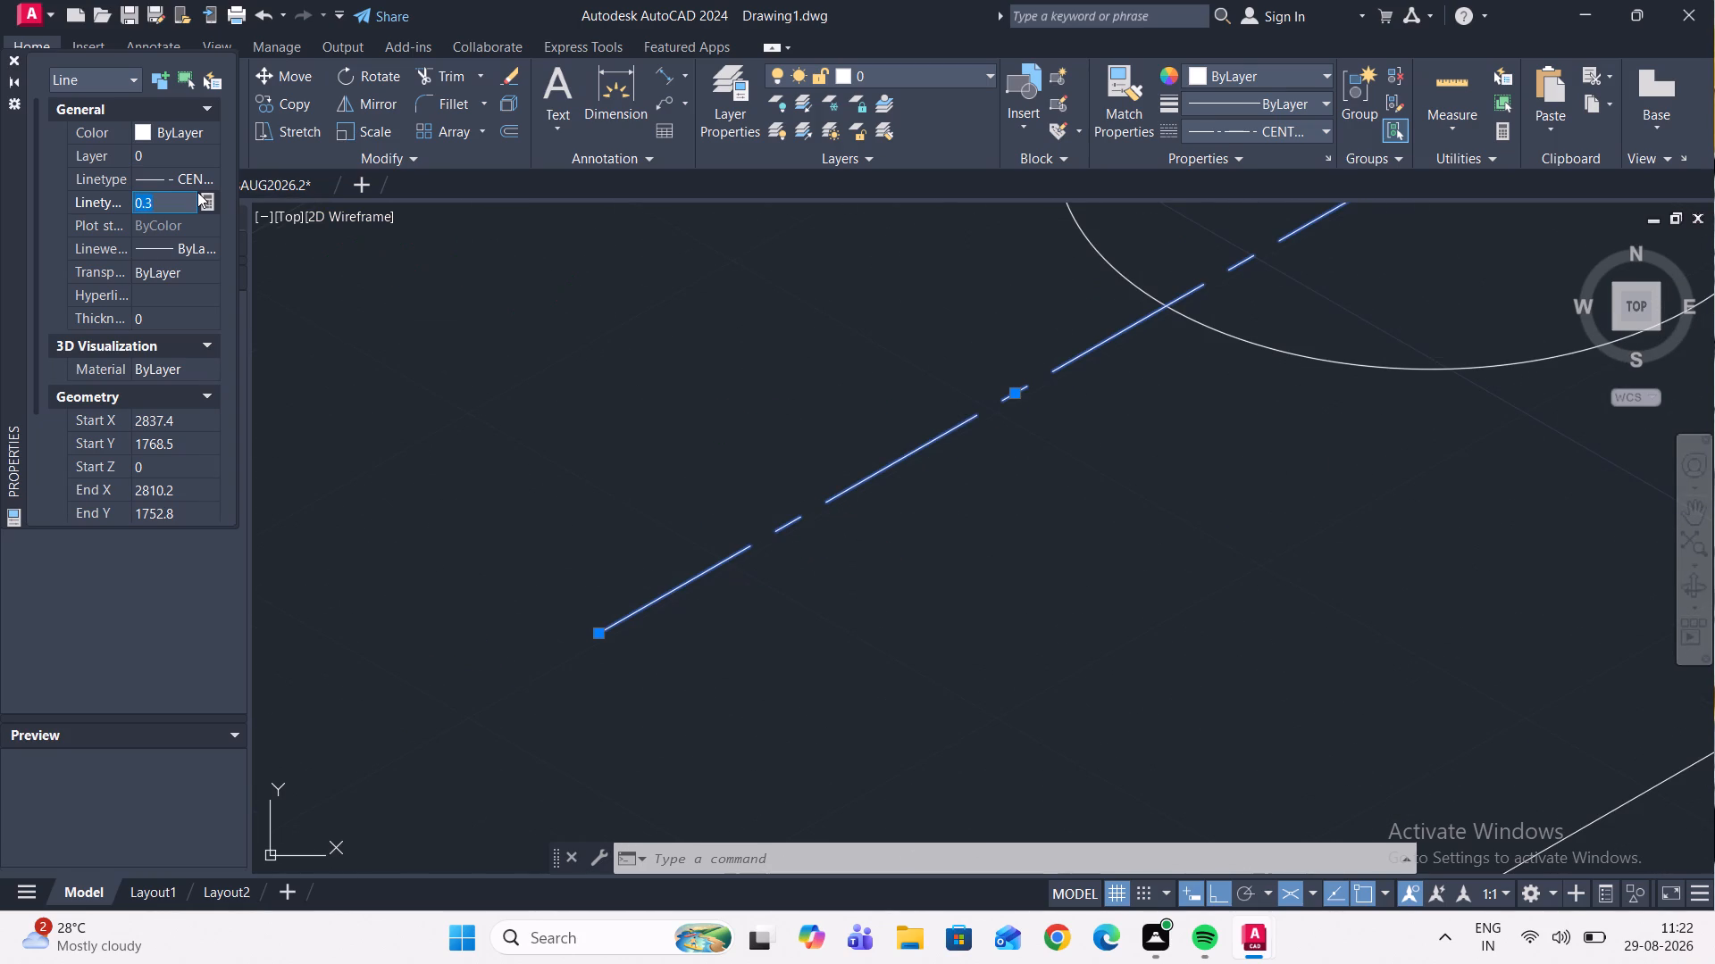
{"action": "key", "text": "2"}
{"action": "key", "text": "Return"}
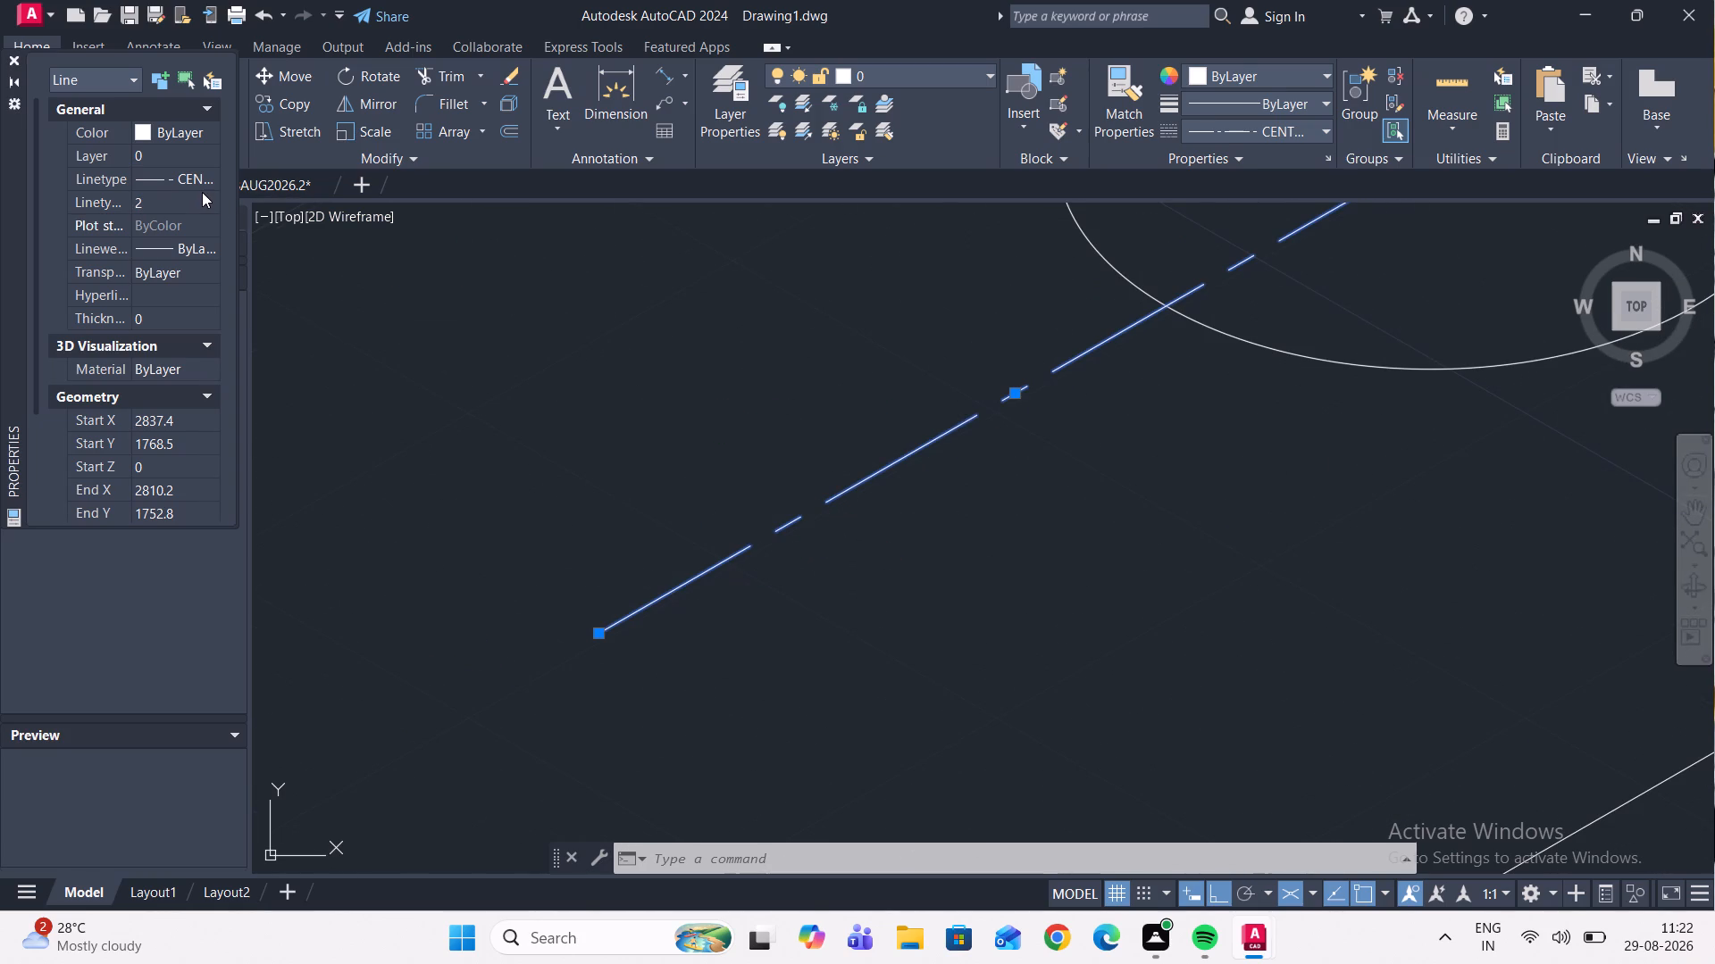
Set the linetype scale of the right-corner hole's centre line to 0.1 and close its properties.
{"action": "scroll", "coordinate": [863, 469], "scroll_direction": "down", "scroll_amount": 3}
{"action": "scroll", "coordinate": [897, 452], "scroll_direction": "up", "scroll_amount": 7}
{"action": "scroll", "coordinate": [904, 494], "scroll_direction": "down", "scroll_amount": 4}
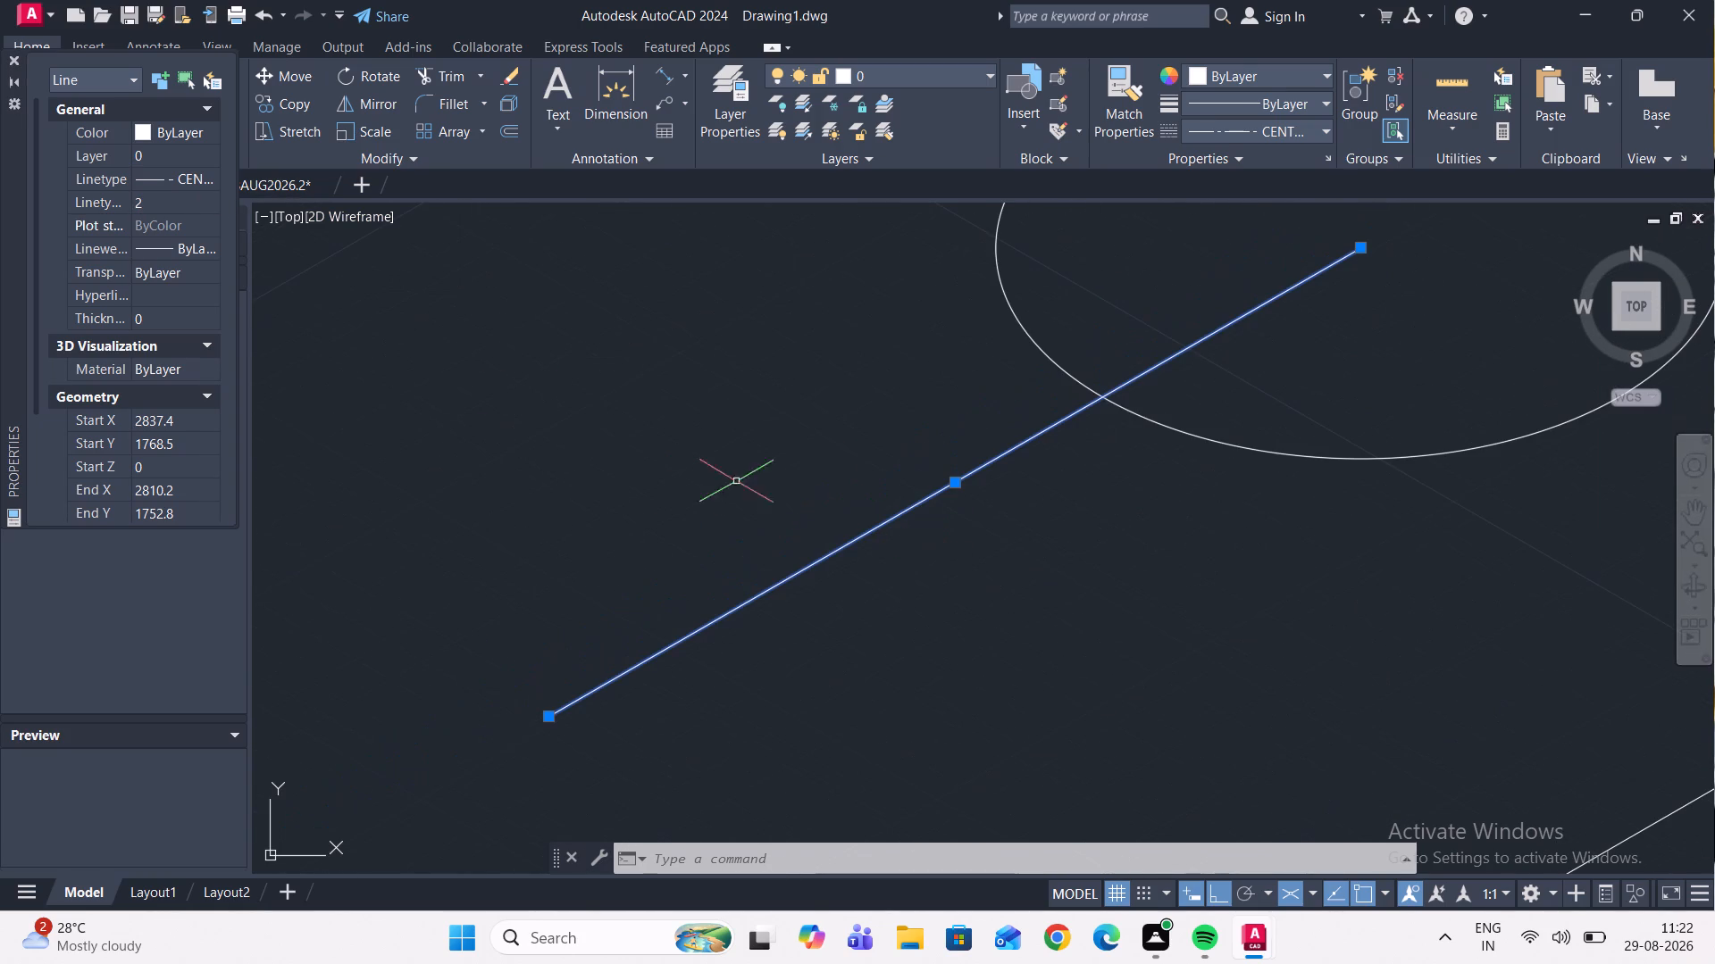
{"action": "left_click", "coordinate": [172, 204]}
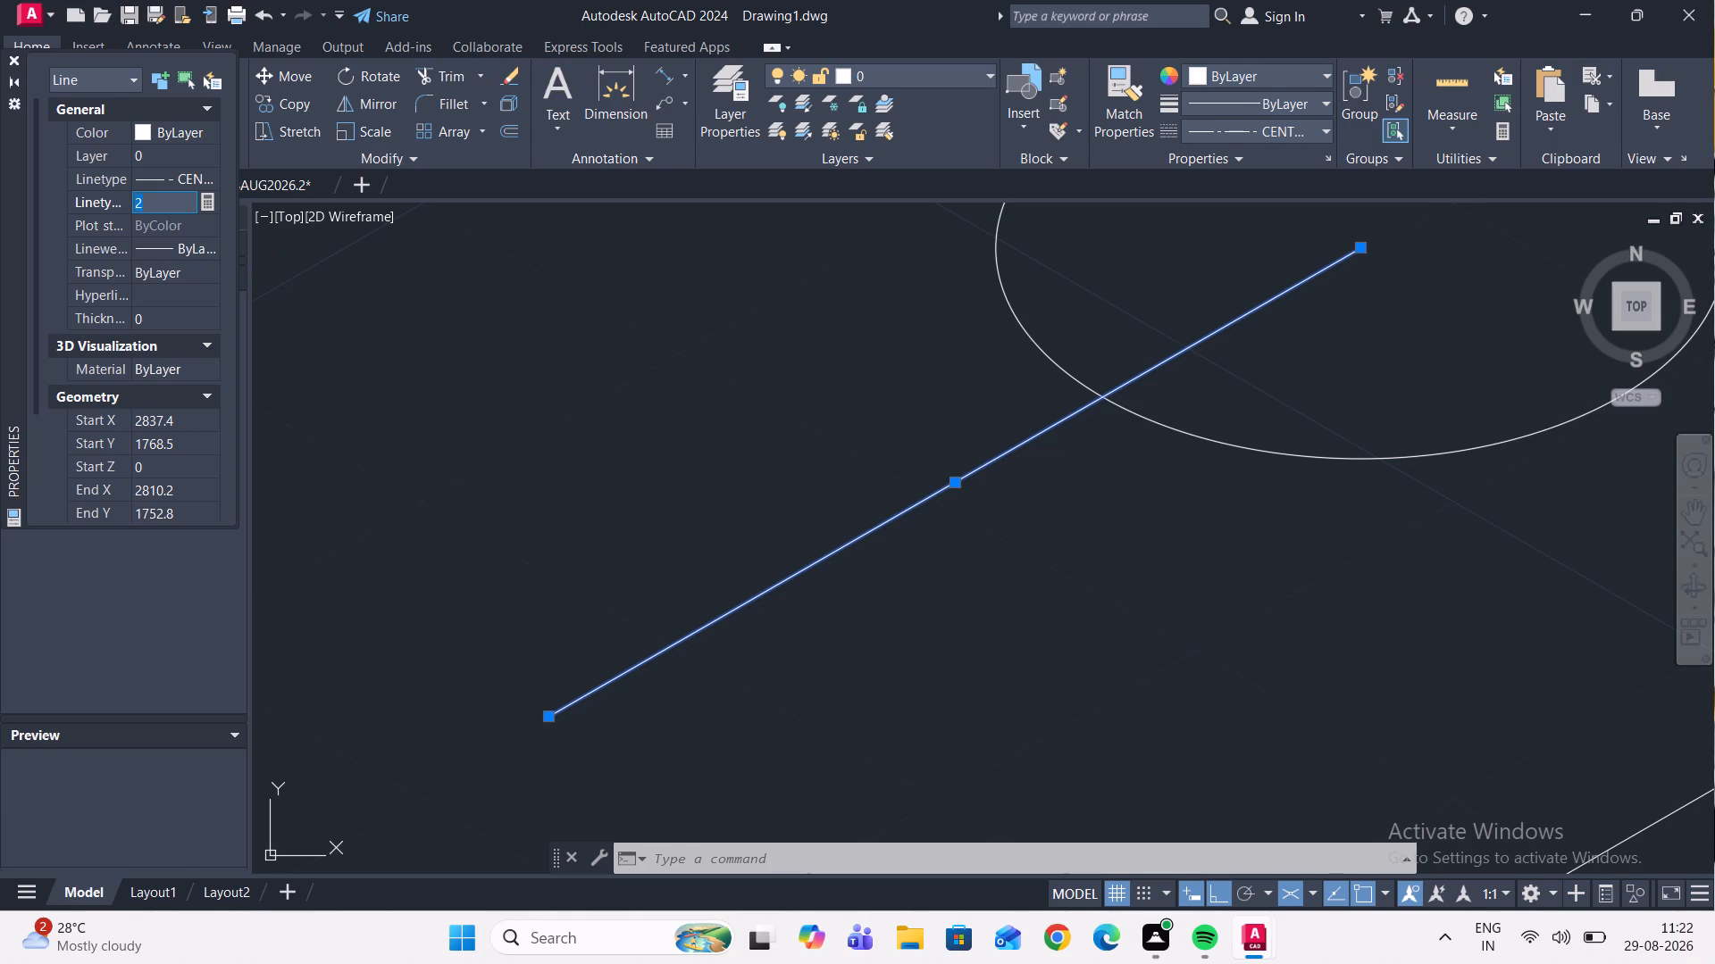
{"action": "type", "text": ".1"}
{"action": "key", "text": "BackSpace"}
{"action": "key", "text": "BackSpace"}
{"action": "type", "text": "0.1"}
{"action": "key", "text": "Return"}
{"action": "scroll", "coordinate": [427, 414], "scroll_direction": "down", "scroll_amount": 4}
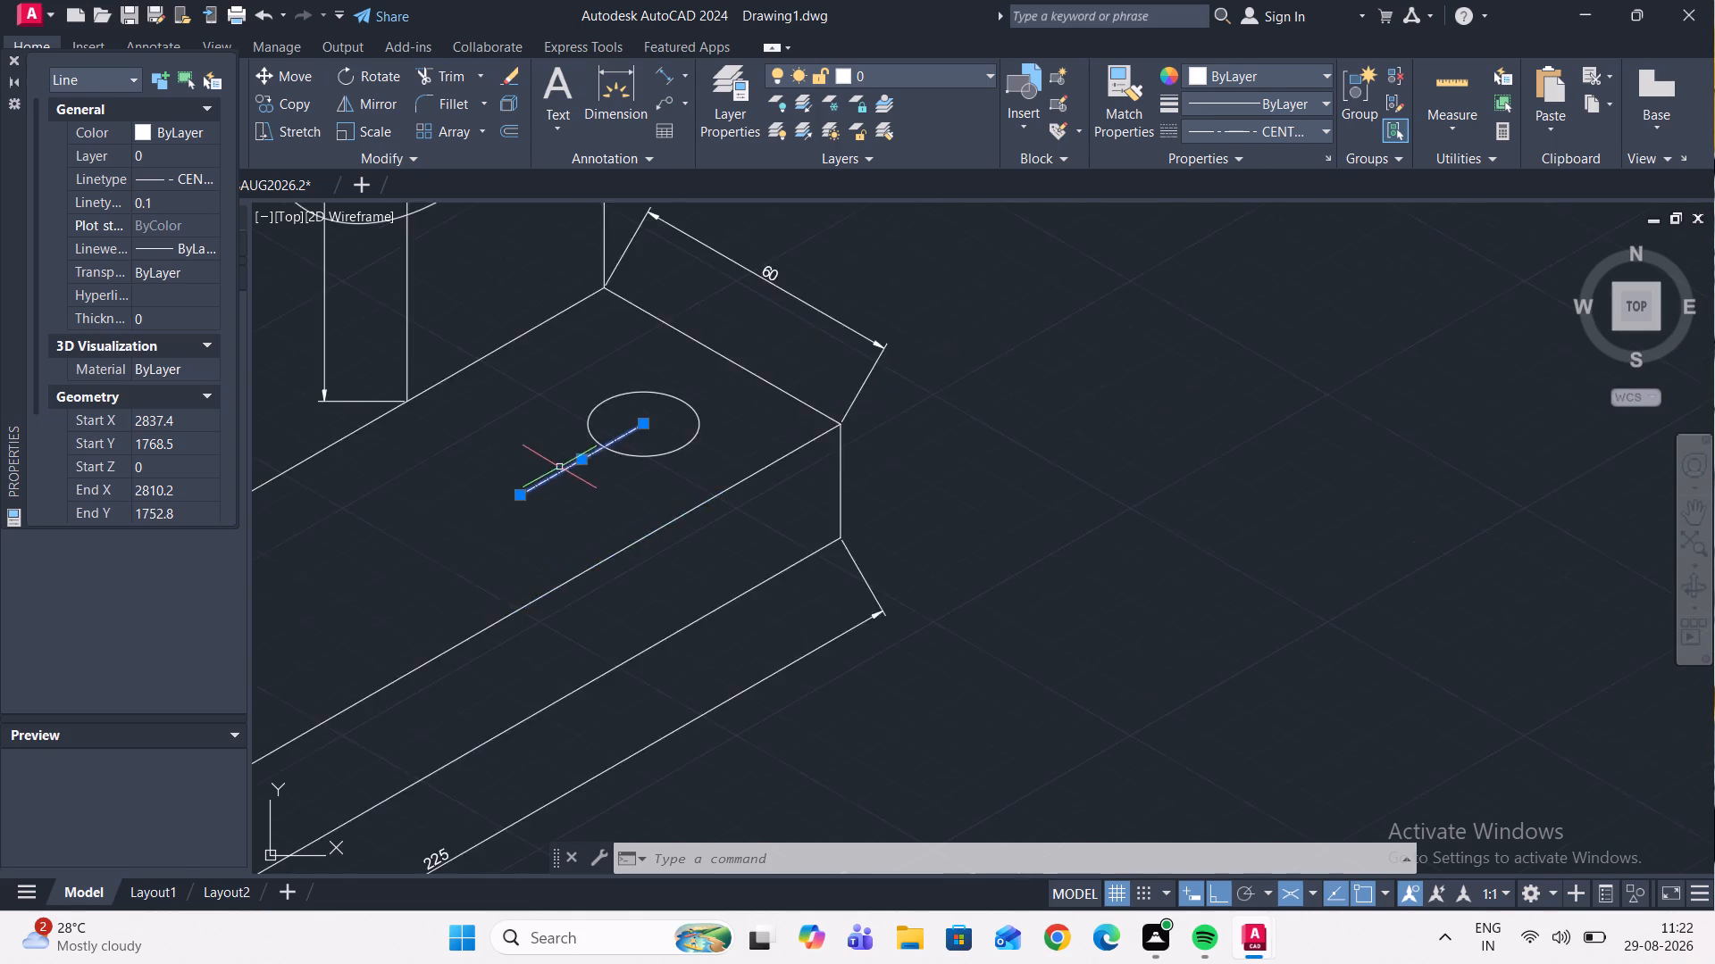
{"action": "scroll", "coordinate": [561, 466], "scroll_direction": "up", "scroll_amount": 2}
{"action": "key", "text": "Return"}
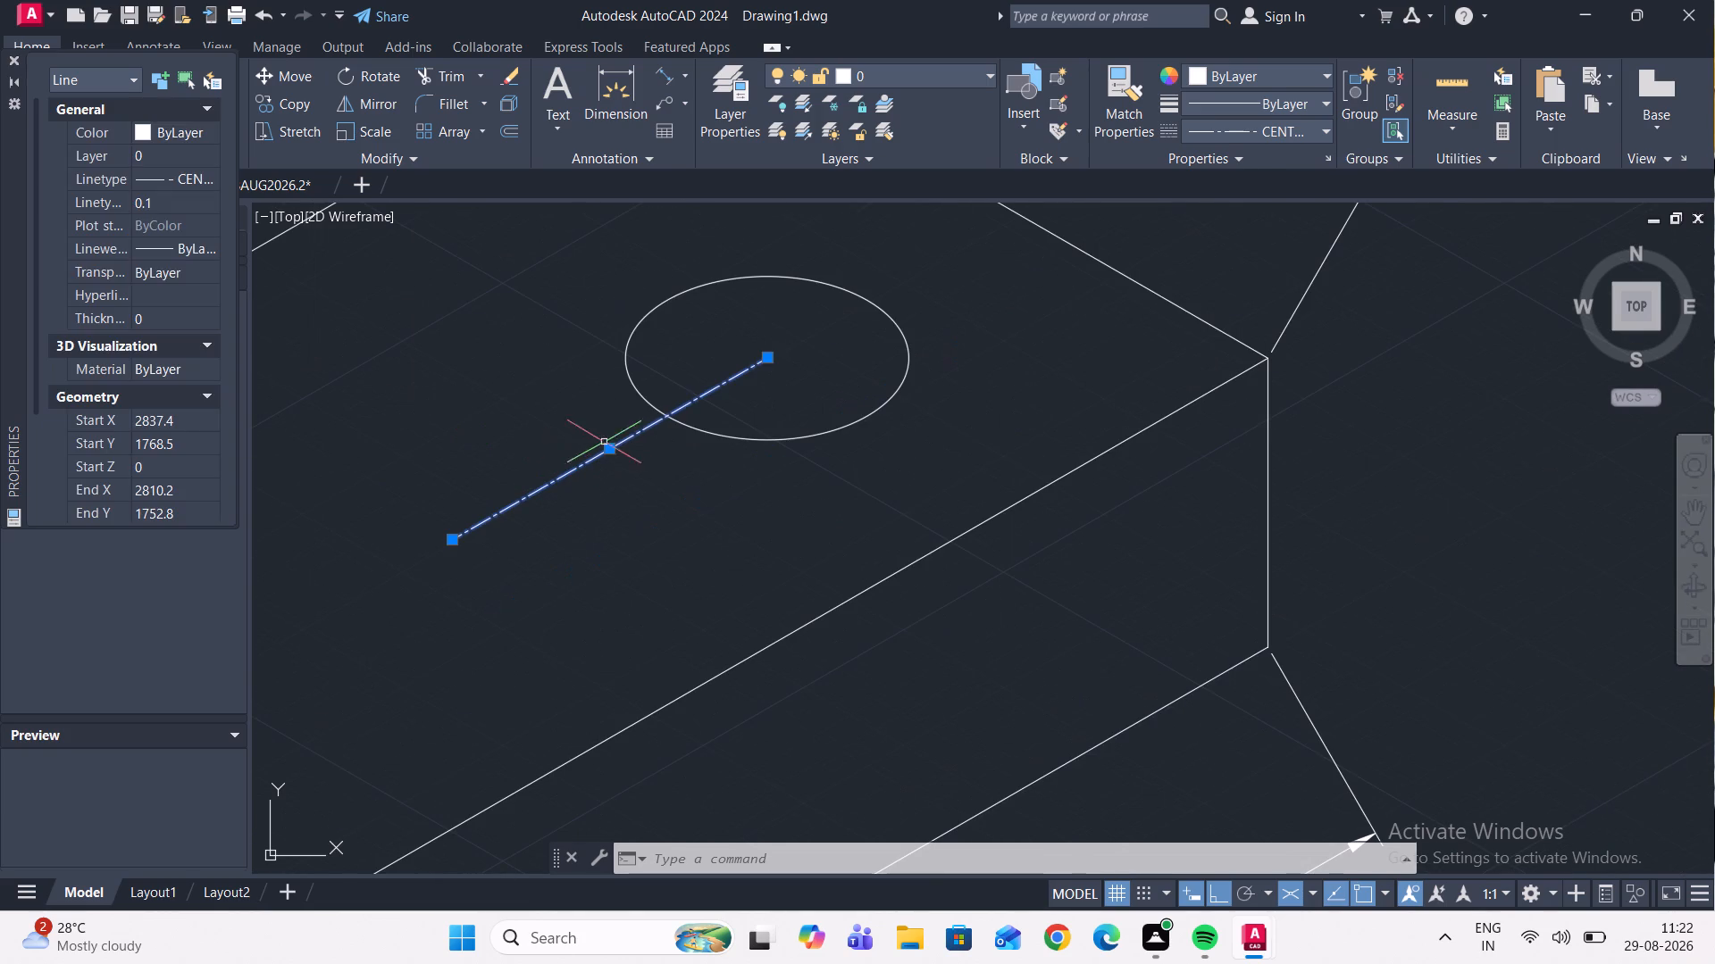
{"action": "key", "text": "Escape"}
{"action": "scroll", "coordinate": [596, 445], "scroll_direction": "down", "scroll_amount": 1}
{"action": "scroll", "coordinate": [596, 445], "scroll_direction": "up", "scroll_amount": 3}
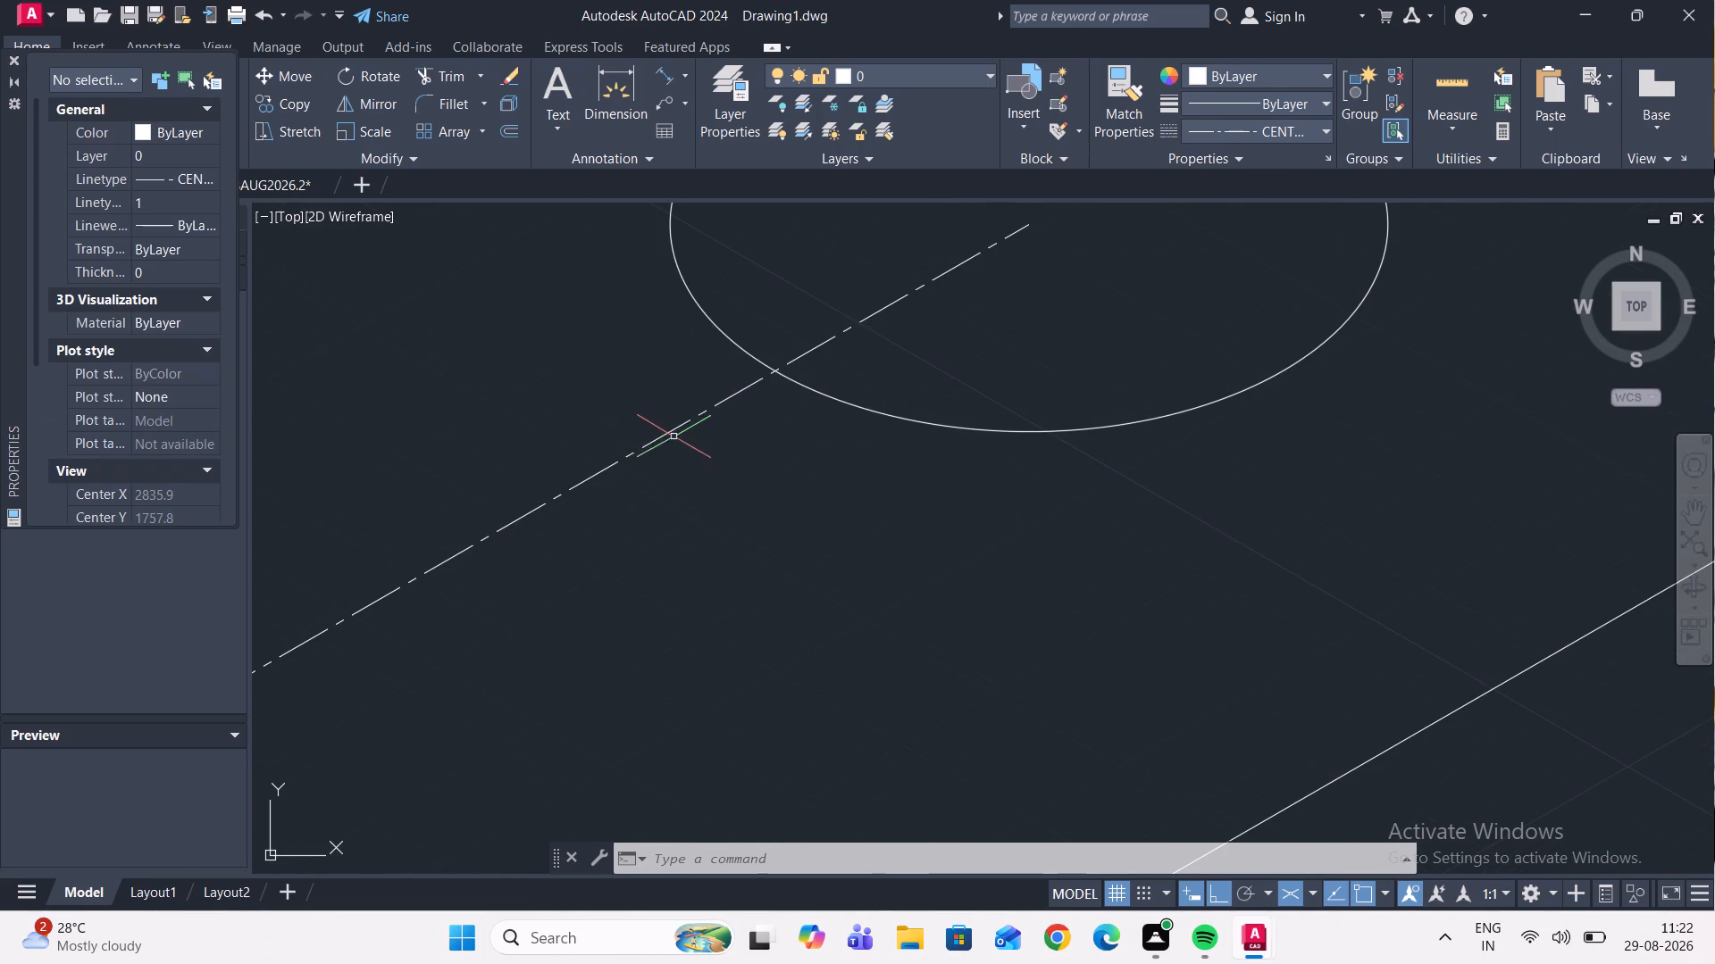
{"action": "scroll", "coordinate": [676, 439], "scroll_direction": "down", "scroll_amount": 2}
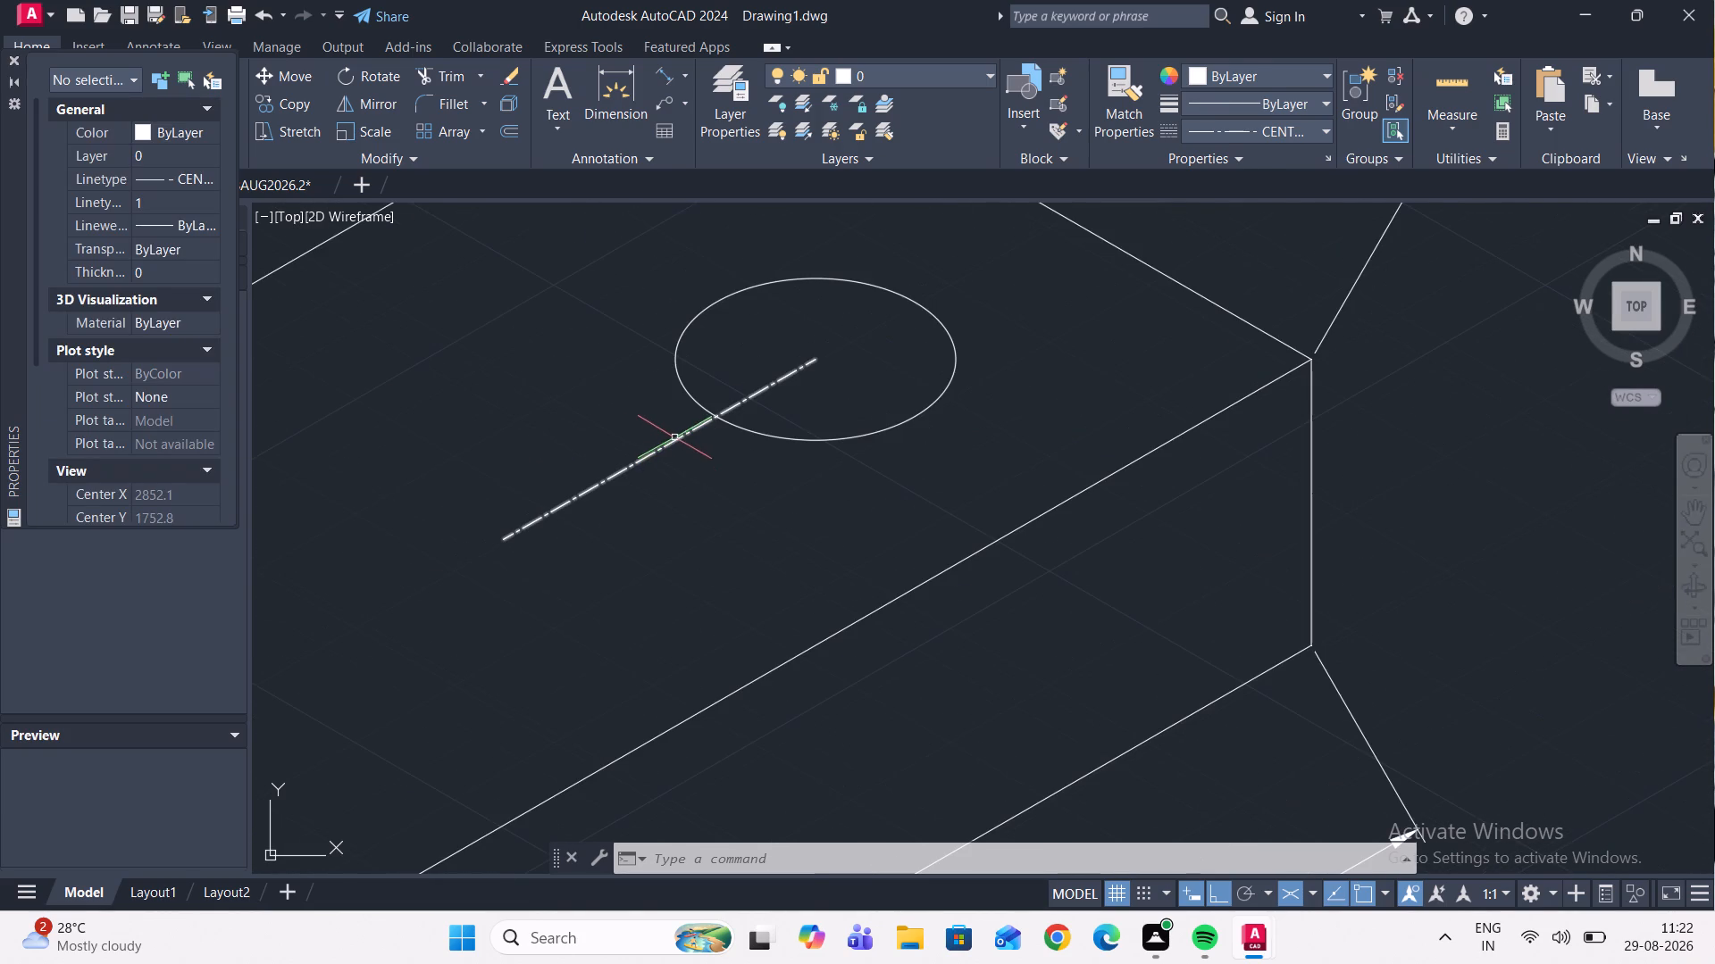
{"action": "left_click", "coordinate": [675, 442]}
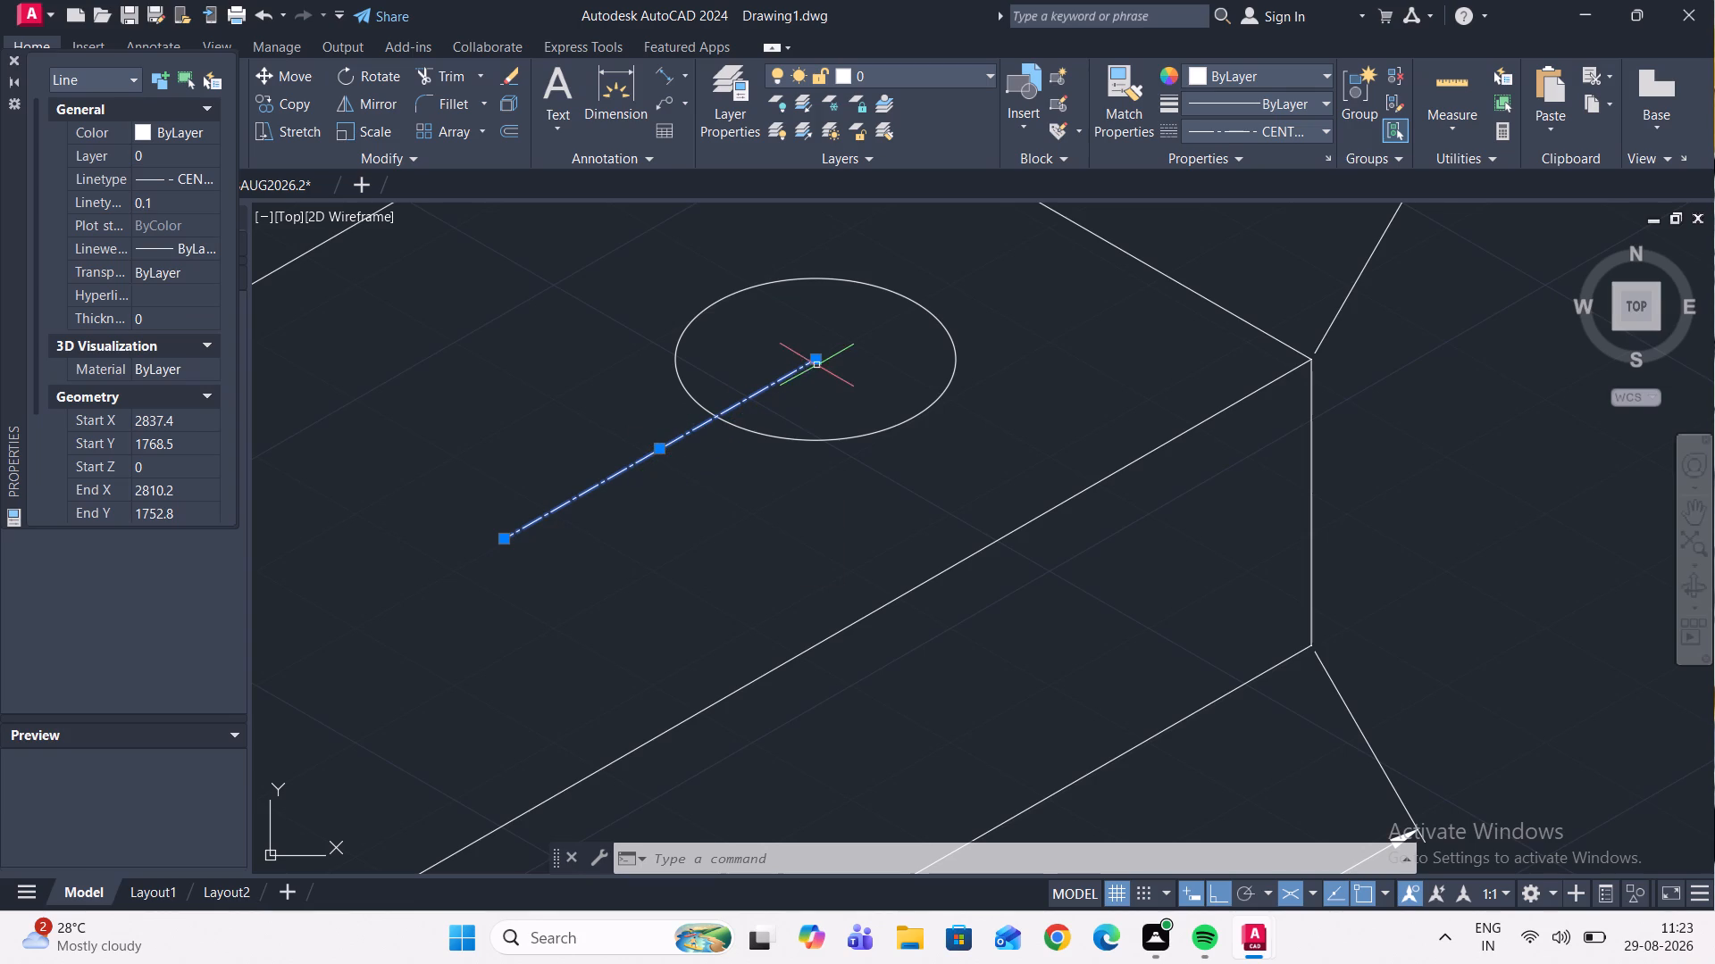
{"action": "key", "text": "Escape"}
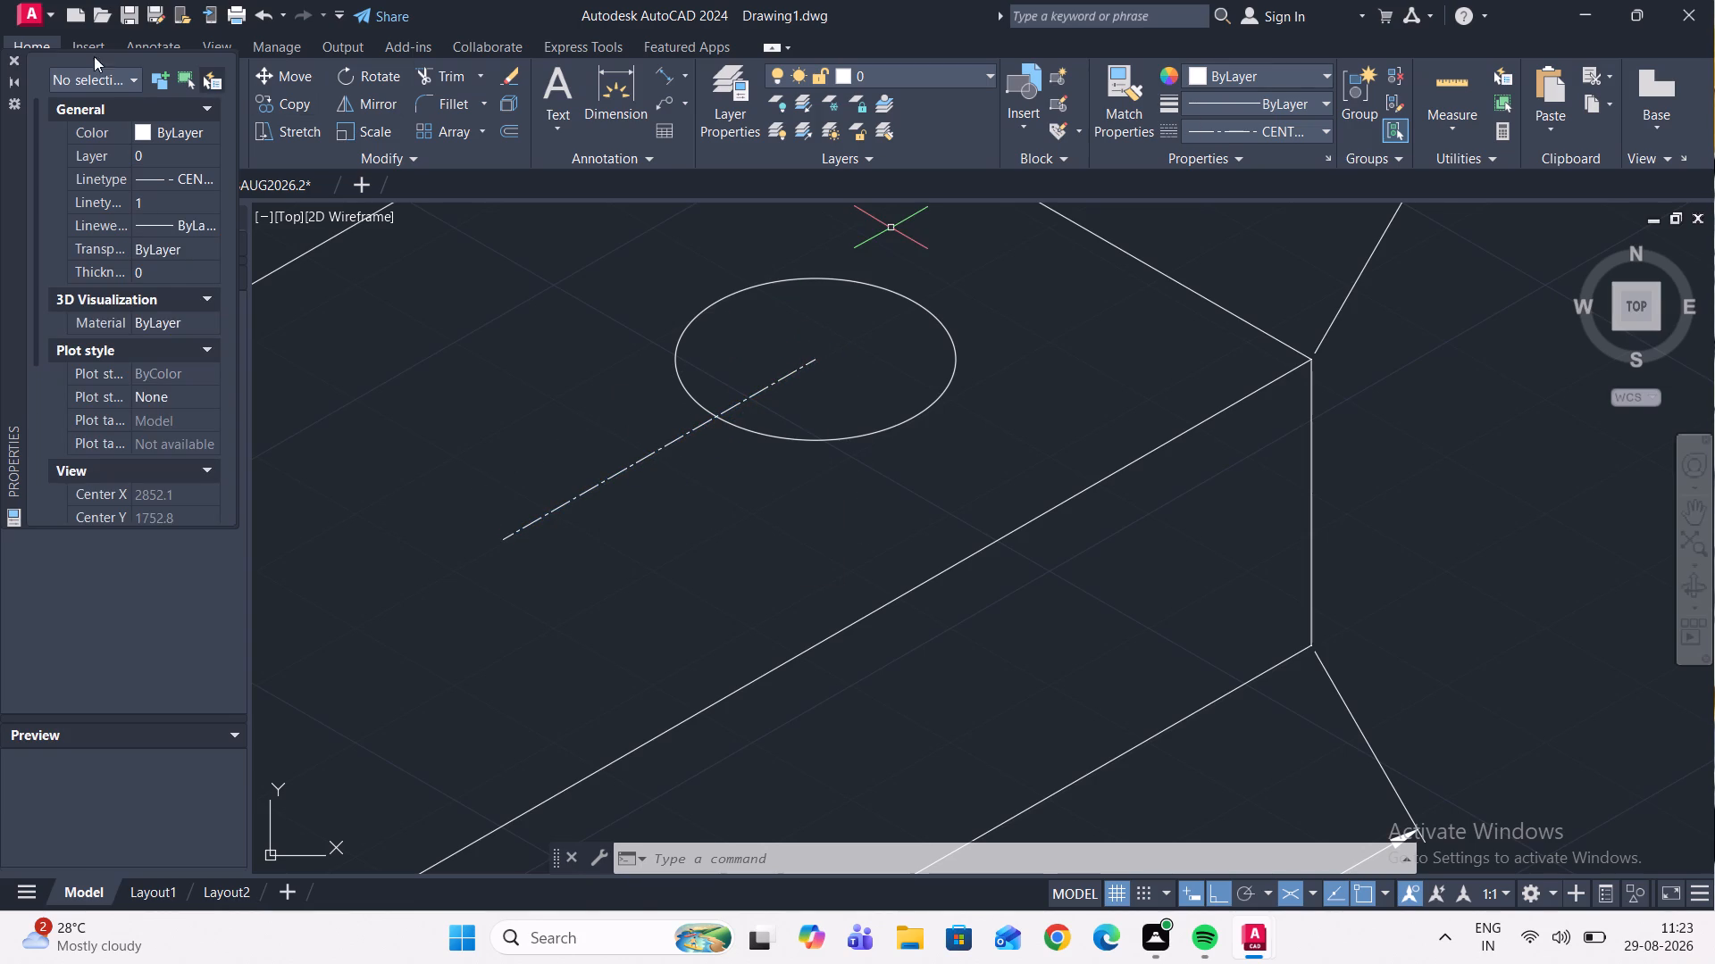
{"action": "left_click", "coordinate": [13, 55]}
Draw a line about 19 mm long at 30° from the right-corner hole's centre, continuing the existing centre line past the hole.
{"action": "left_click", "coordinate": [30, 90]}
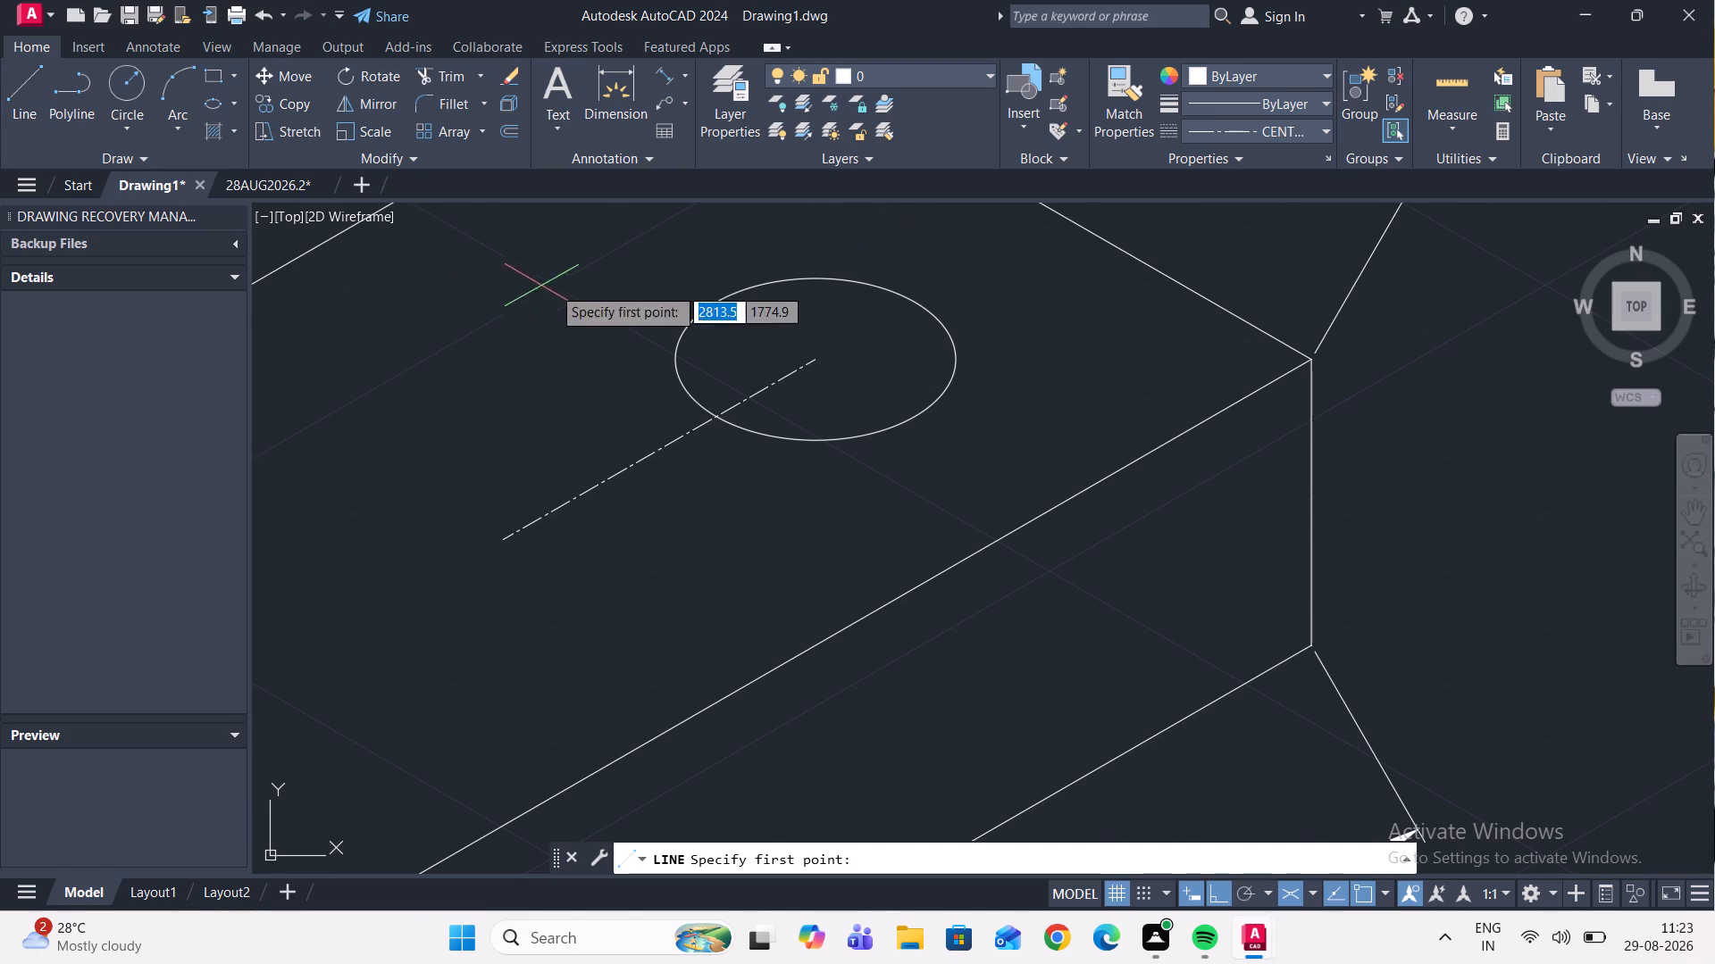
{"action": "left_click", "coordinate": [806, 363]}
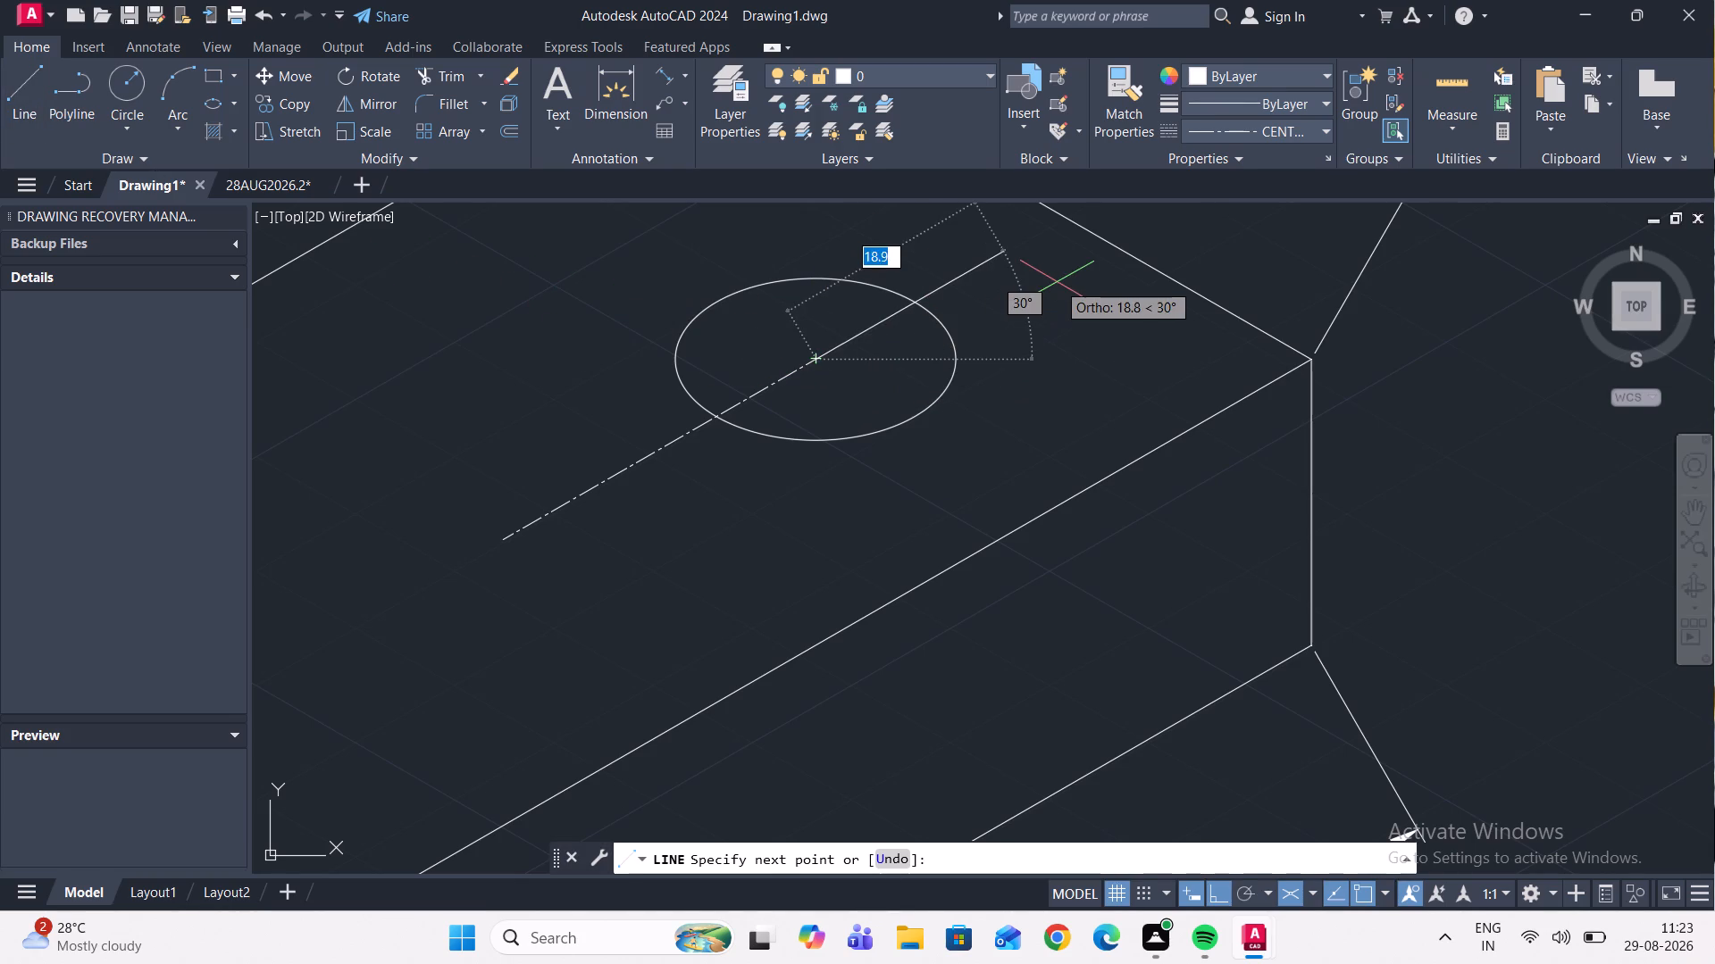
{"action": "left_click", "coordinate": [1058, 282]}
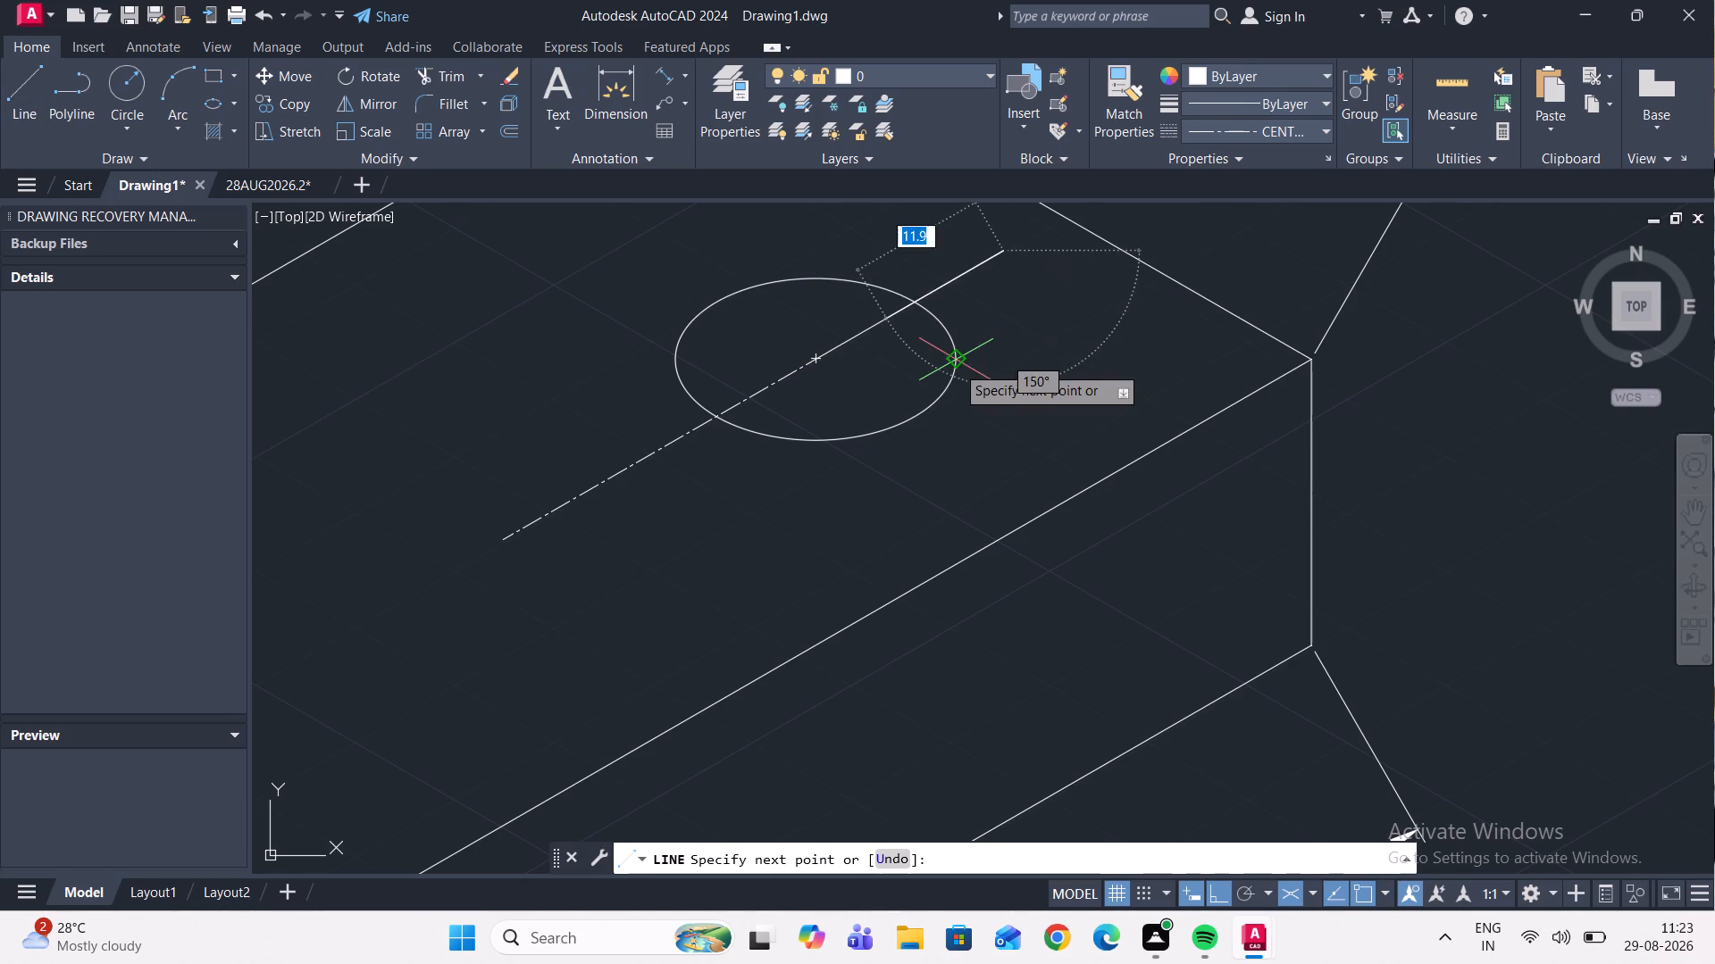
{"action": "key", "text": "space"}
Draw two lines from the right-corner hole's centre in opposite directions, parallel to the base's 60 mm edge, each ending just past the hole.
{"action": "key", "text": "space"}
{"action": "left_click", "coordinate": [810, 361]}
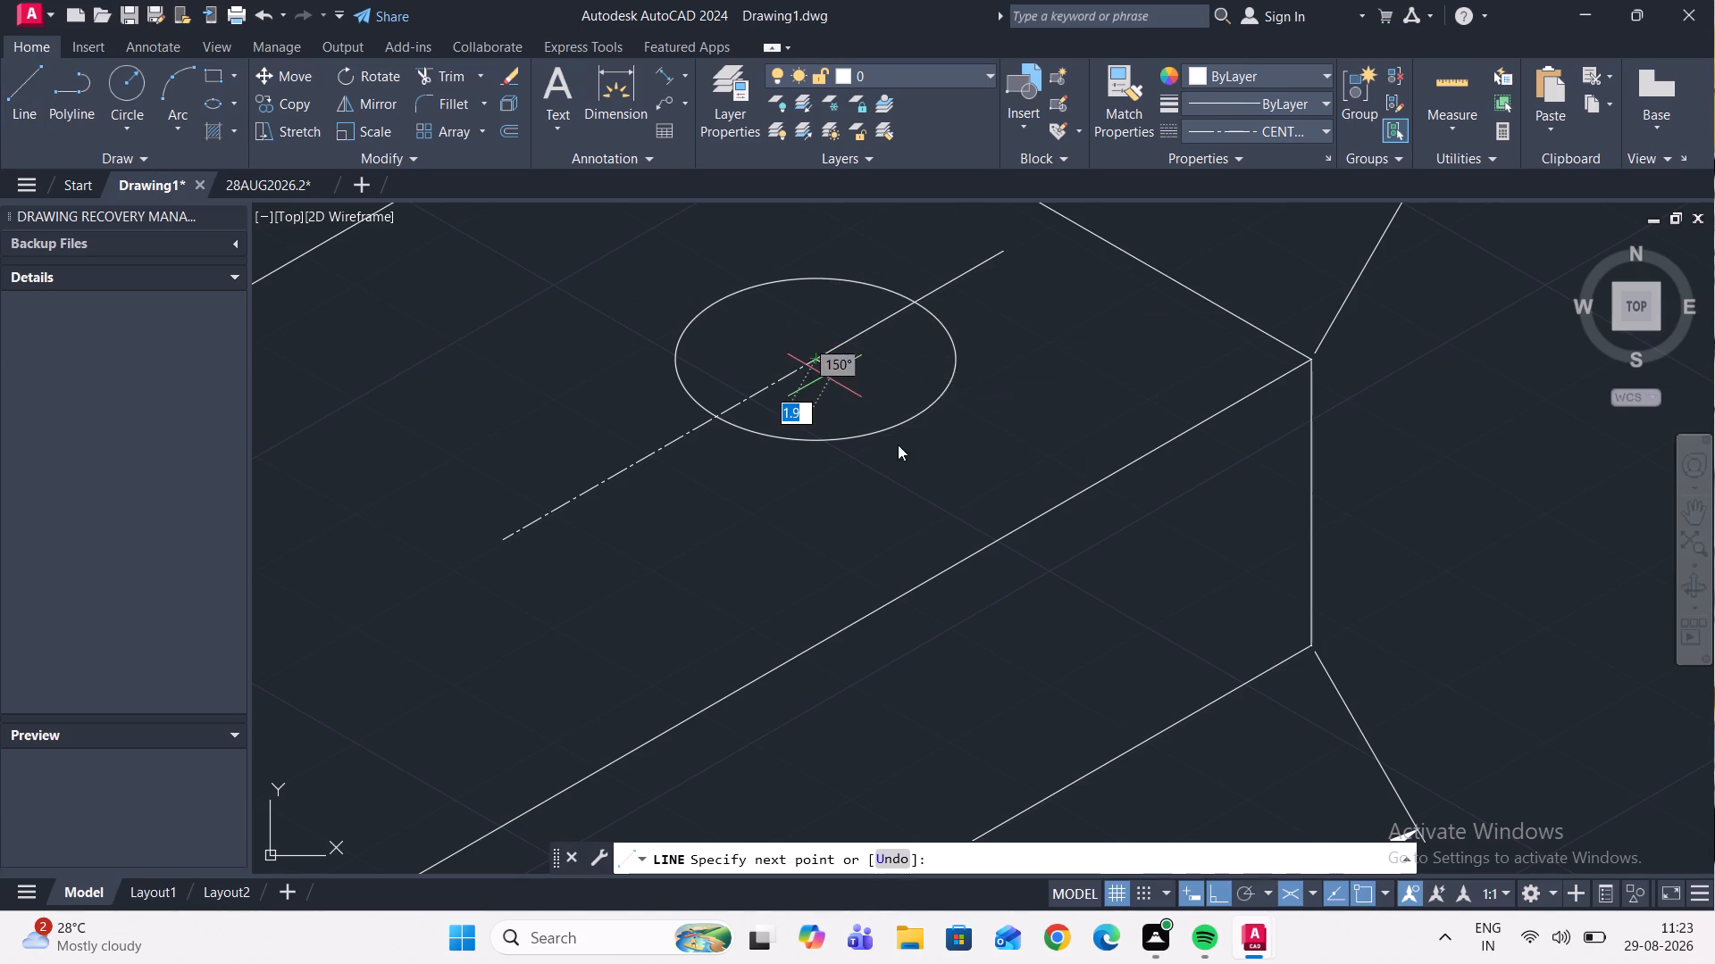
{"action": "left_click", "coordinate": [915, 465]}
{"action": "key", "text": "space"}
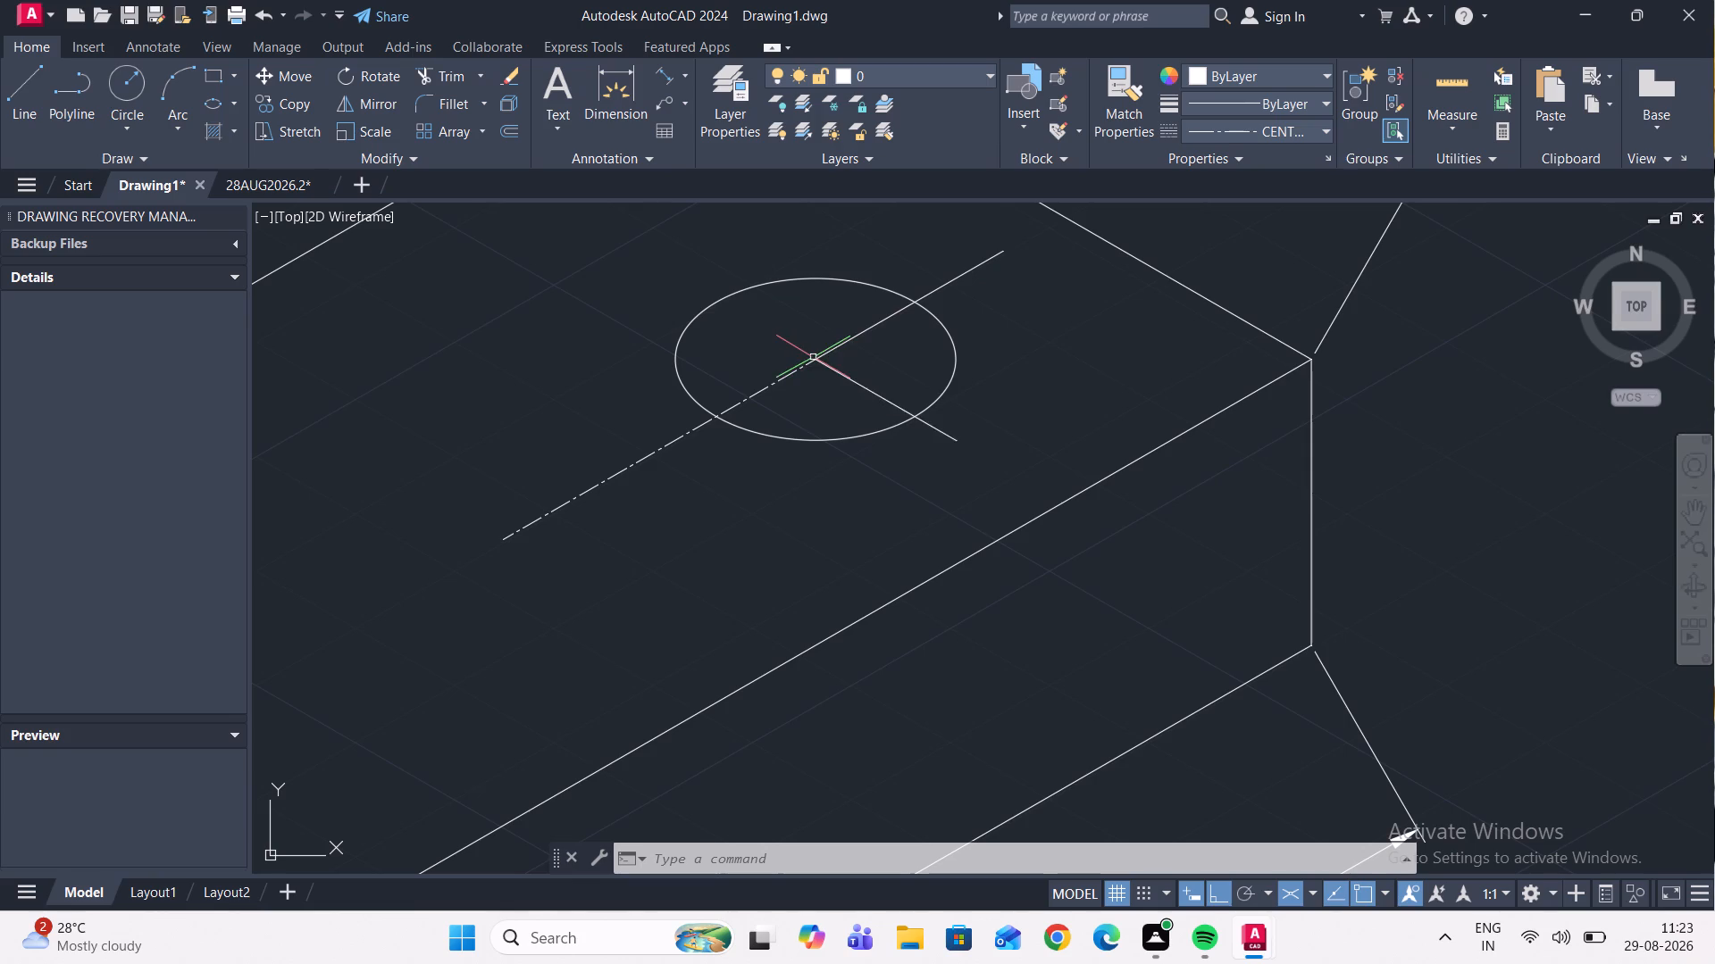
{"action": "scroll", "coordinate": [816, 366], "scroll_direction": "up", "scroll_amount": 2}
{"action": "key", "text": "space"}
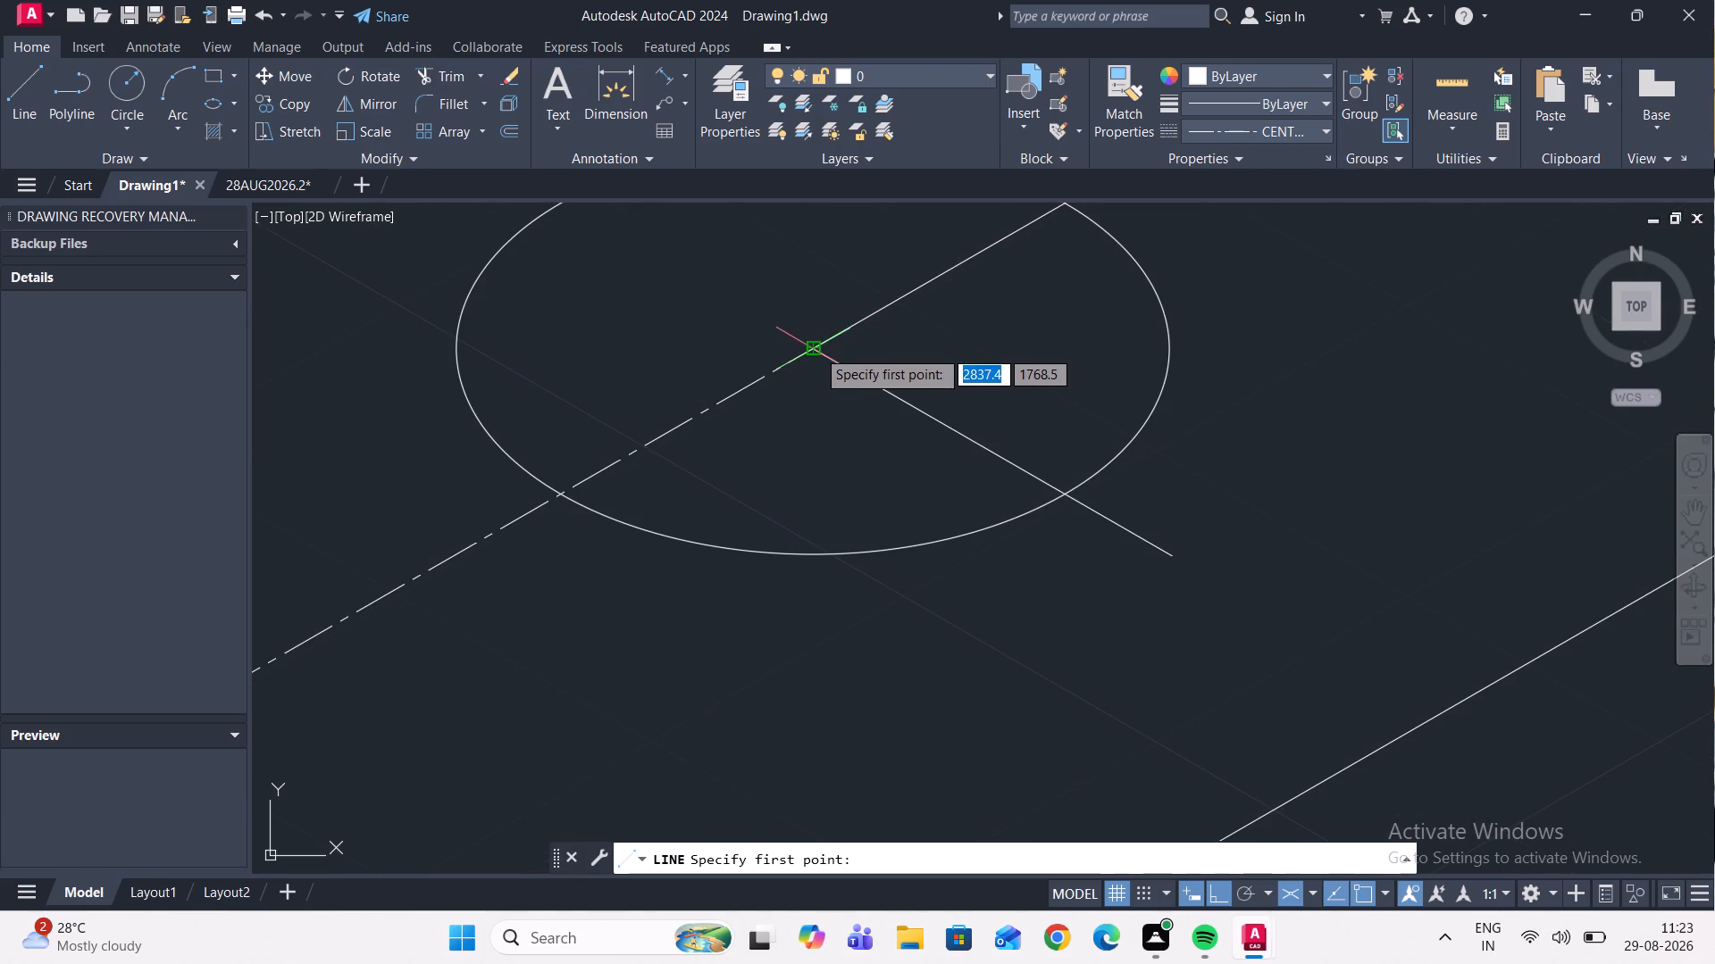
{"action": "left_click", "coordinate": [816, 349]}
{"action": "scroll", "coordinate": [724, 282], "scroll_direction": "down", "scroll_amount": 2}
{"action": "left_click", "coordinate": [636, 230]}
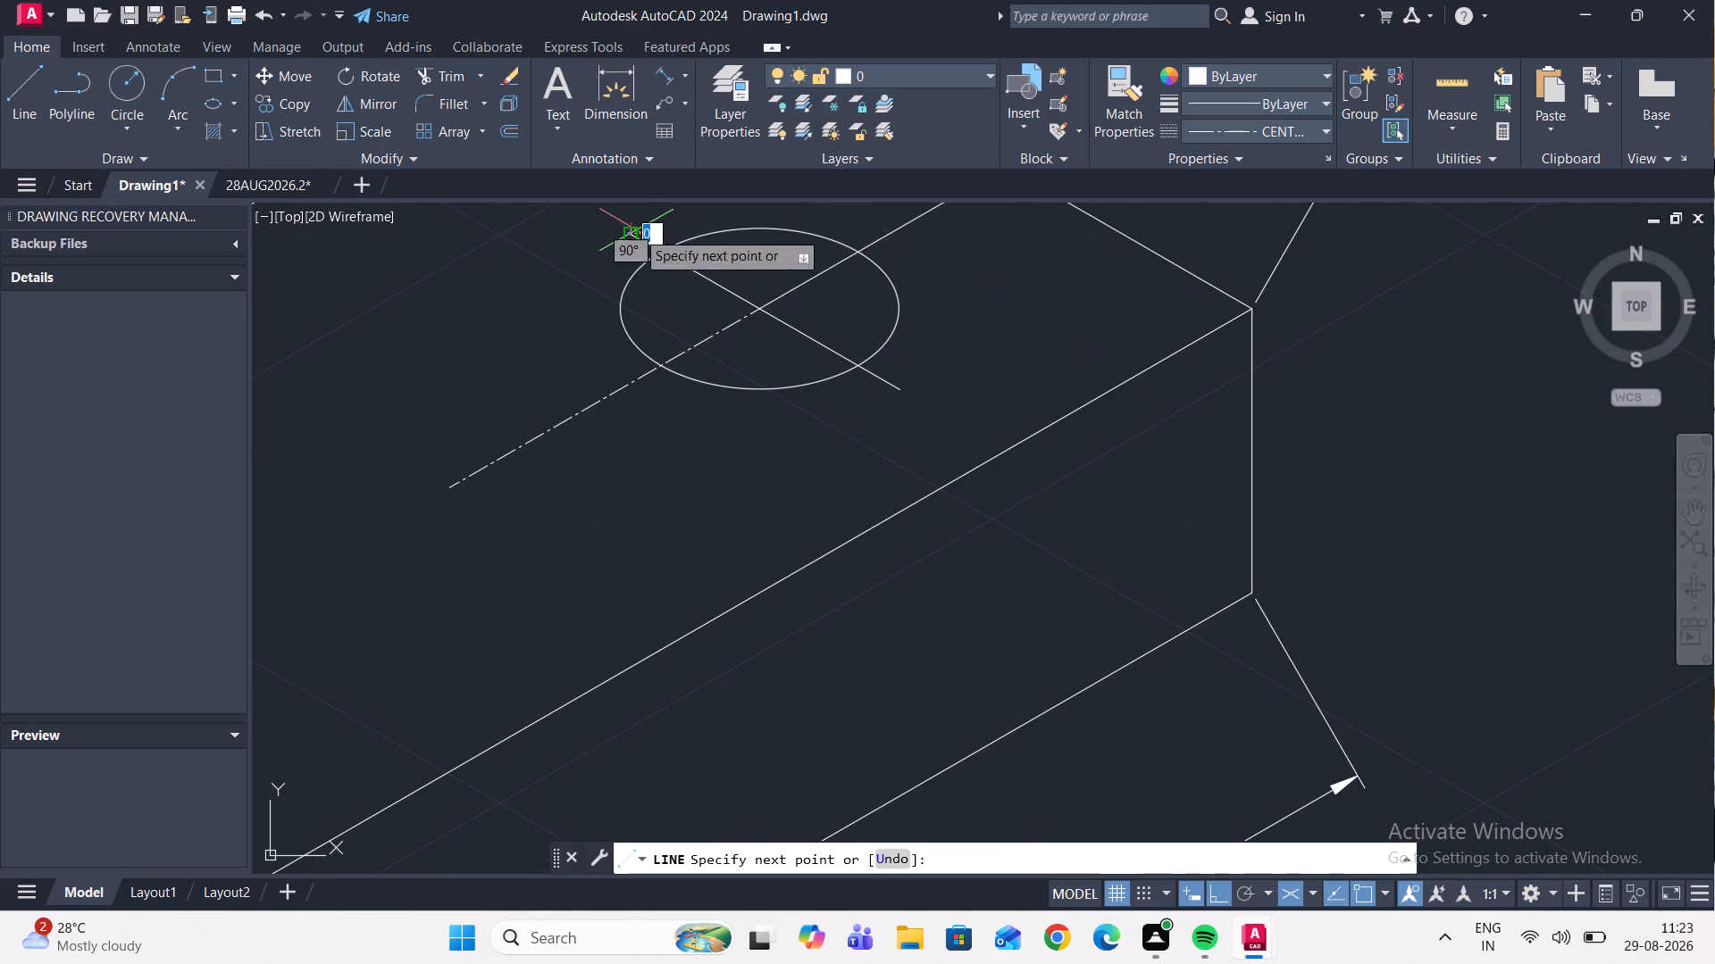
{"action": "scroll", "coordinate": [723, 284], "scroll_direction": "down", "scroll_amount": 2}
{"action": "scroll", "coordinate": [738, 375], "scroll_direction": "up", "scroll_amount": 1}
{"action": "scroll", "coordinate": [737, 375], "scroll_direction": "down", "scroll_amount": 2}
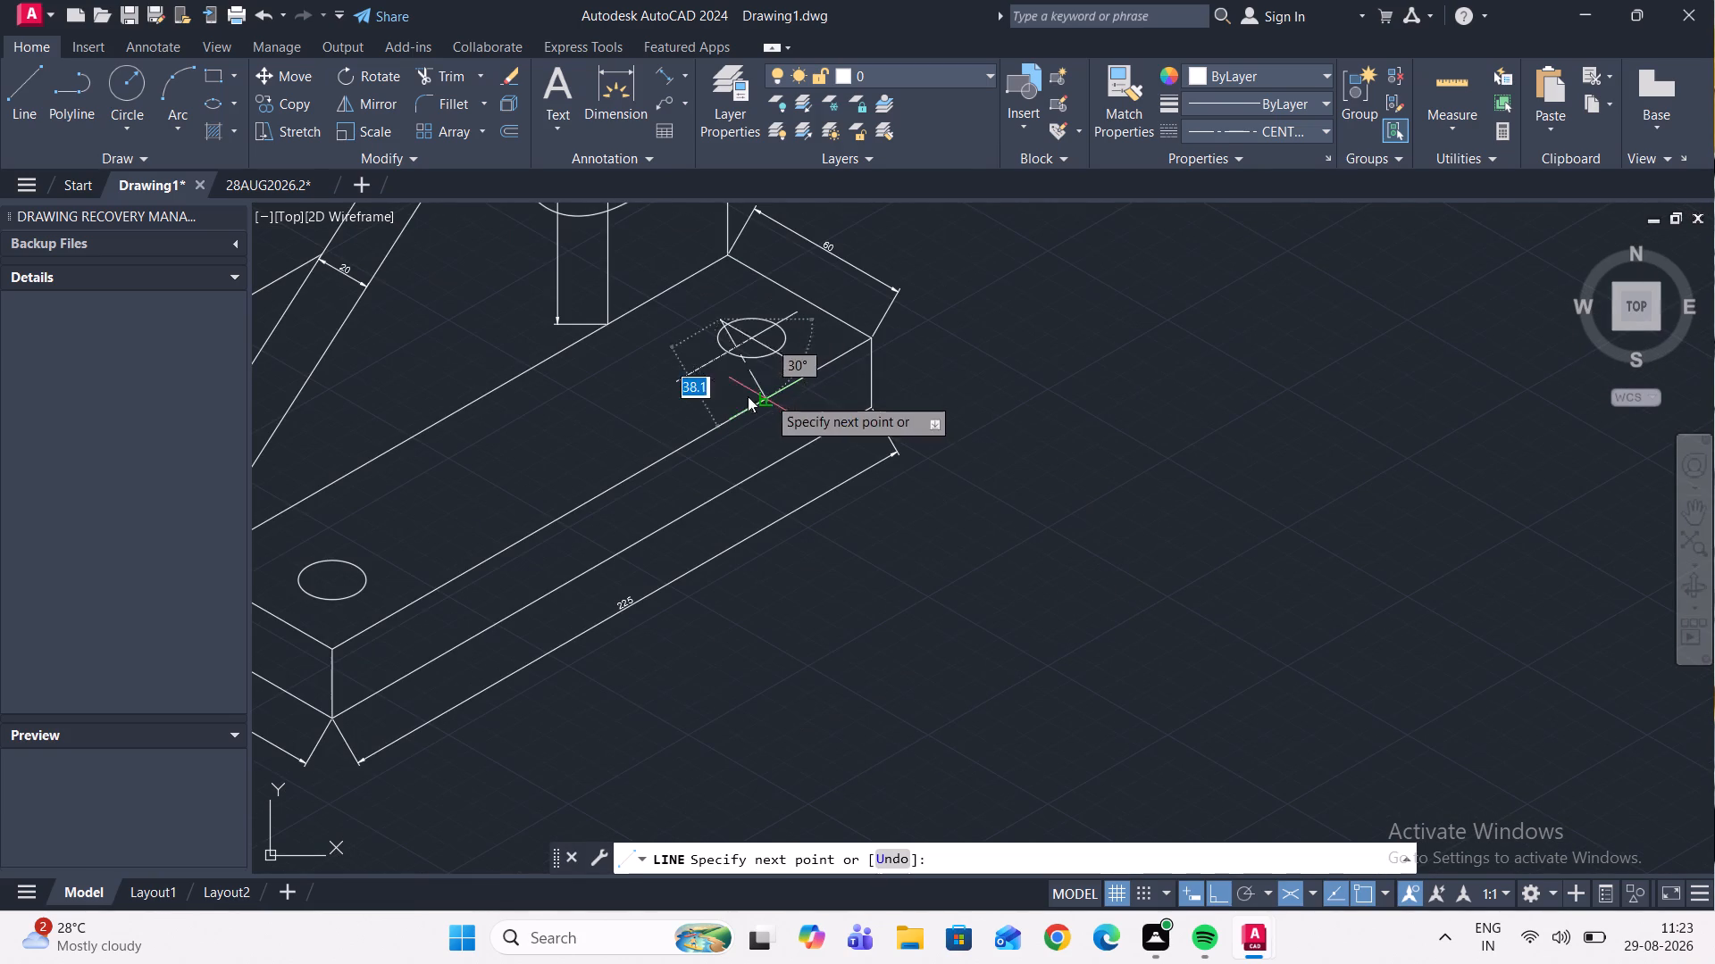
{"action": "key", "text": "space"}
{"action": "scroll", "coordinate": [731, 307], "scroll_direction": "up", "scroll_amount": 2}
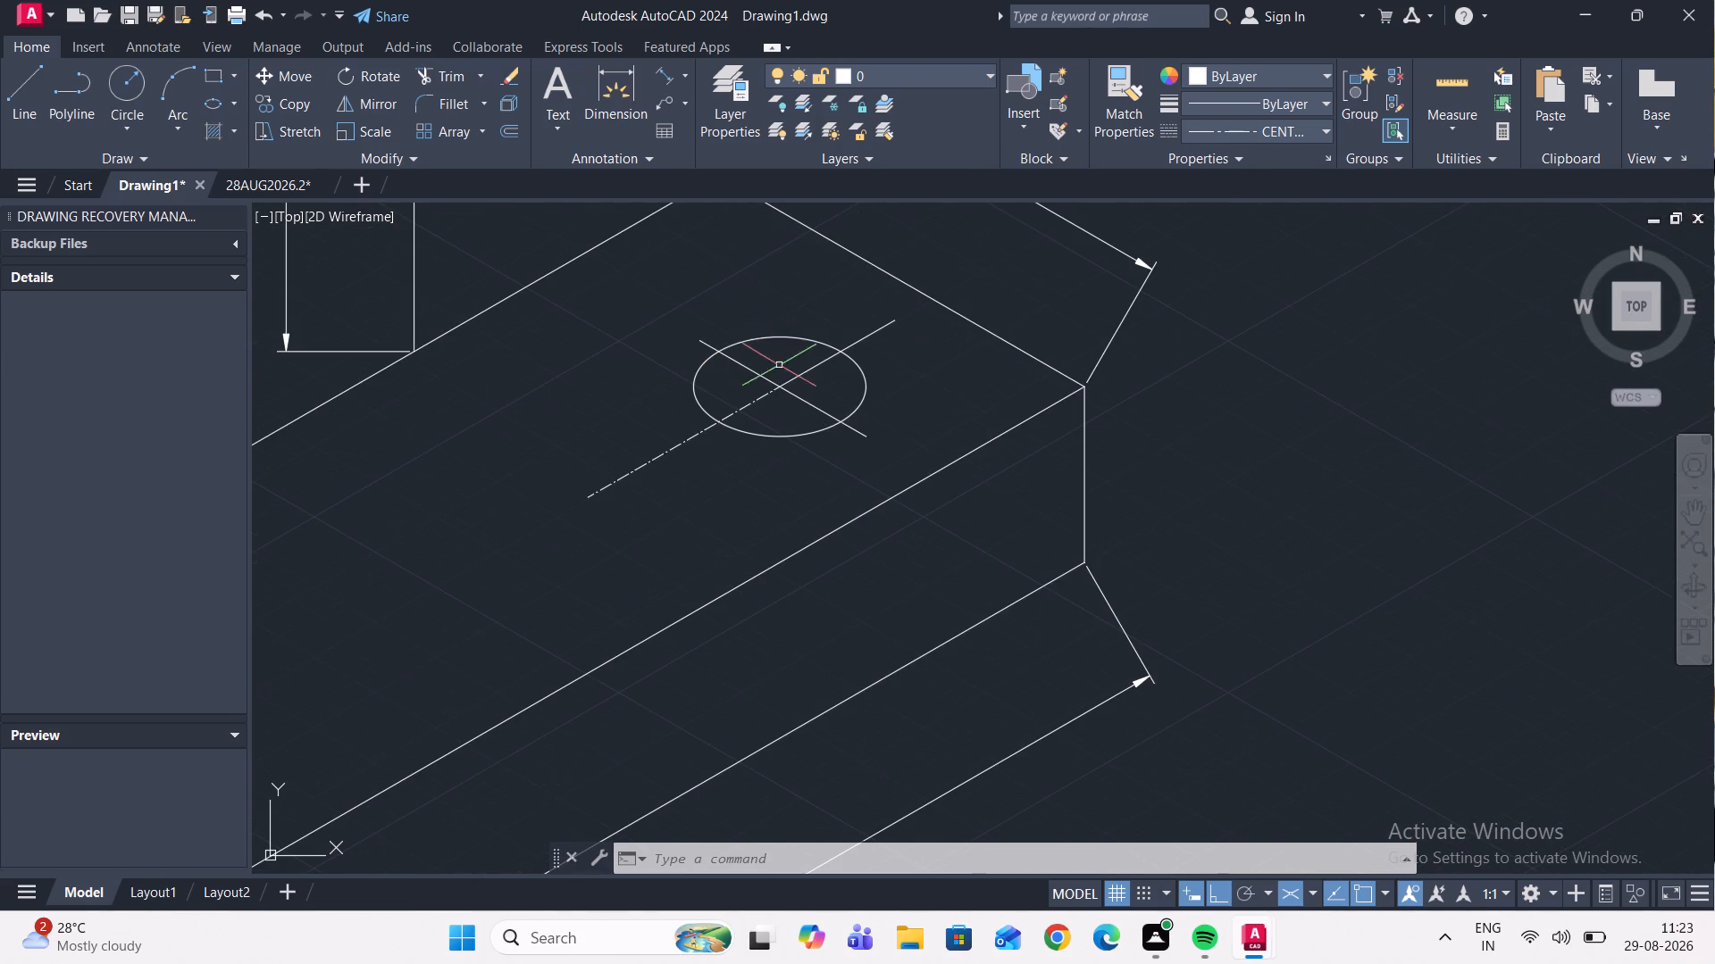
Draw an isocircle of about 14 mm radius around the right-corner hole, centred on the hole's centre.
{"action": "left_click", "coordinate": [237, 104]}
{"action": "left_click", "coordinate": [290, 193]}
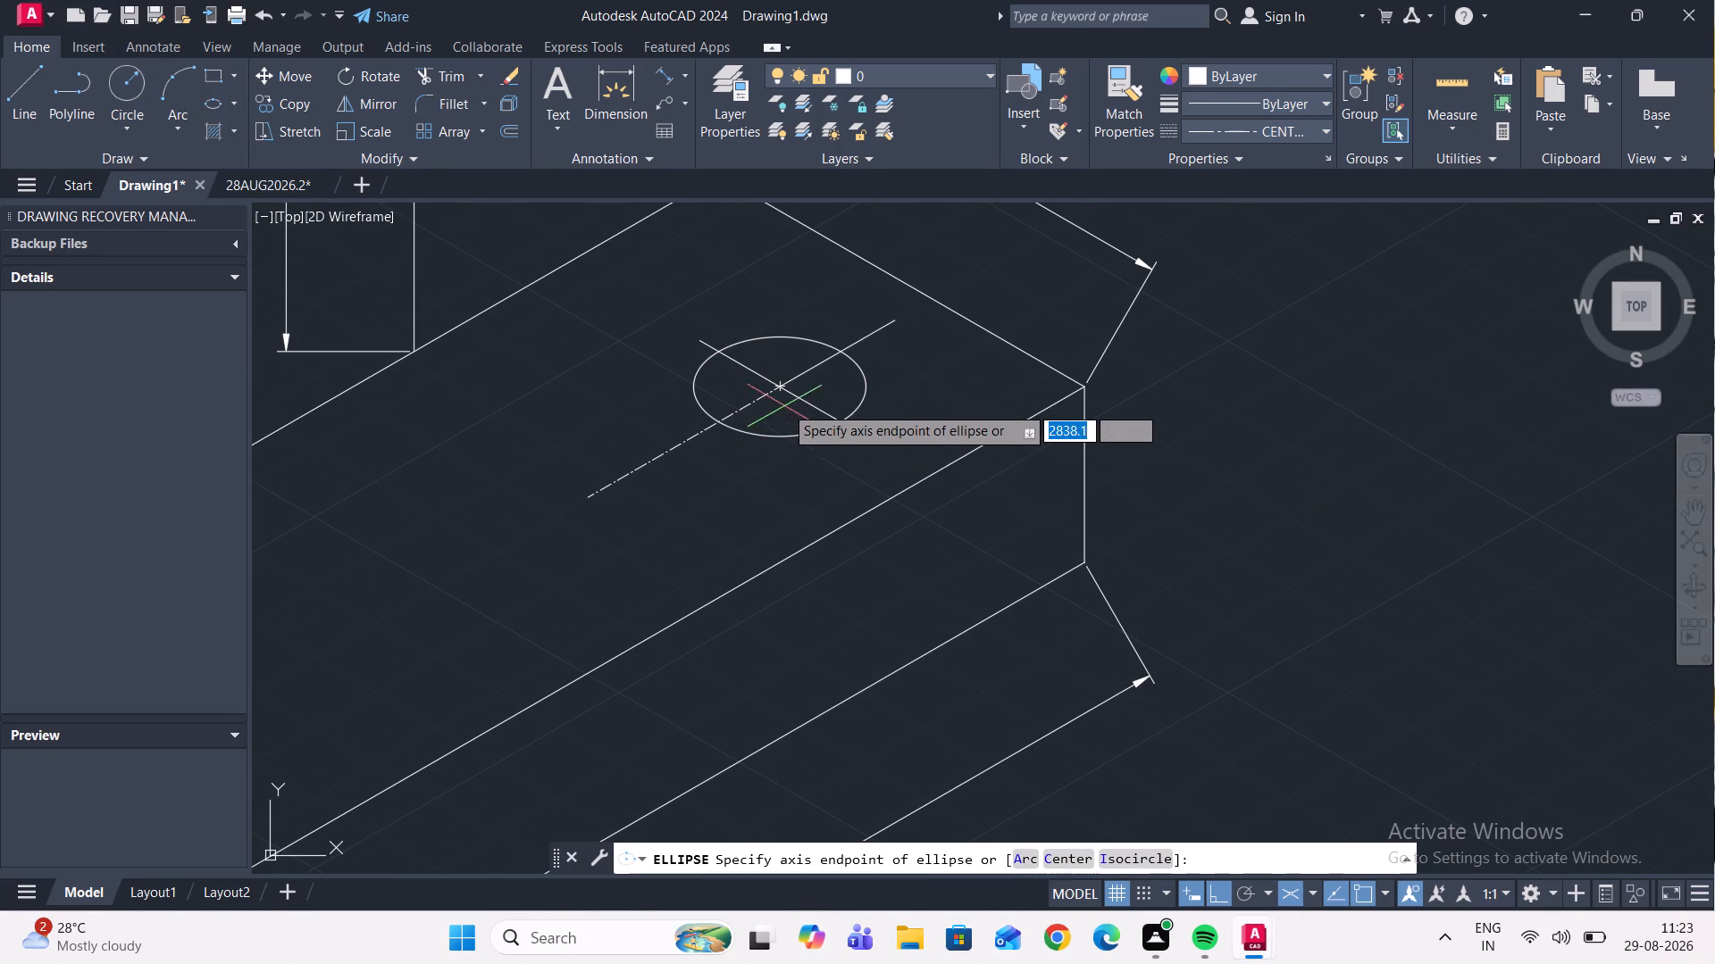
{"action": "left_click", "coordinate": [1133, 861]}
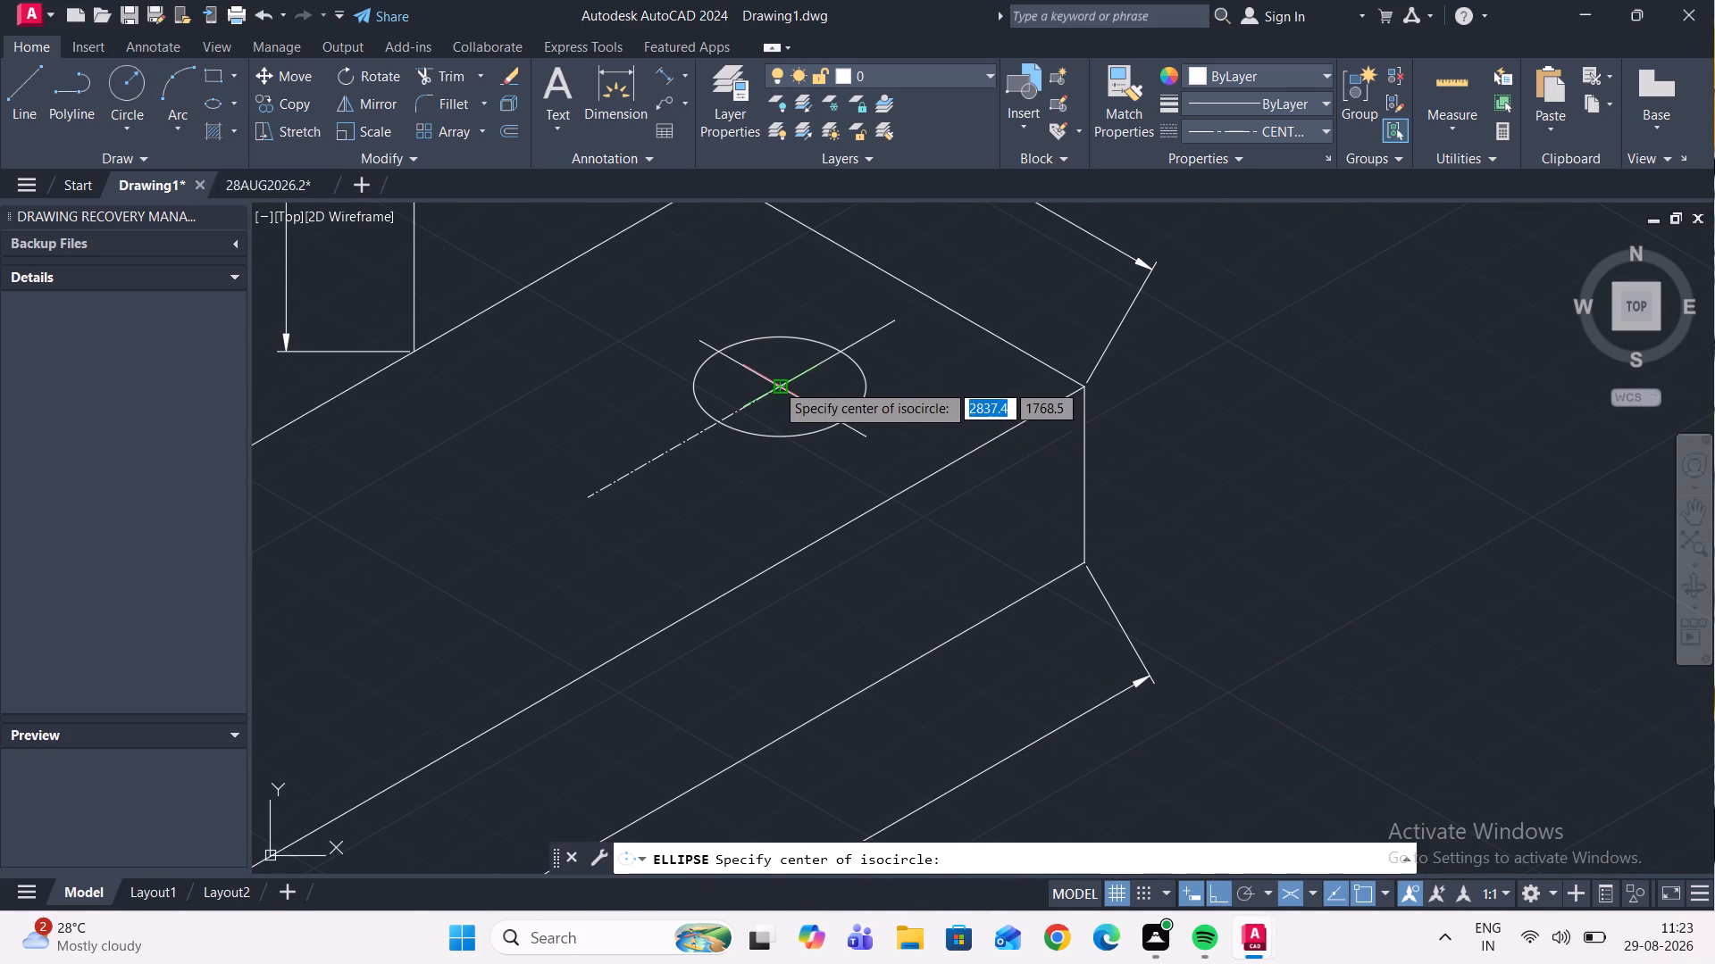
{"action": "left_click", "coordinate": [775, 383]}
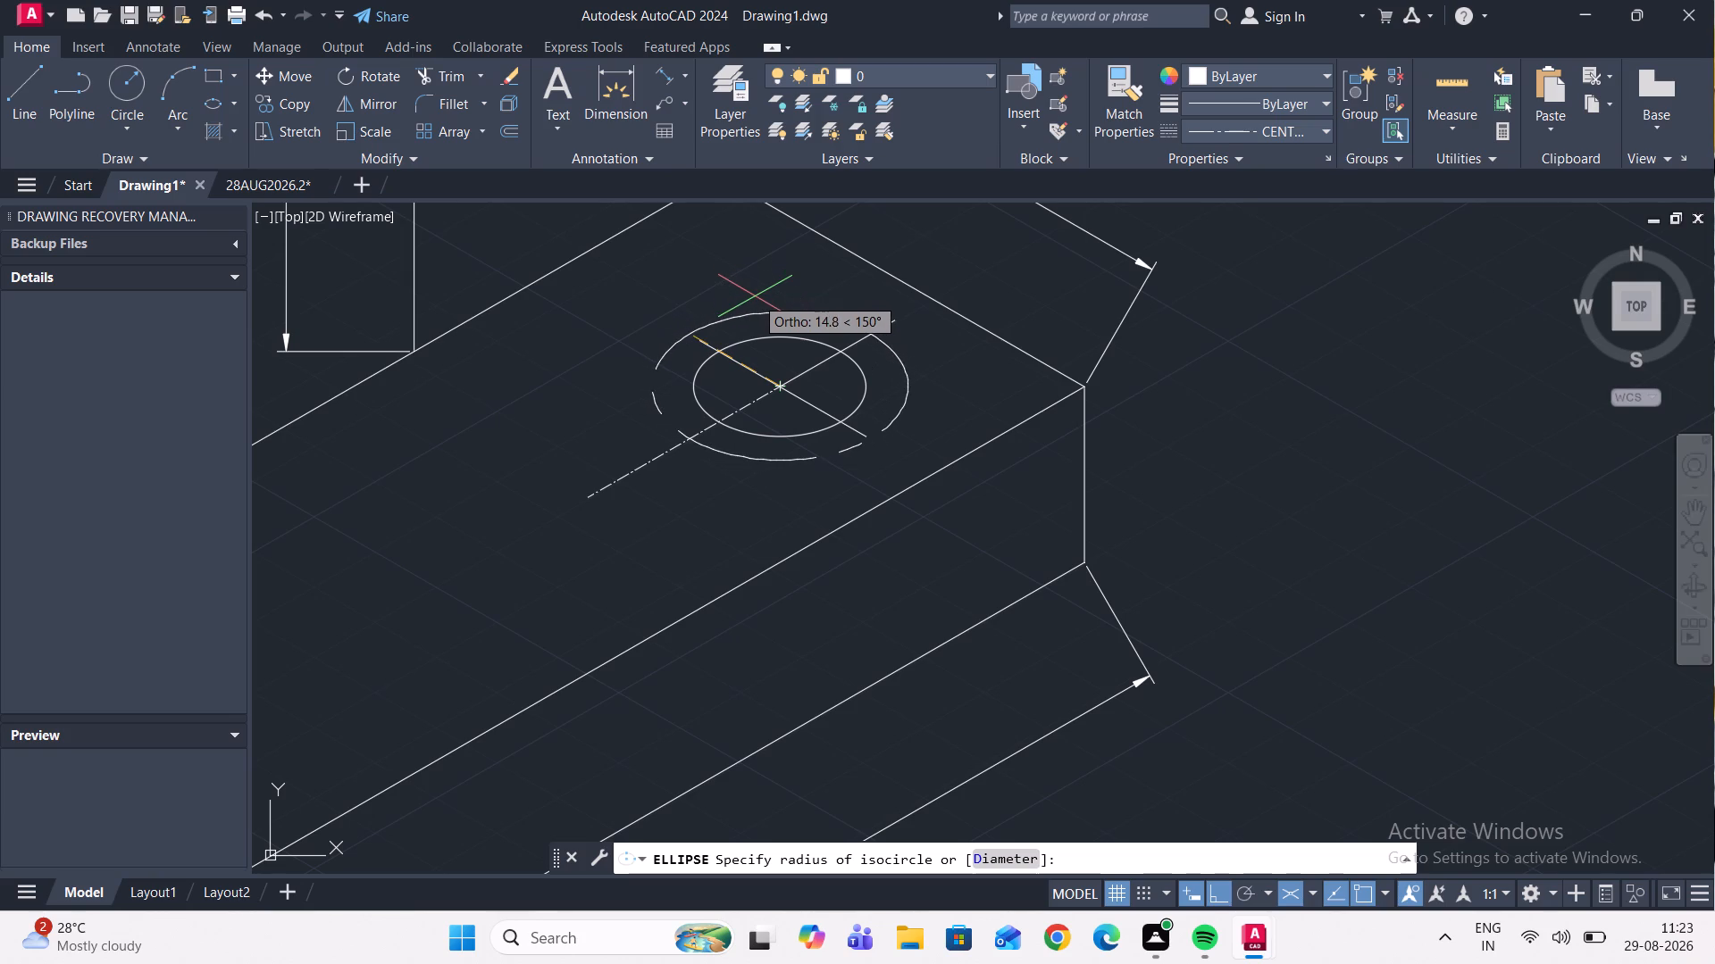
{"action": "scroll", "coordinate": [756, 302], "scroll_direction": "up", "scroll_amount": 1}
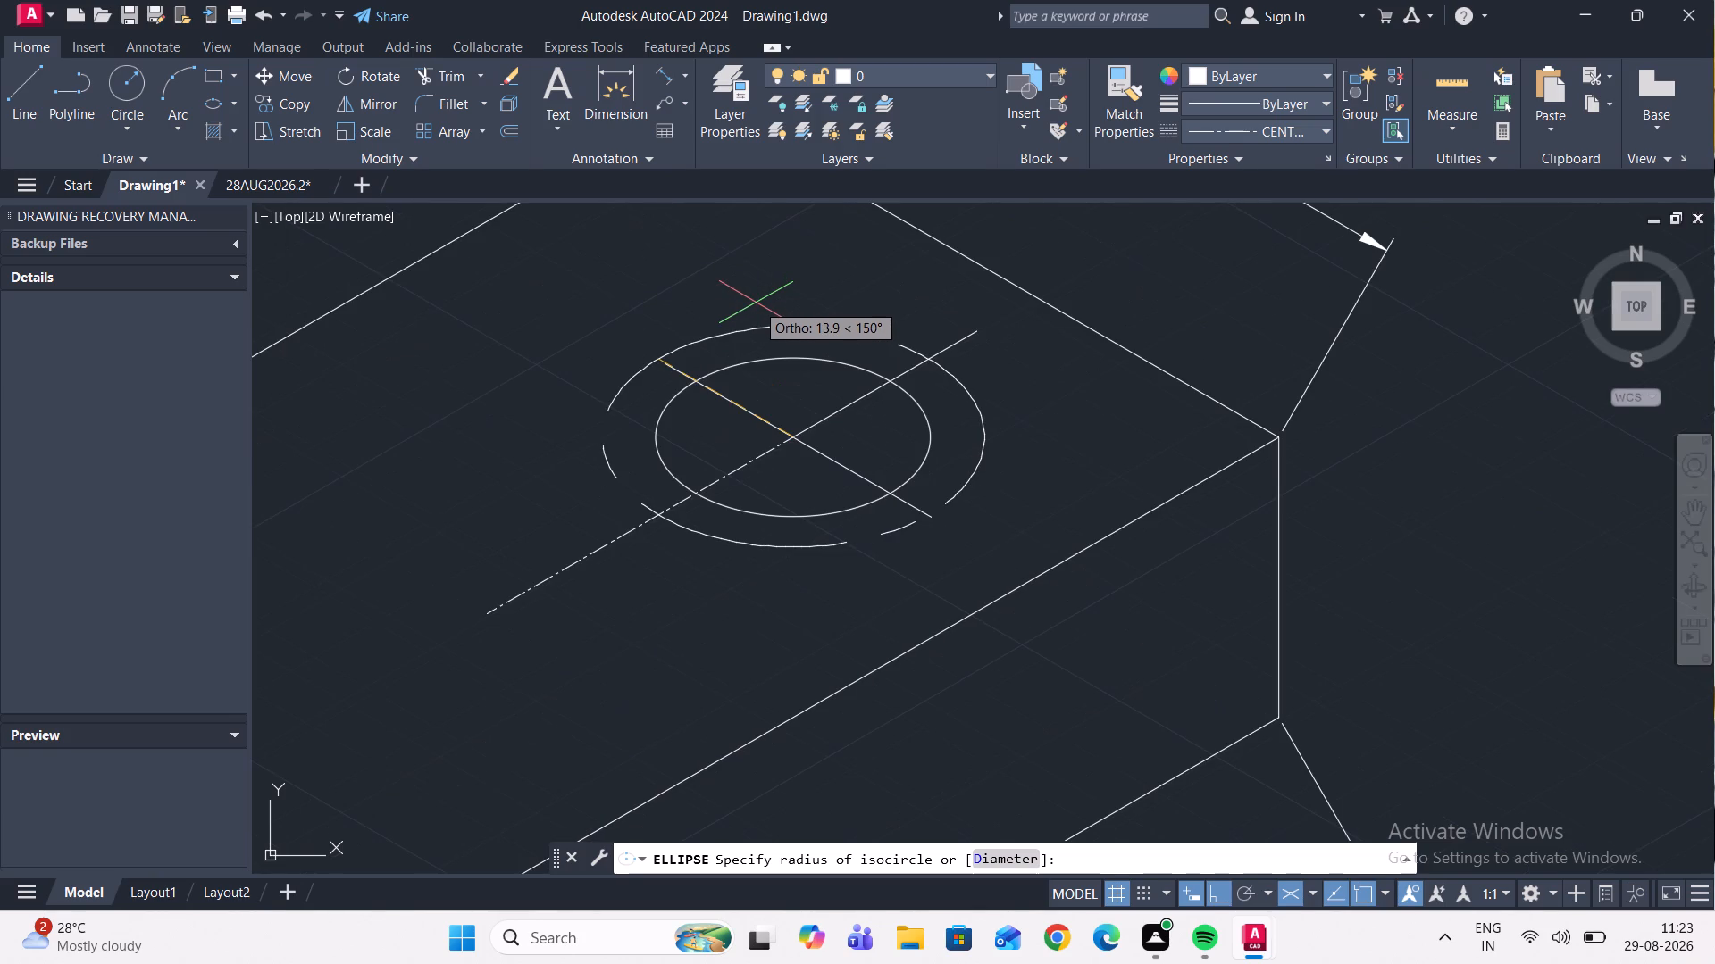
{"action": "left_click", "coordinate": [756, 305]}
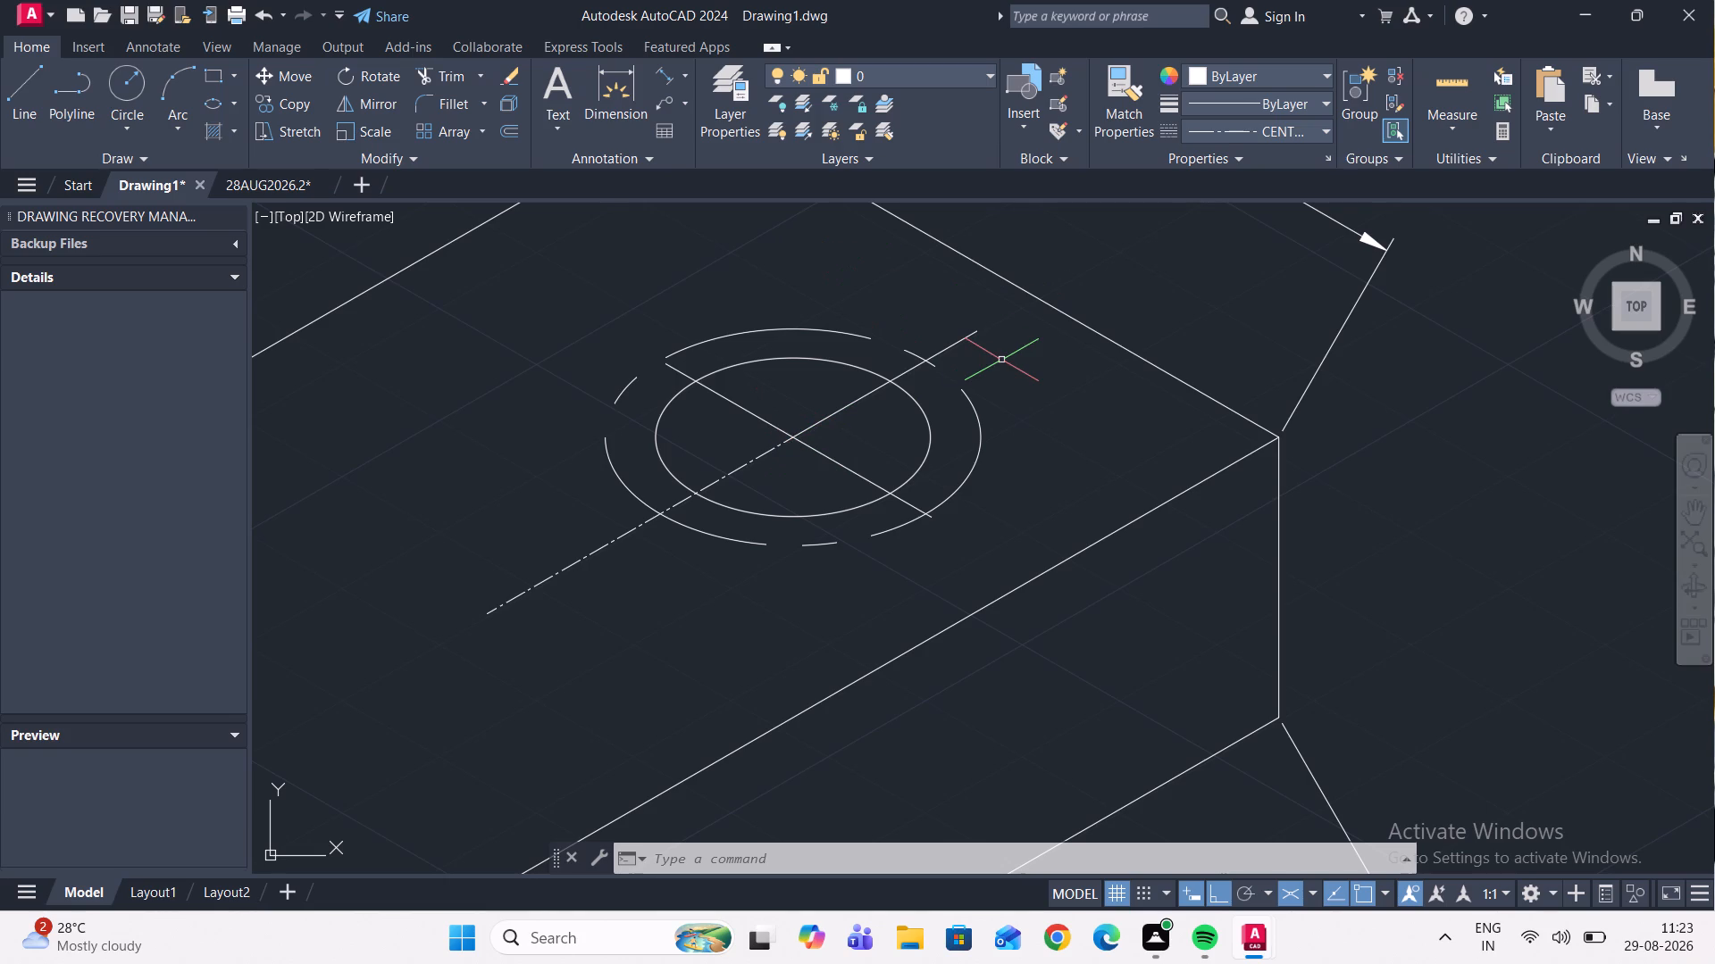
Match the properties of the finely dashed centre line onto the other three lines through the right-corner hole's centre.
{"action": "key", "text": "m"}
{"action": "type", "text": "atch"}
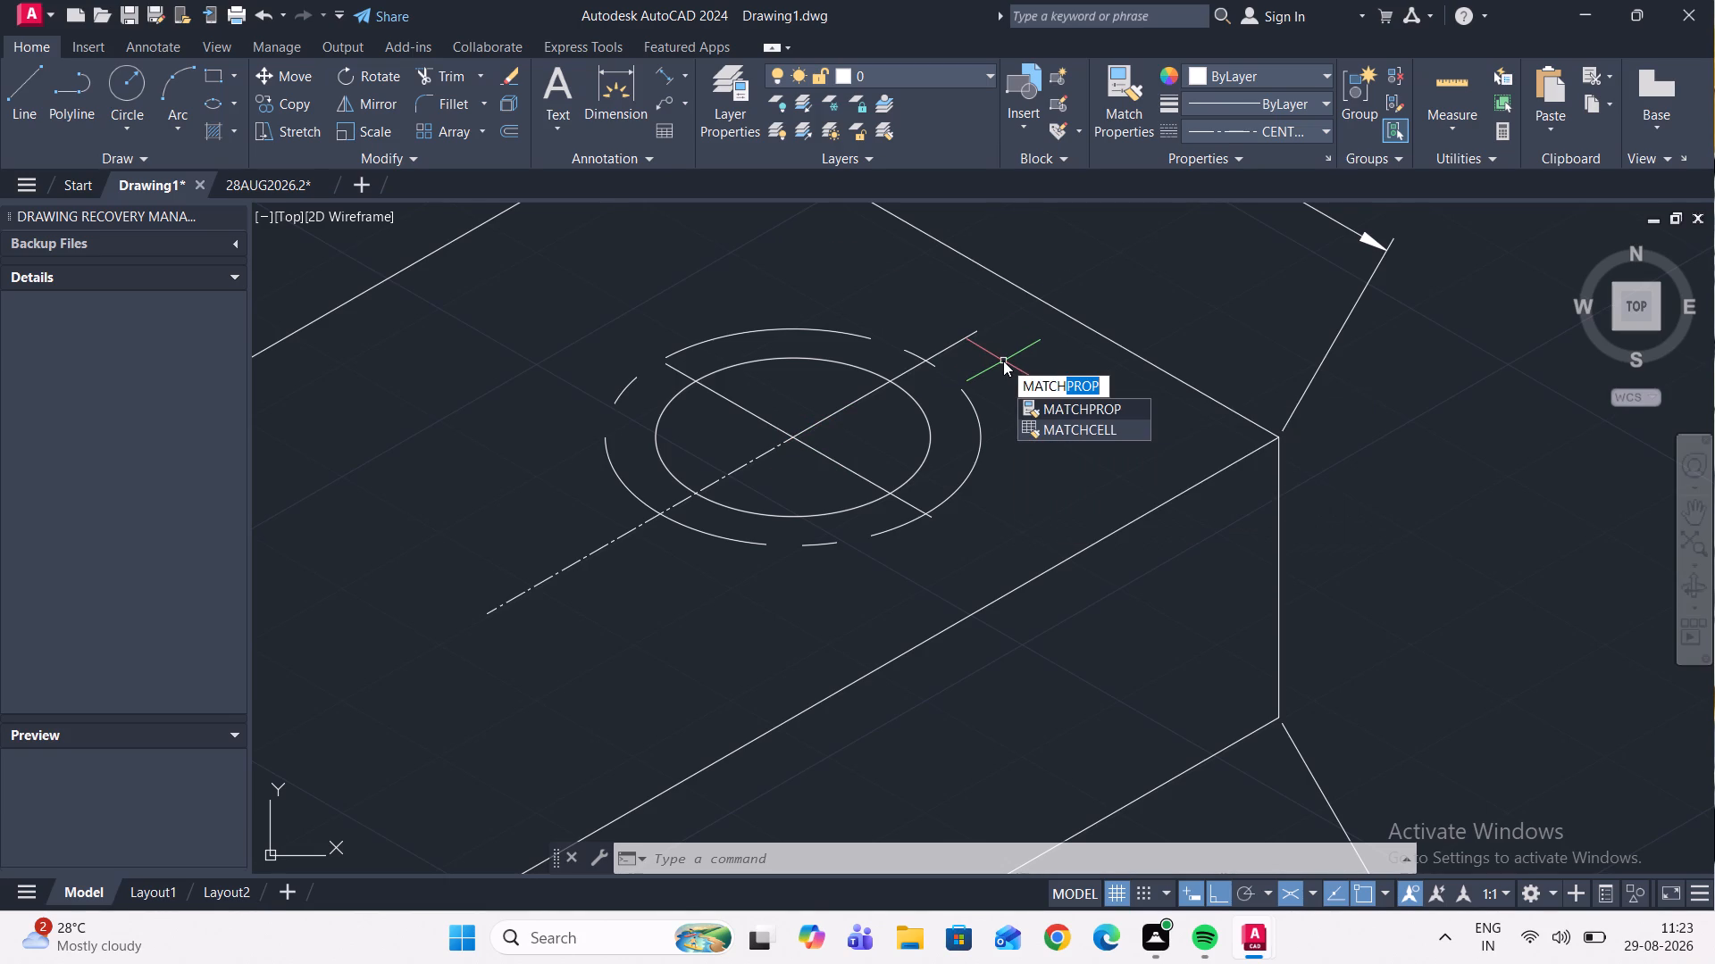
{"action": "left_click", "coordinate": [1086, 412]}
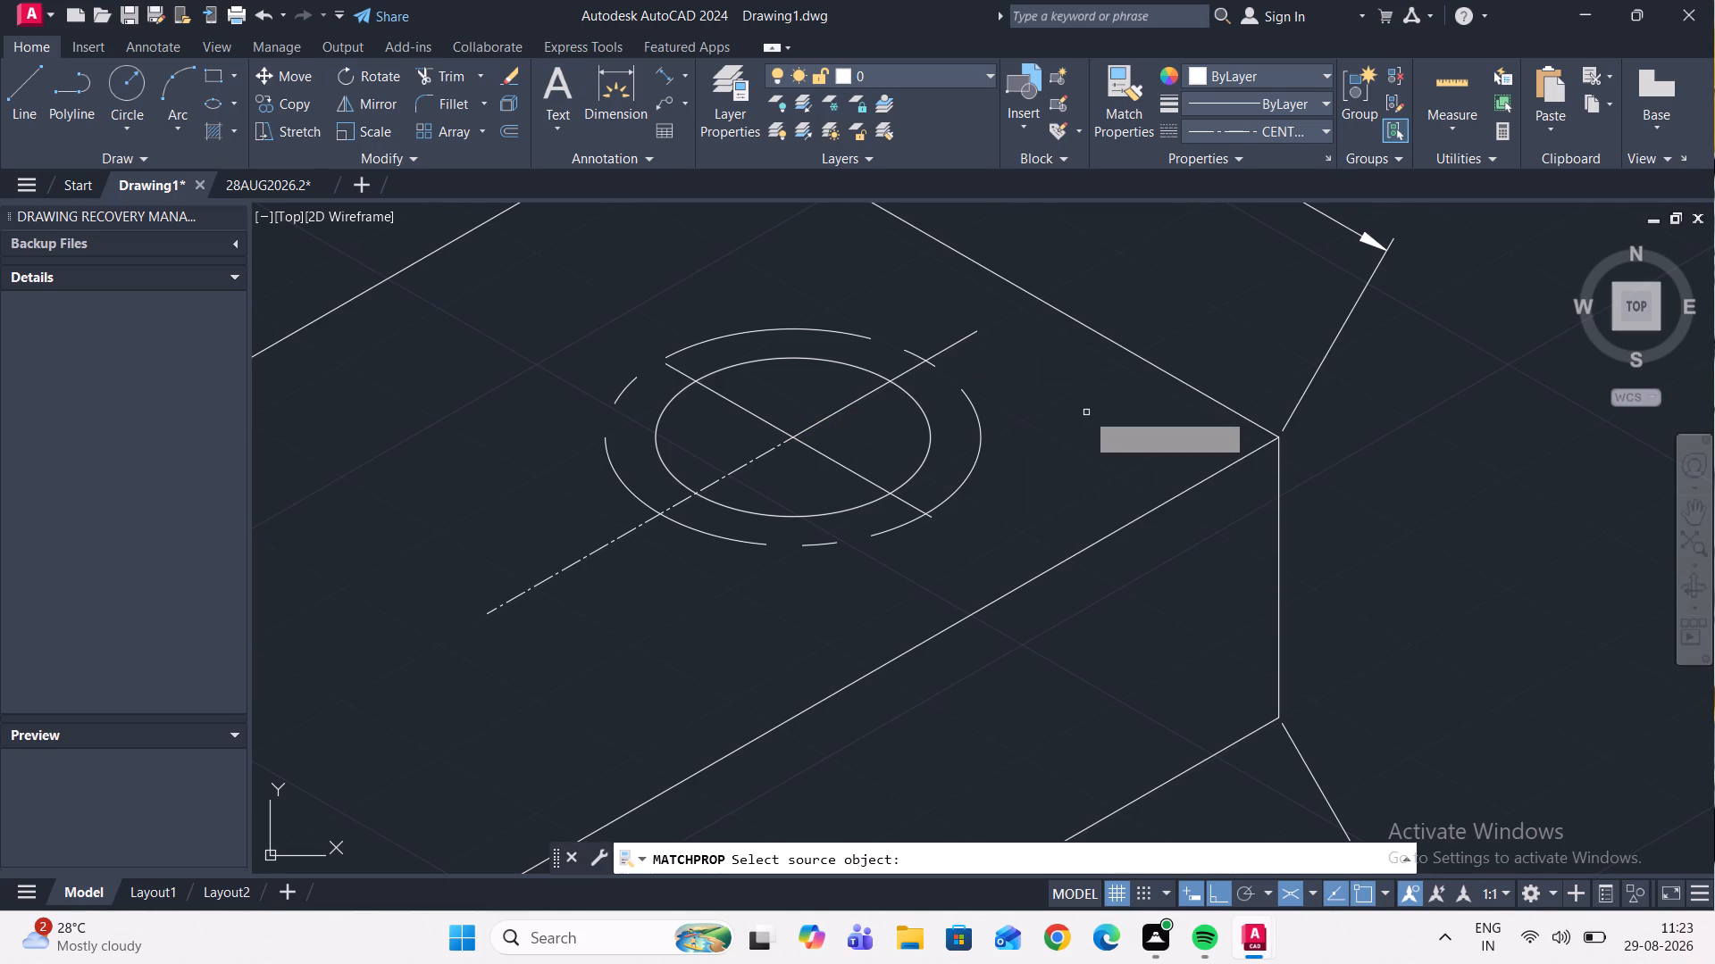
{"action": "left_click", "coordinate": [753, 460]}
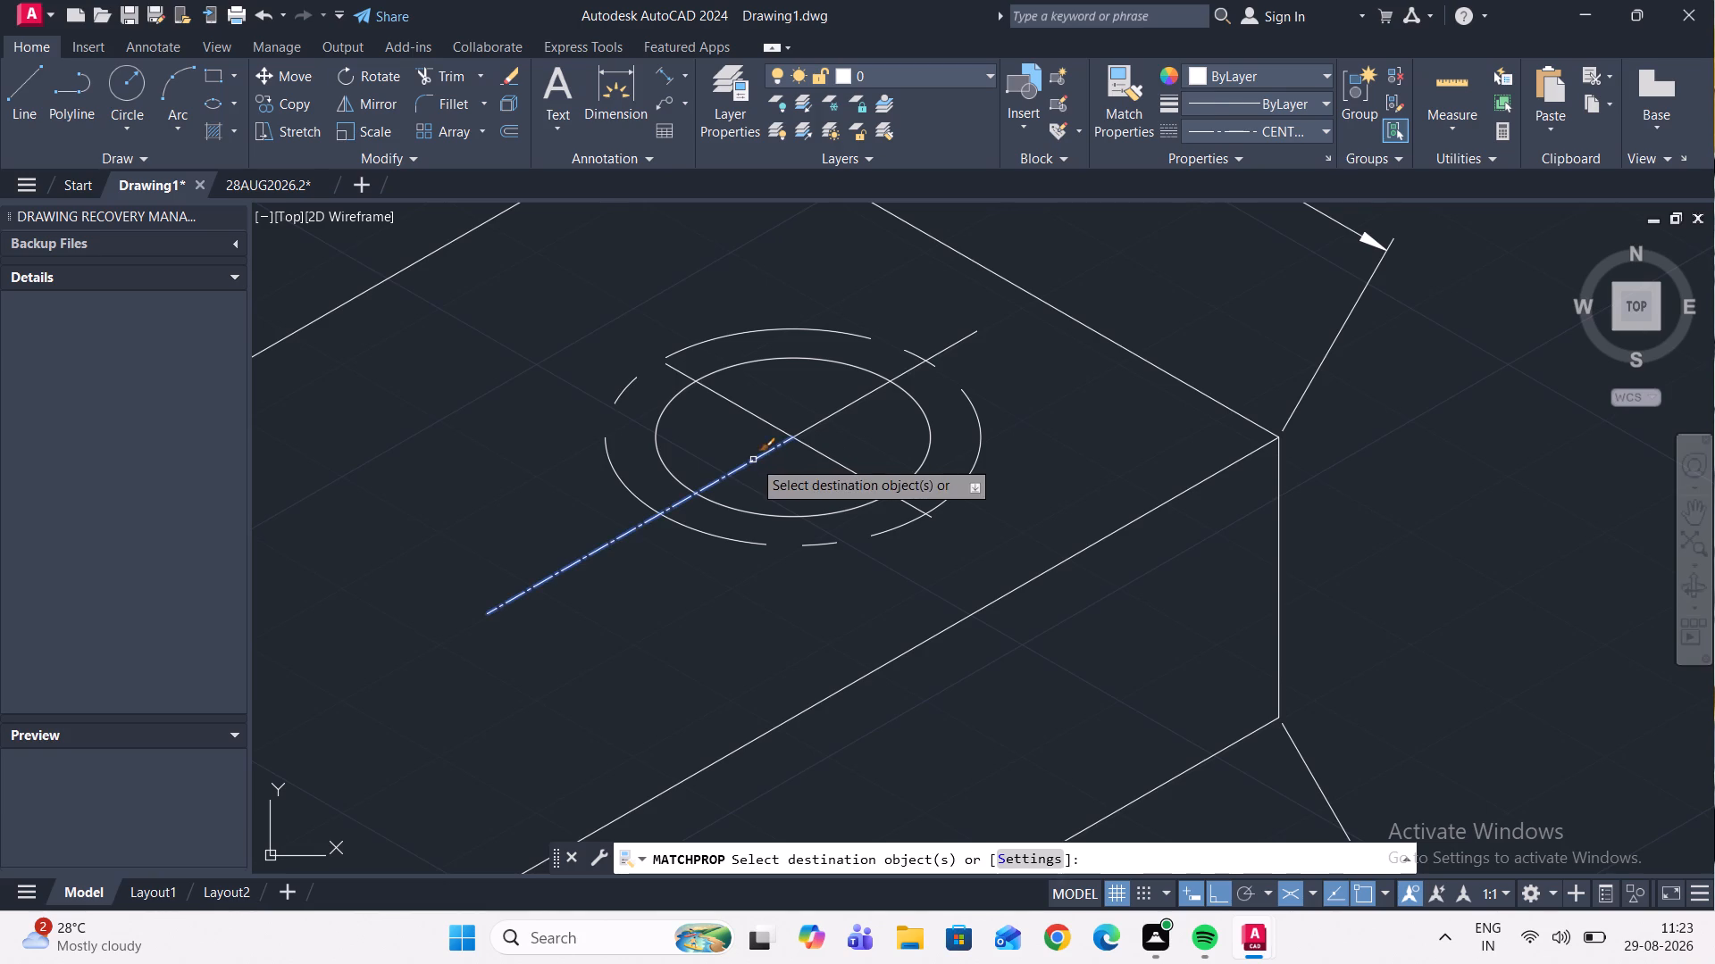
{"action": "left_click", "coordinate": [819, 424]}
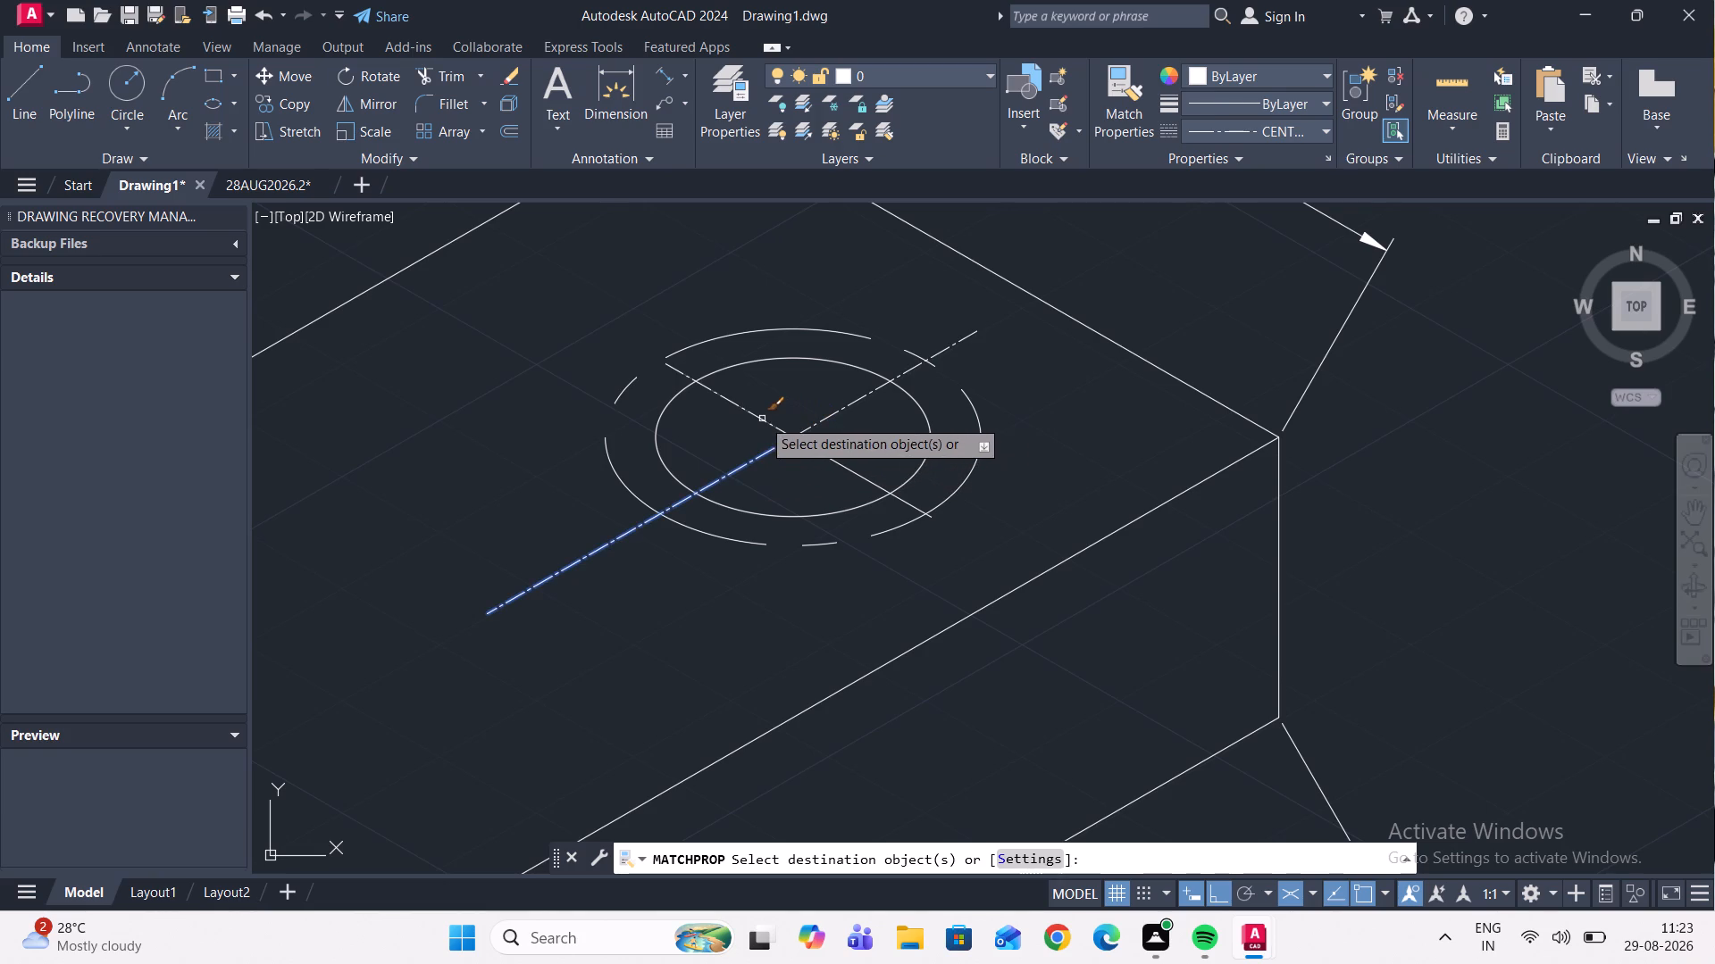
{"action": "left_click", "coordinate": [761, 419]}
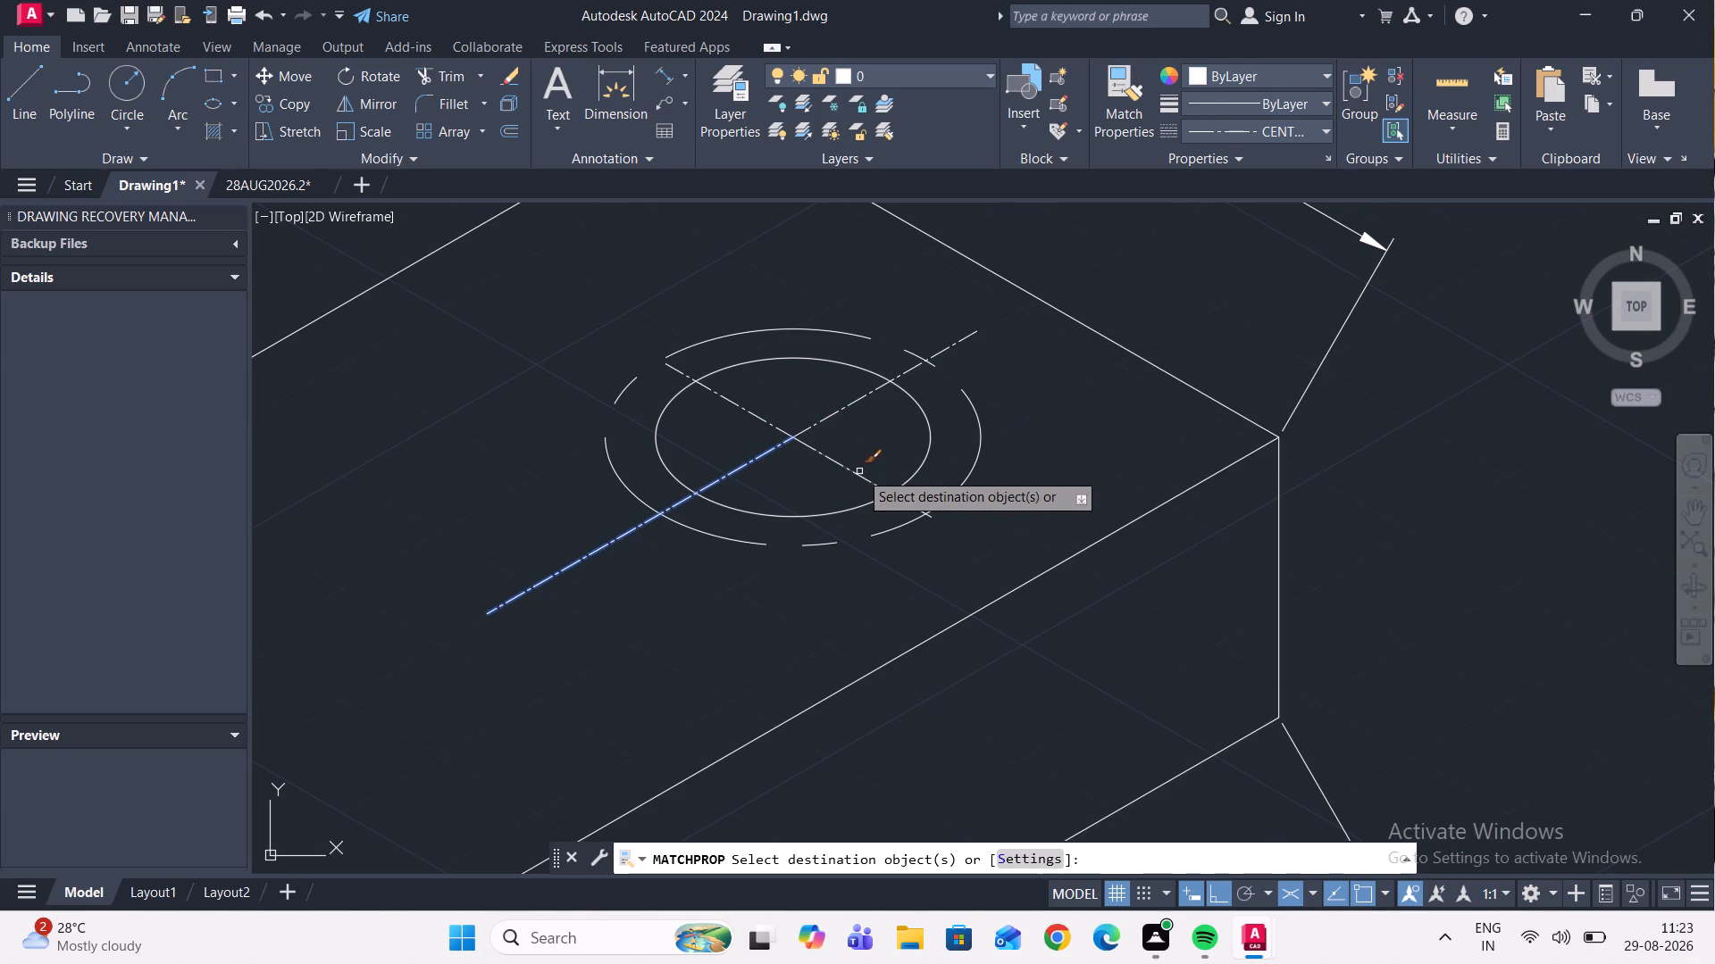
{"action": "left_click", "coordinate": [859, 471]}
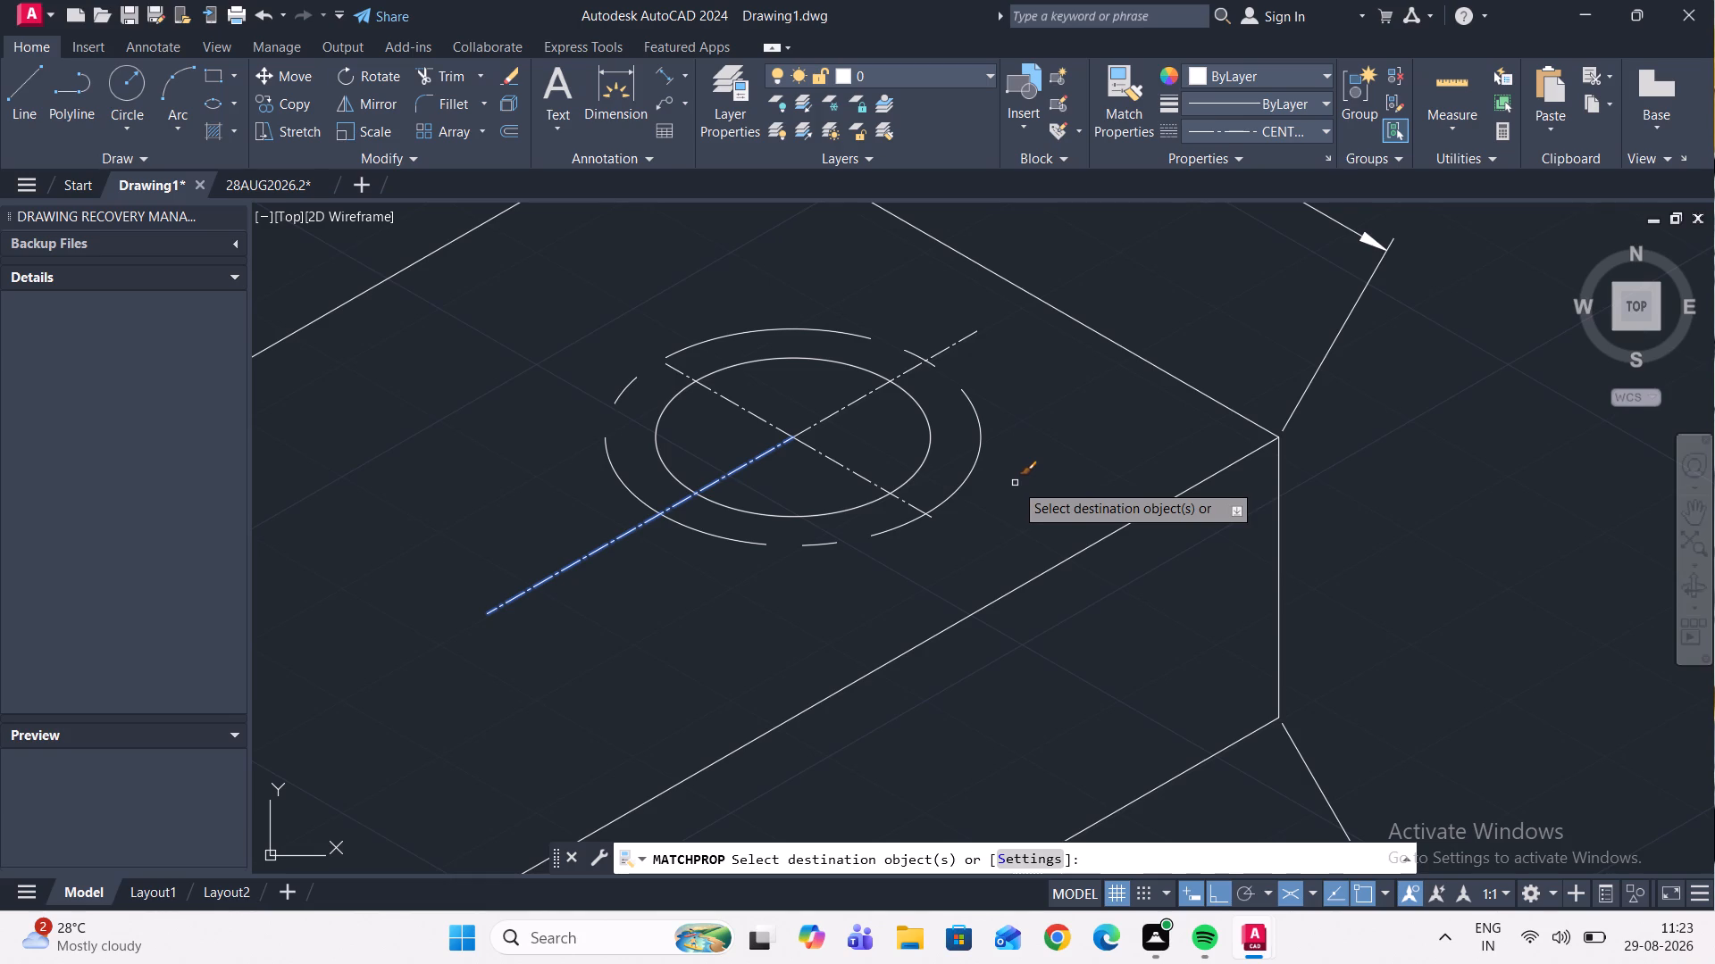
{"action": "key", "text": "Escape"}
Trim the overhanging ends of the right-corner hole's centre lines back to the outer isocircle.
{"action": "scroll", "coordinate": [984, 445], "scroll_direction": "up", "scroll_amount": 1}
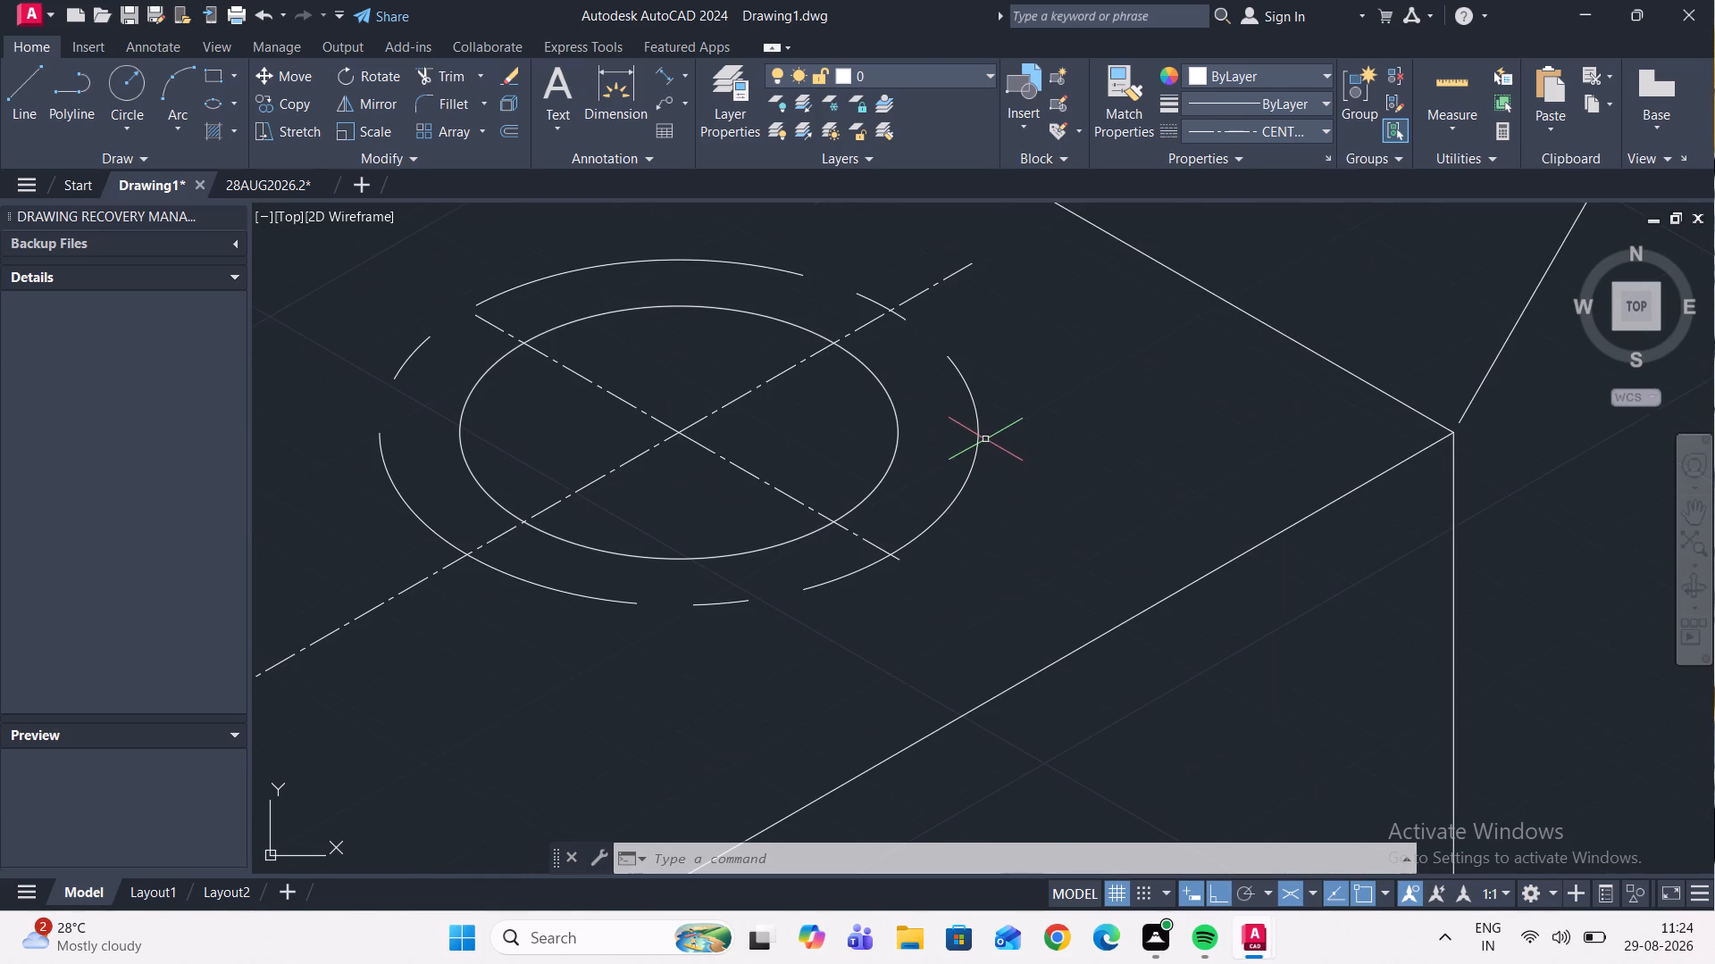
{"action": "left_click", "coordinate": [447, 71]}
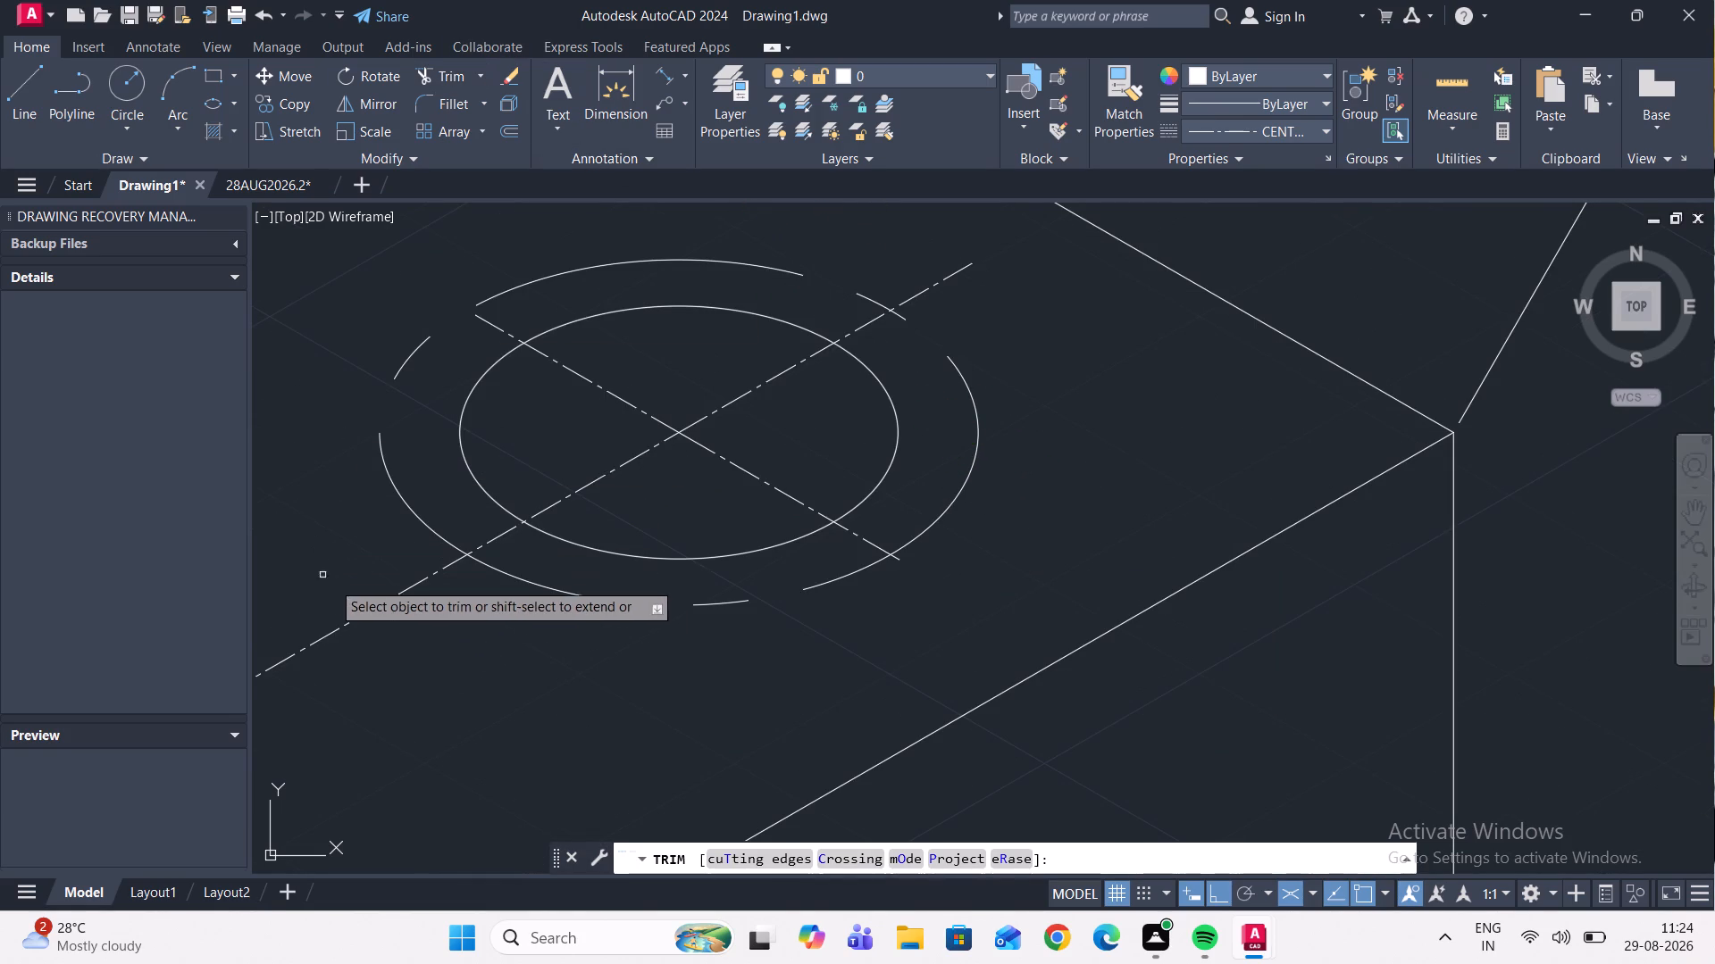
{"action": "left_click", "coordinate": [379, 605]}
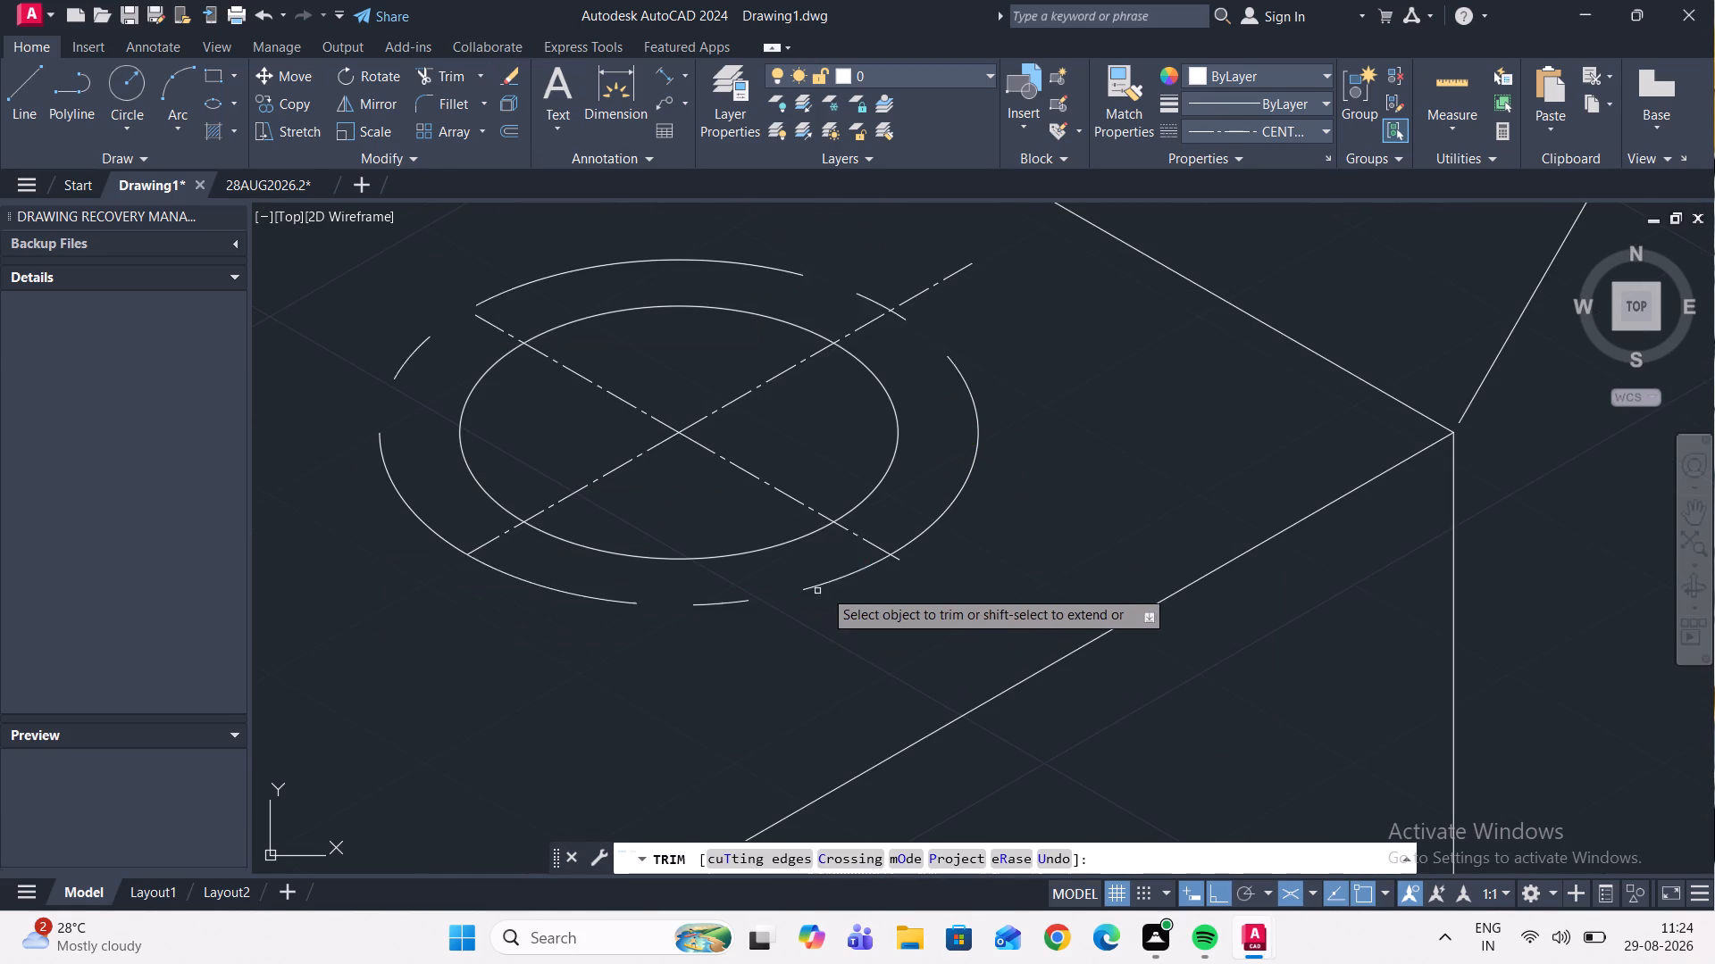
{"action": "left_click", "coordinate": [899, 562]}
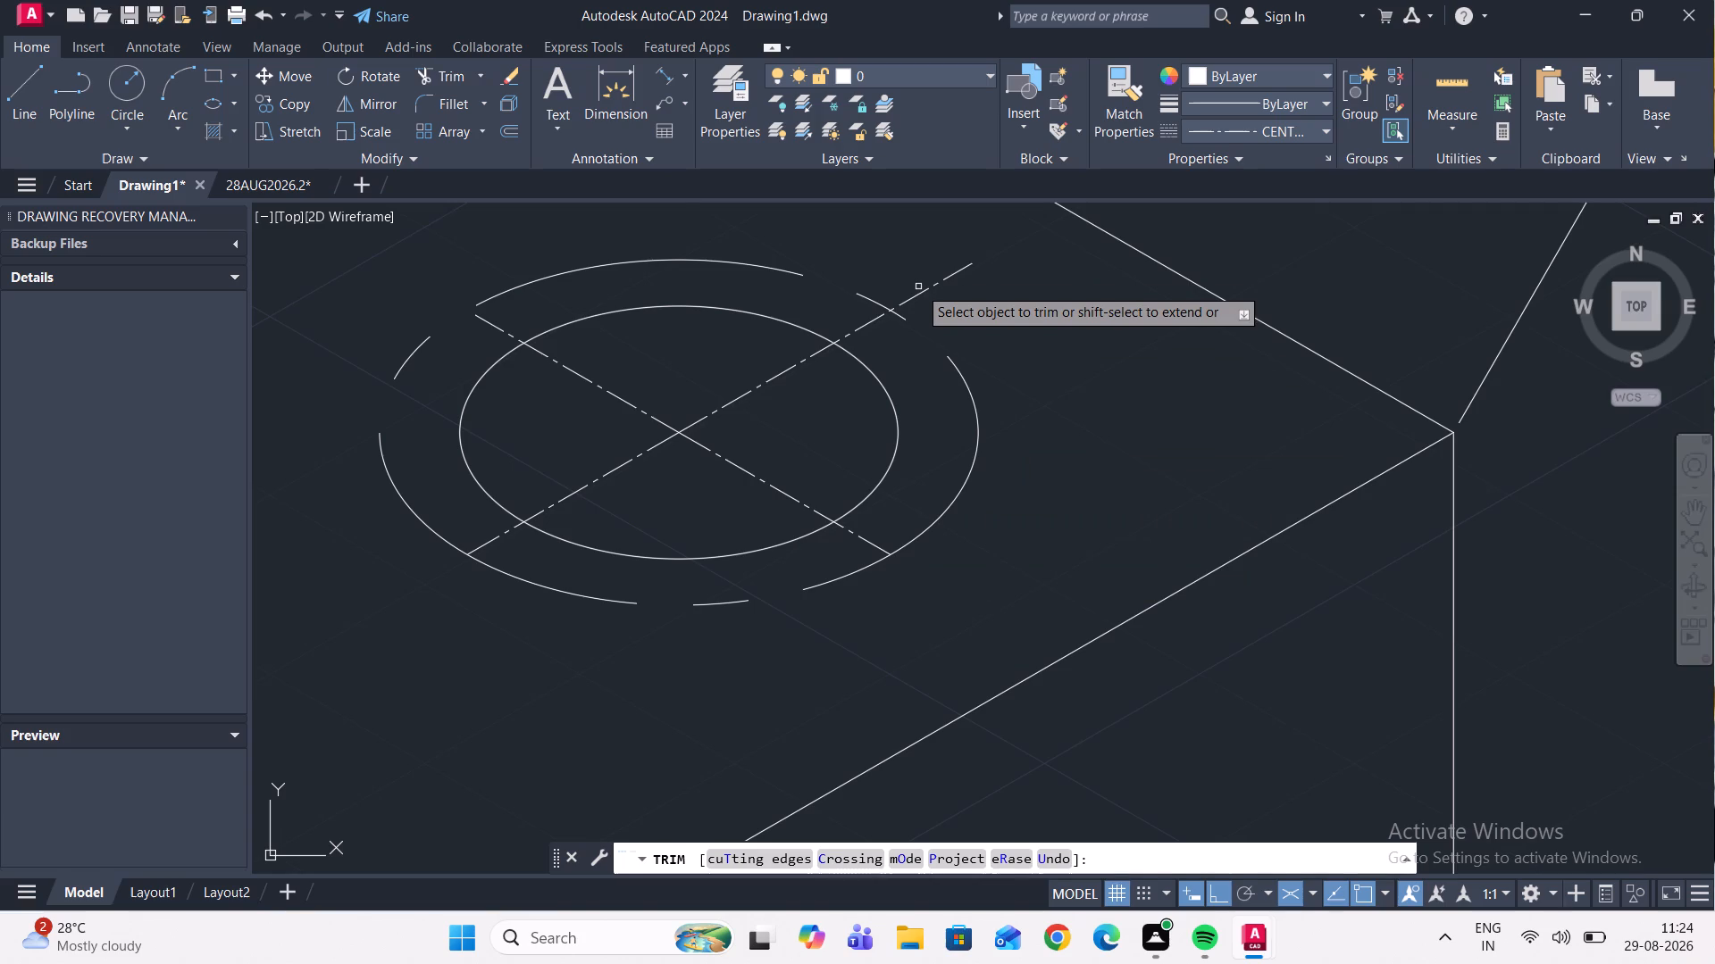
{"action": "left_click", "coordinate": [917, 291]}
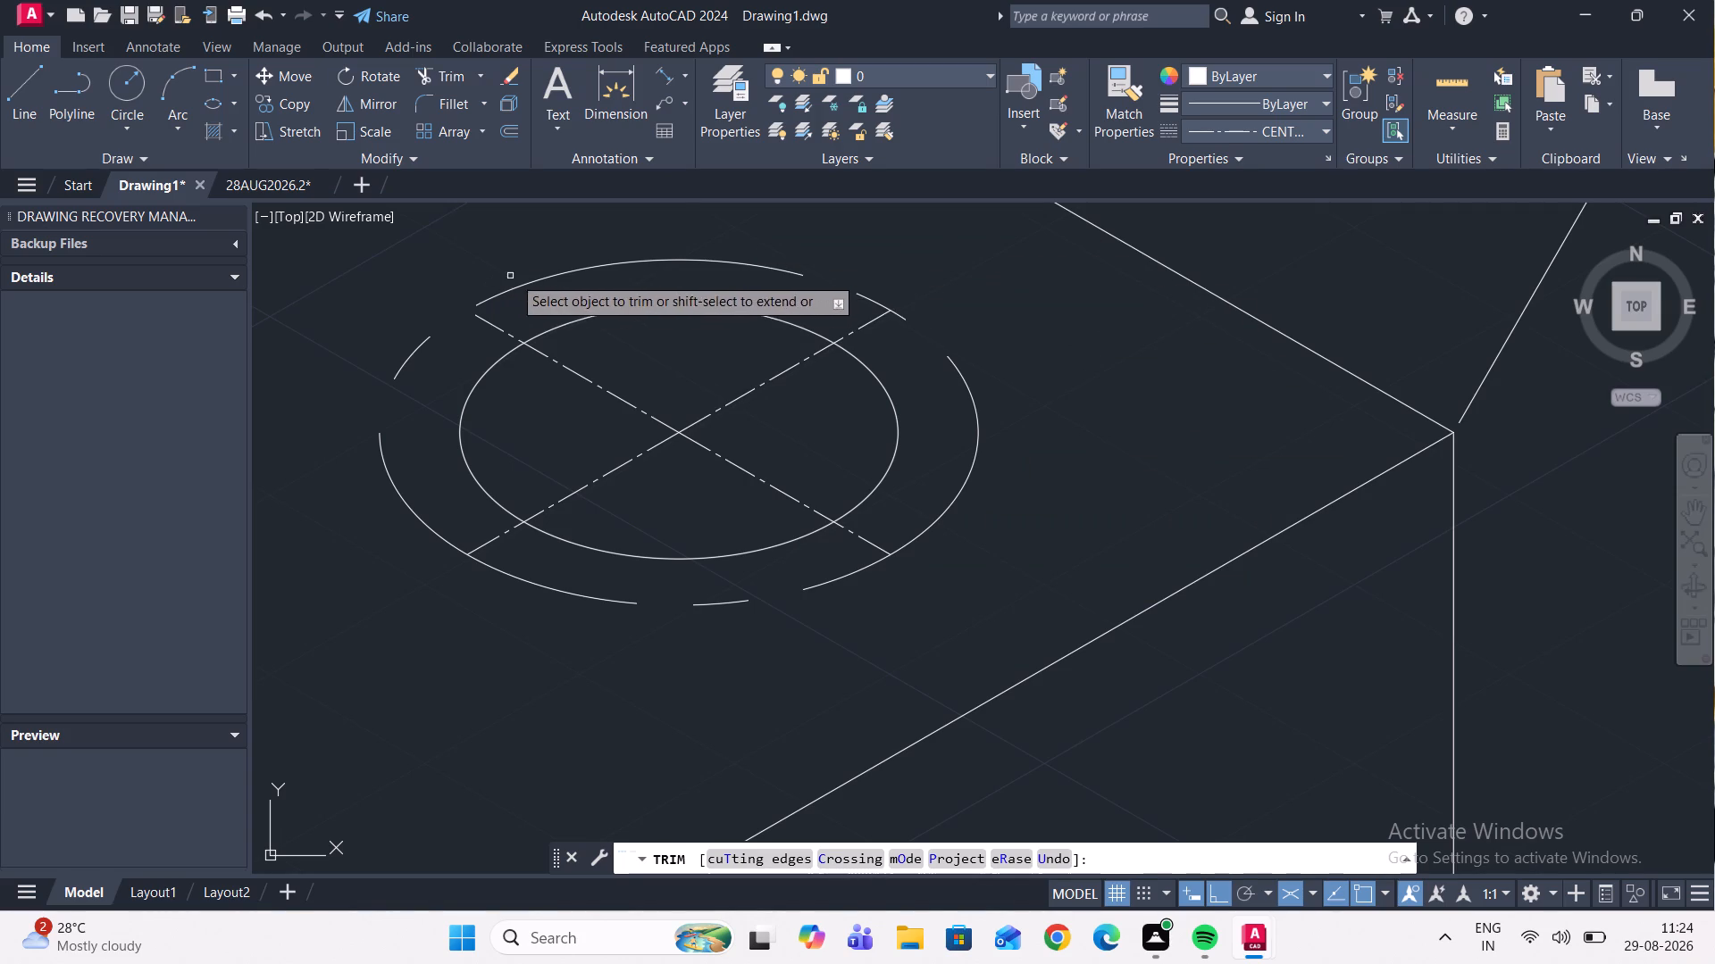
Trim away all arcs of the outer isocircle around the right-corner hole, keeping the centre lines and the hole.
{"action": "left_click", "coordinate": [531, 281]}
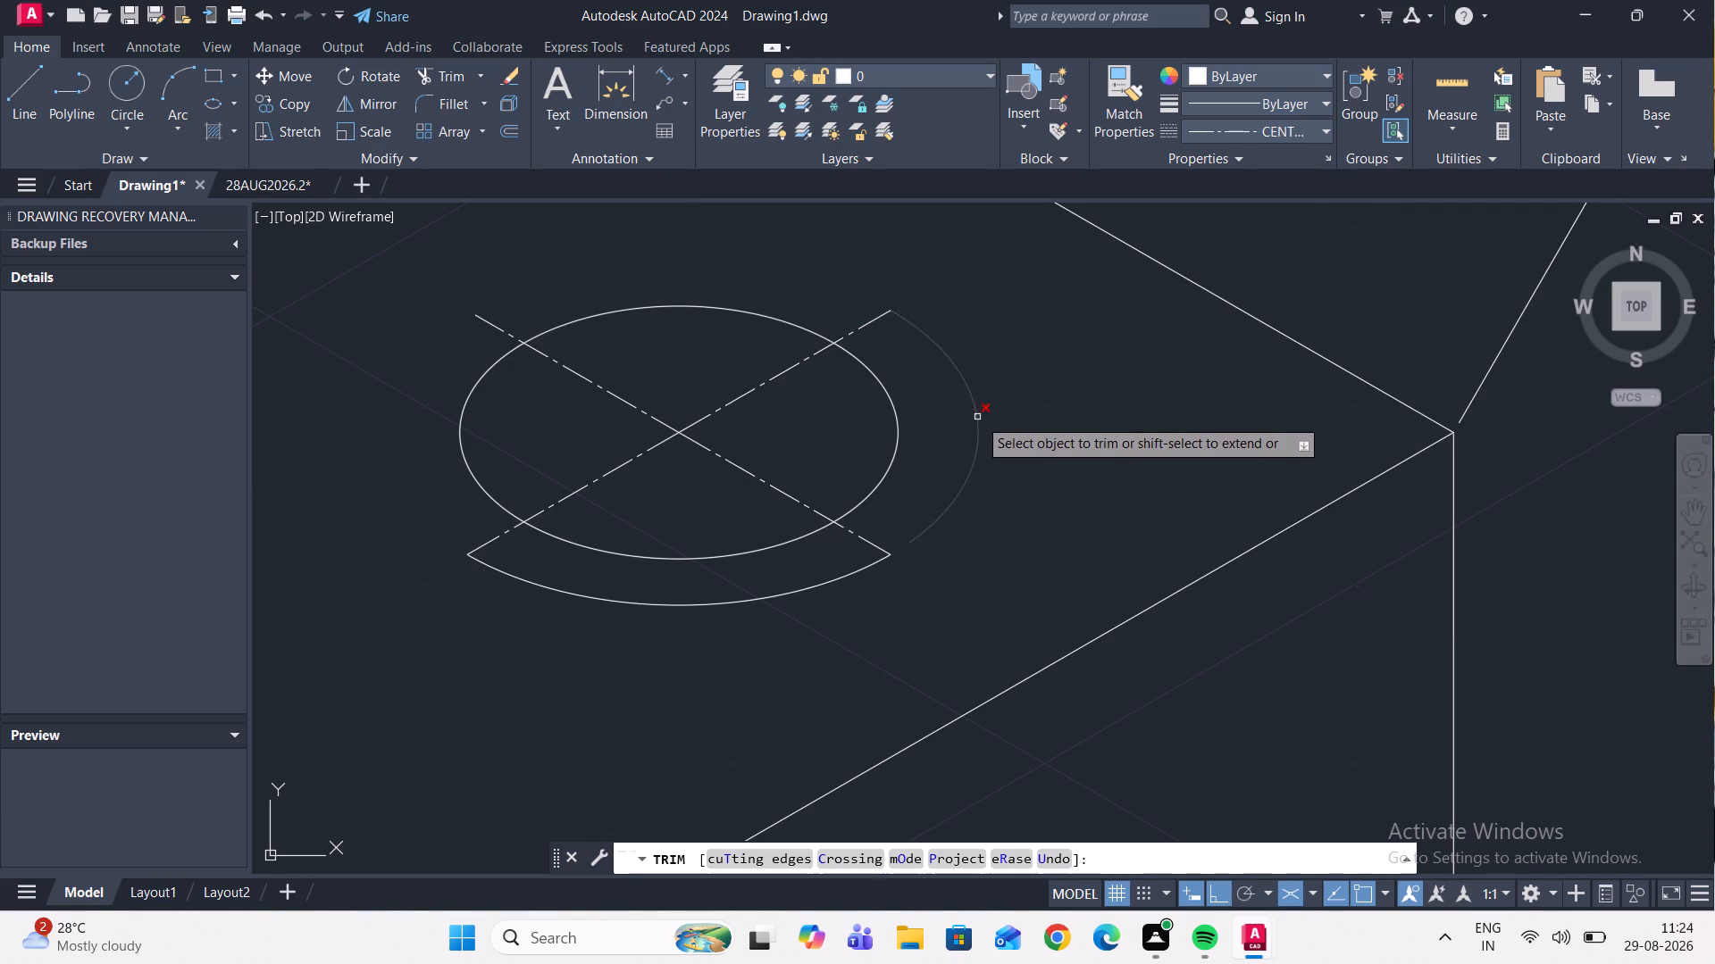
{"action": "left_click", "coordinate": [978, 418]}
{"action": "left_click", "coordinate": [822, 584]}
{"action": "scroll", "coordinate": [825, 581], "scroll_direction": "down", "scroll_amount": 2}
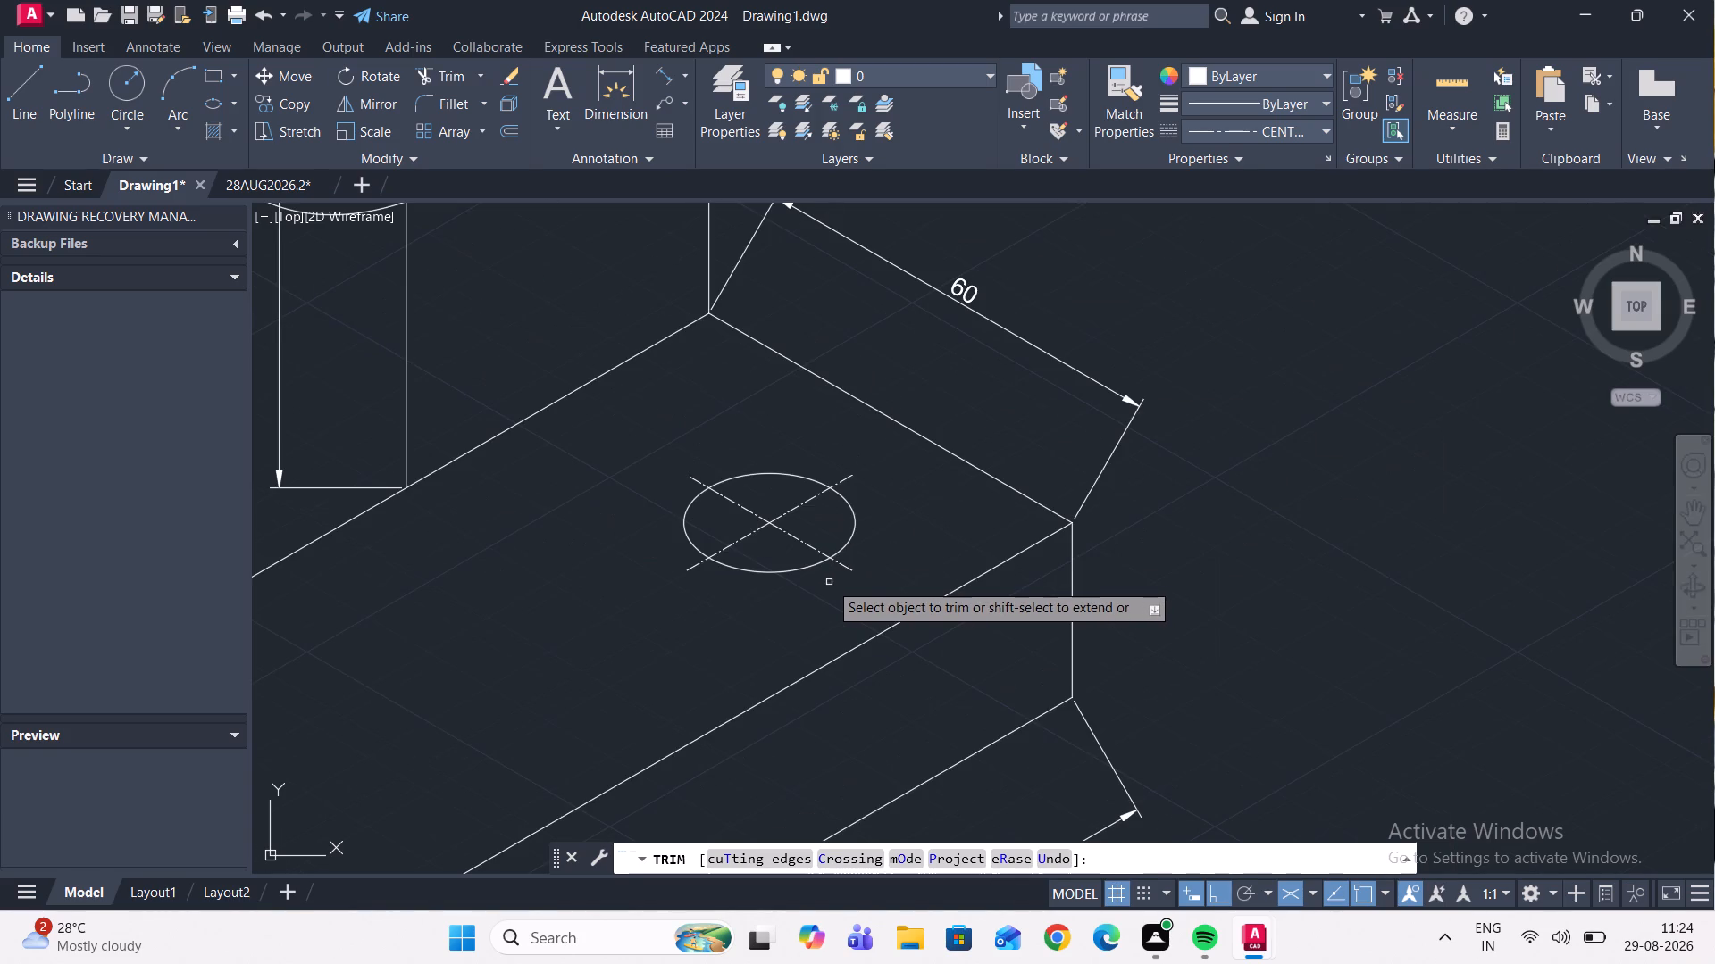
{"action": "key", "text": "Escape"}
Copy the right-corner hole's four centre lines 175 mm at 210° from the hole's centre onto the front-corner hole.
{"action": "left_click", "coordinate": [815, 543]}
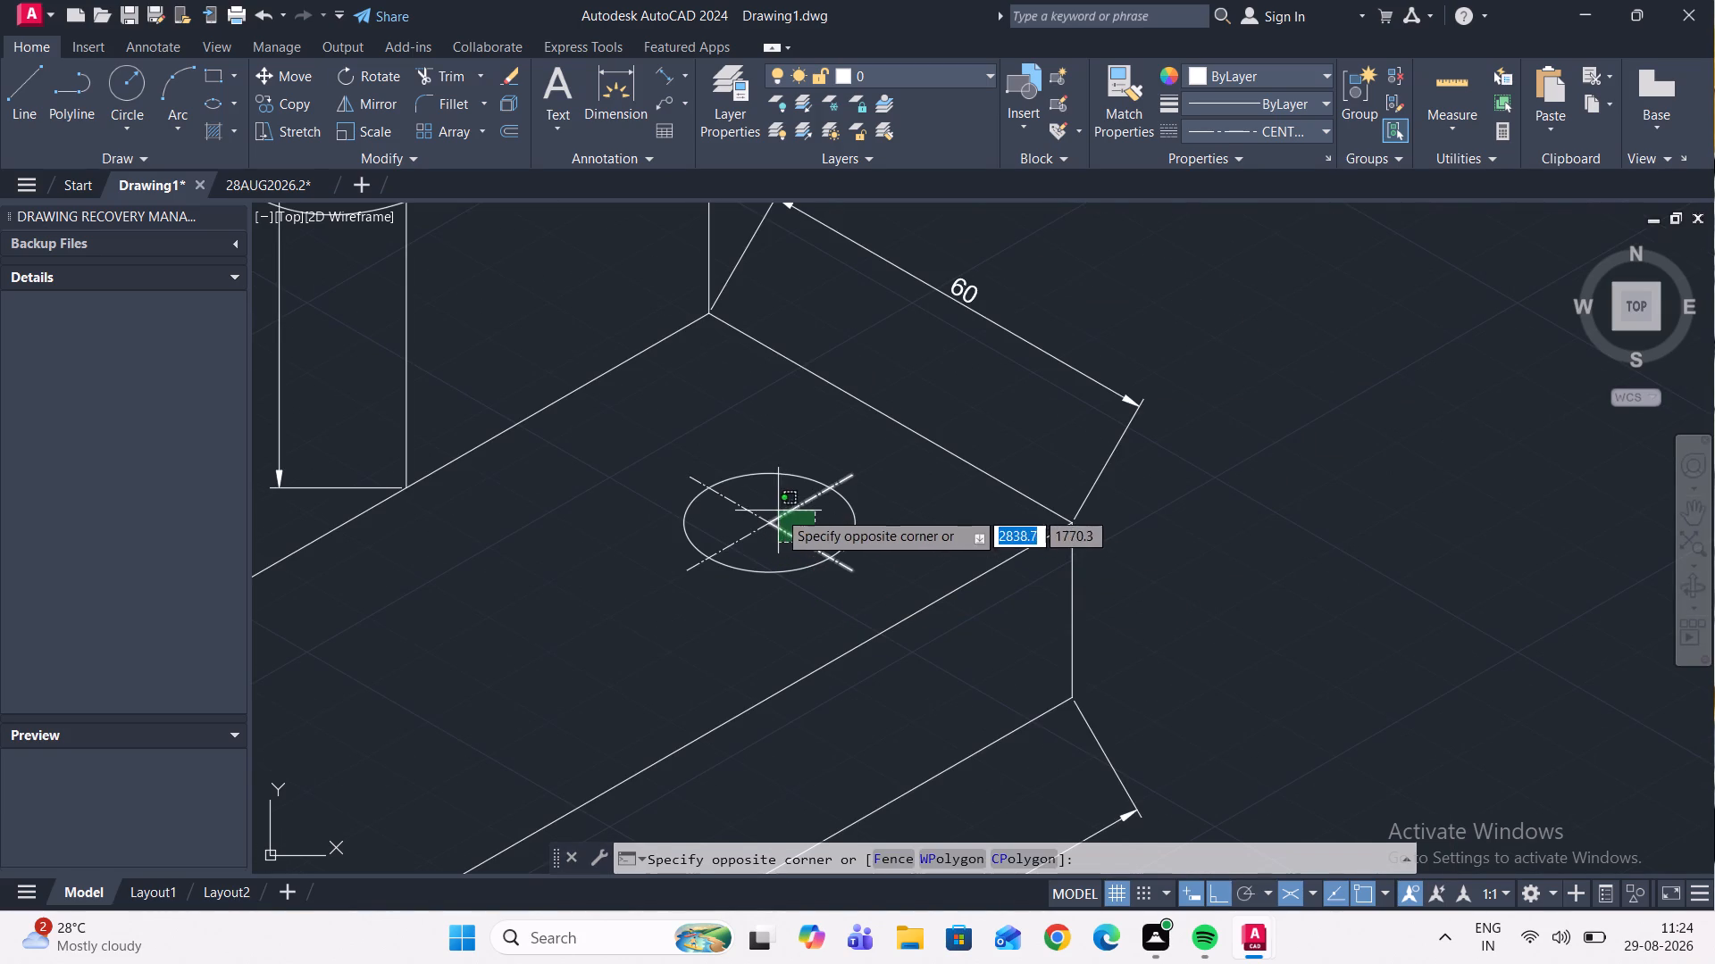
{"action": "left_click", "coordinate": [759, 510]}
{"action": "left_click", "coordinate": [287, 104]}
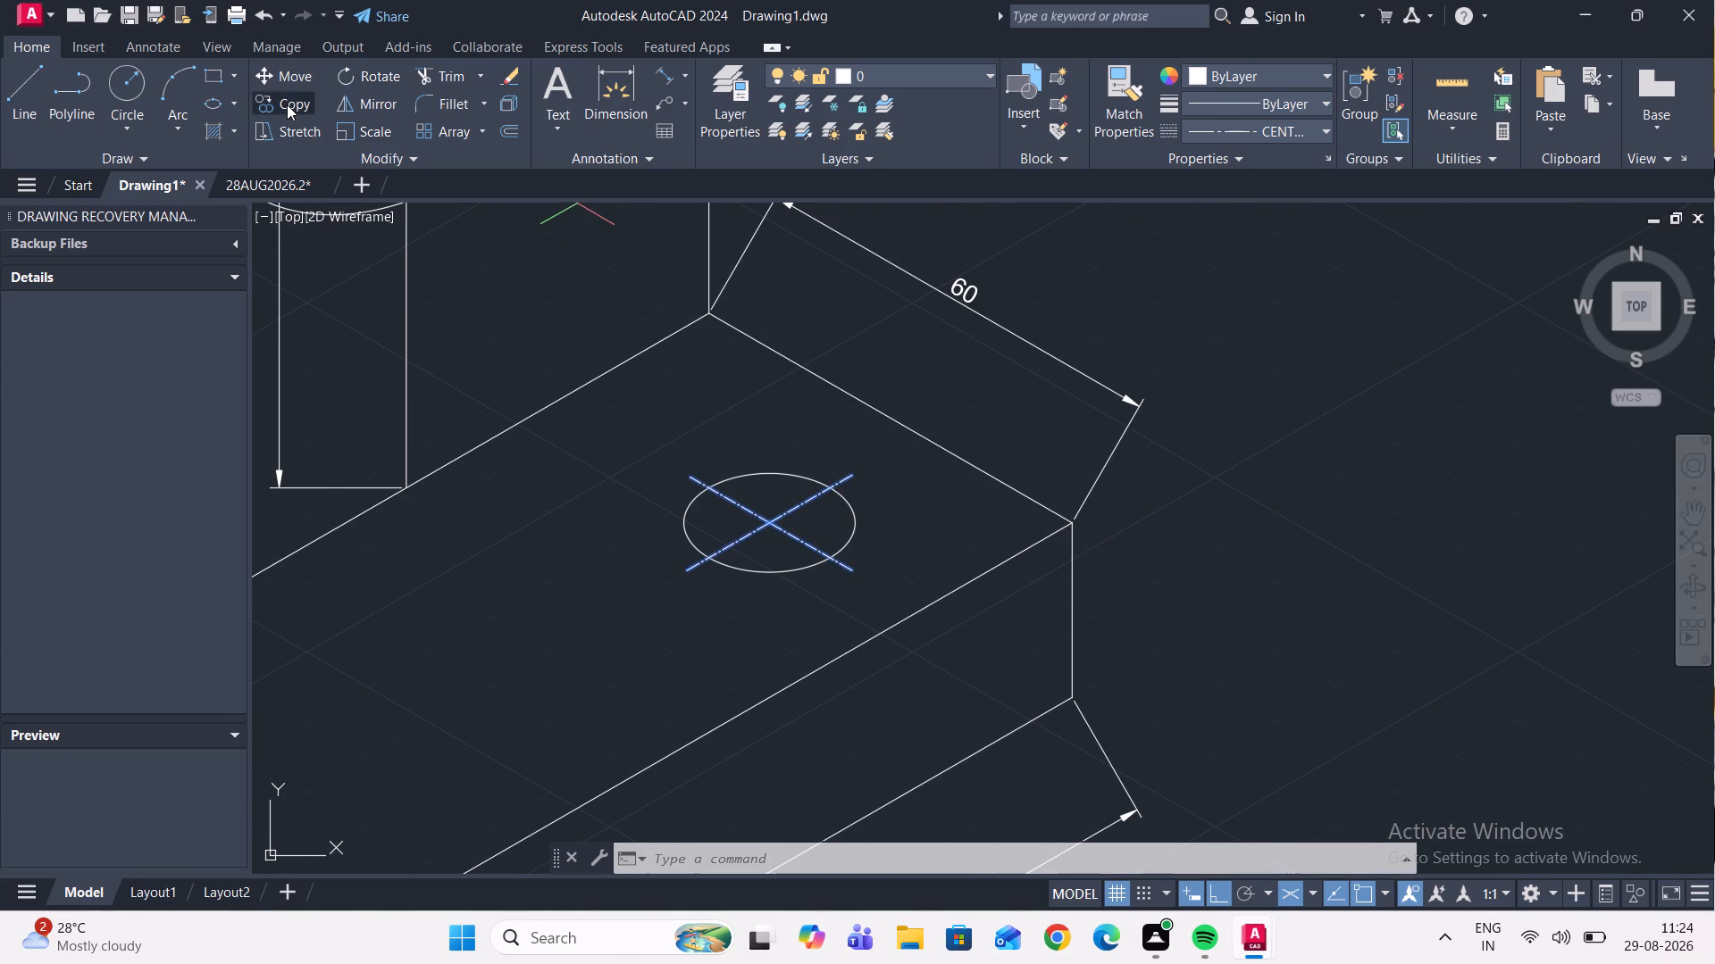
{"action": "scroll", "coordinate": [573, 284], "scroll_direction": "down", "scroll_amount": 2}
{"action": "left_click", "coordinate": [679, 429]}
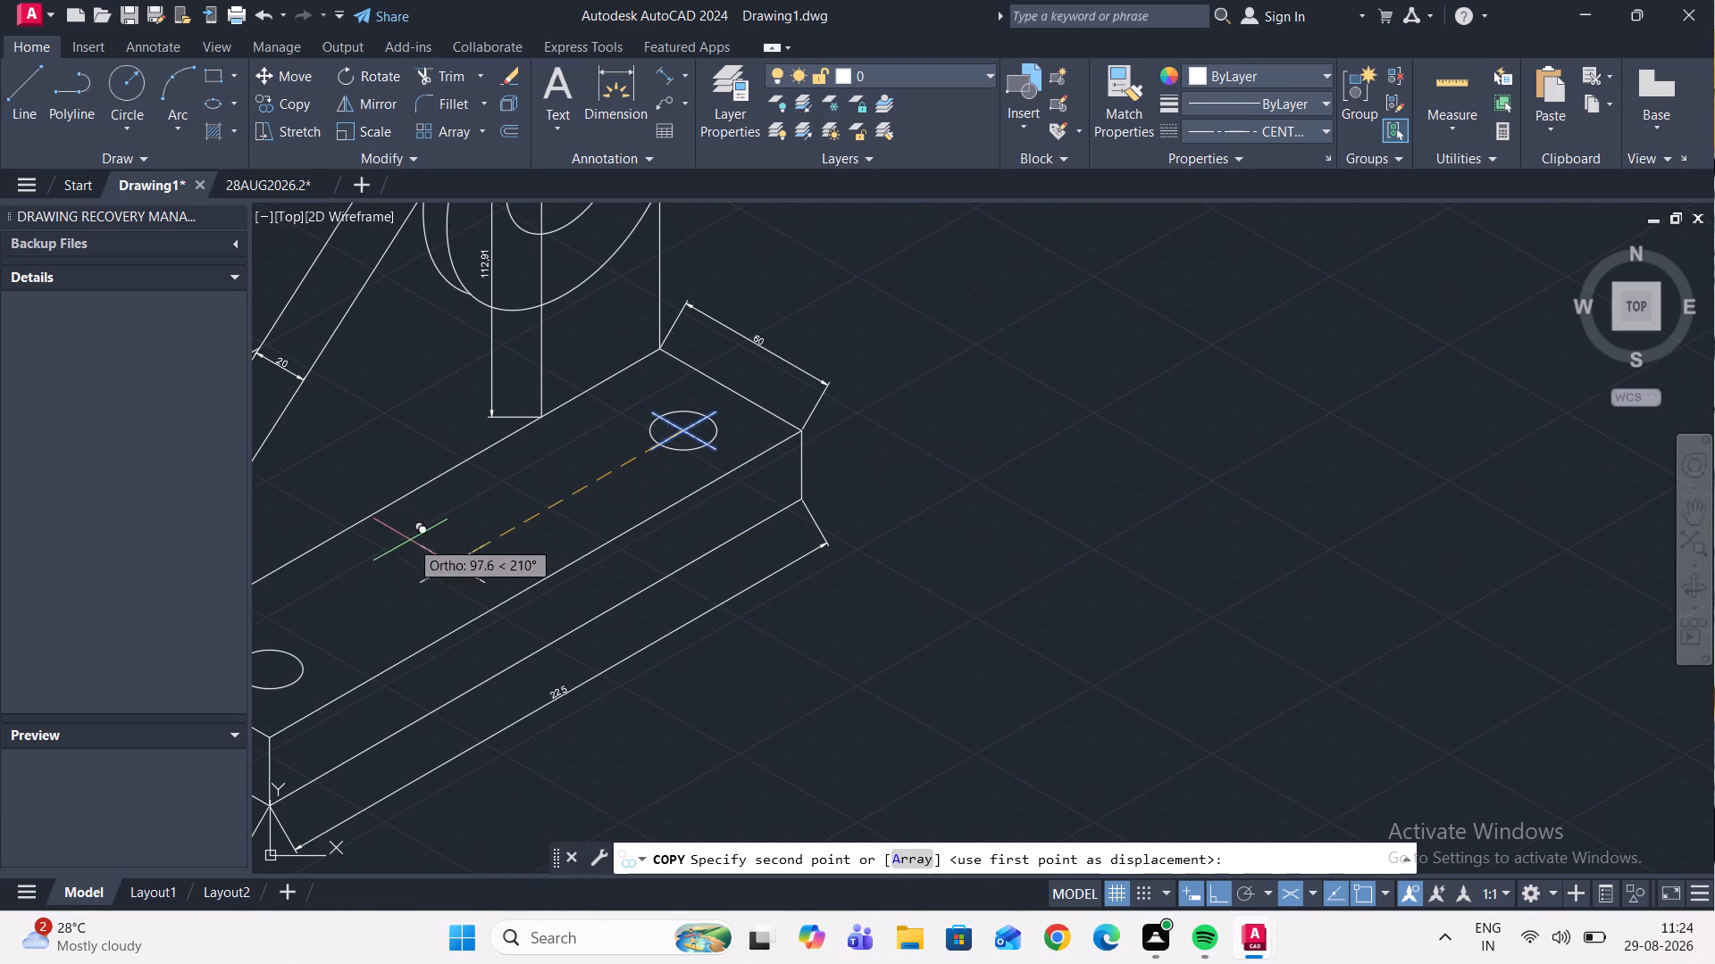
{"action": "type", "text": "175"}
{"action": "key", "text": "Return"}
{"action": "scroll", "coordinate": [354, 562], "scroll_direction": "down", "scroll_amount": 2}
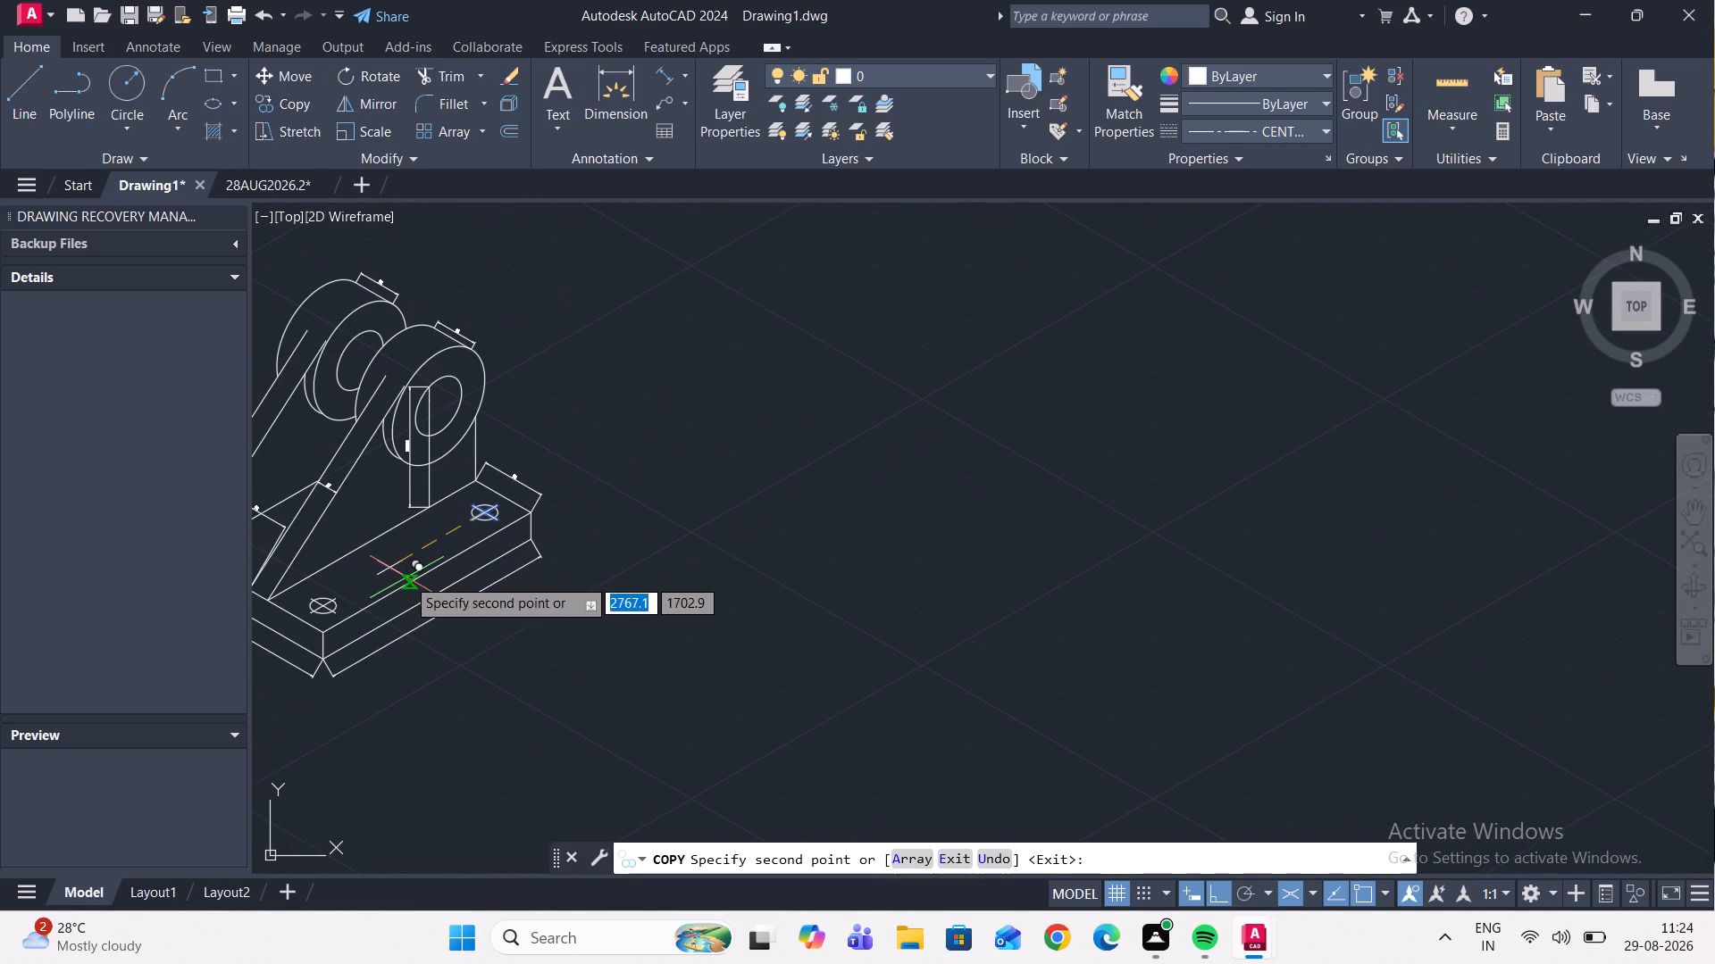
{"action": "key", "text": "Escape"}
Copy the front-corner hole's four centre lines 175 mm at 150° from the hole's centre onto the left-corner hole.
{"action": "scroll", "coordinate": [325, 621], "scroll_direction": "up", "scroll_amount": 3}
{"action": "left_click", "coordinate": [307, 564]}
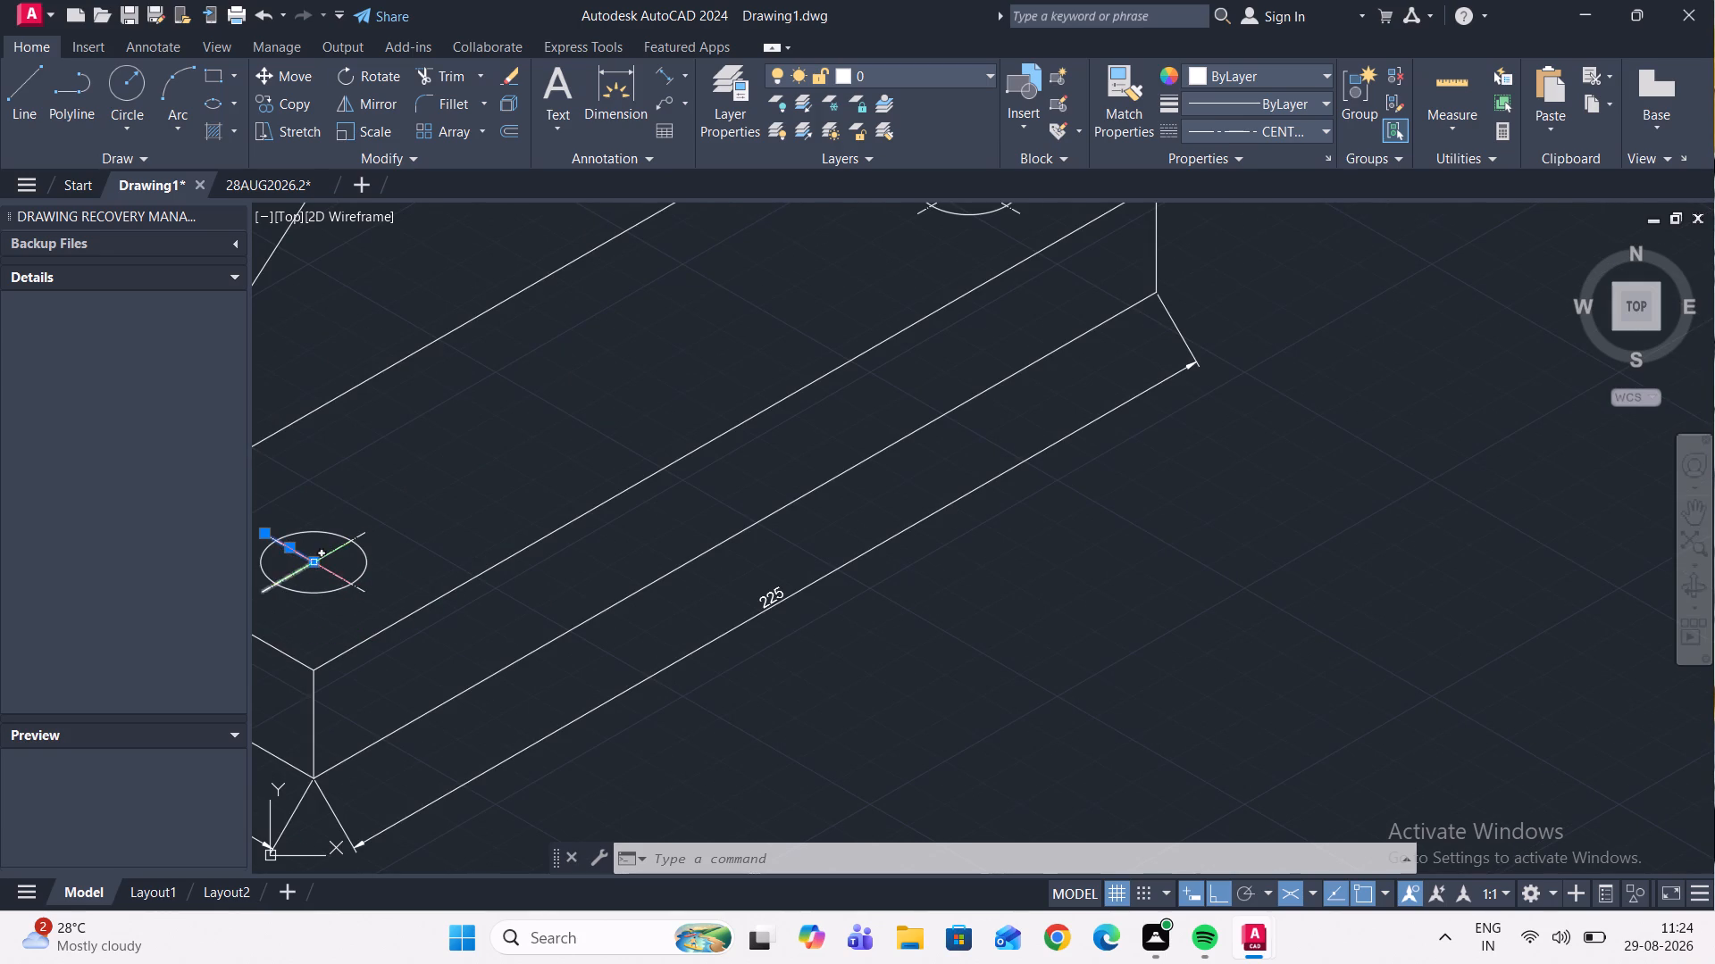
{"action": "left_click", "coordinate": [325, 572]}
{"action": "left_click", "coordinate": [326, 556]}
{"action": "left_click", "coordinate": [295, 576]}
{"action": "scroll", "coordinate": [309, 573], "scroll_direction": "down", "scroll_amount": 2}
{"action": "scroll", "coordinate": [311, 578], "scroll_direction": "up", "scroll_amount": 3}
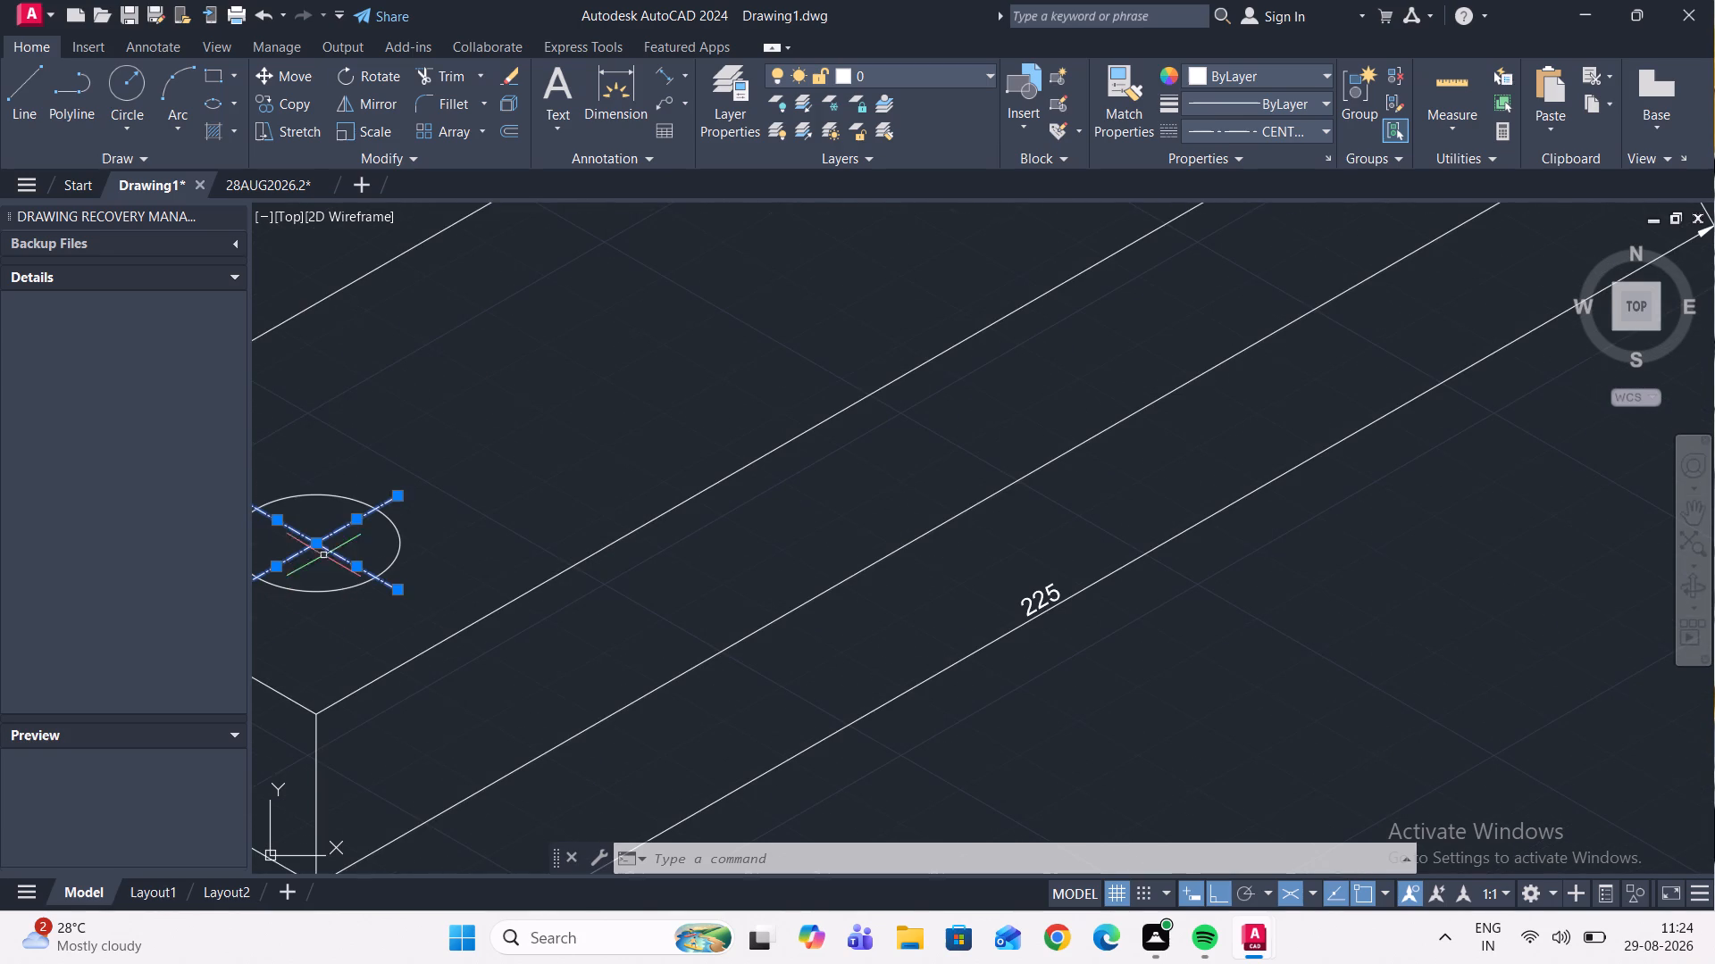
{"action": "left_click", "coordinate": [303, 109]}
{"action": "scroll", "coordinate": [507, 417], "scroll_direction": "down", "scroll_amount": 3}
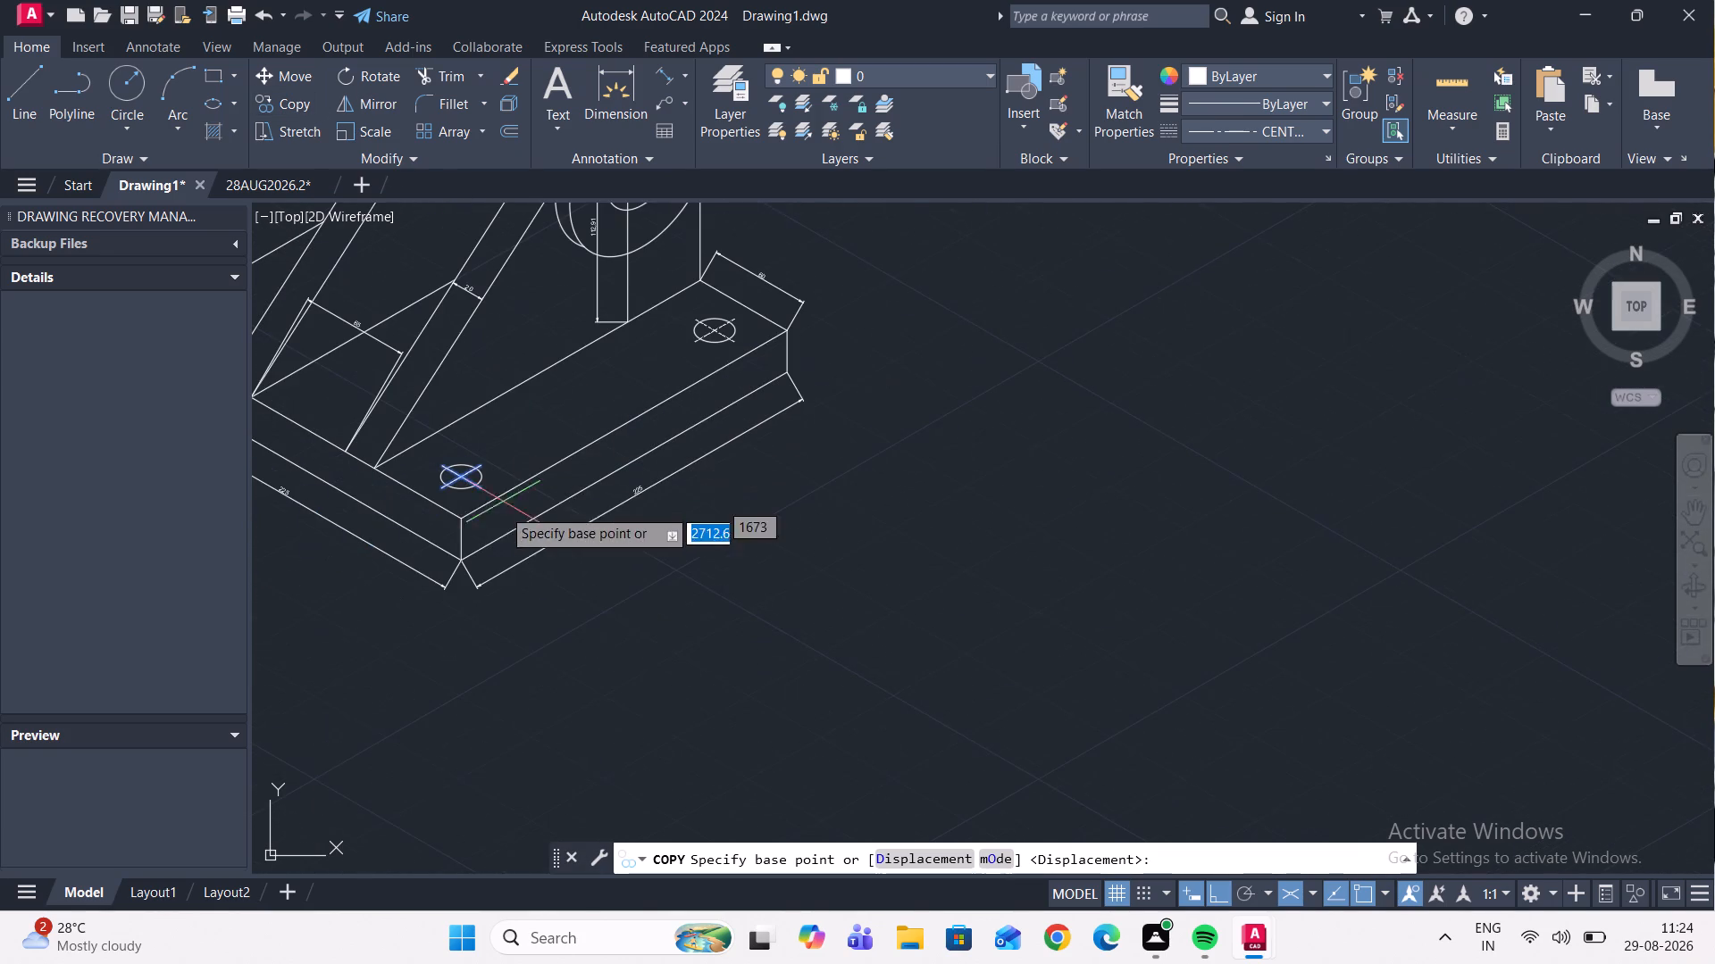
{"action": "scroll", "coordinate": [456, 484], "scroll_direction": "up", "scroll_amount": 4}
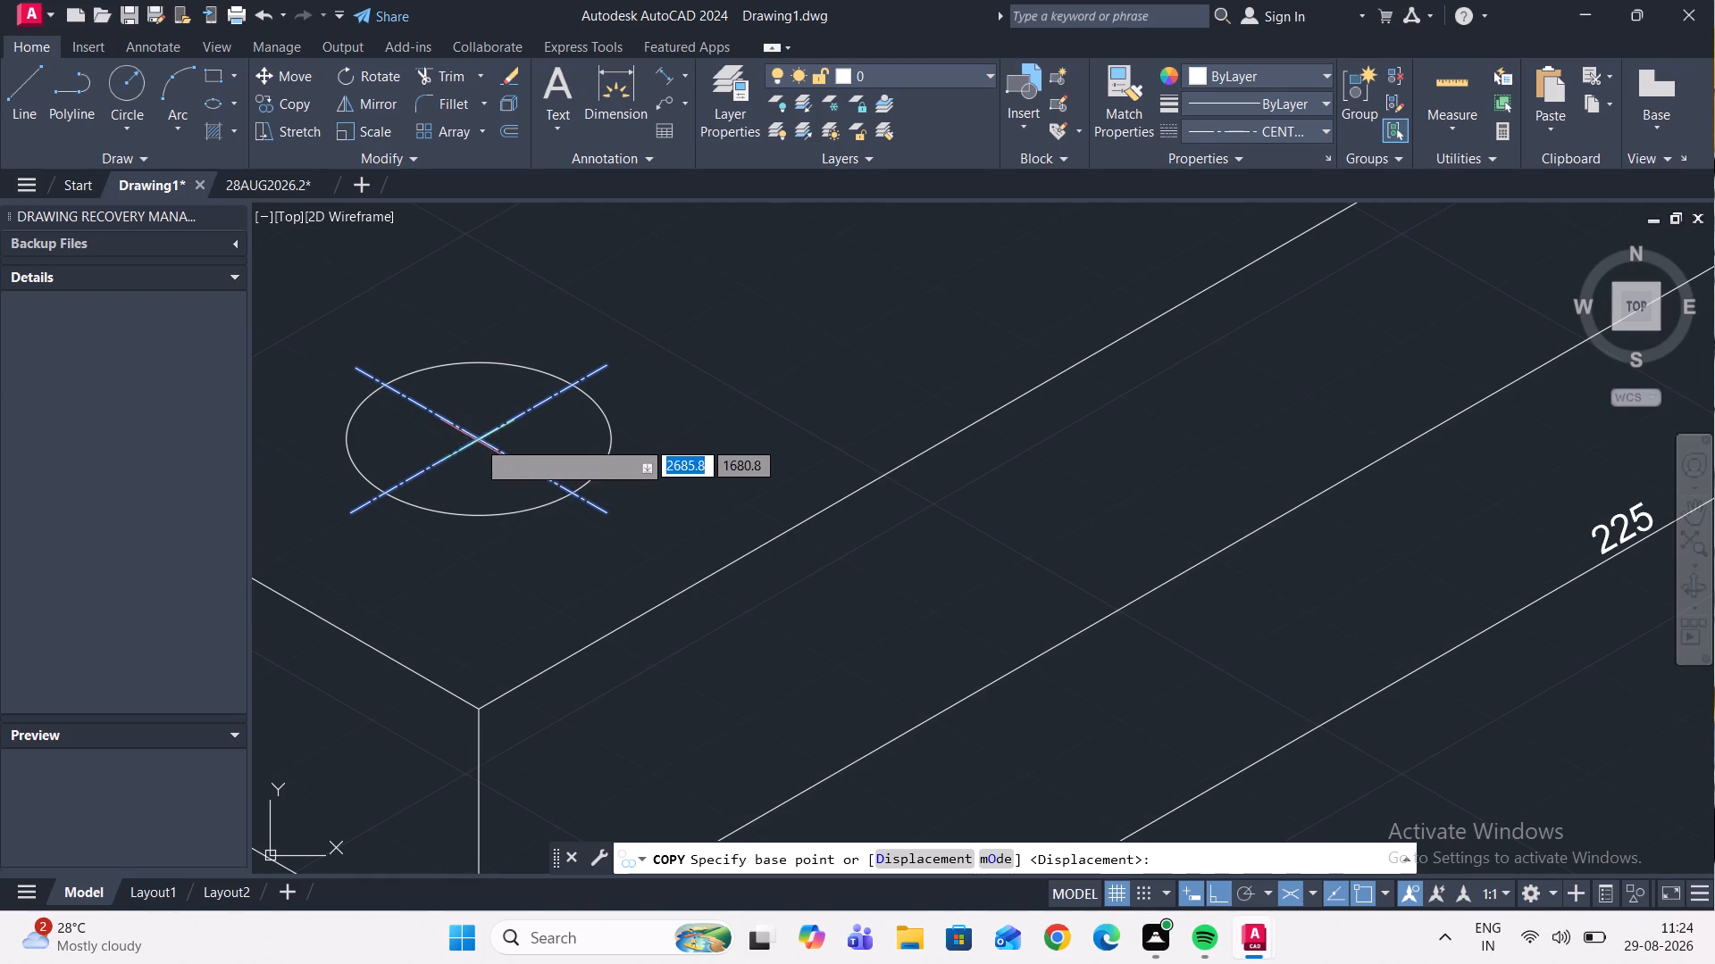
{"action": "left_click", "coordinate": [477, 437]}
{"action": "type", "text": "175"}
{"action": "key", "text": "Return"}
{"action": "scroll", "coordinate": [348, 357], "scroll_direction": "down", "scroll_amount": 6}
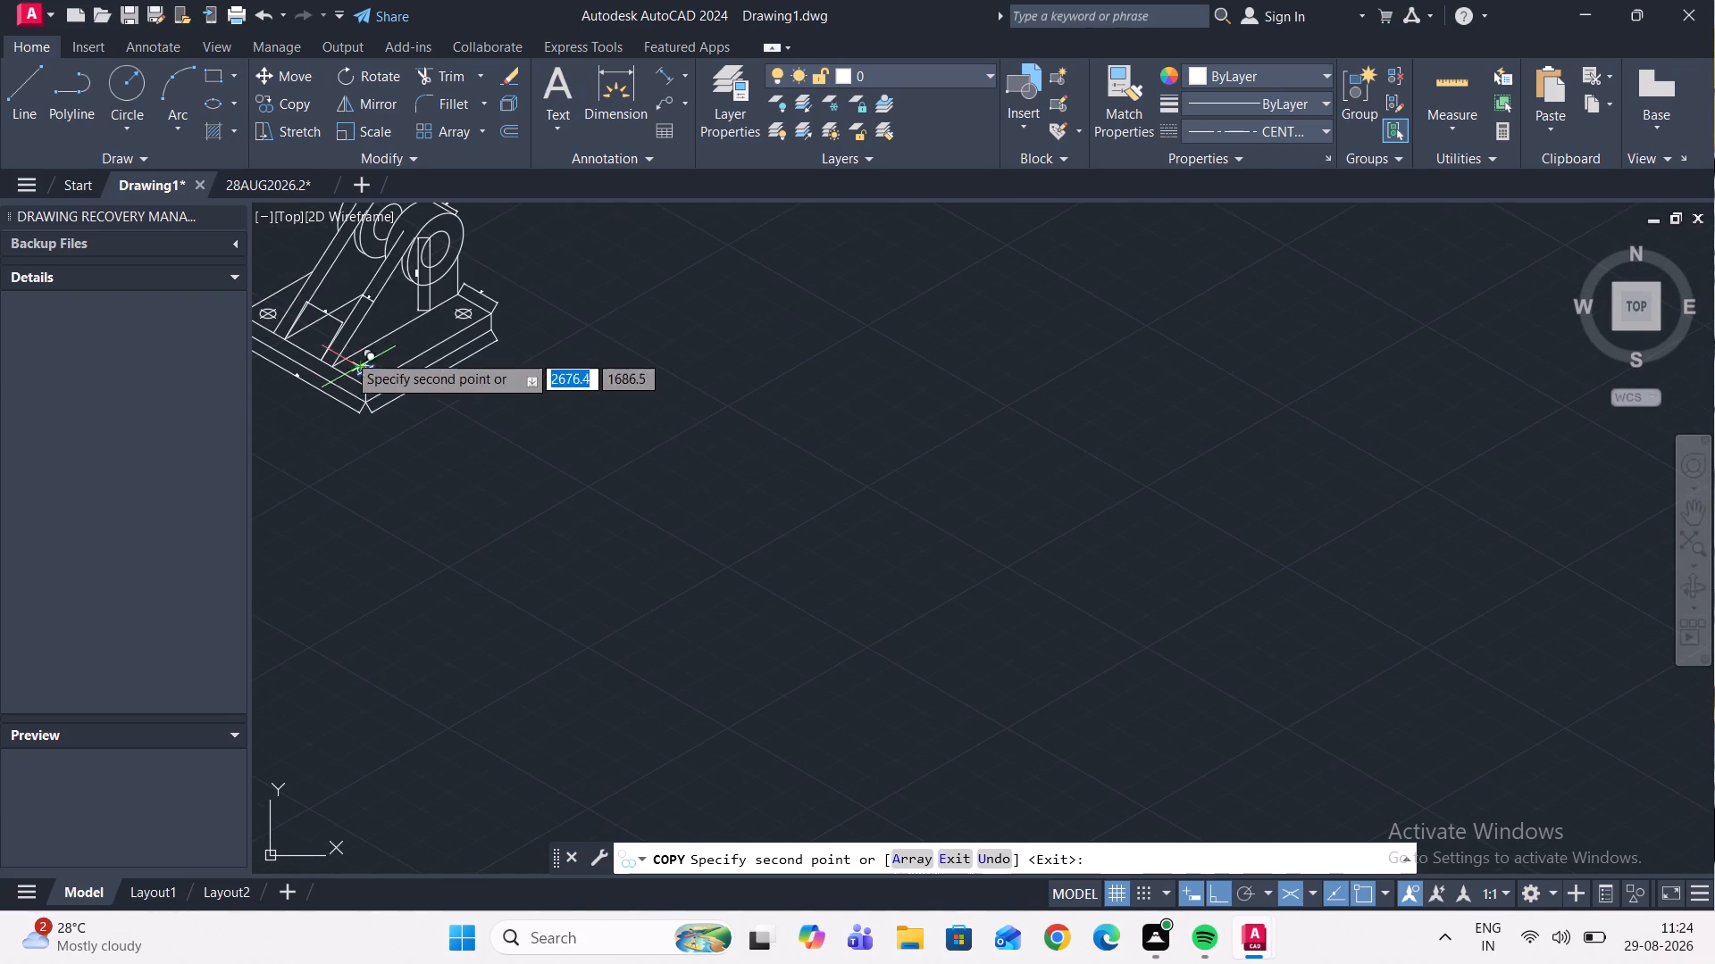
{"action": "scroll", "coordinate": [279, 259], "scroll_direction": "up", "scroll_amount": 1}
{"action": "scroll", "coordinate": [412, 373], "scroll_direction": "down", "scroll_amount": 3}
{"action": "scroll", "coordinate": [339, 416], "scroll_direction": "up", "scroll_amount": 1}
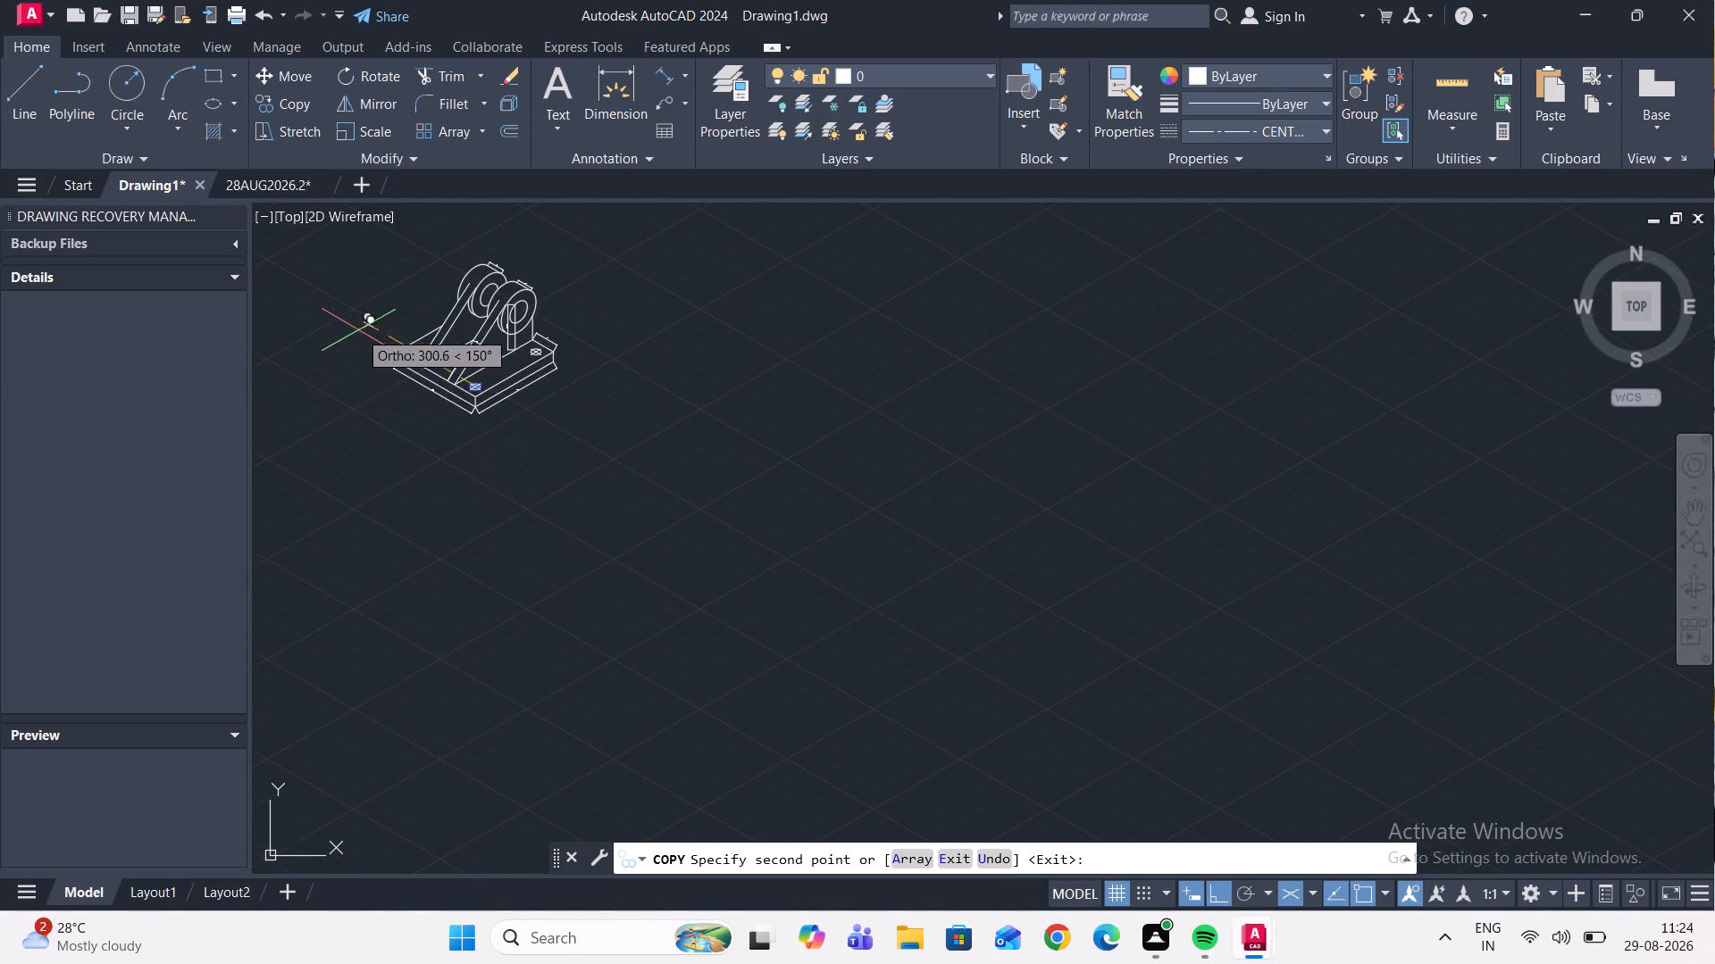
{"action": "scroll", "coordinate": [362, 324], "scroll_direction": "up", "scroll_amount": 4}
{"action": "key", "text": "Escape"}
Draw two lines from the front upright's hole centre, one about 57 mm at 30° and one at 210°, each ending past the outer ellipse.
{"action": "scroll", "coordinate": [478, 395], "scroll_direction": "down", "scroll_amount": 3}
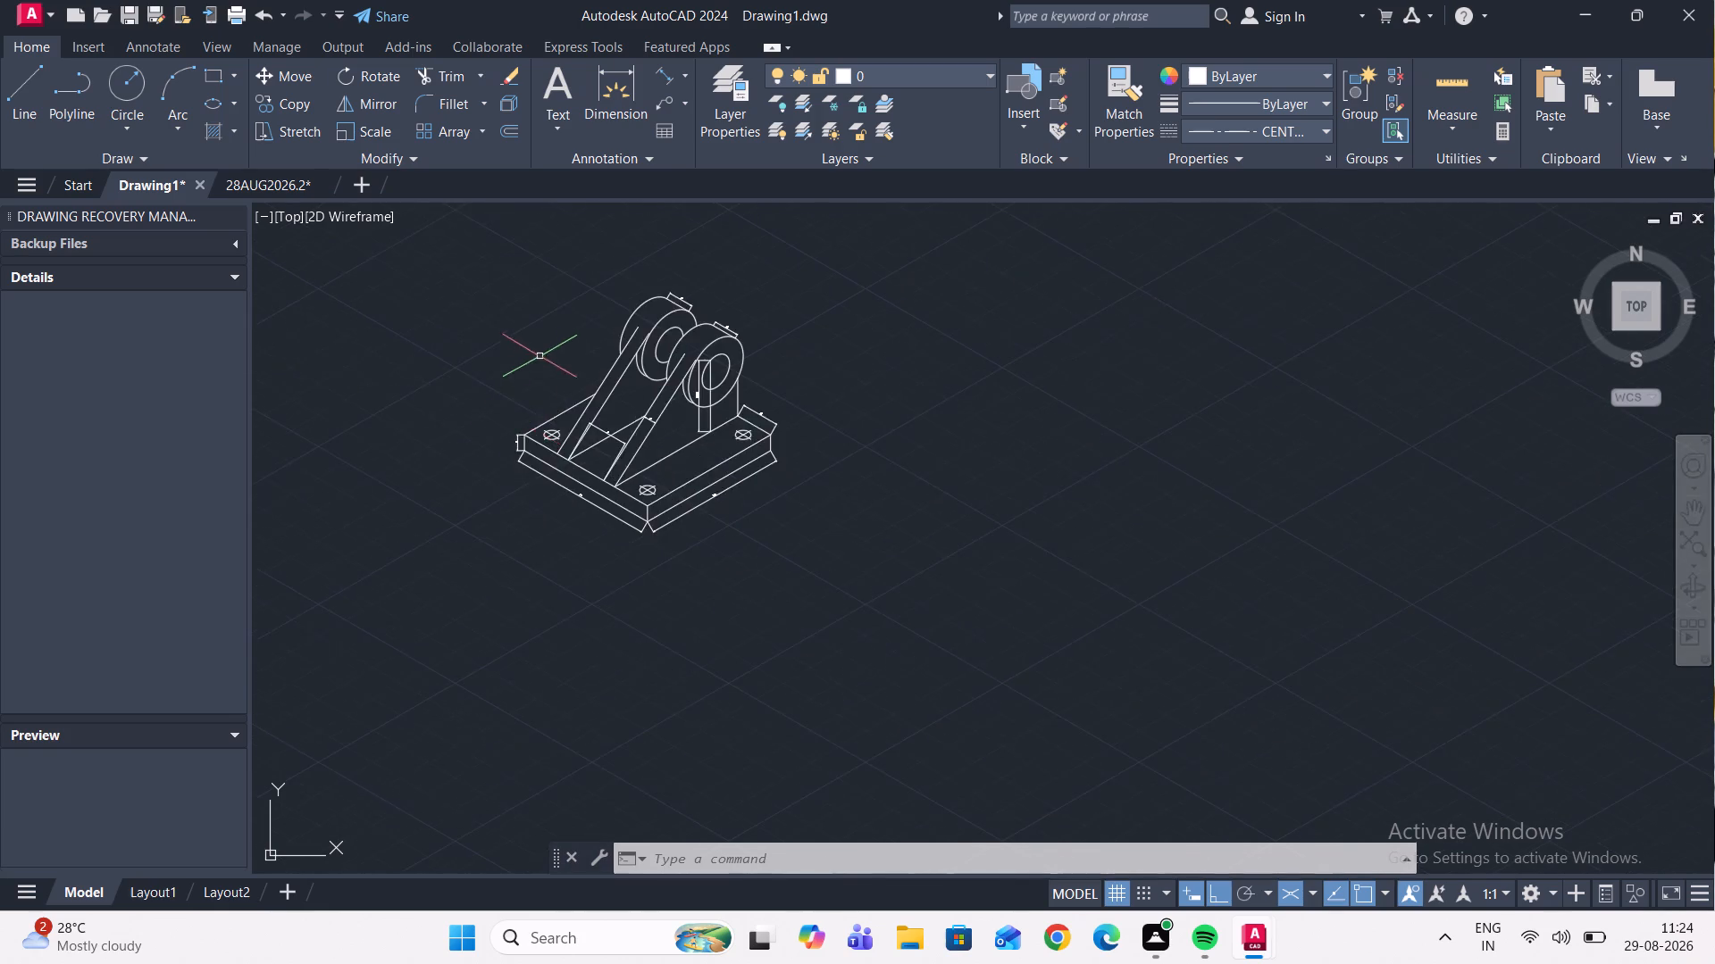
{"action": "scroll", "coordinate": [540, 356], "scroll_direction": "down", "scroll_amount": 1}
{"action": "scroll", "coordinate": [532, 324], "scroll_direction": "up", "scroll_amount": 4}
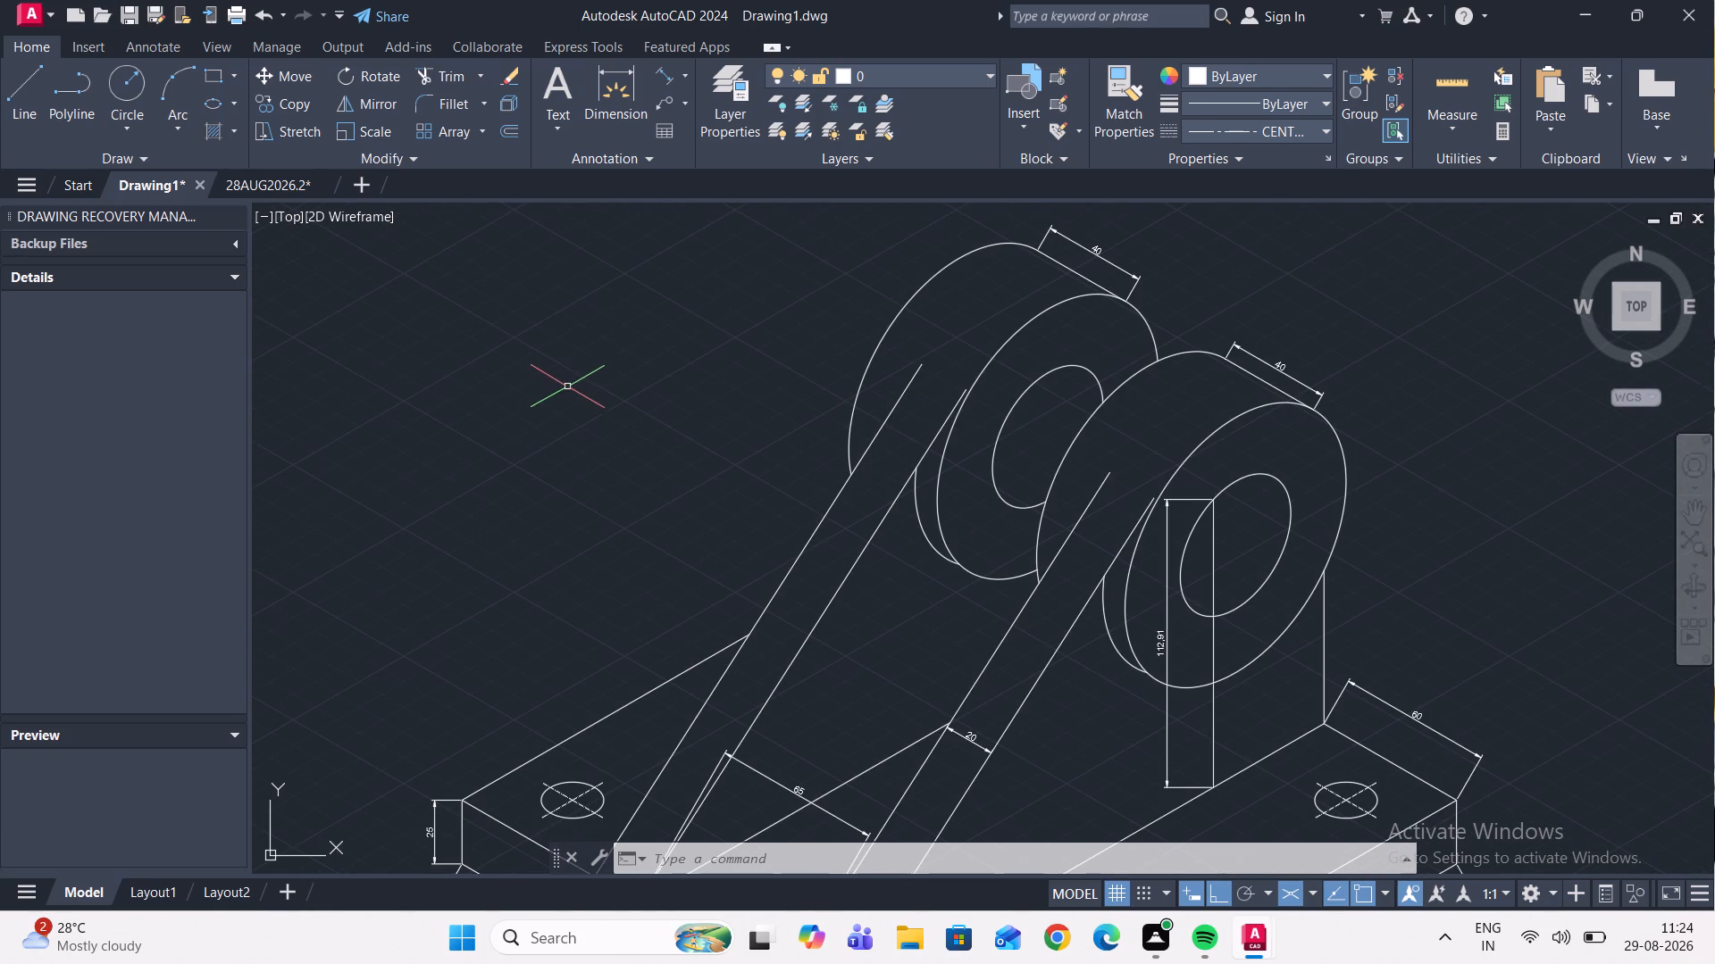
{"action": "scroll", "coordinate": [565, 385], "scroll_direction": "down", "scroll_amount": 1}
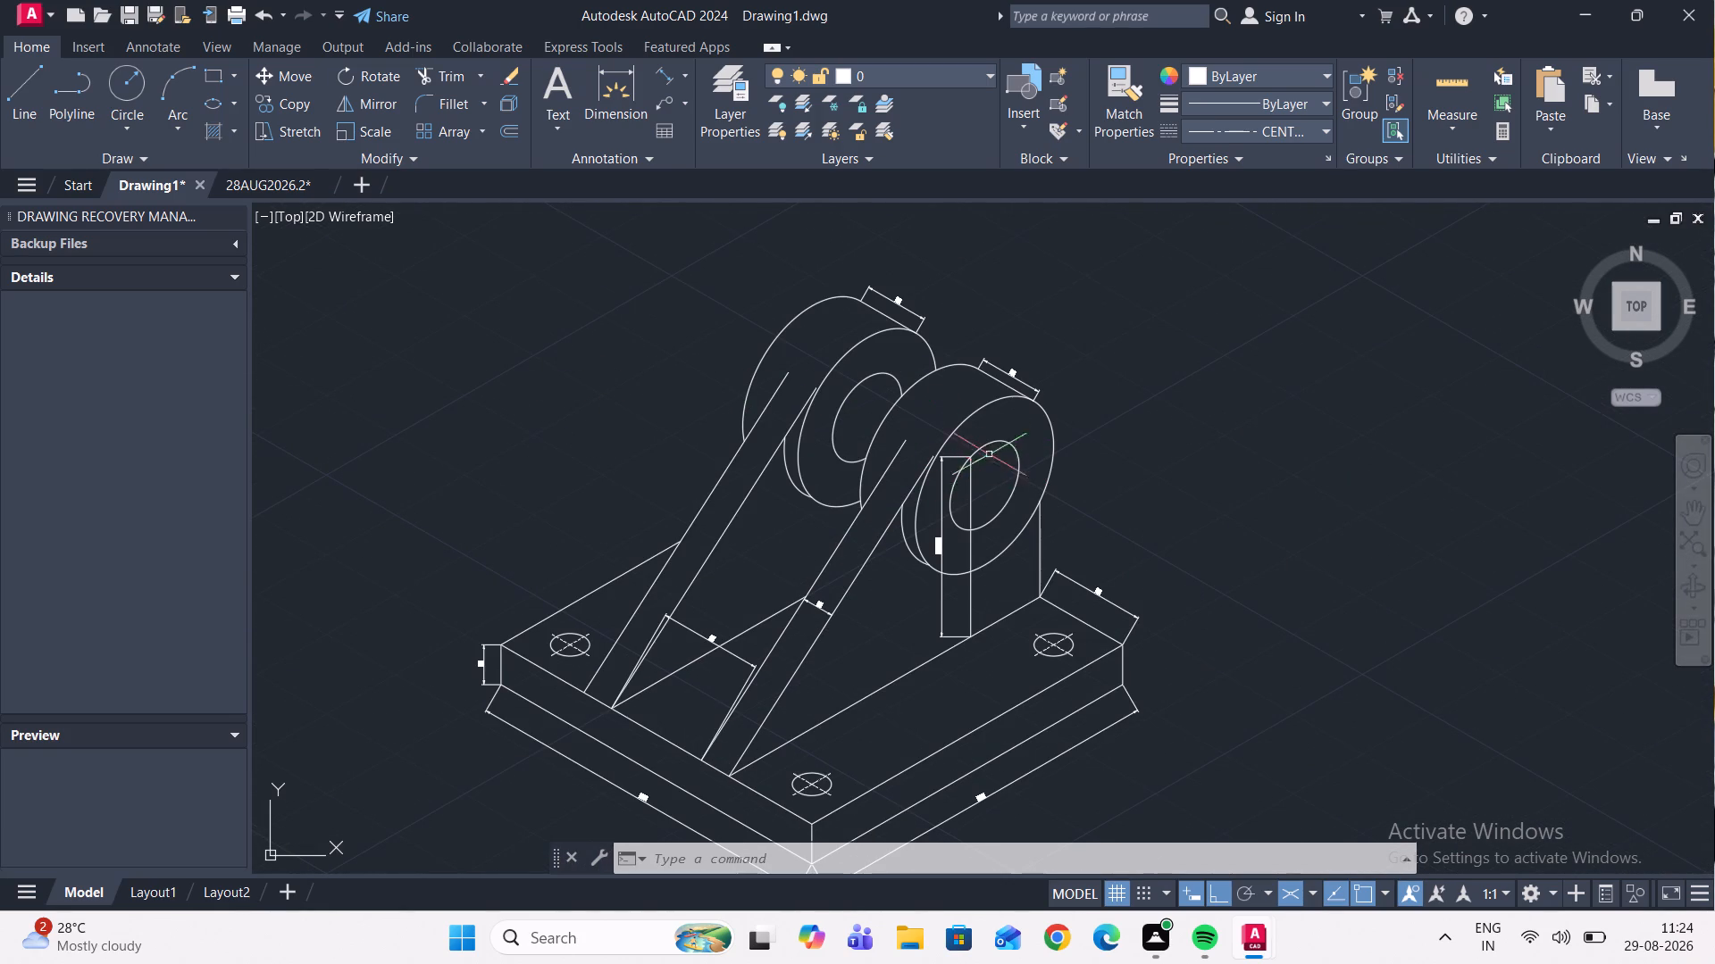
{"action": "left_click", "coordinate": [17, 90]}
{"action": "scroll", "coordinate": [1058, 423], "scroll_direction": "up", "scroll_amount": 2}
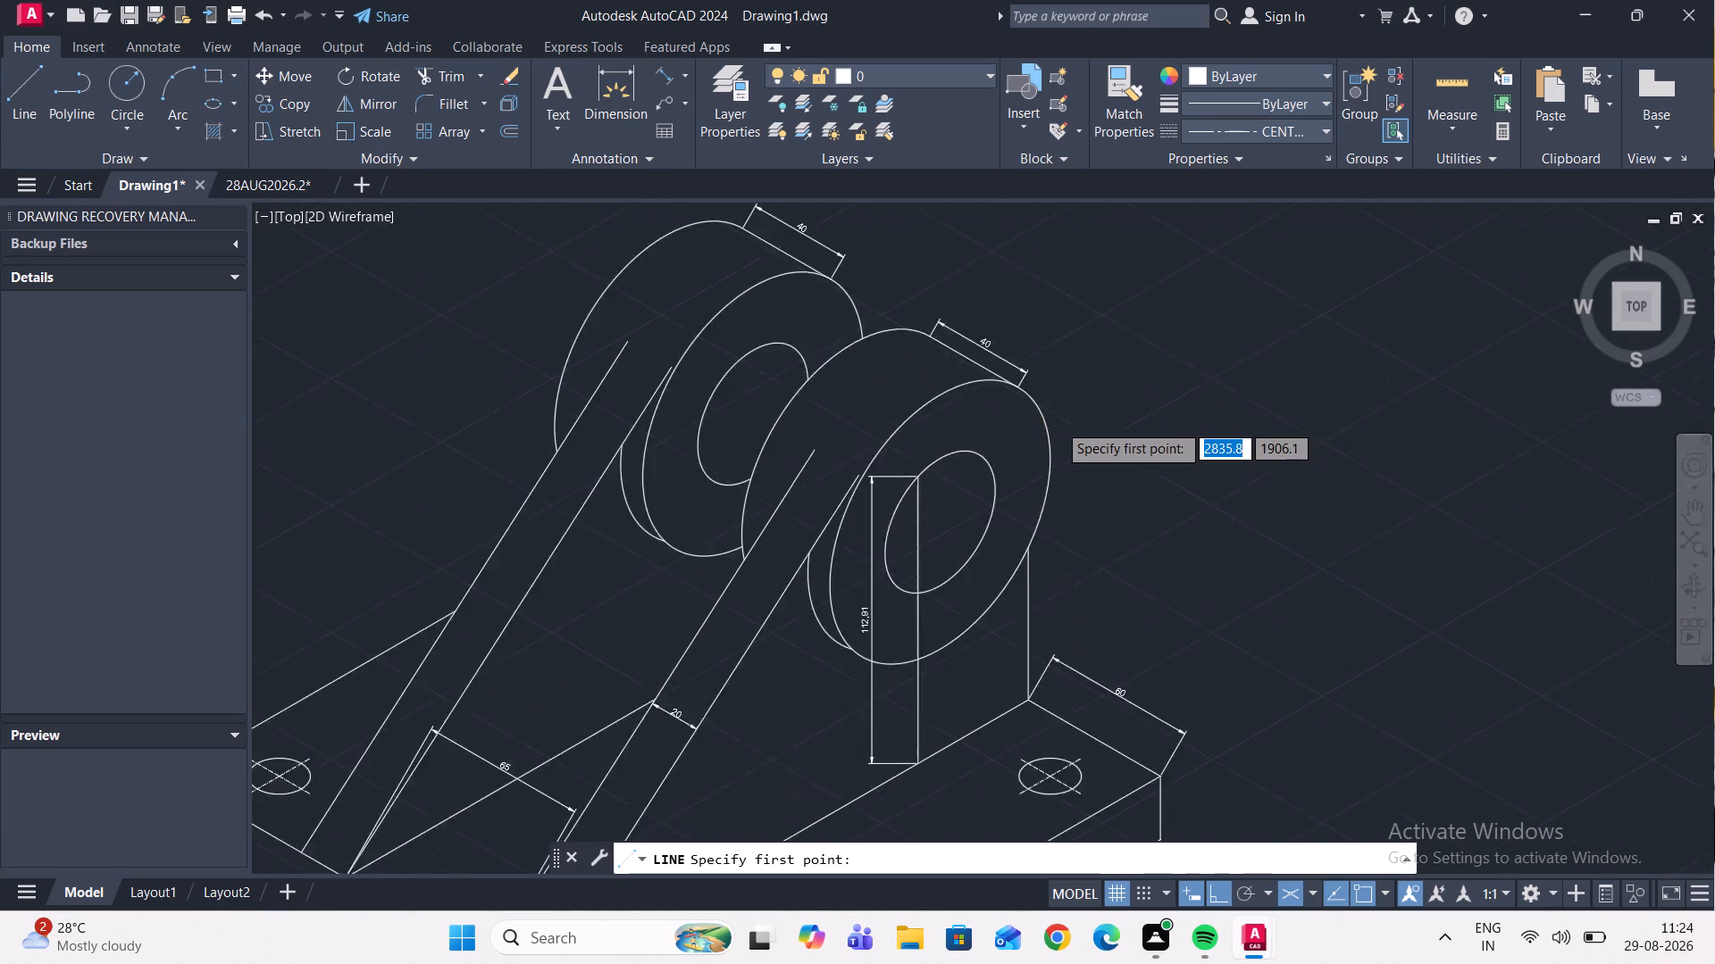
{"action": "left_click", "coordinate": [874, 576]}
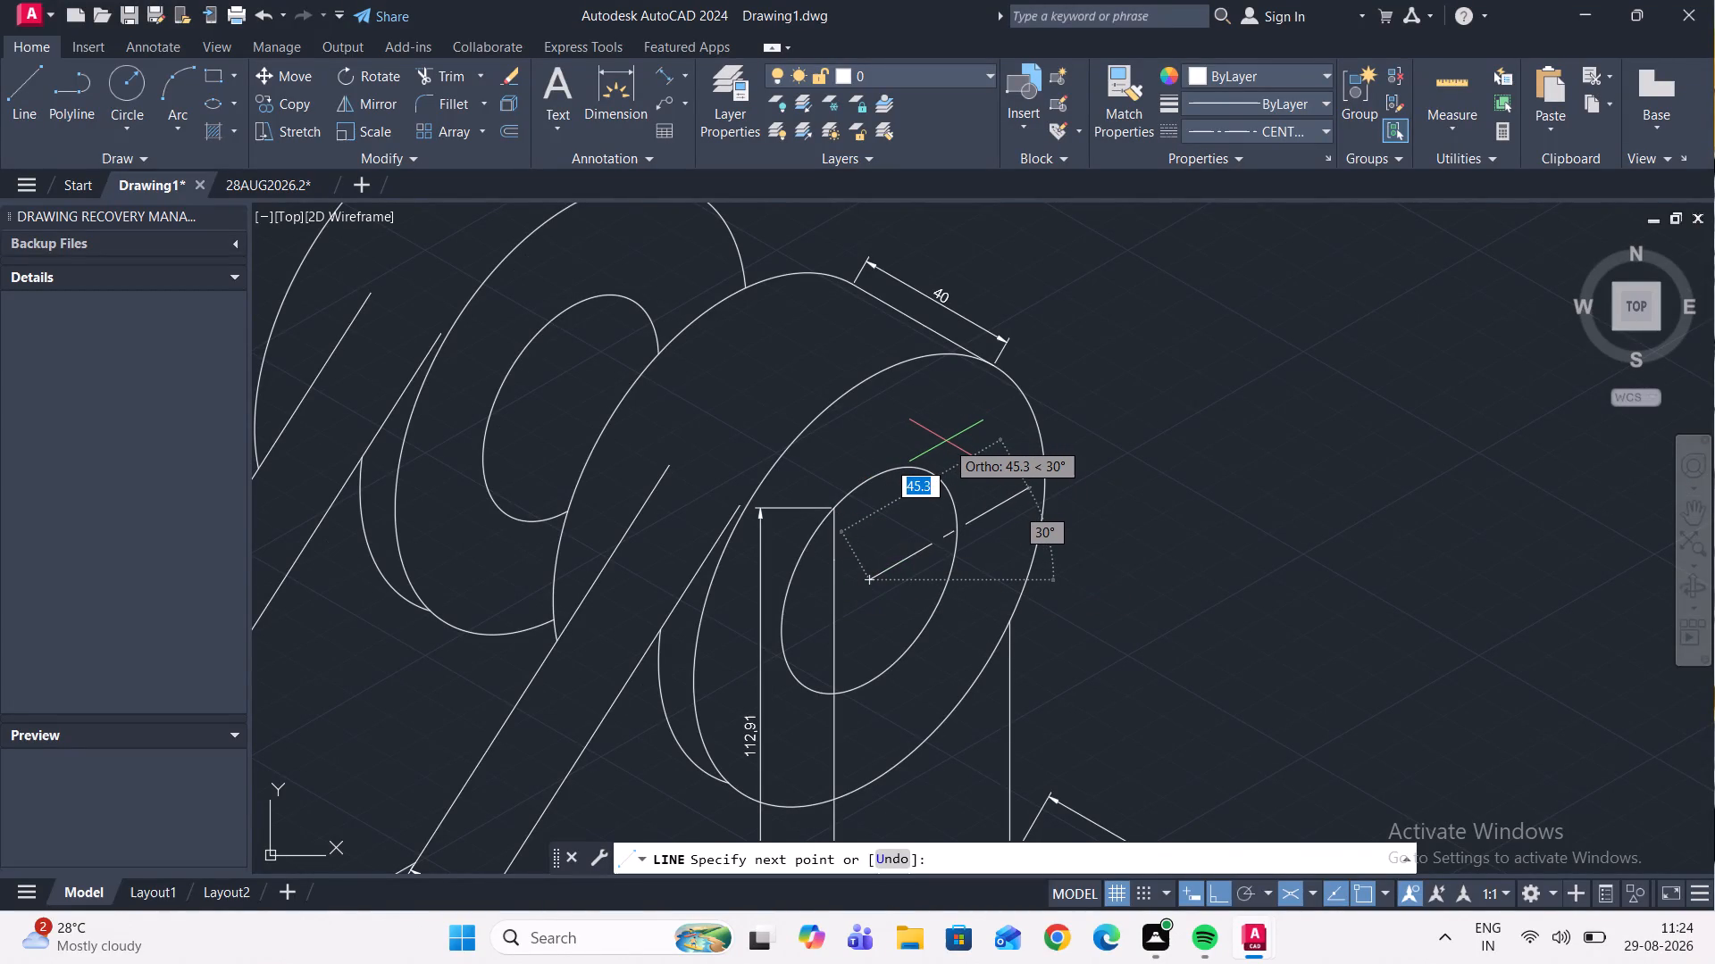
{"action": "left_click", "coordinate": [1025, 435]}
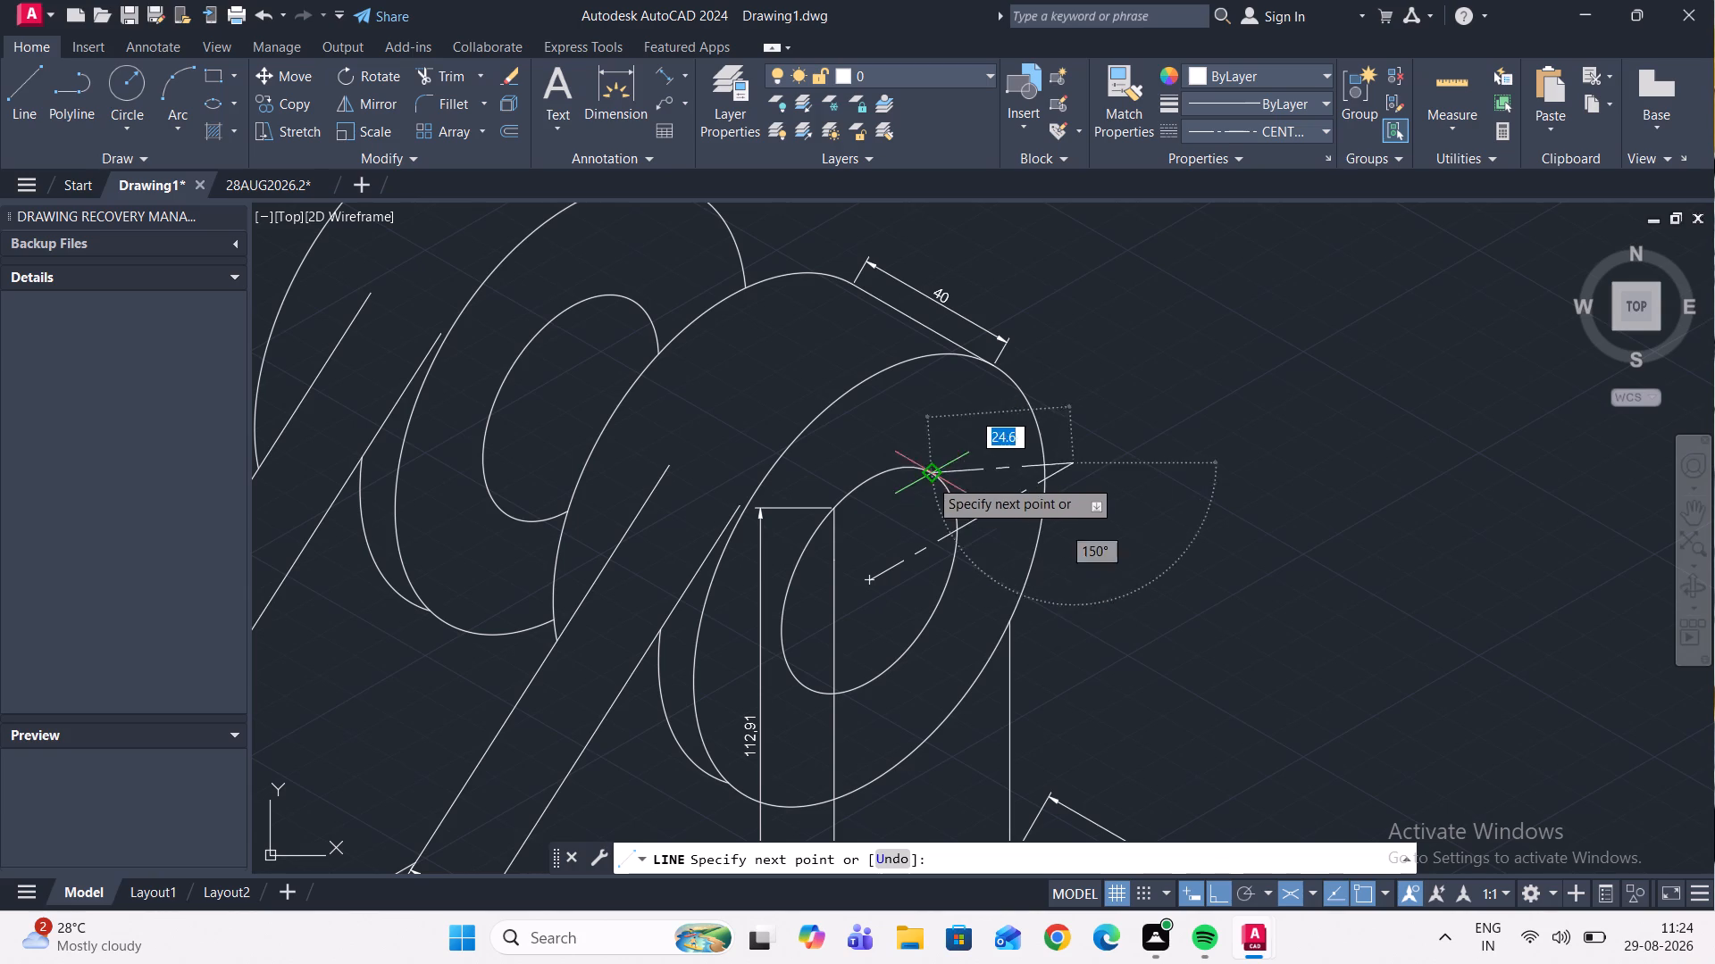
{"action": "key", "text": "space"}
{"action": "key", "text": "space"}
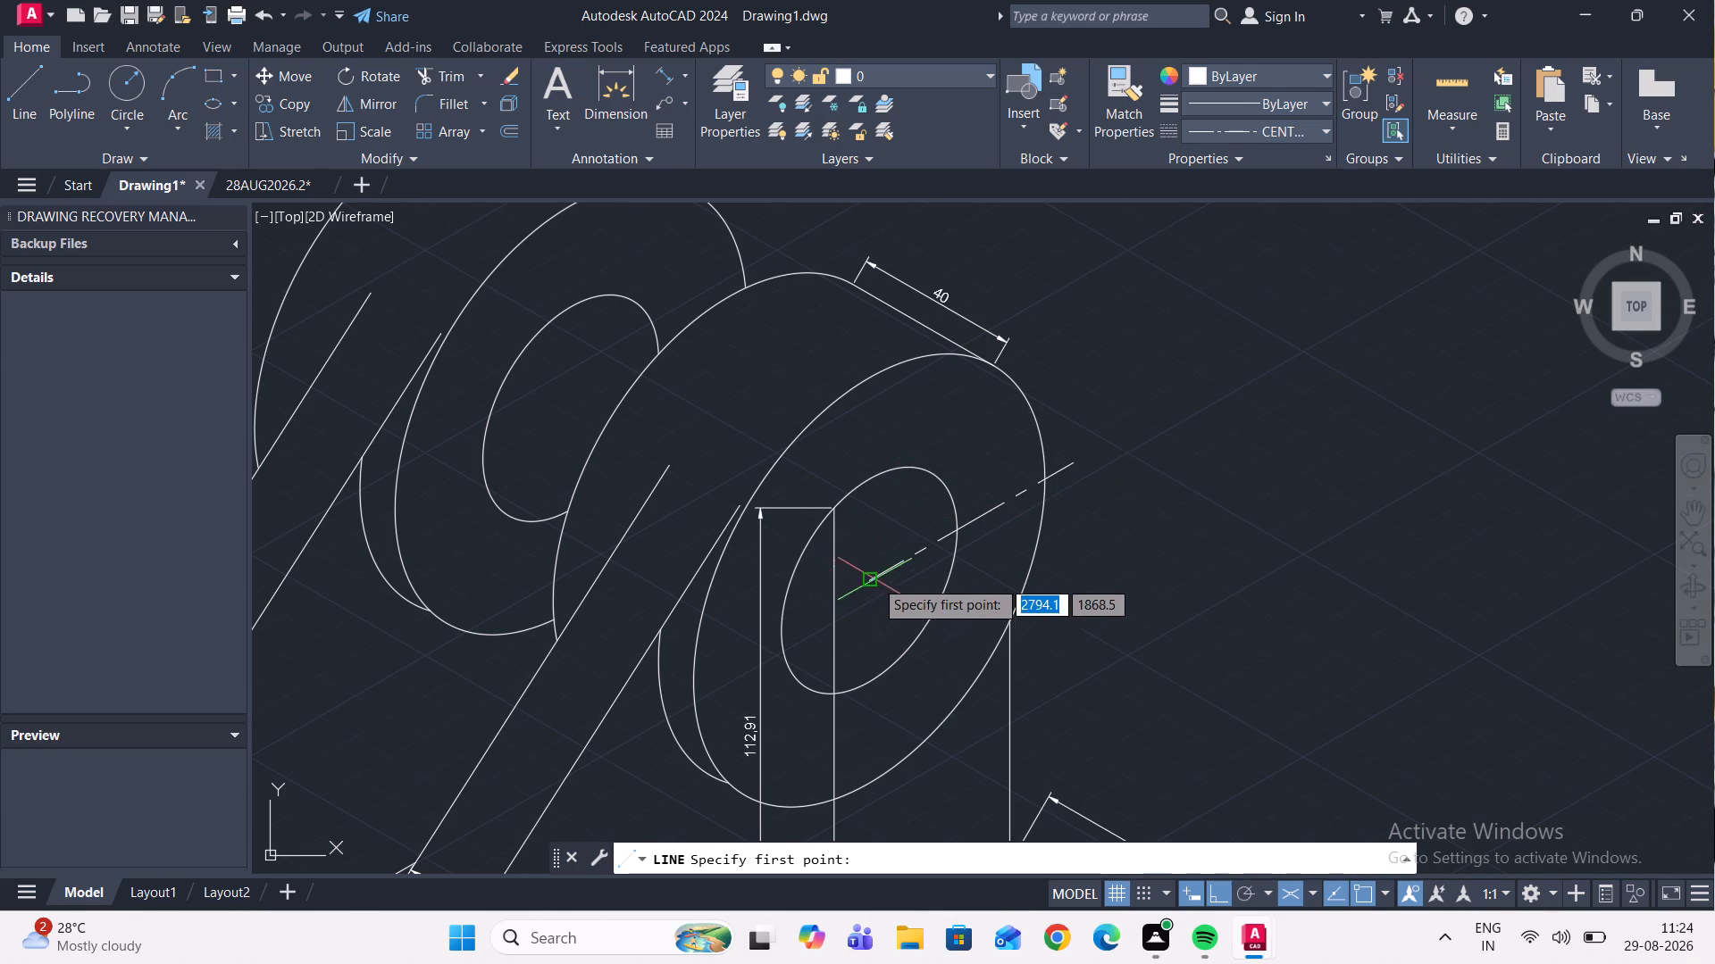
{"action": "left_click", "coordinate": [875, 578]}
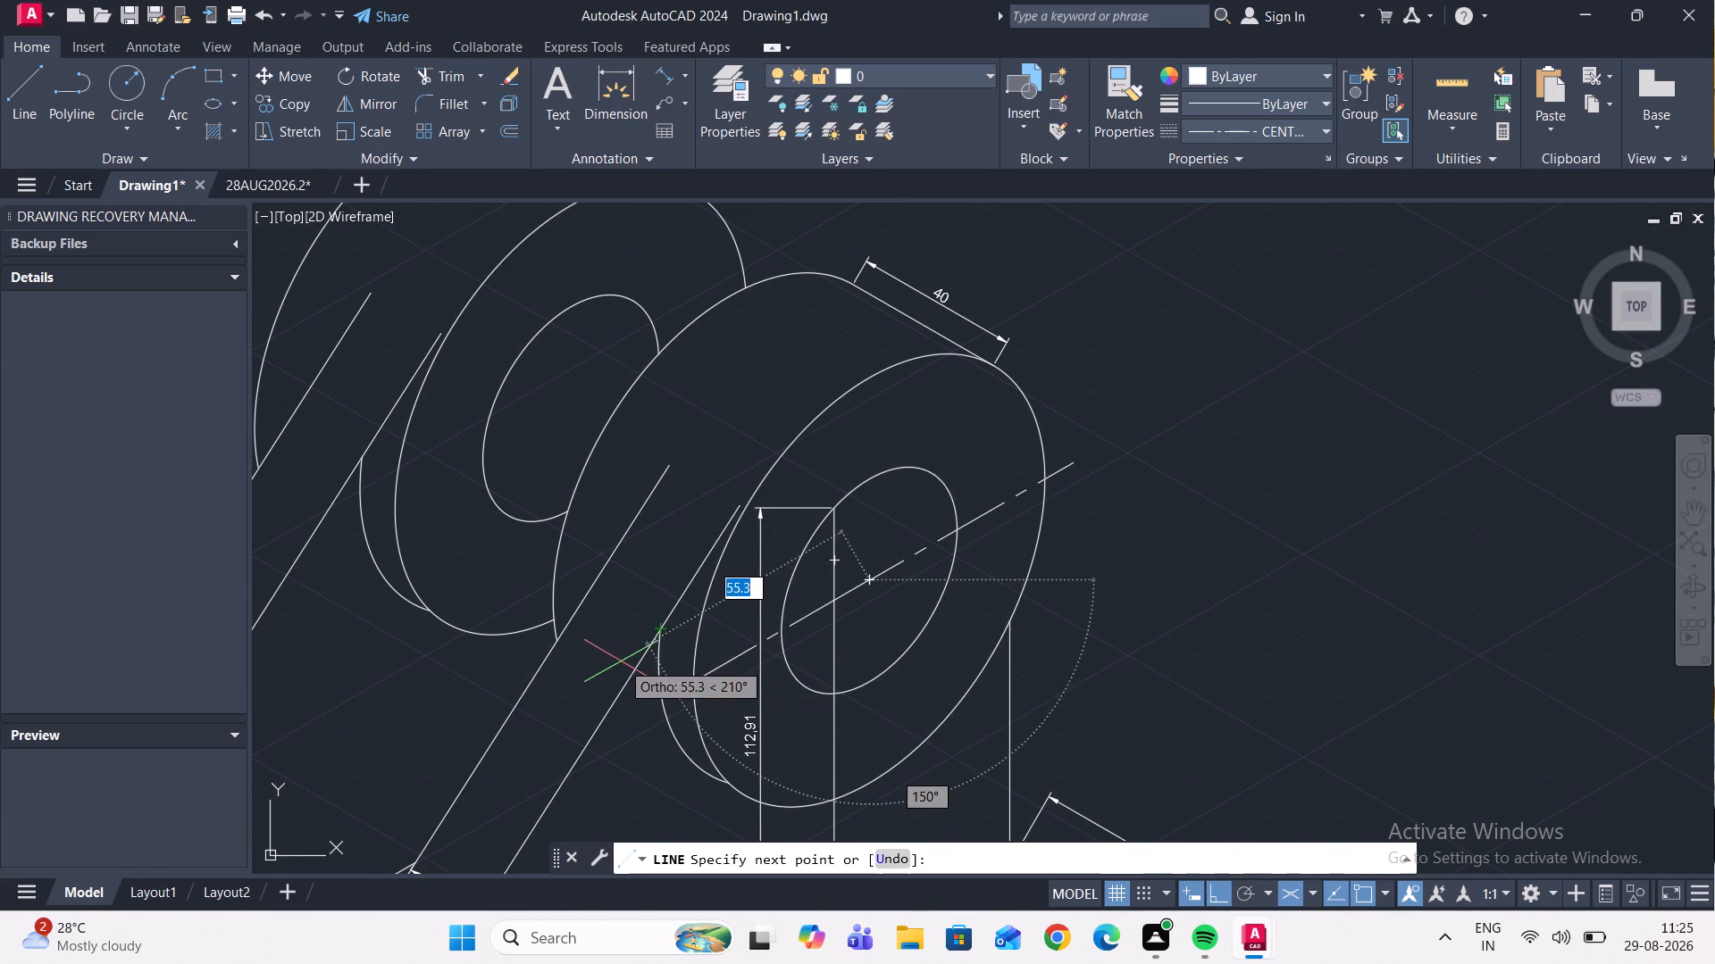
{"action": "left_click", "coordinate": [608, 666]}
{"action": "key", "text": "space"}
Switch the isoplane and draw two vertical lines from the front upright's hole centre, one down past the outer ellipse and one up about 62 mm.
{"action": "key", "text": "space"}
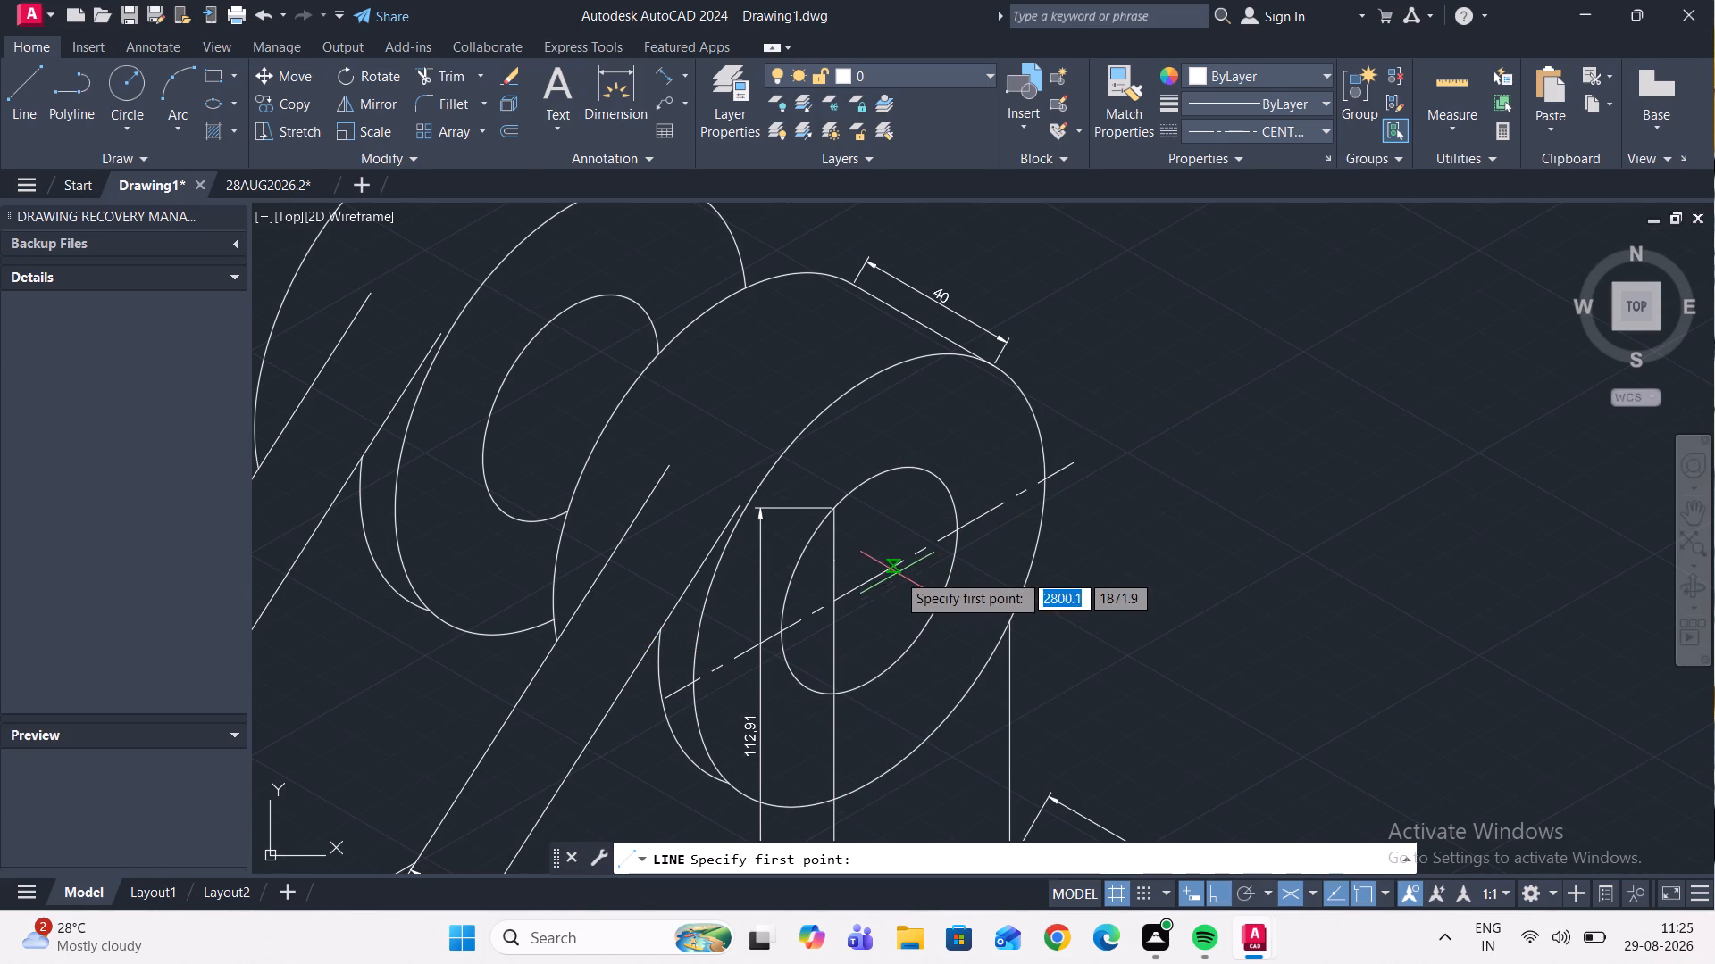
{"action": "left_click", "coordinate": [873, 578]}
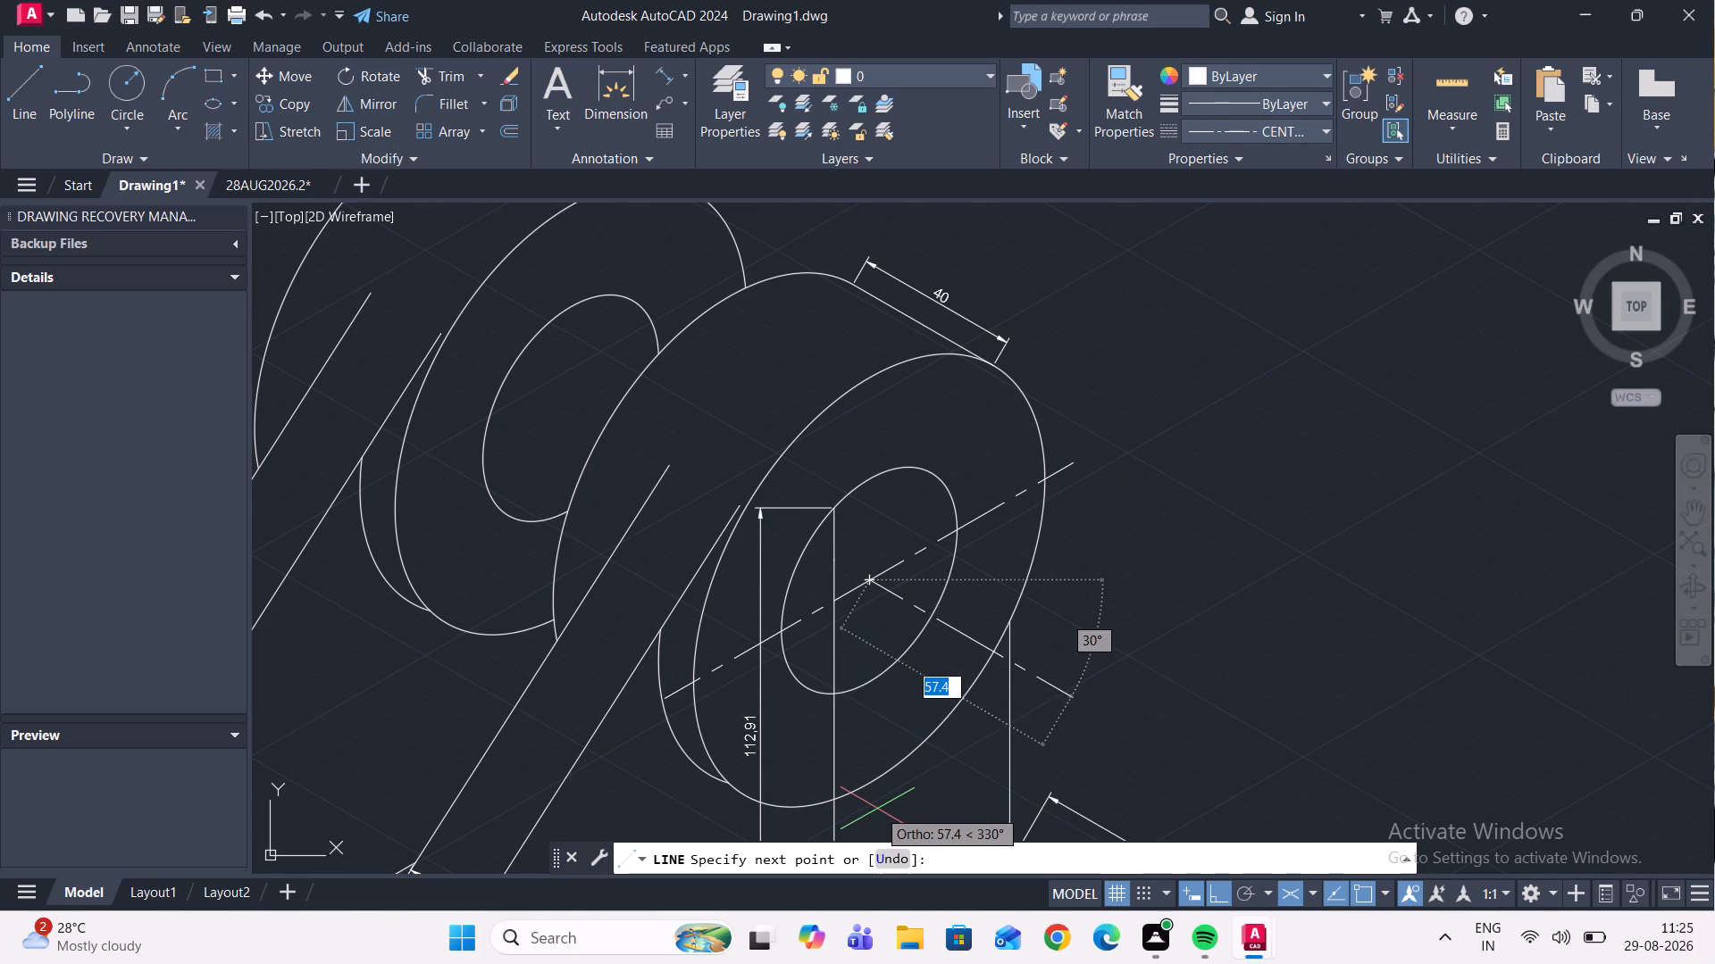
{"action": "key", "text": "F5"}
{"action": "left_click", "coordinate": [877, 820]}
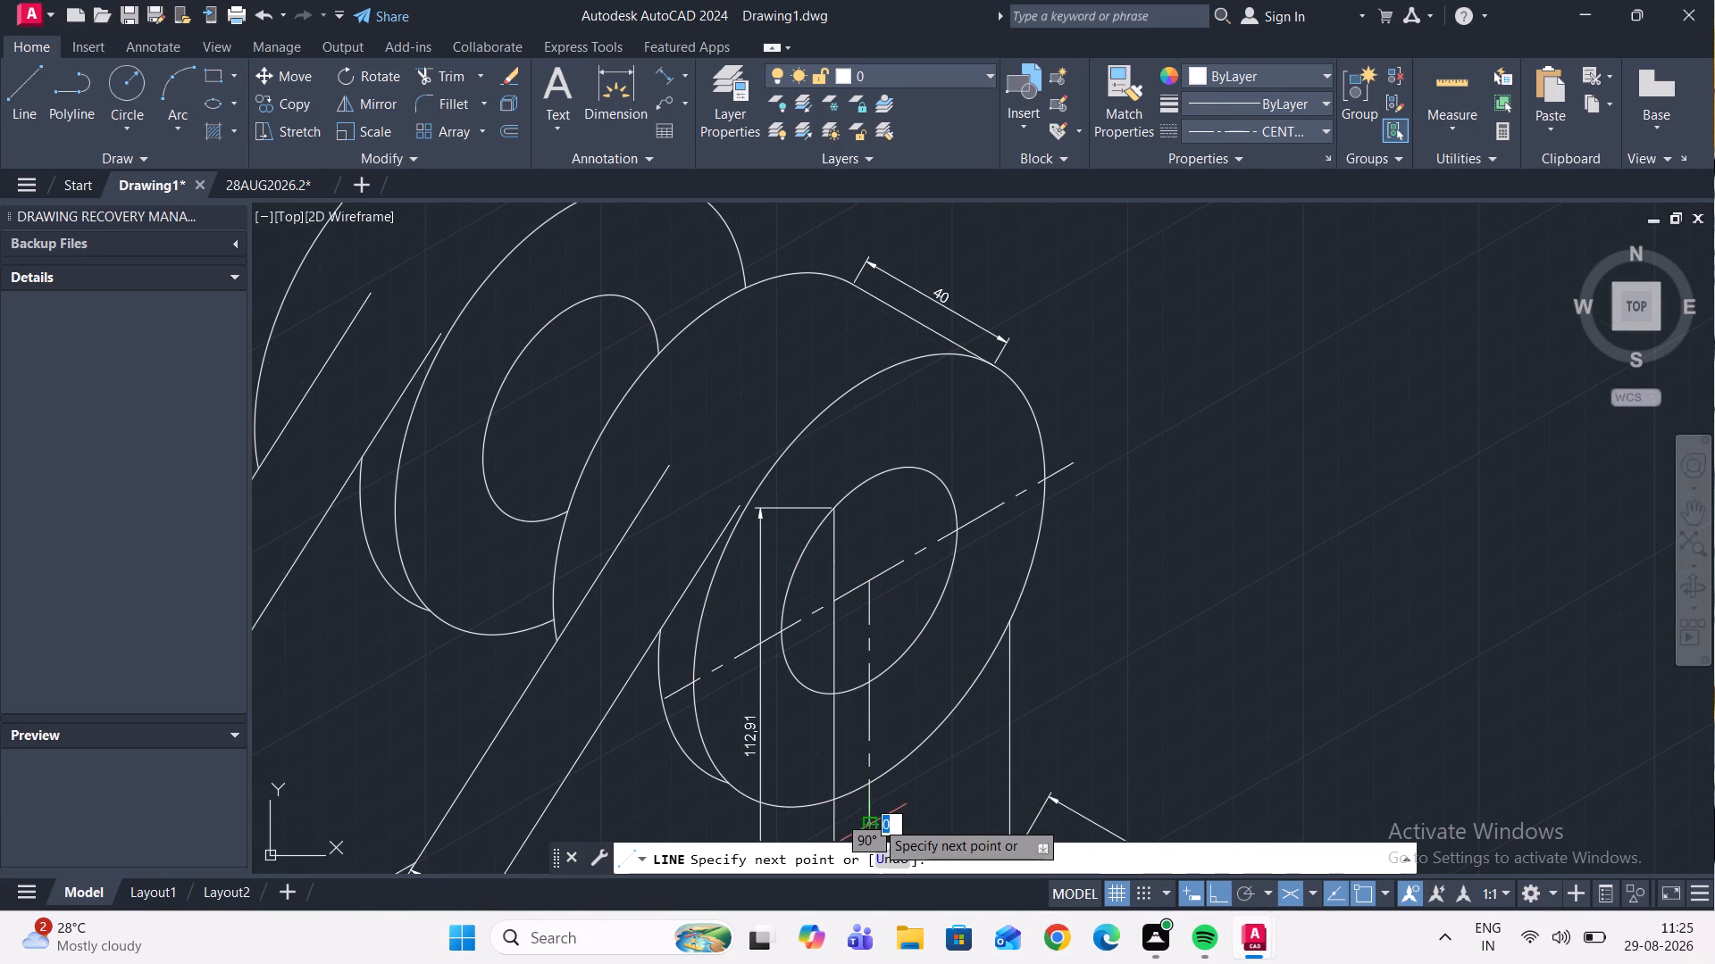
{"action": "key", "text": "space"}
{"action": "key", "text": "space"}
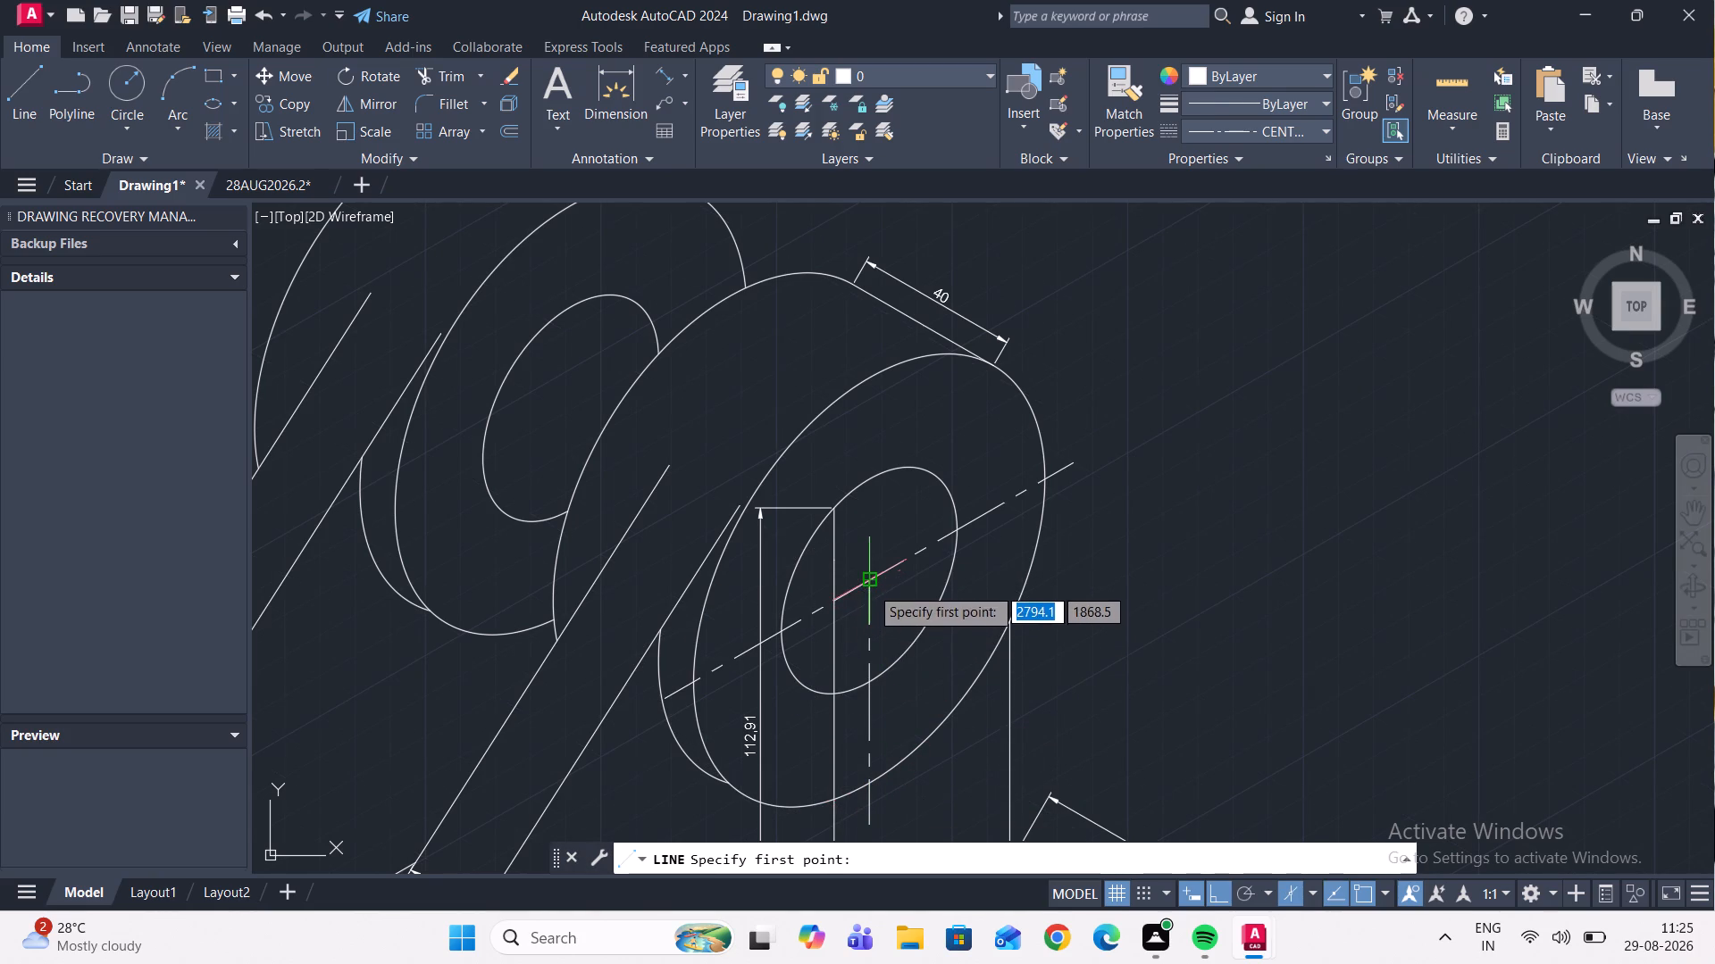
{"action": "left_click", "coordinate": [870, 586]}
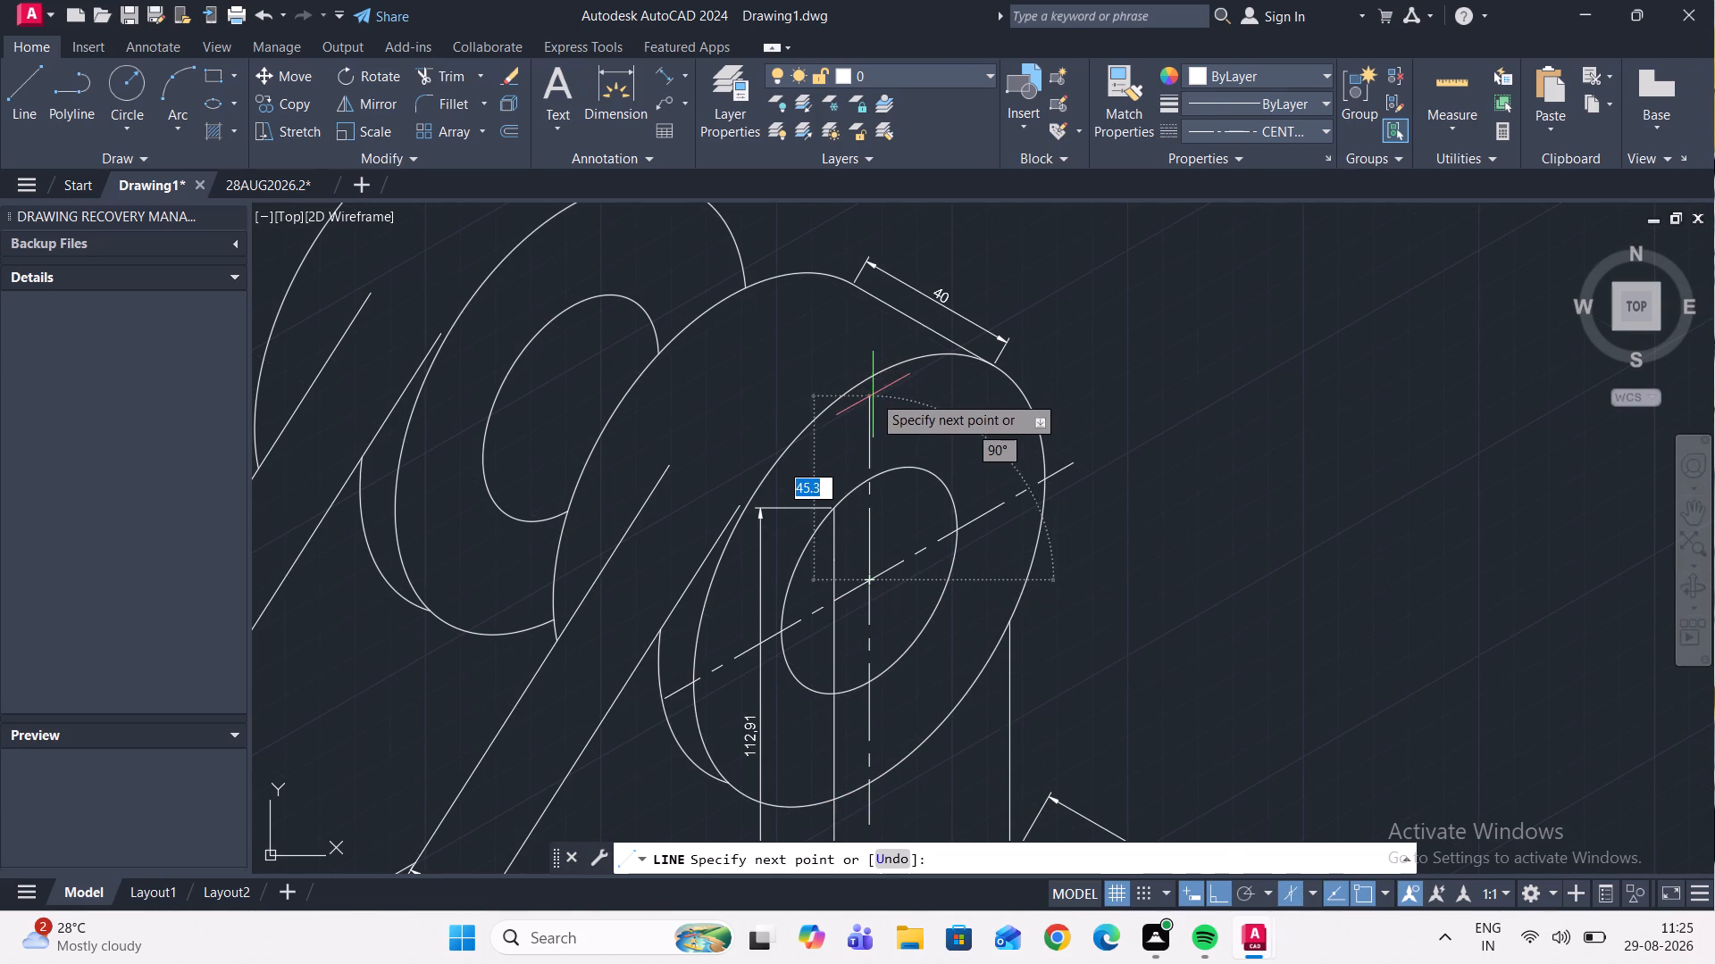
{"action": "left_click", "coordinate": [857, 335]}
{"action": "key", "text": "space"}
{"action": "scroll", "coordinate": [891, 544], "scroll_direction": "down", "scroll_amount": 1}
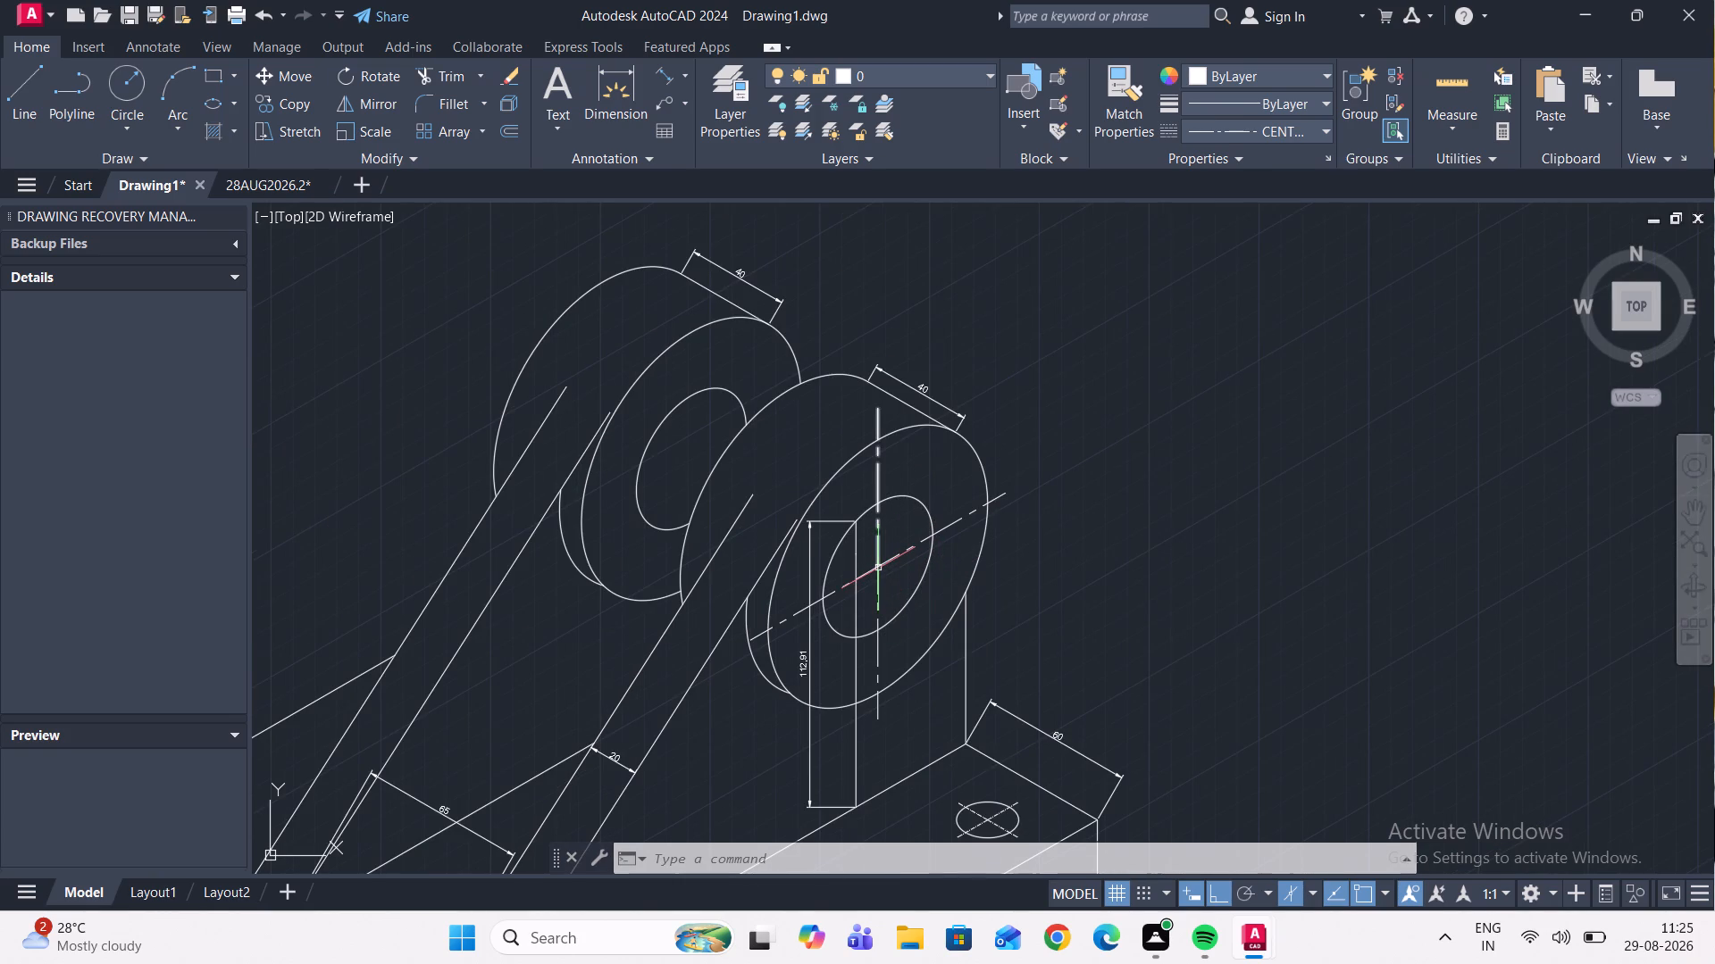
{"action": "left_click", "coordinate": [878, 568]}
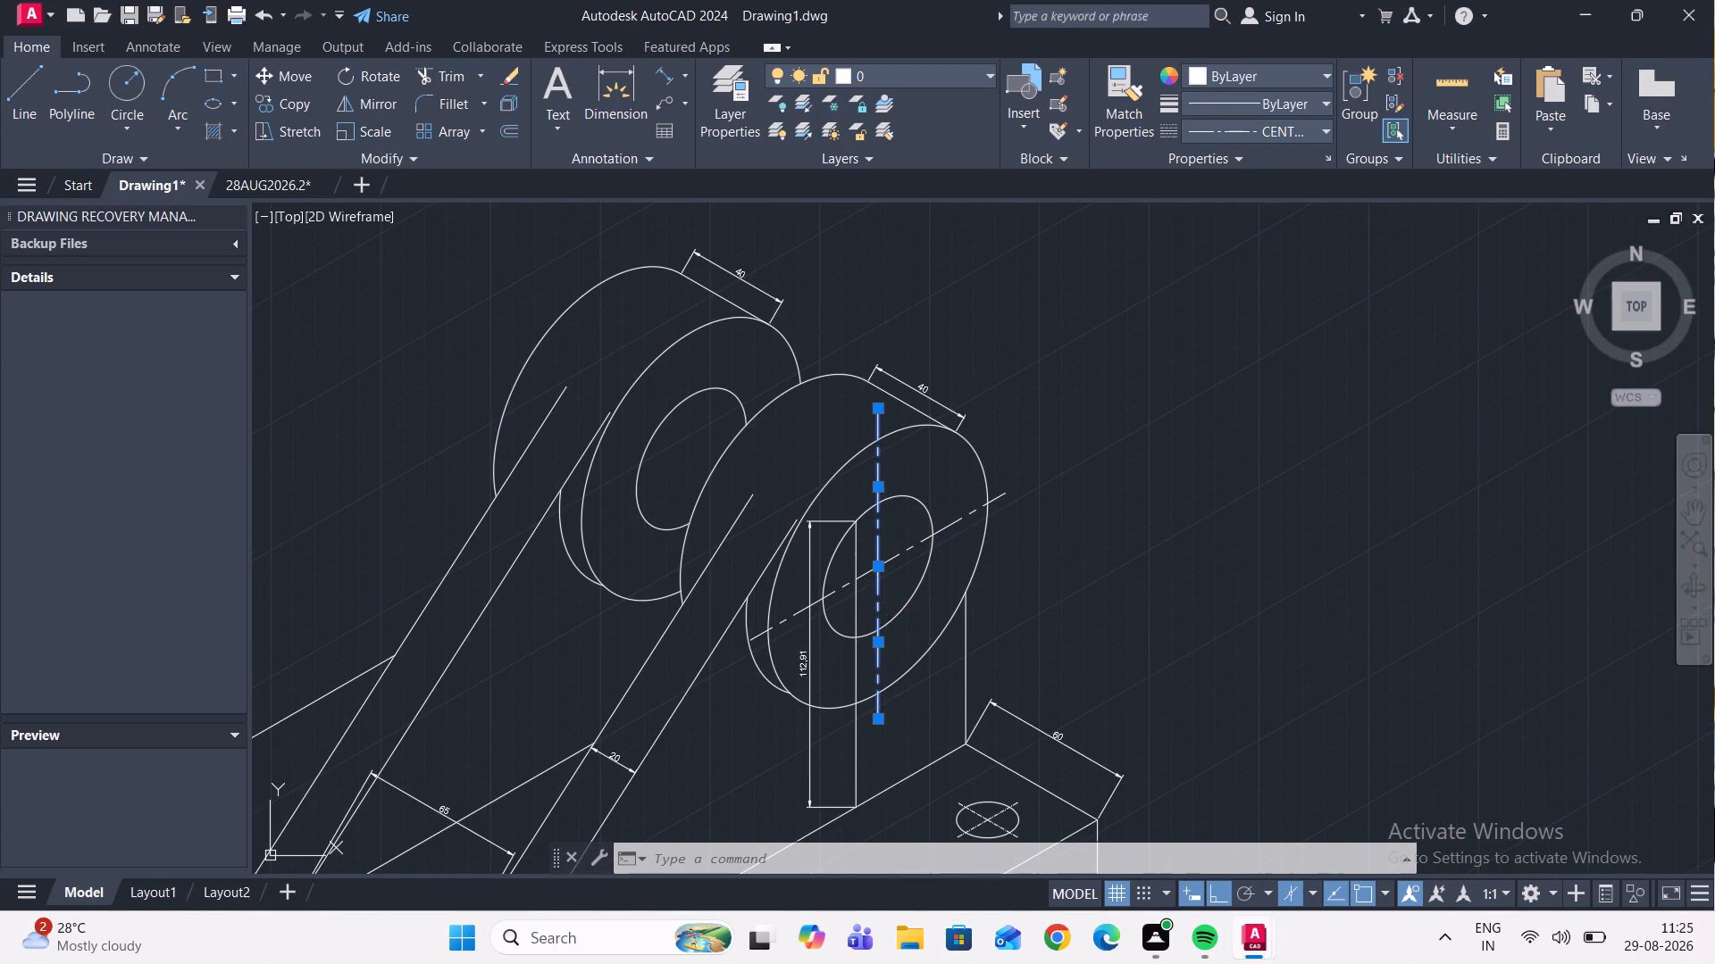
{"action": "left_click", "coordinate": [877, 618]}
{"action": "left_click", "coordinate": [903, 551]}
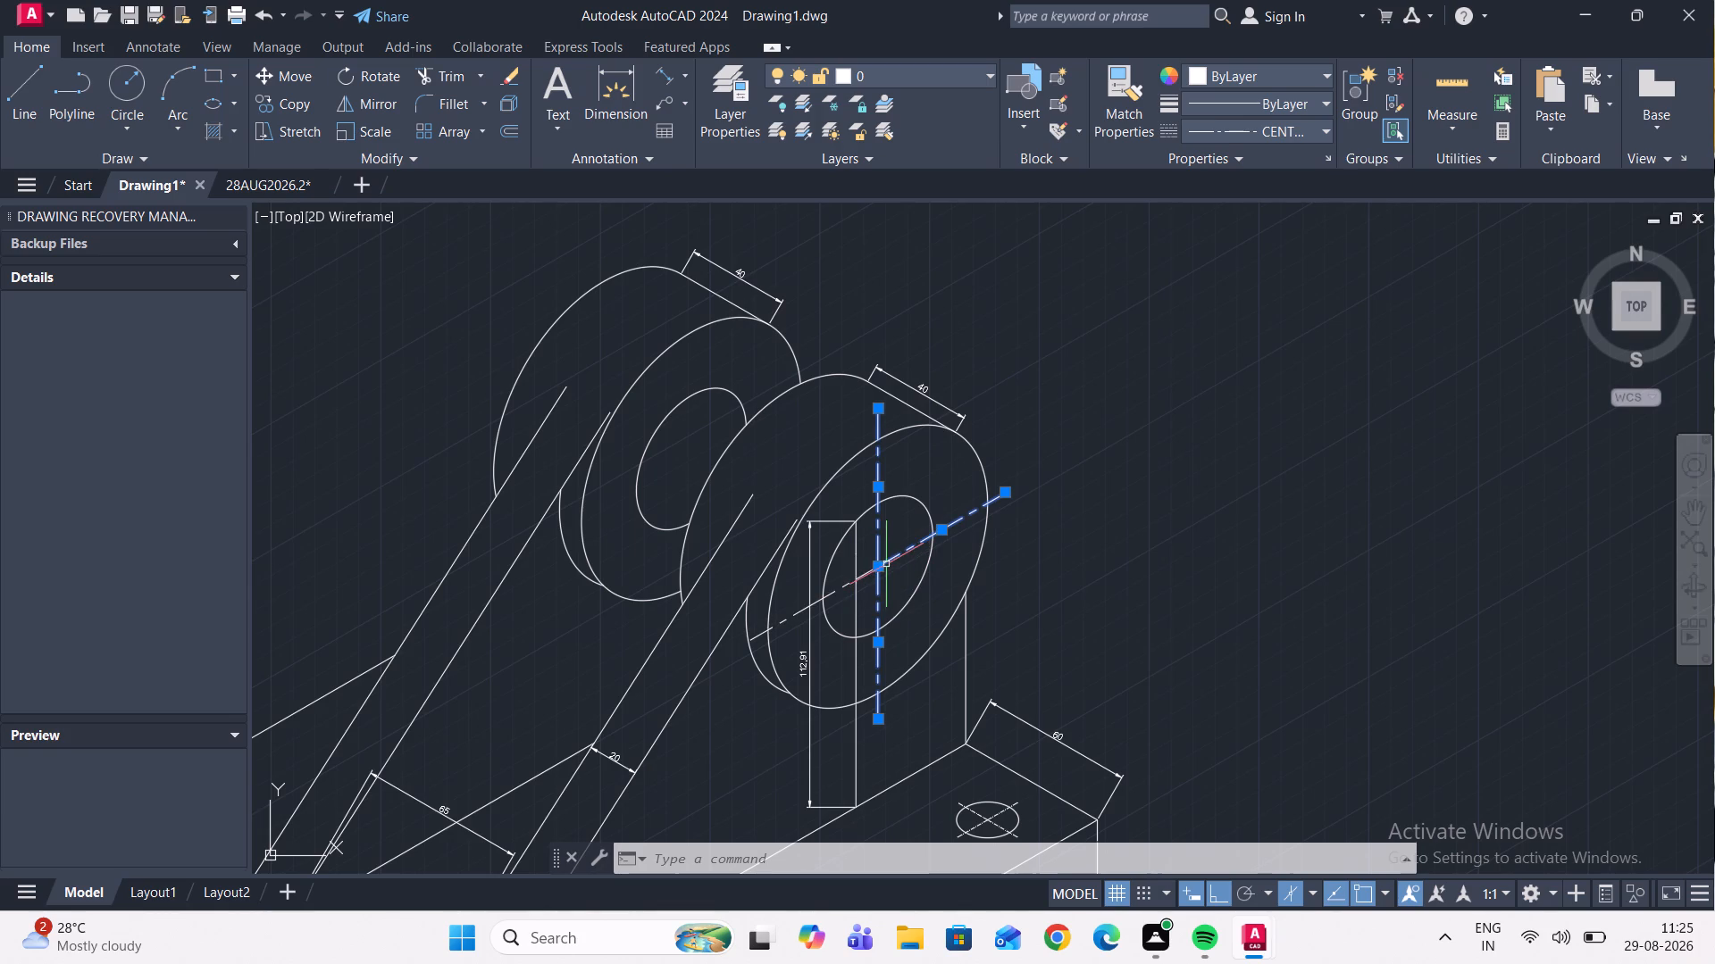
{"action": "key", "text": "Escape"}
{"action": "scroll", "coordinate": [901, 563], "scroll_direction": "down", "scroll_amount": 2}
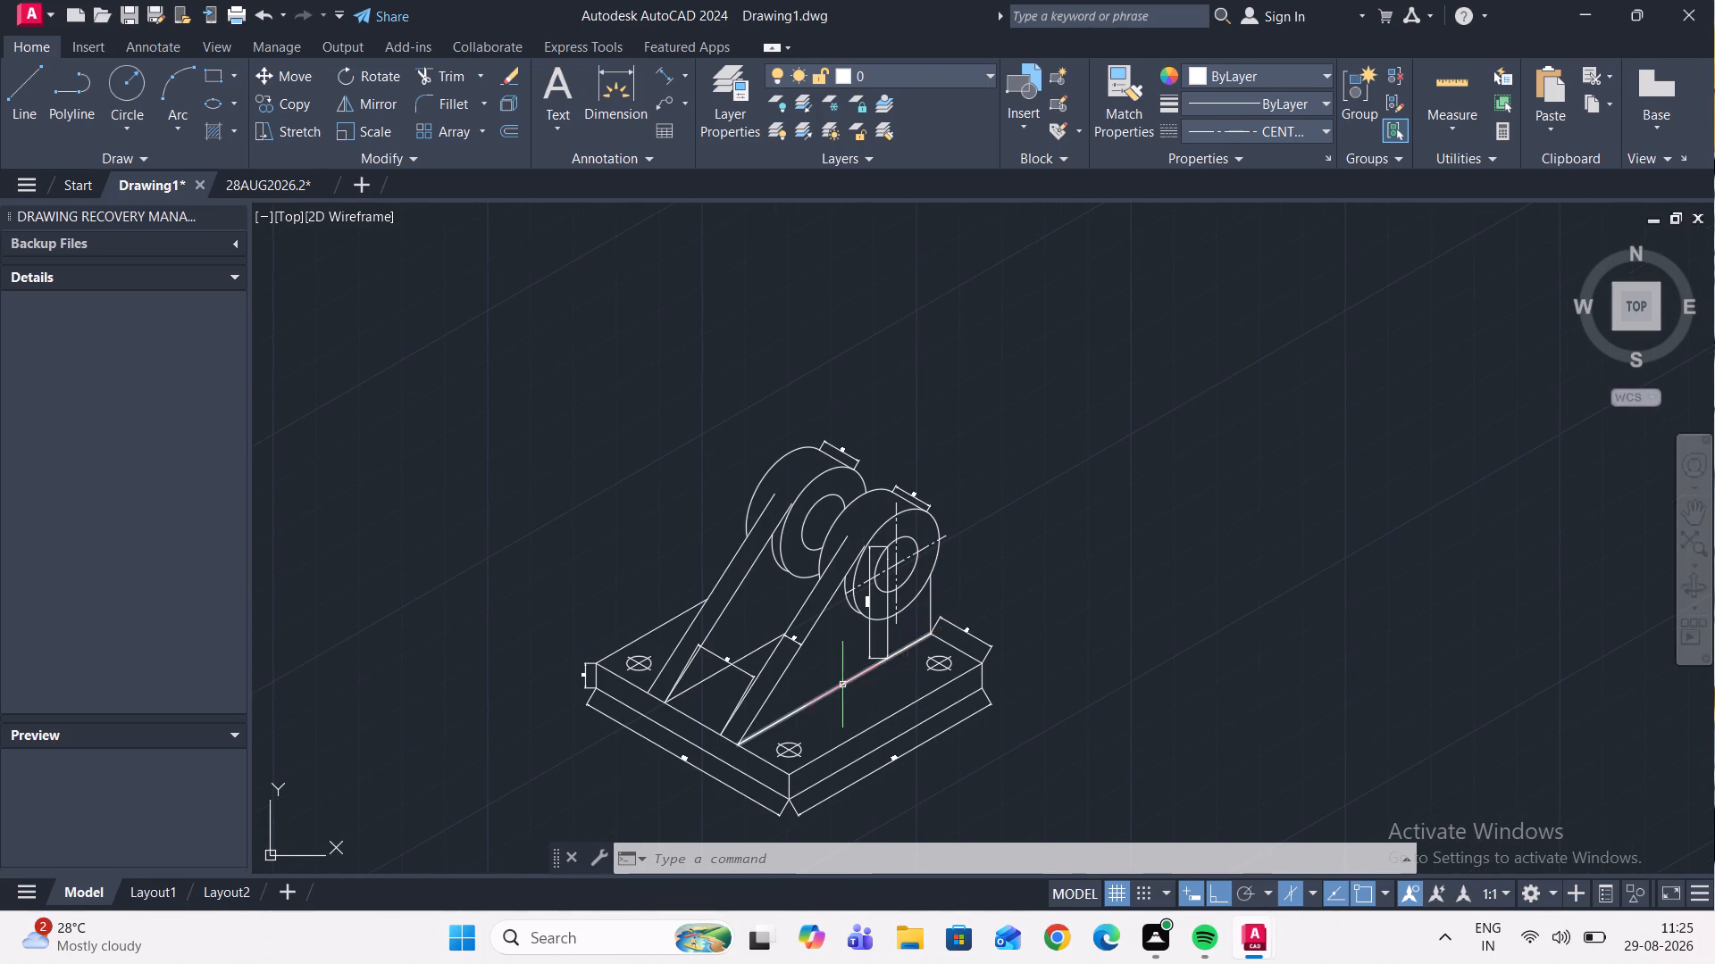
Copy the front upright's four hole centre lines from its hole centre along 150° to the rear upright's hole centre.
{"action": "scroll", "coordinate": [798, 747], "scroll_direction": "up", "scroll_amount": 3}
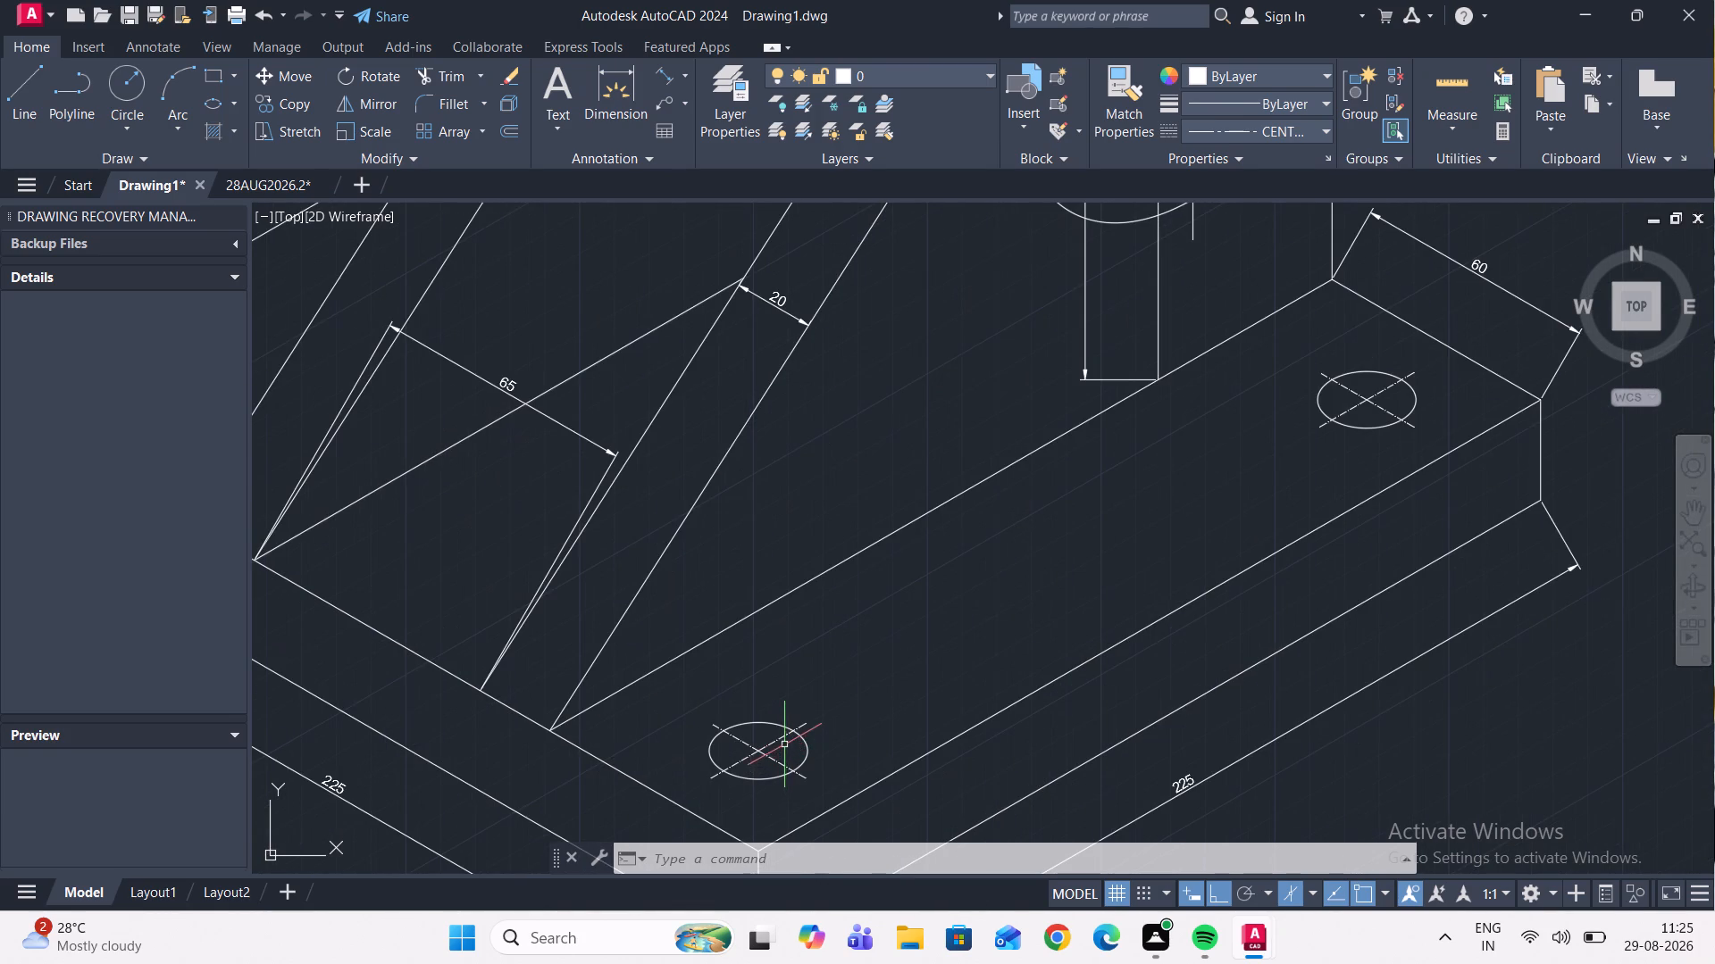
{"action": "scroll", "coordinate": [783, 724], "scroll_direction": "down", "scroll_amount": 2}
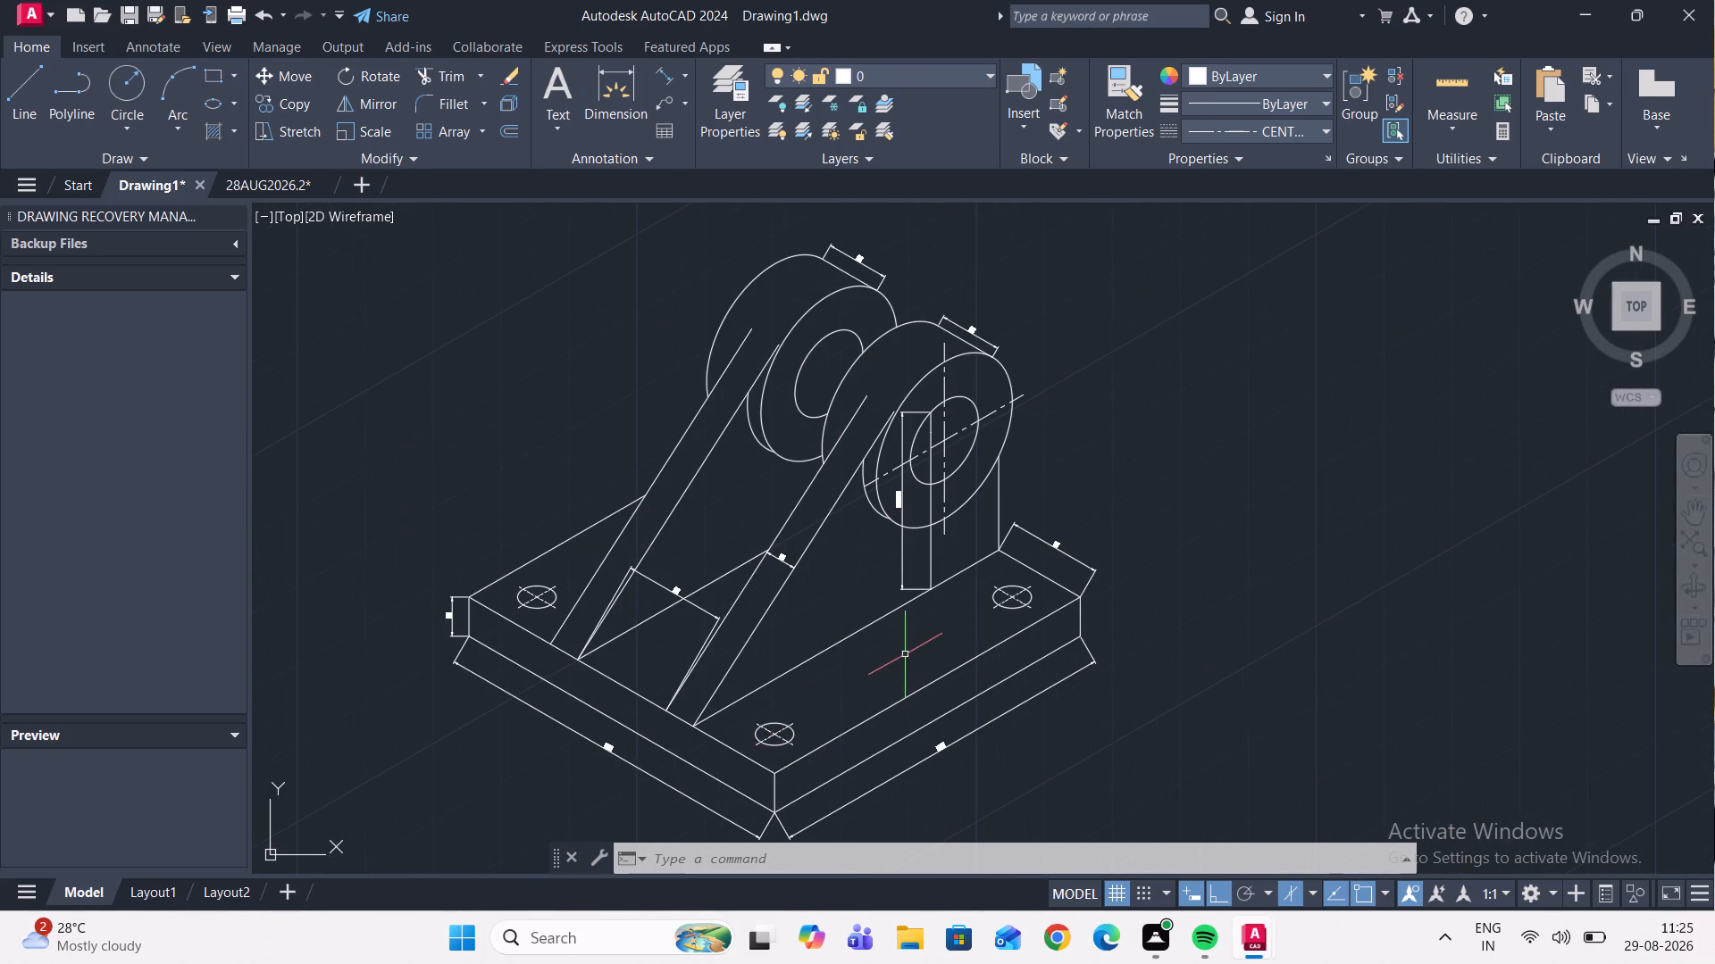
{"action": "left_click", "coordinate": [947, 412]}
{"action": "left_click", "coordinate": [945, 466]}
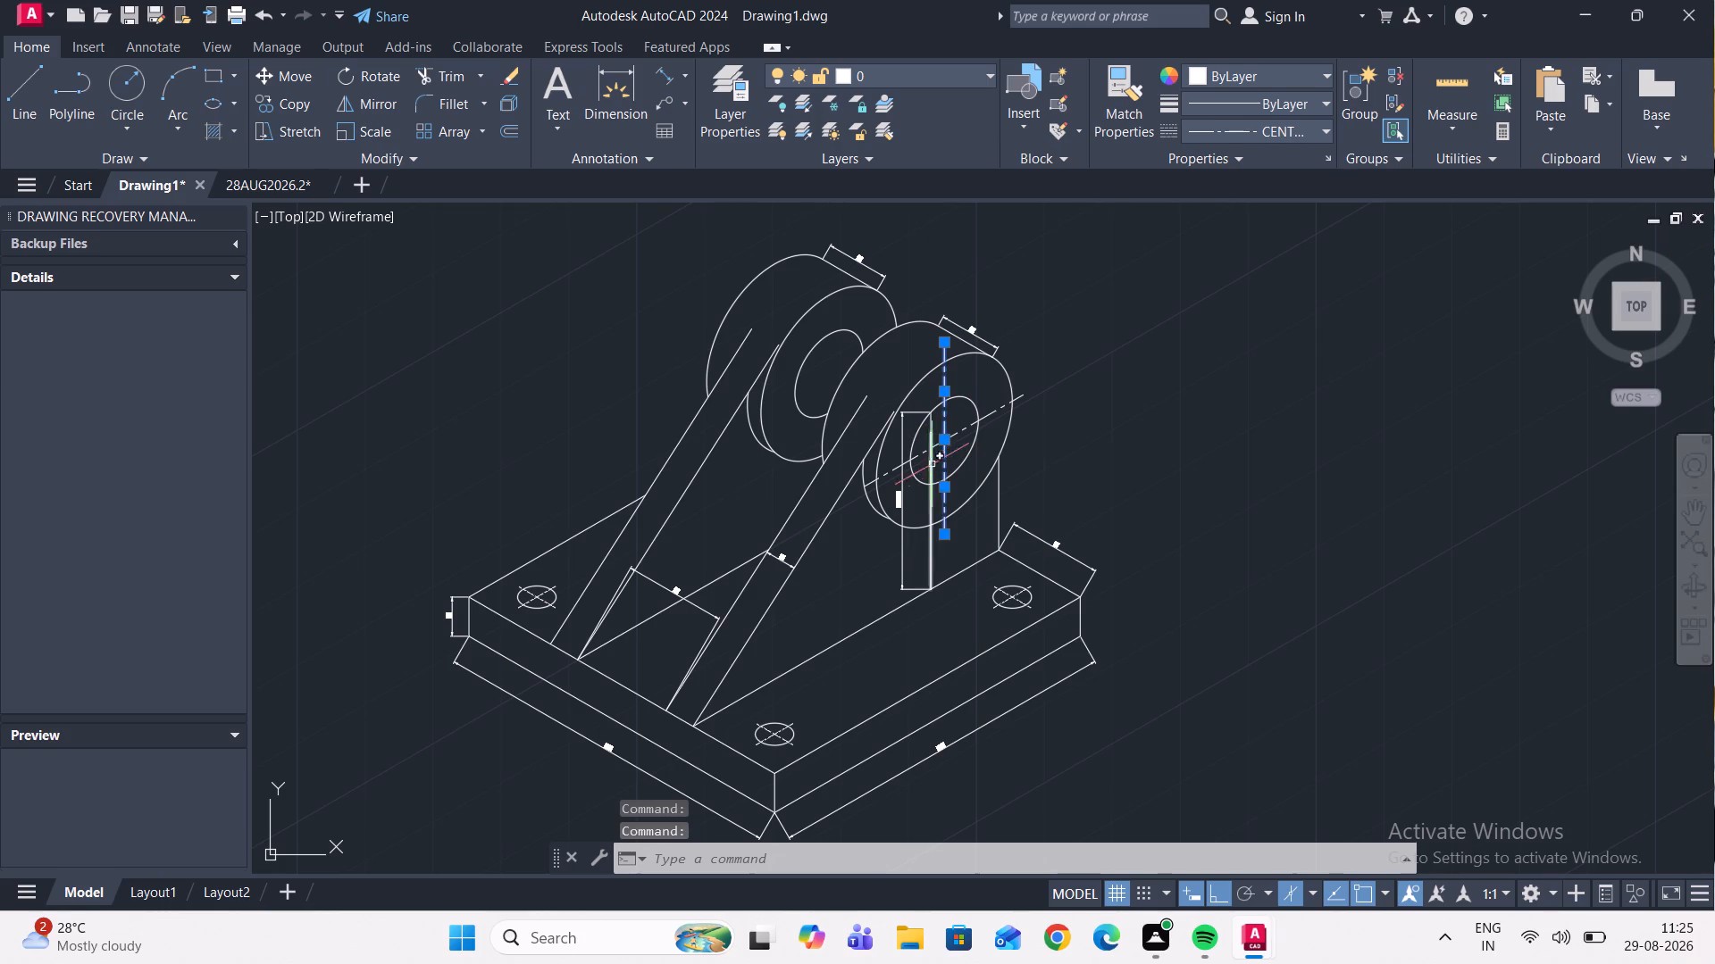
{"action": "left_click", "coordinate": [916, 457]}
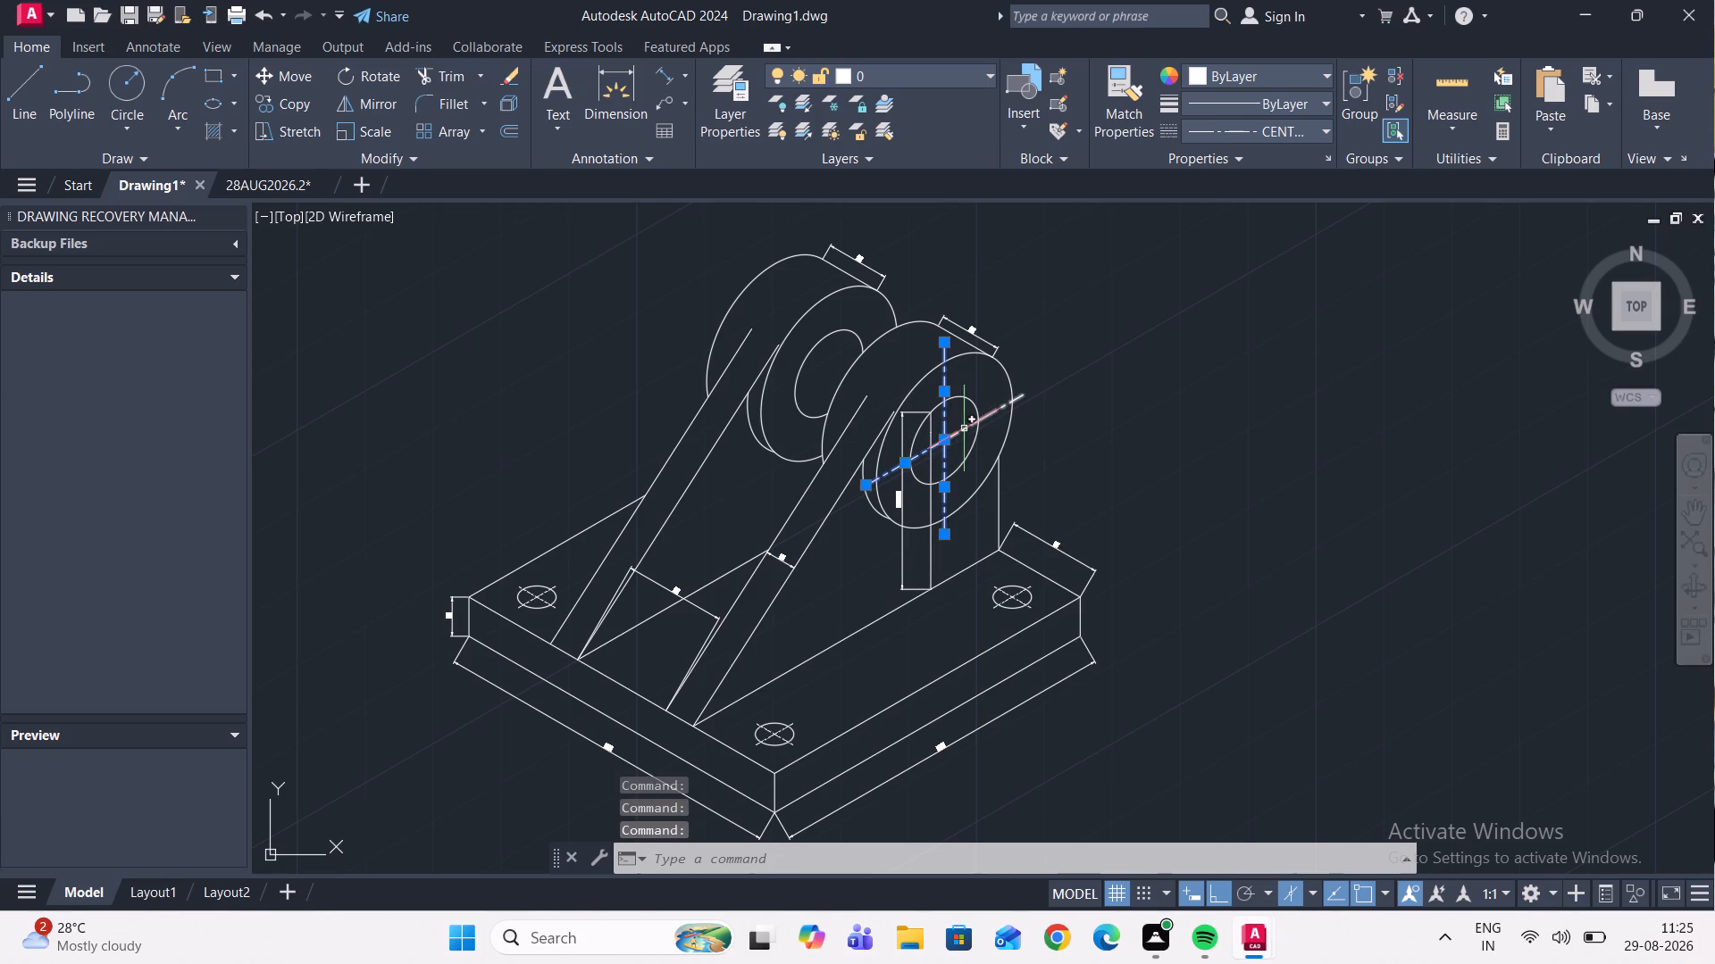
{"action": "left_click", "coordinate": [964, 428]}
{"action": "left_click", "coordinate": [293, 104]}
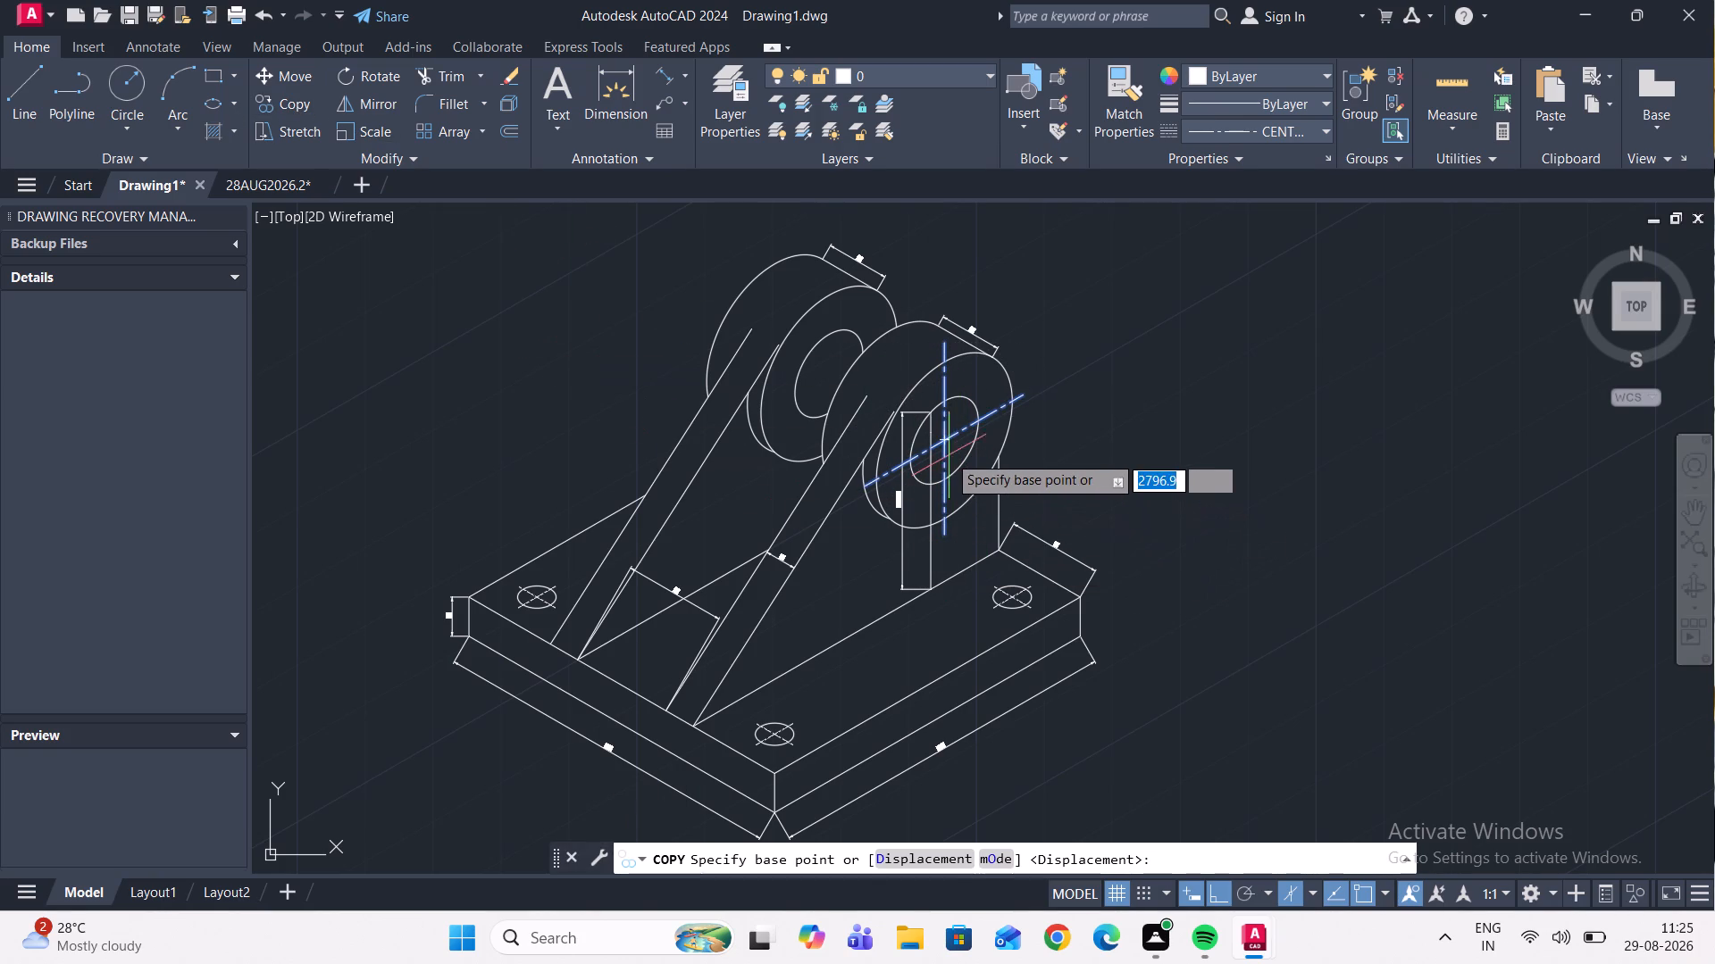
{"action": "left_click", "coordinate": [946, 436]}
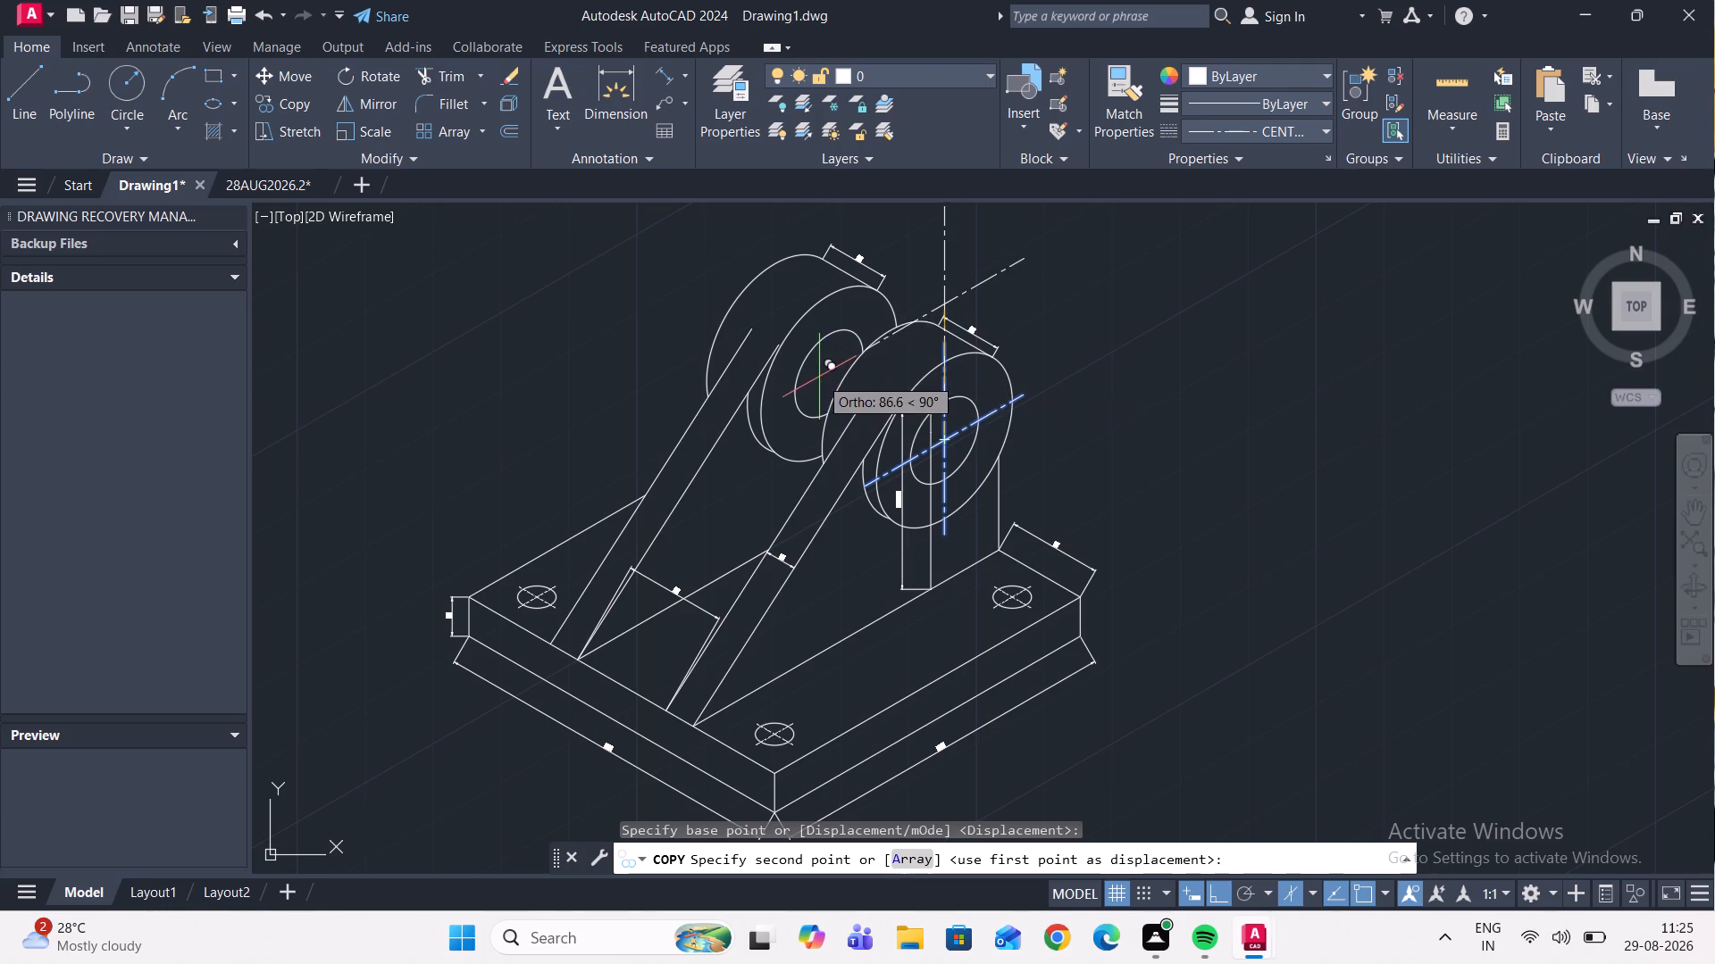
{"action": "key", "text": "F5"}
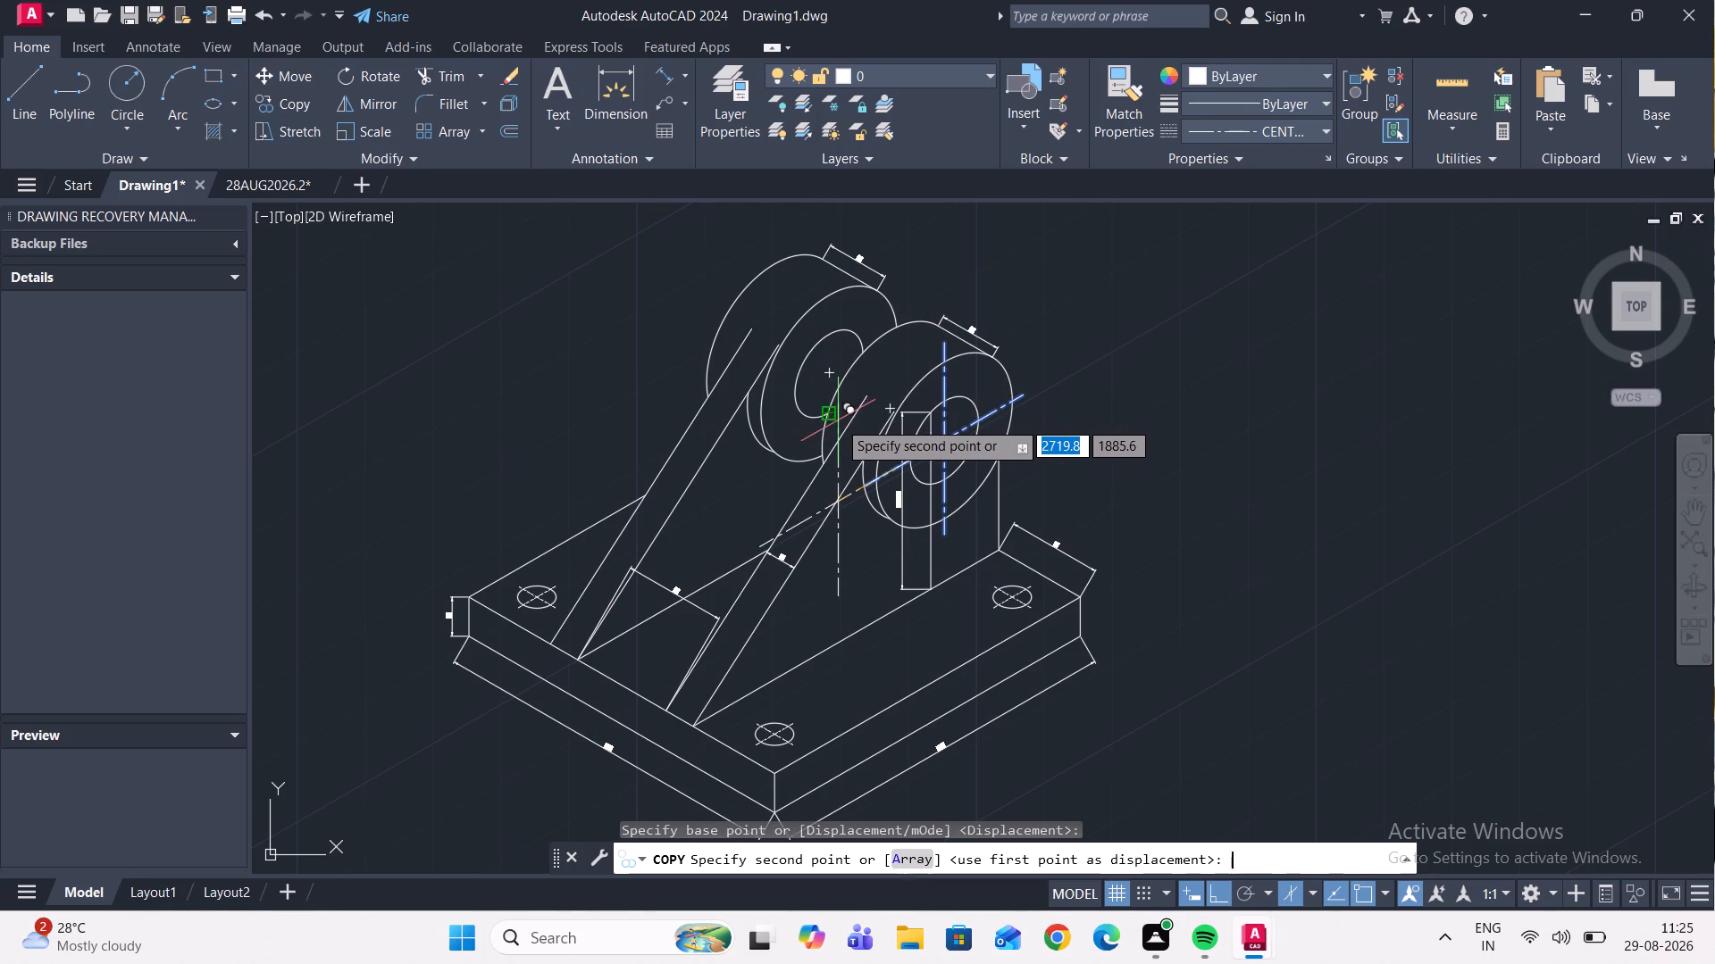
{"action": "scroll", "coordinate": [834, 380], "scroll_direction": "up", "scroll_amount": 4}
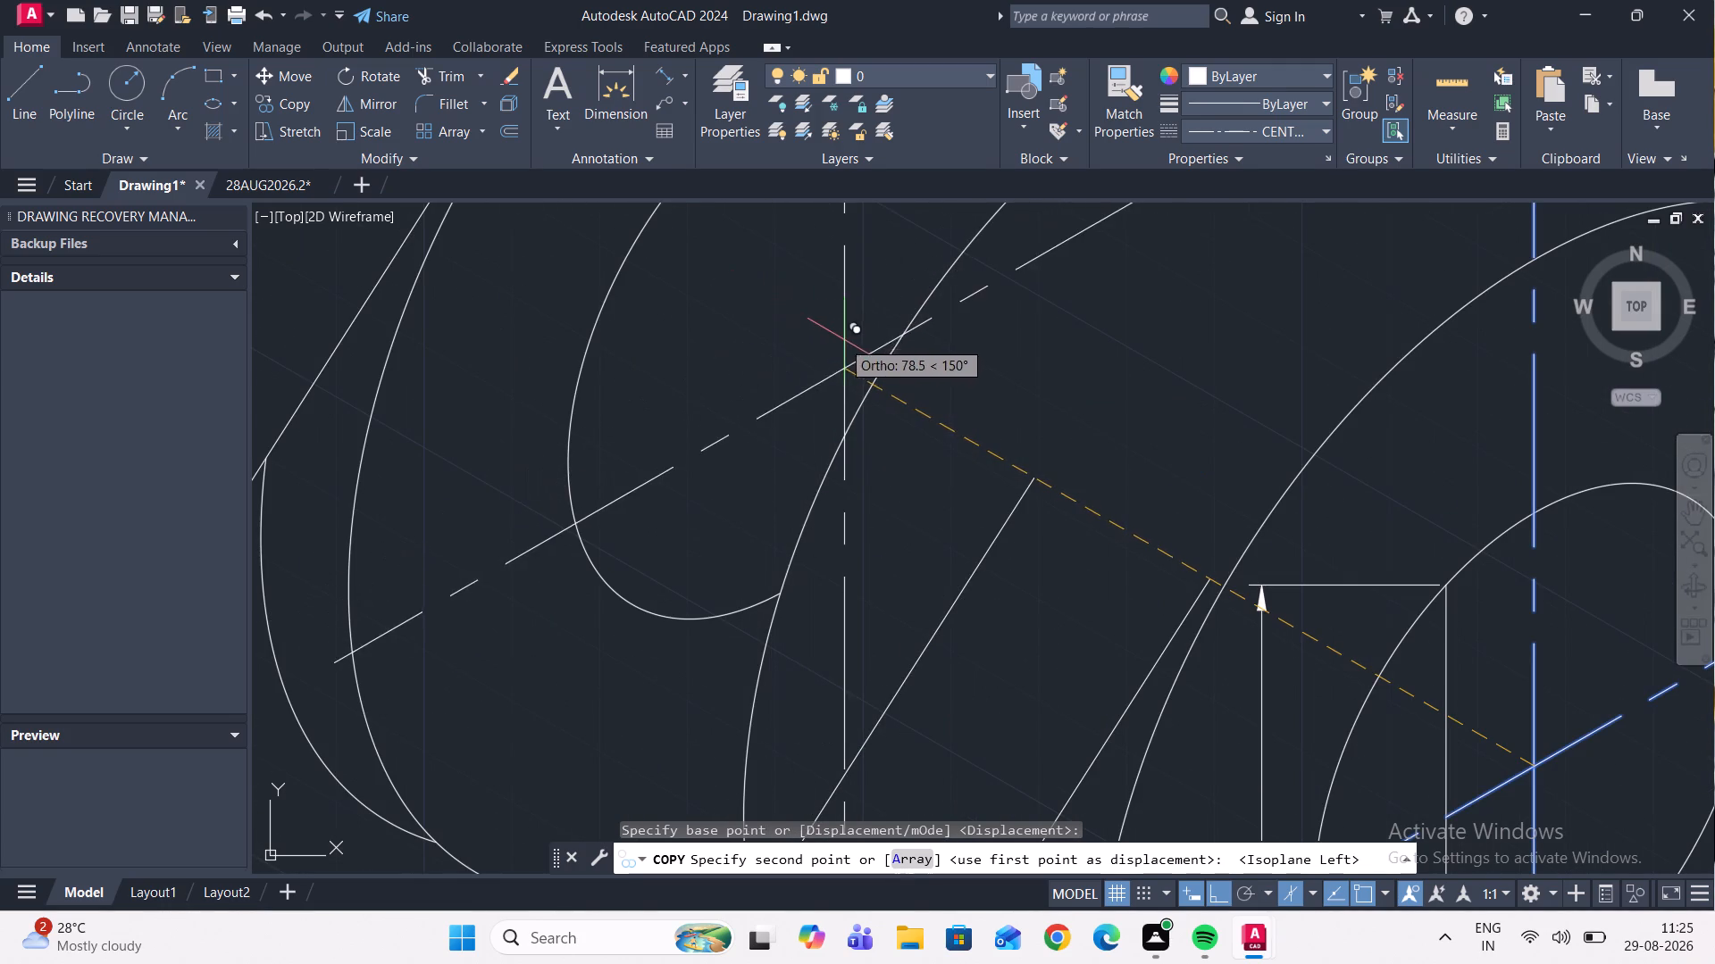
{"action": "scroll", "coordinate": [785, 287], "scroll_direction": "down", "scroll_amount": 3}
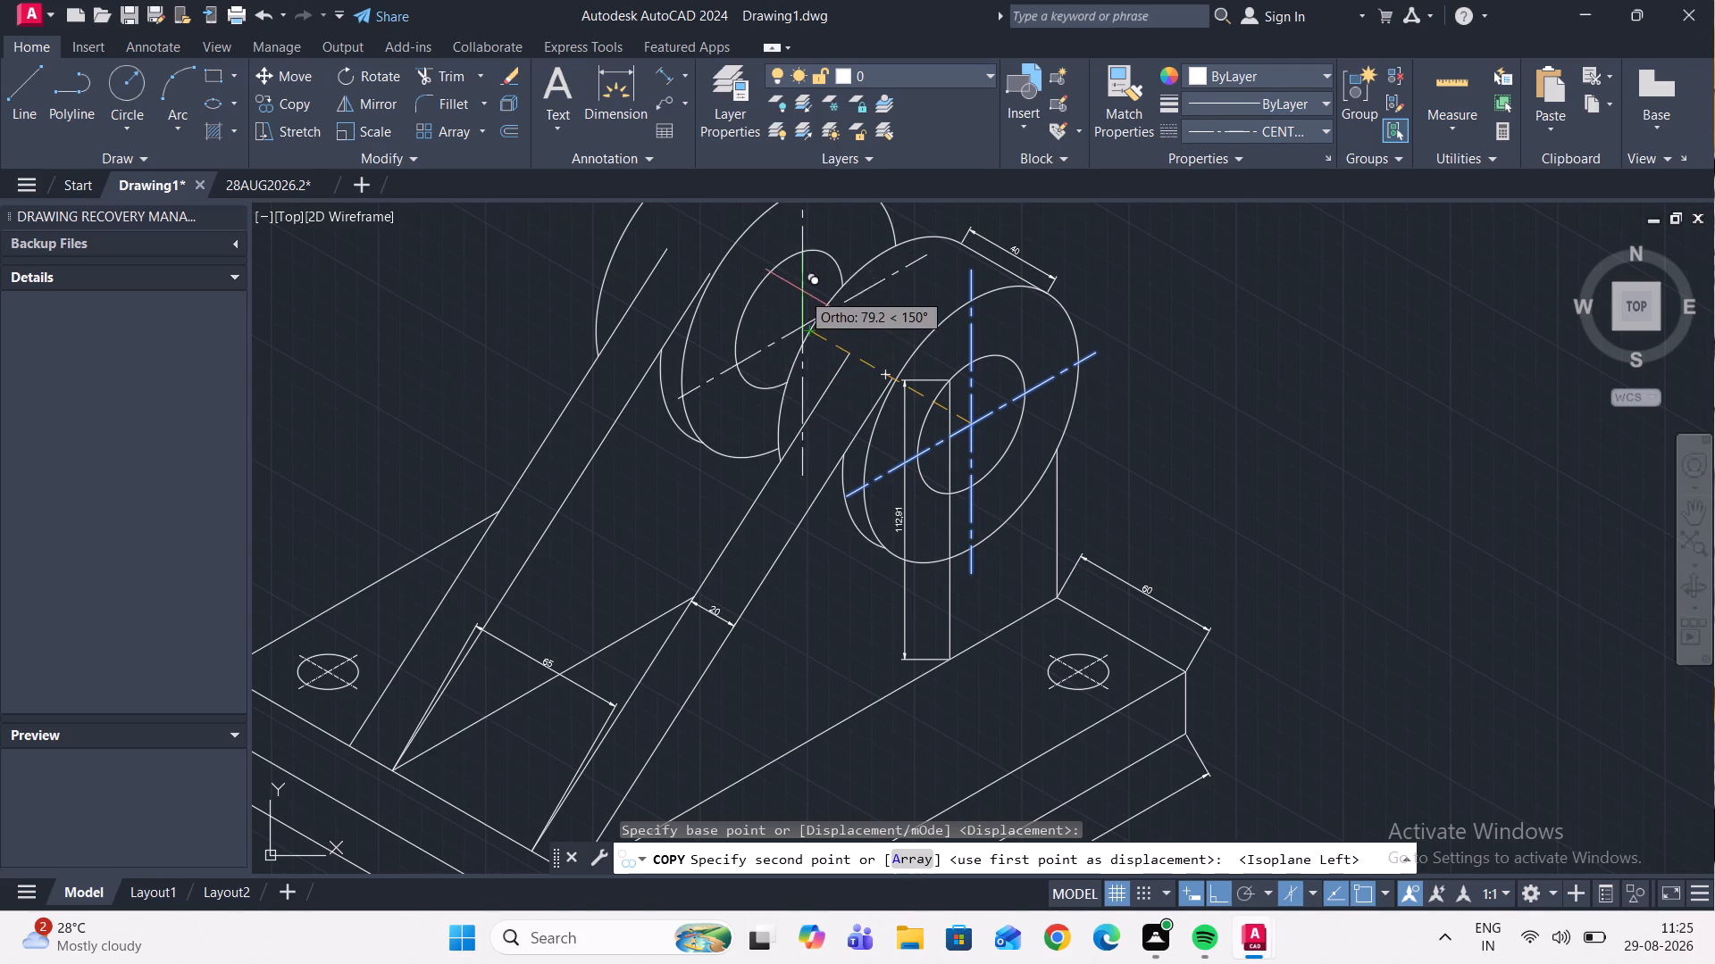
{"action": "left_click", "coordinate": [786, 325]}
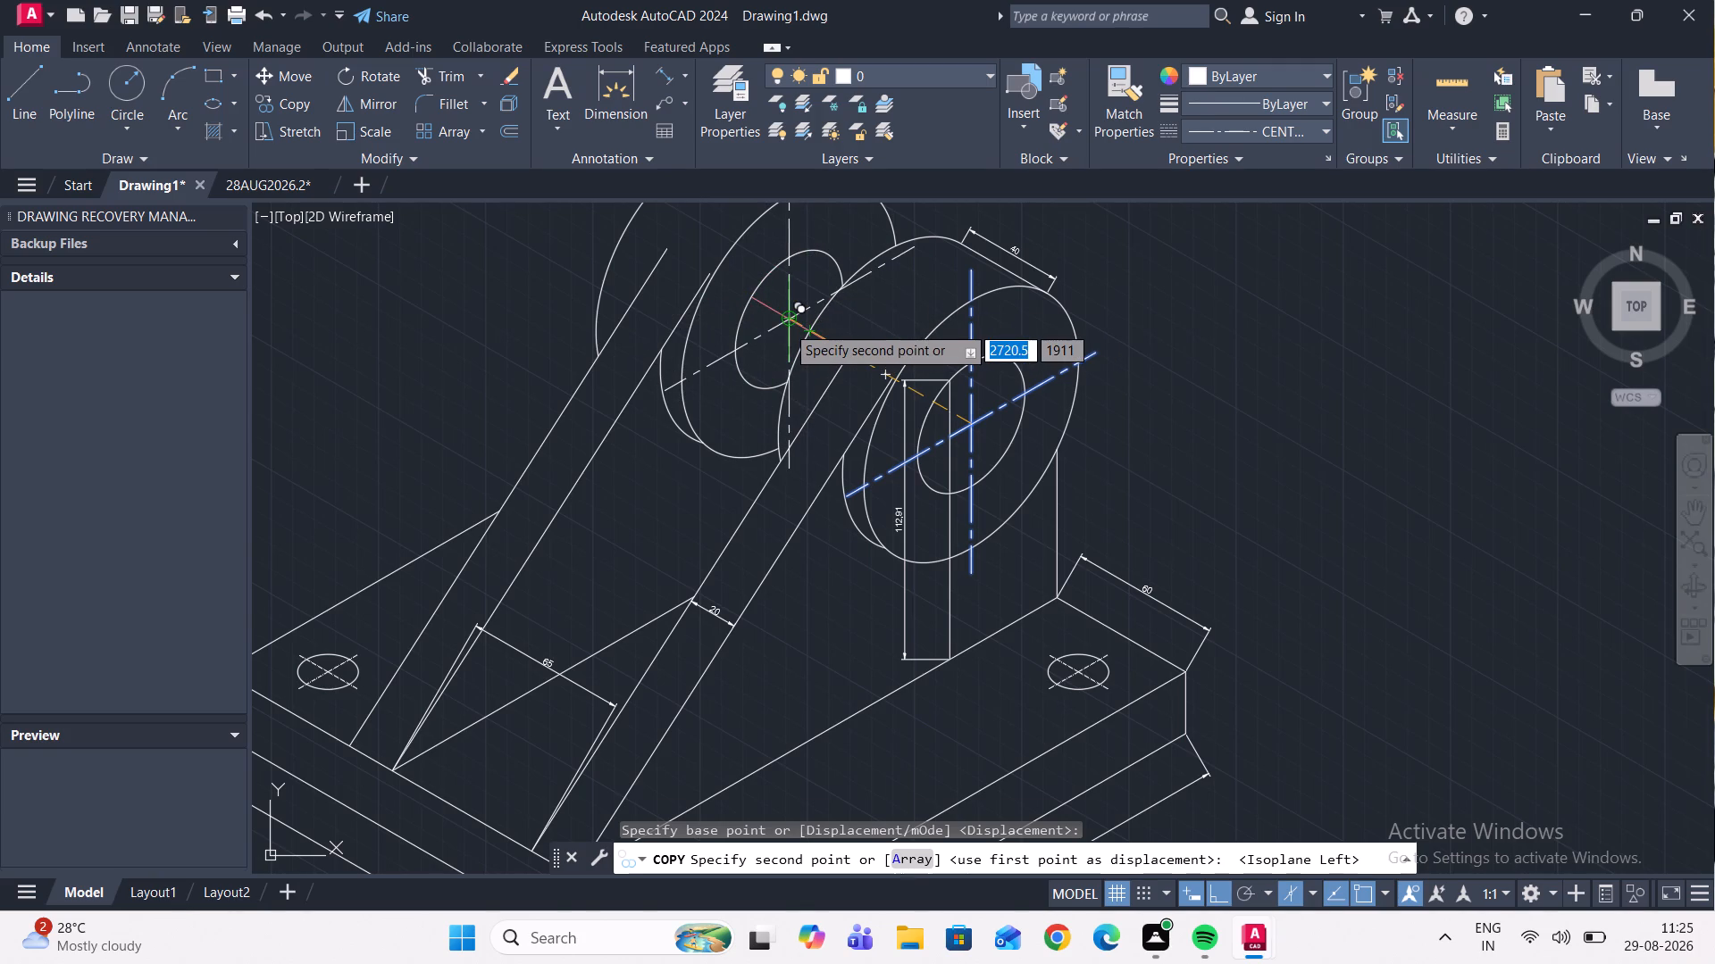
{"action": "scroll", "coordinate": [786, 325], "scroll_direction": "down", "scroll_amount": 2}
{"action": "scroll", "coordinate": [786, 318], "scroll_direction": "up", "scroll_amount": 2}
{"action": "key", "text": "Escape"}
{"action": "scroll", "coordinate": [787, 316], "scroll_direction": "down", "scroll_amount": 3}
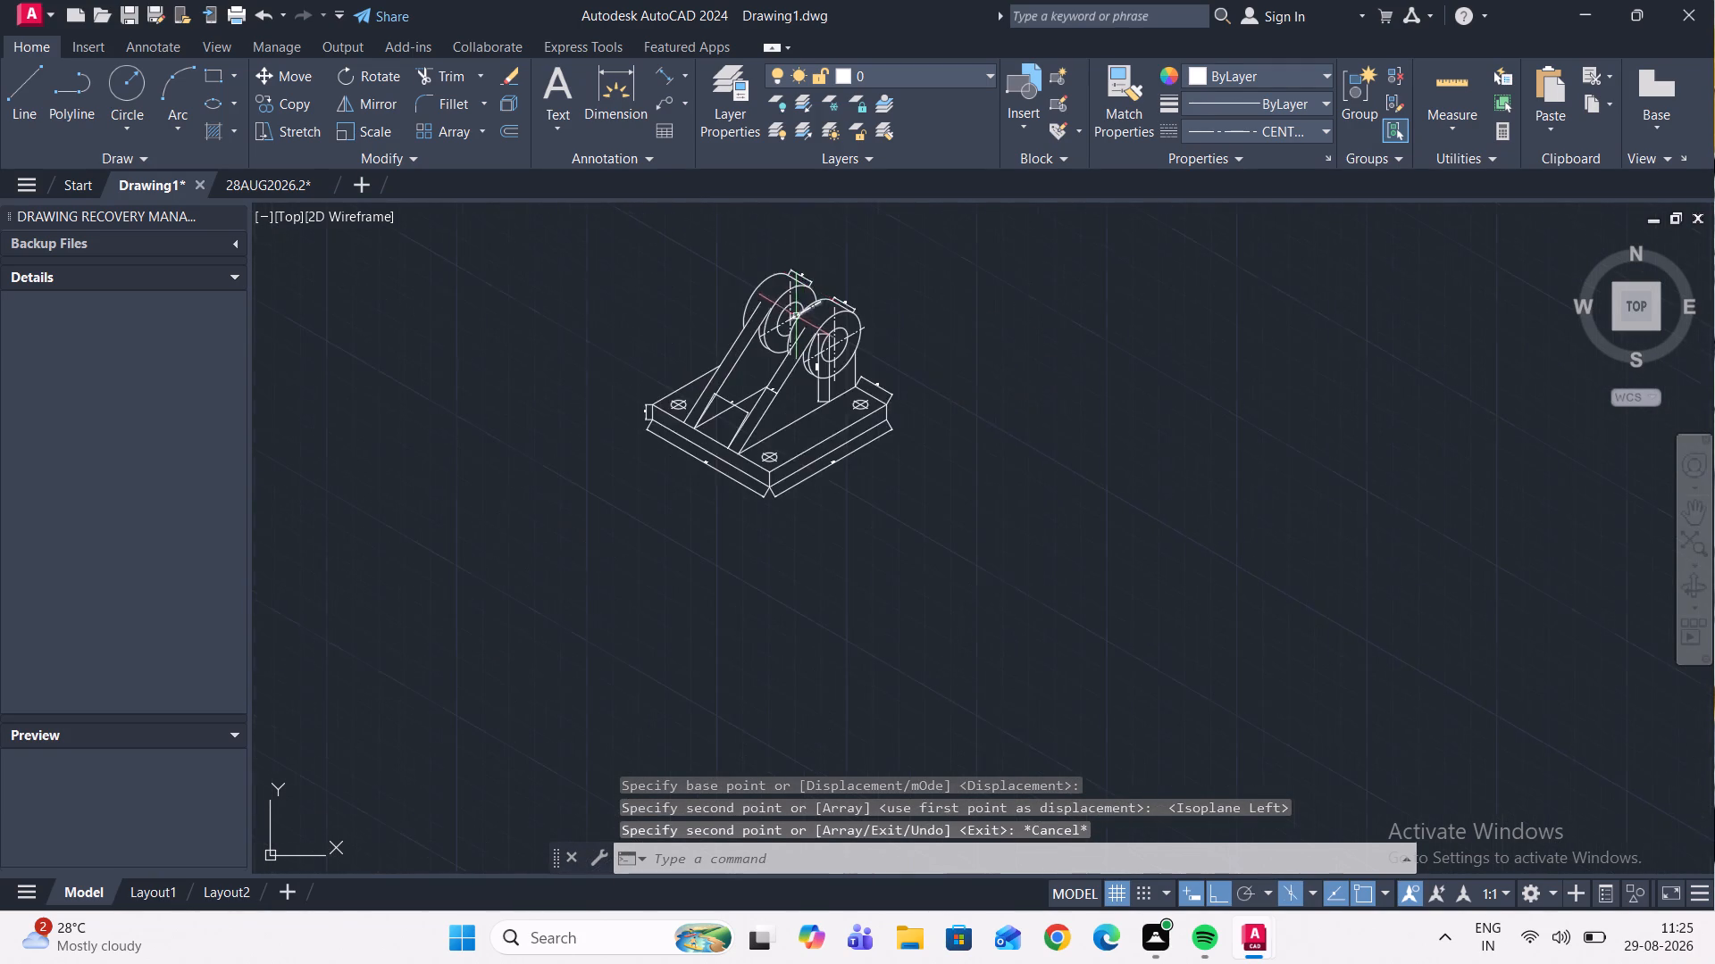
{"action": "scroll", "coordinate": [803, 261], "scroll_direction": "up", "scroll_amount": 2}
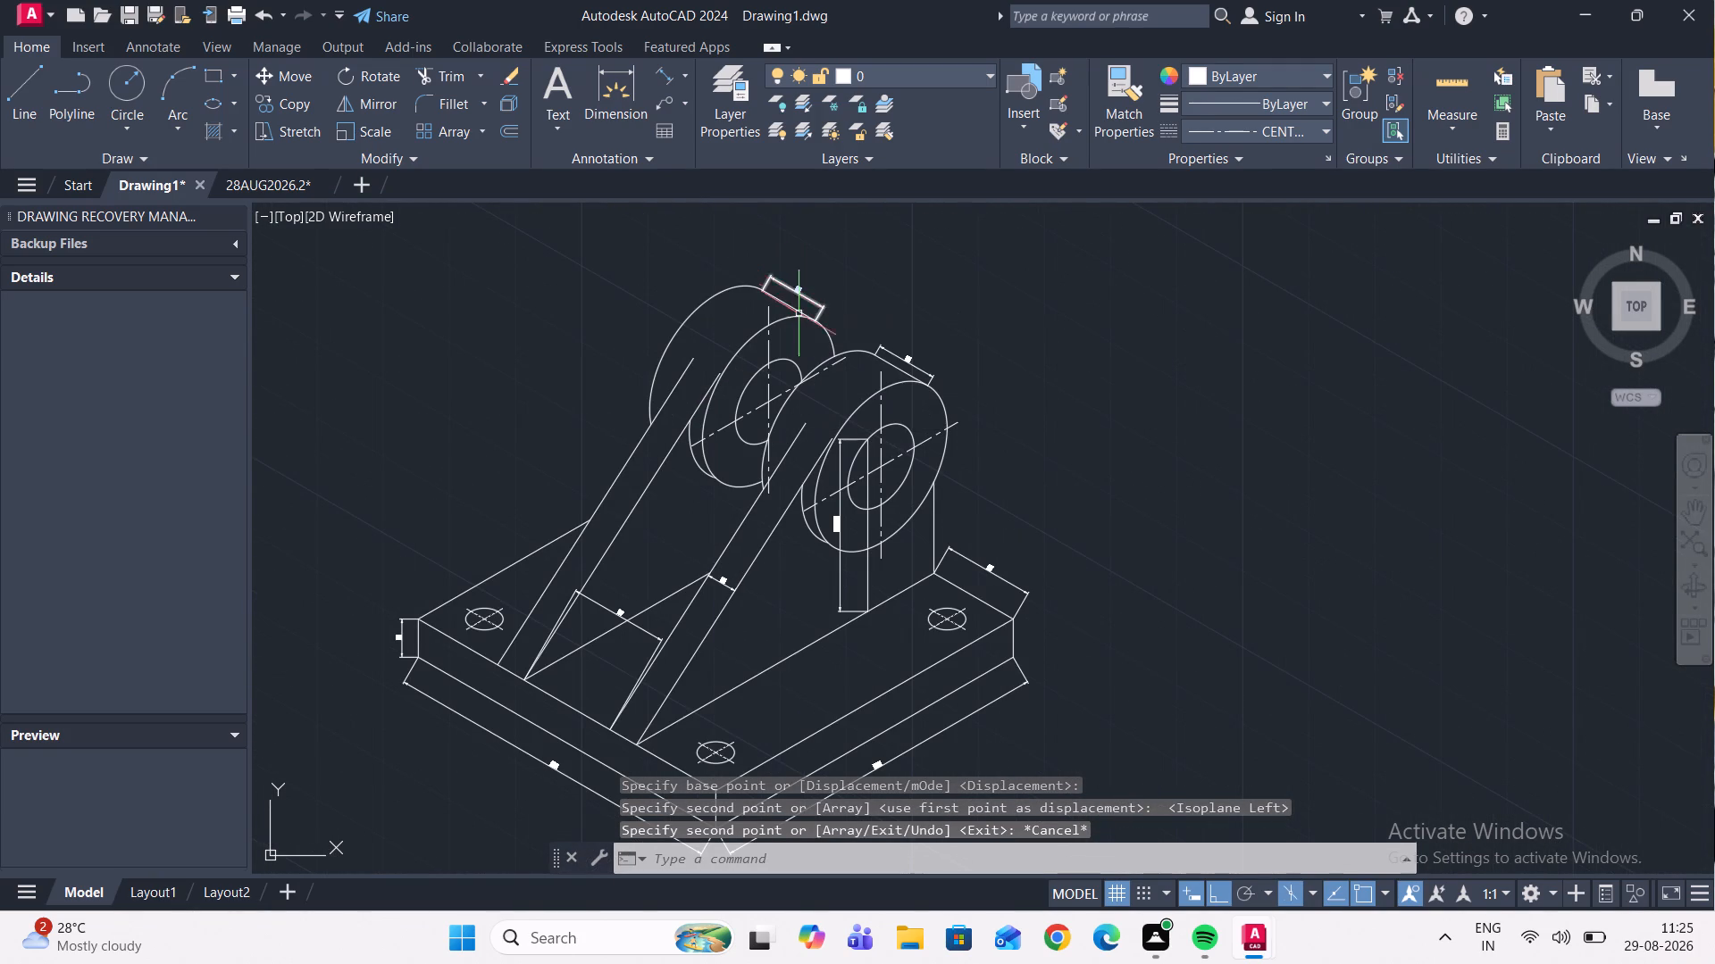
Trim the rear upright's vertical and 30° centre lines where they pass behind the front upright.
{"action": "left_click", "coordinate": [445, 77]}
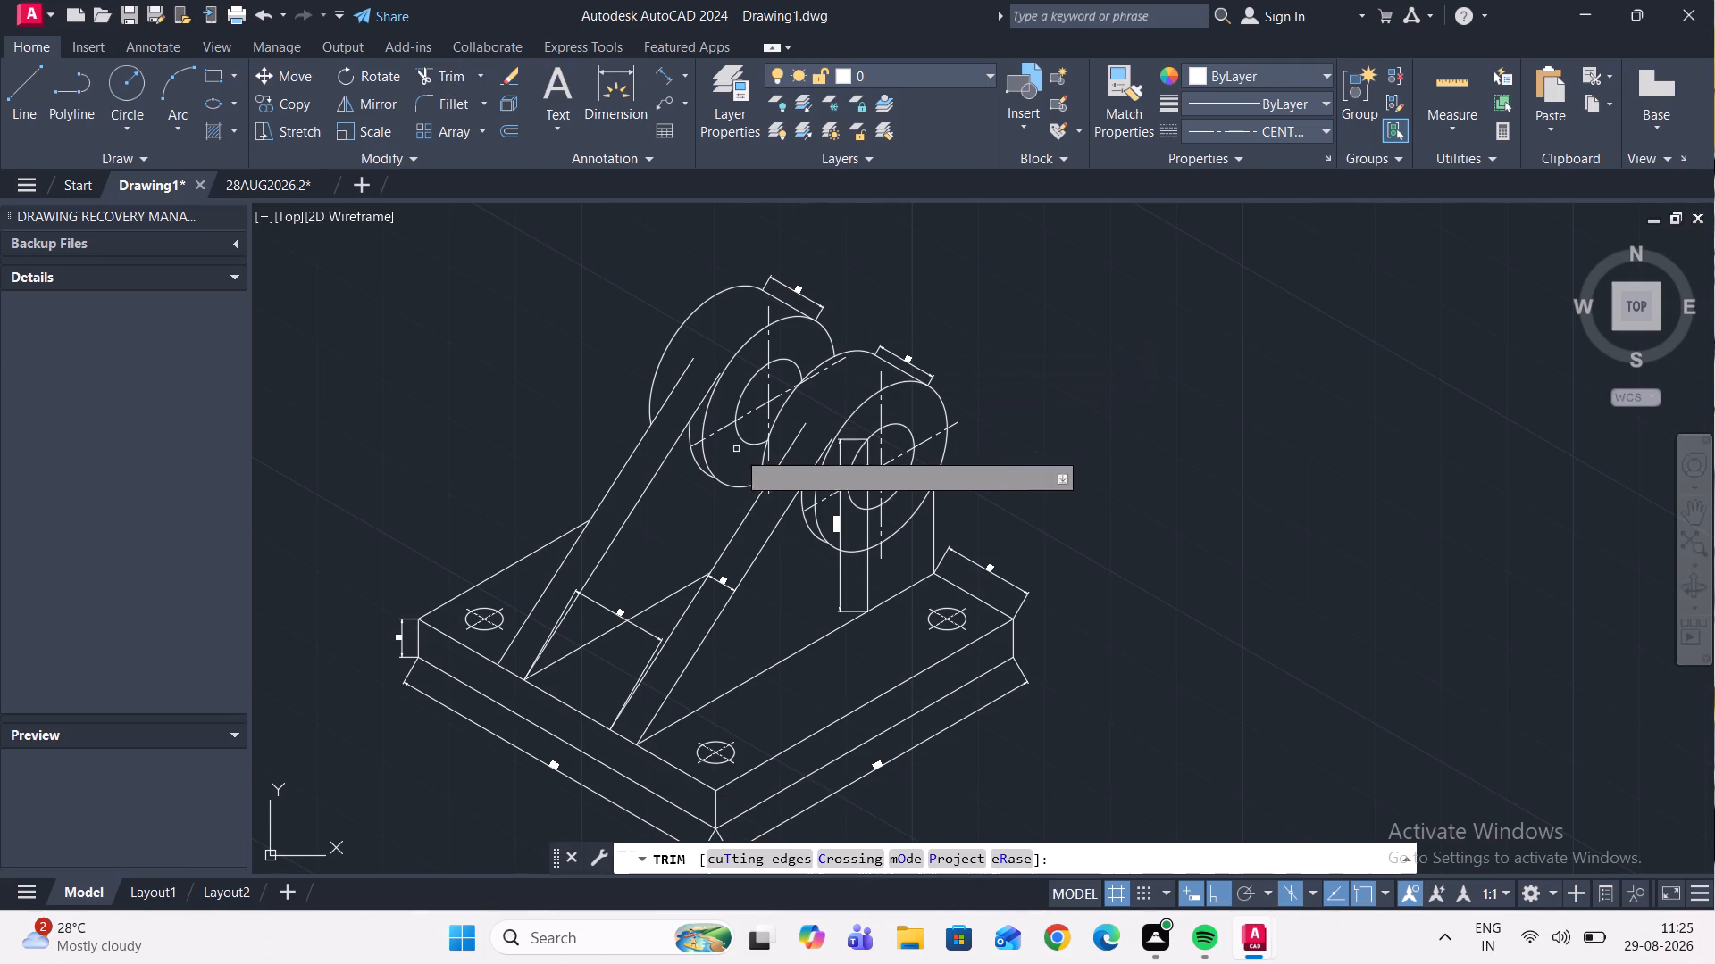
{"action": "scroll", "coordinate": [751, 453], "scroll_direction": "up", "scroll_amount": 3}
{"action": "left_click", "coordinate": [816, 425]}
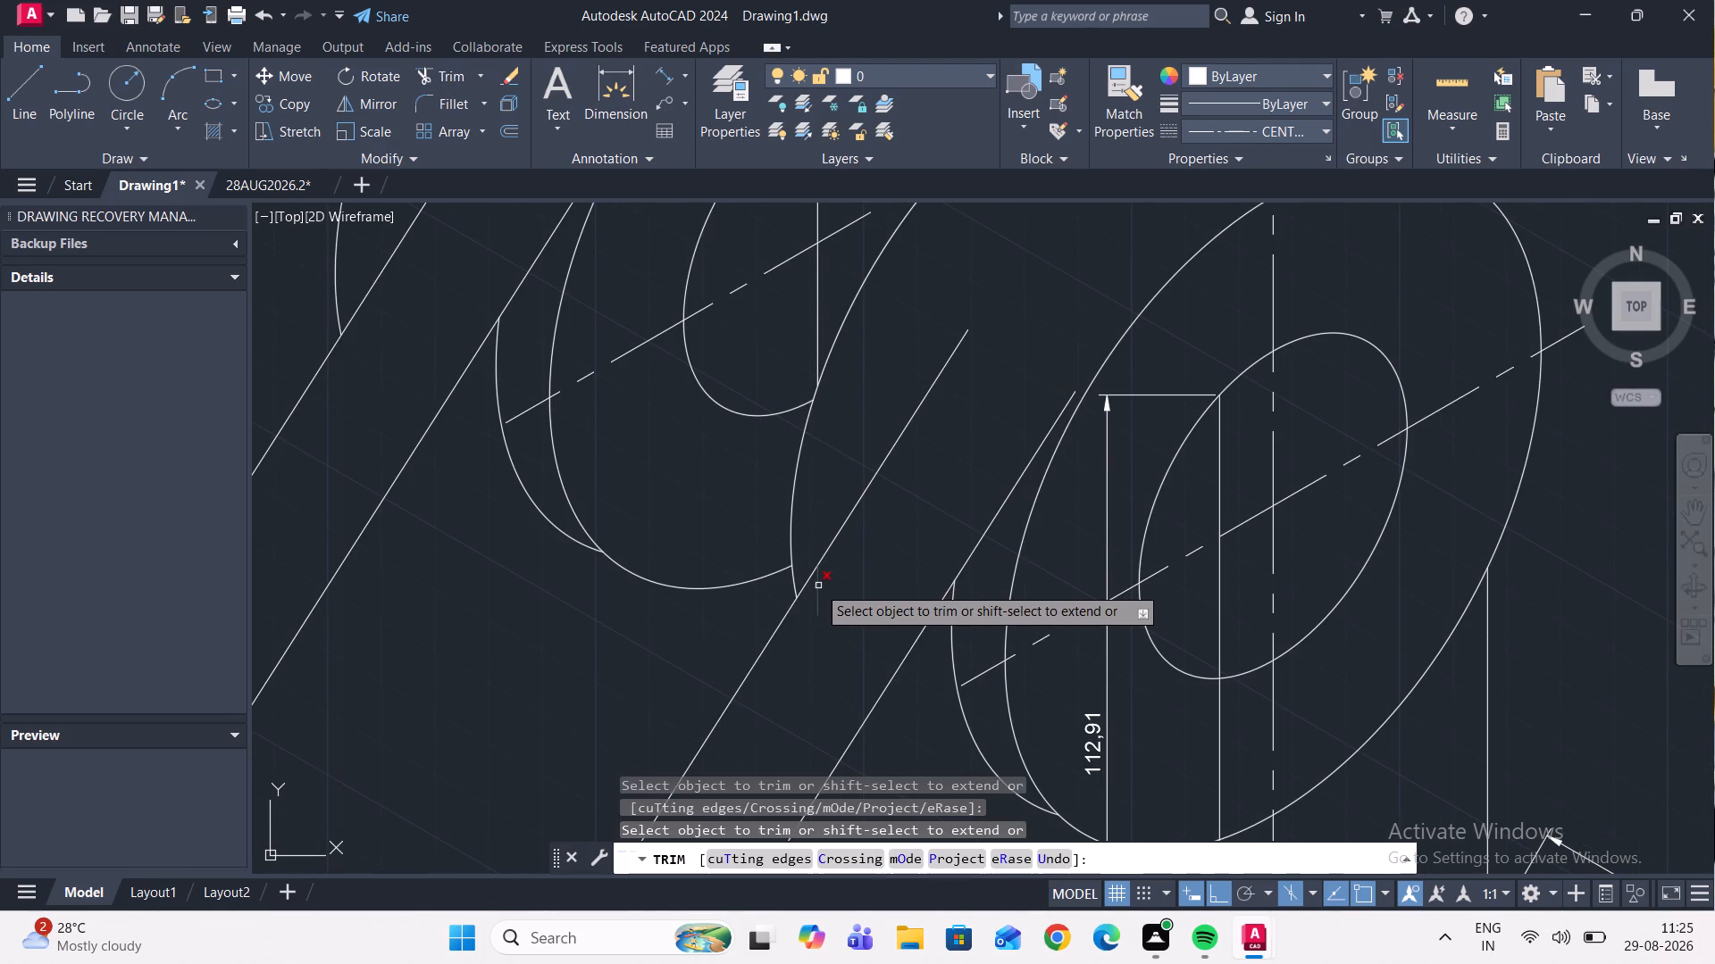
{"action": "left_click", "coordinate": [816, 586]}
{"action": "scroll", "coordinate": [853, 523], "scroll_direction": "down", "scroll_amount": 3}
{"action": "scroll", "coordinate": [853, 422], "scroll_direction": "up", "scroll_amount": 3}
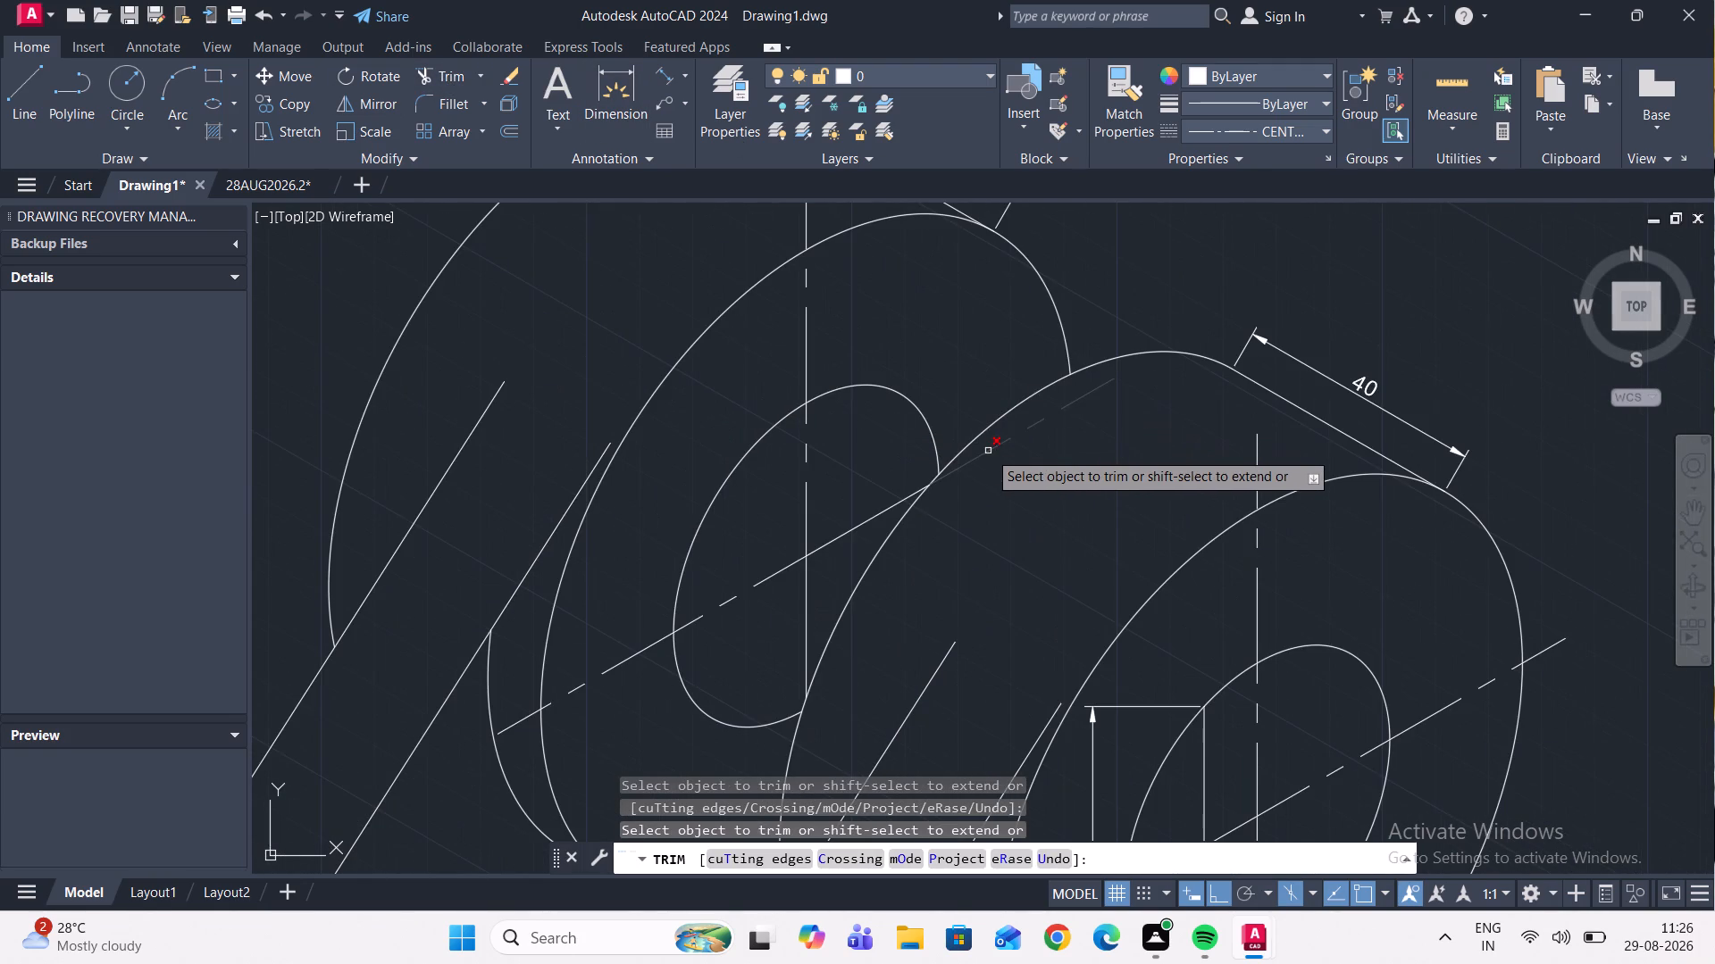
{"action": "left_click", "coordinate": [988, 451]}
{"action": "scroll", "coordinate": [980, 460], "scroll_direction": "down", "scroll_amount": 3}
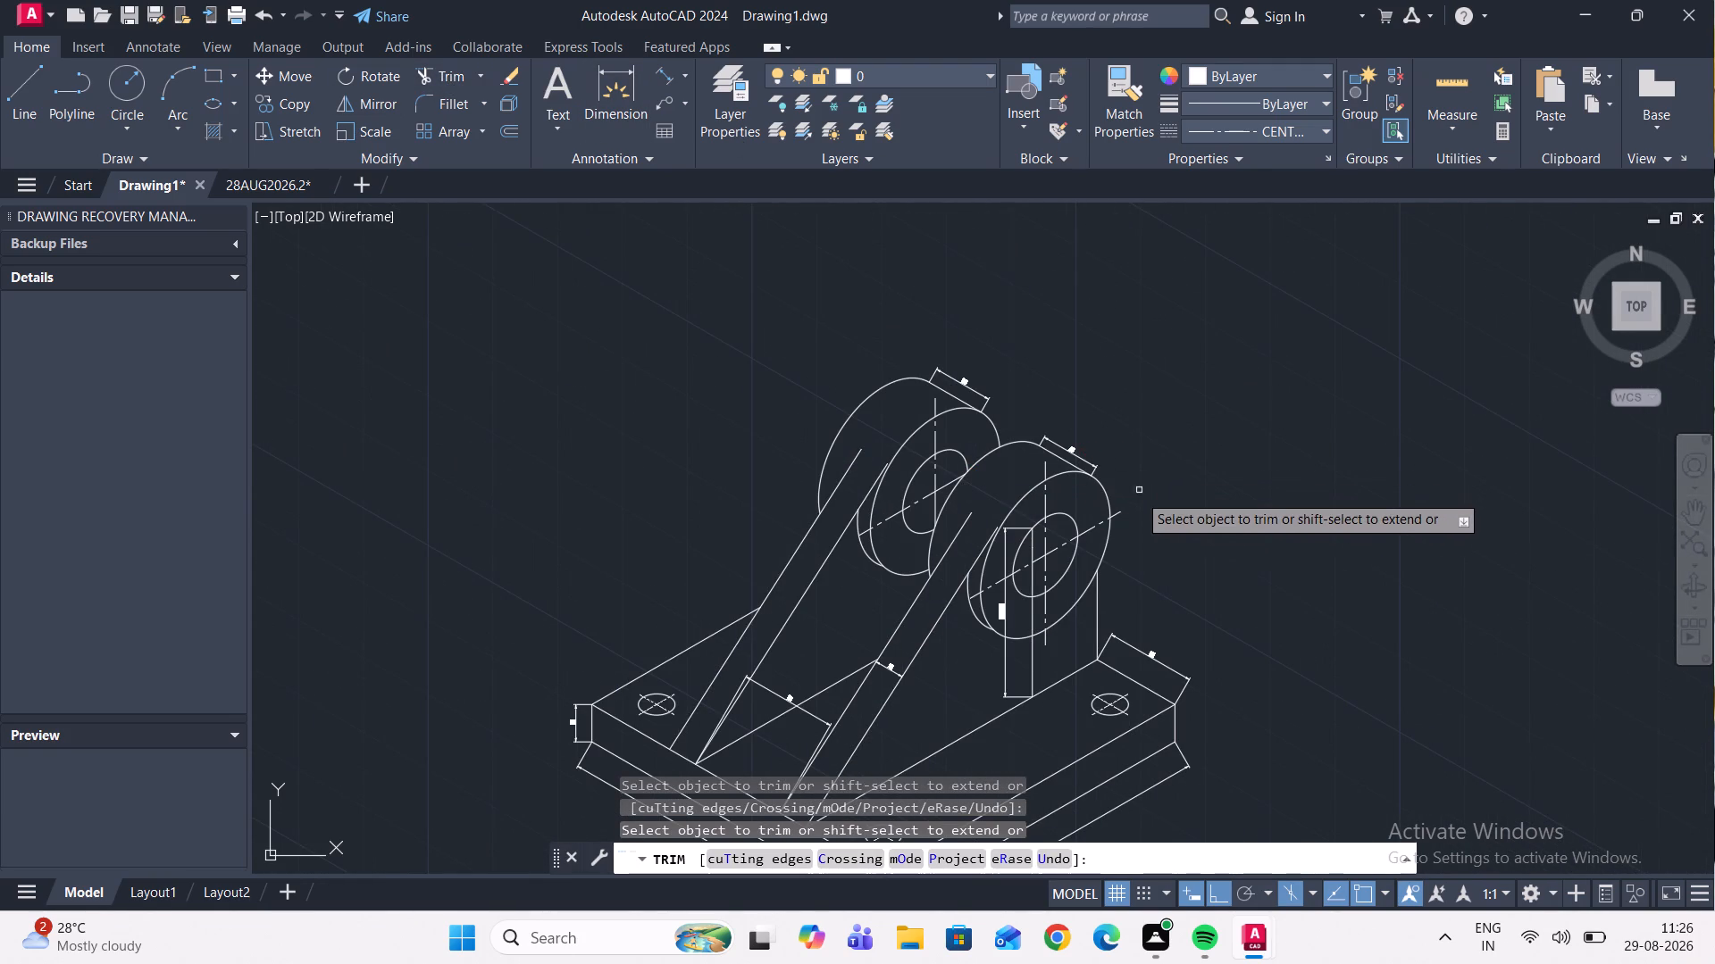
{"action": "scroll", "coordinate": [1109, 550], "scroll_direction": "up", "scroll_amount": 1}
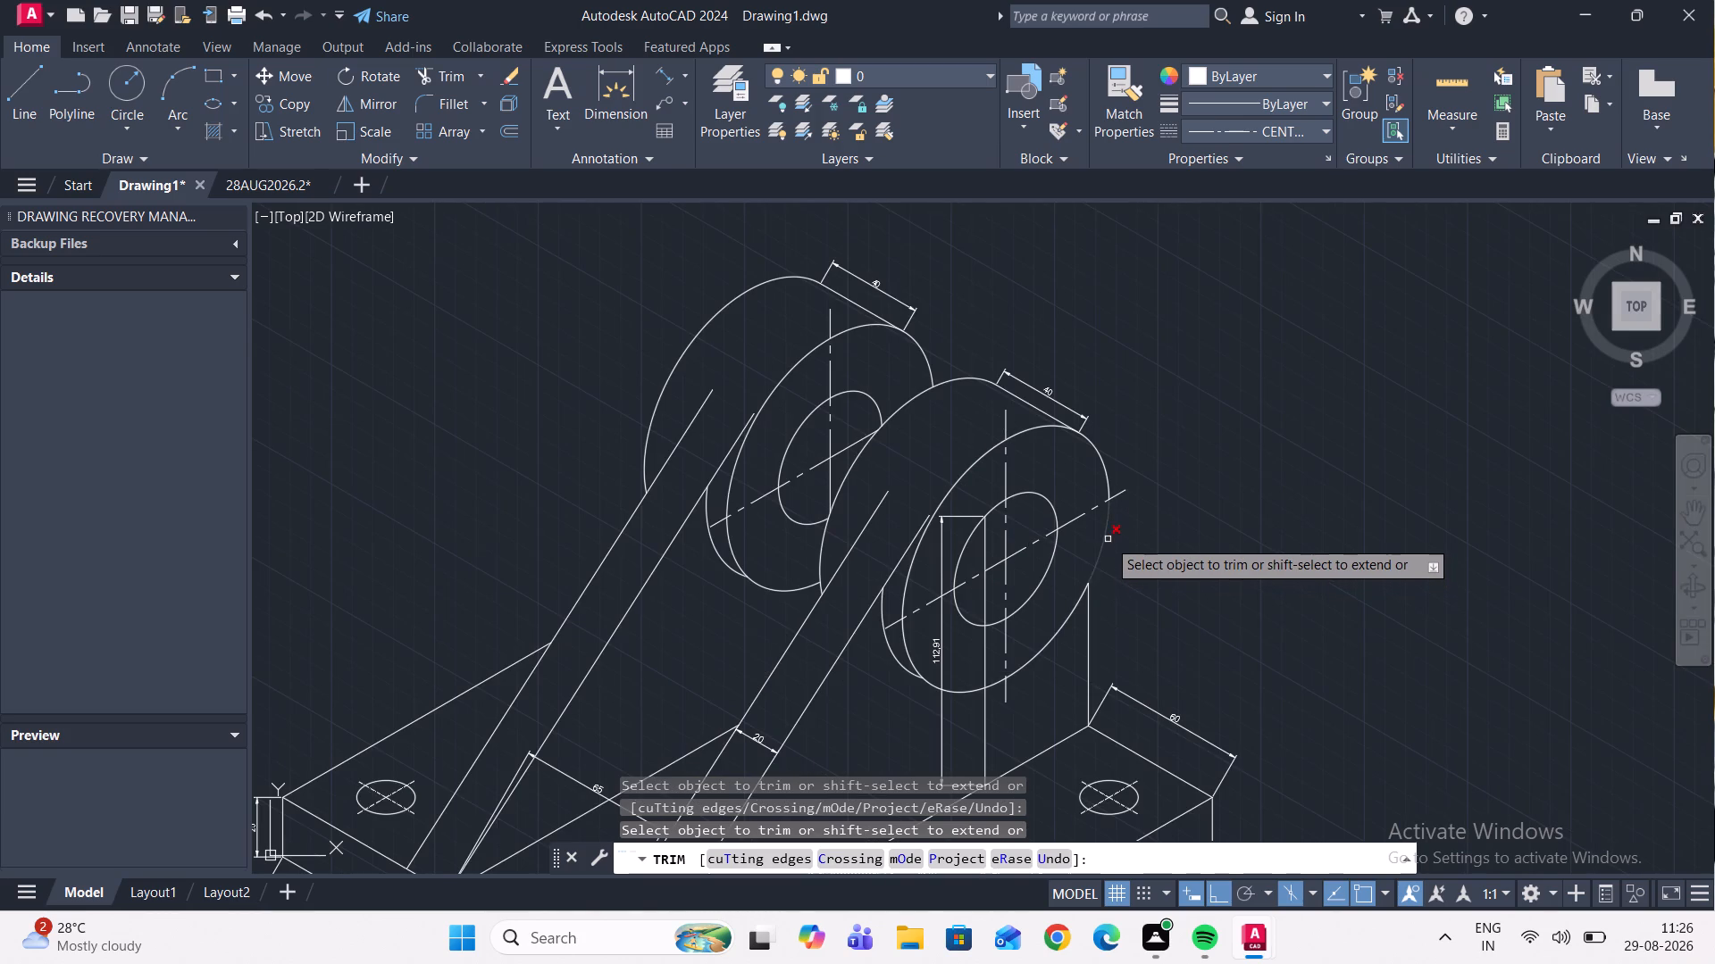
{"action": "scroll", "coordinate": [1108, 539], "scroll_direction": "up", "scroll_amount": 1}
{"action": "scroll", "coordinate": [1105, 528], "scroll_direction": "down", "scroll_amount": 2}
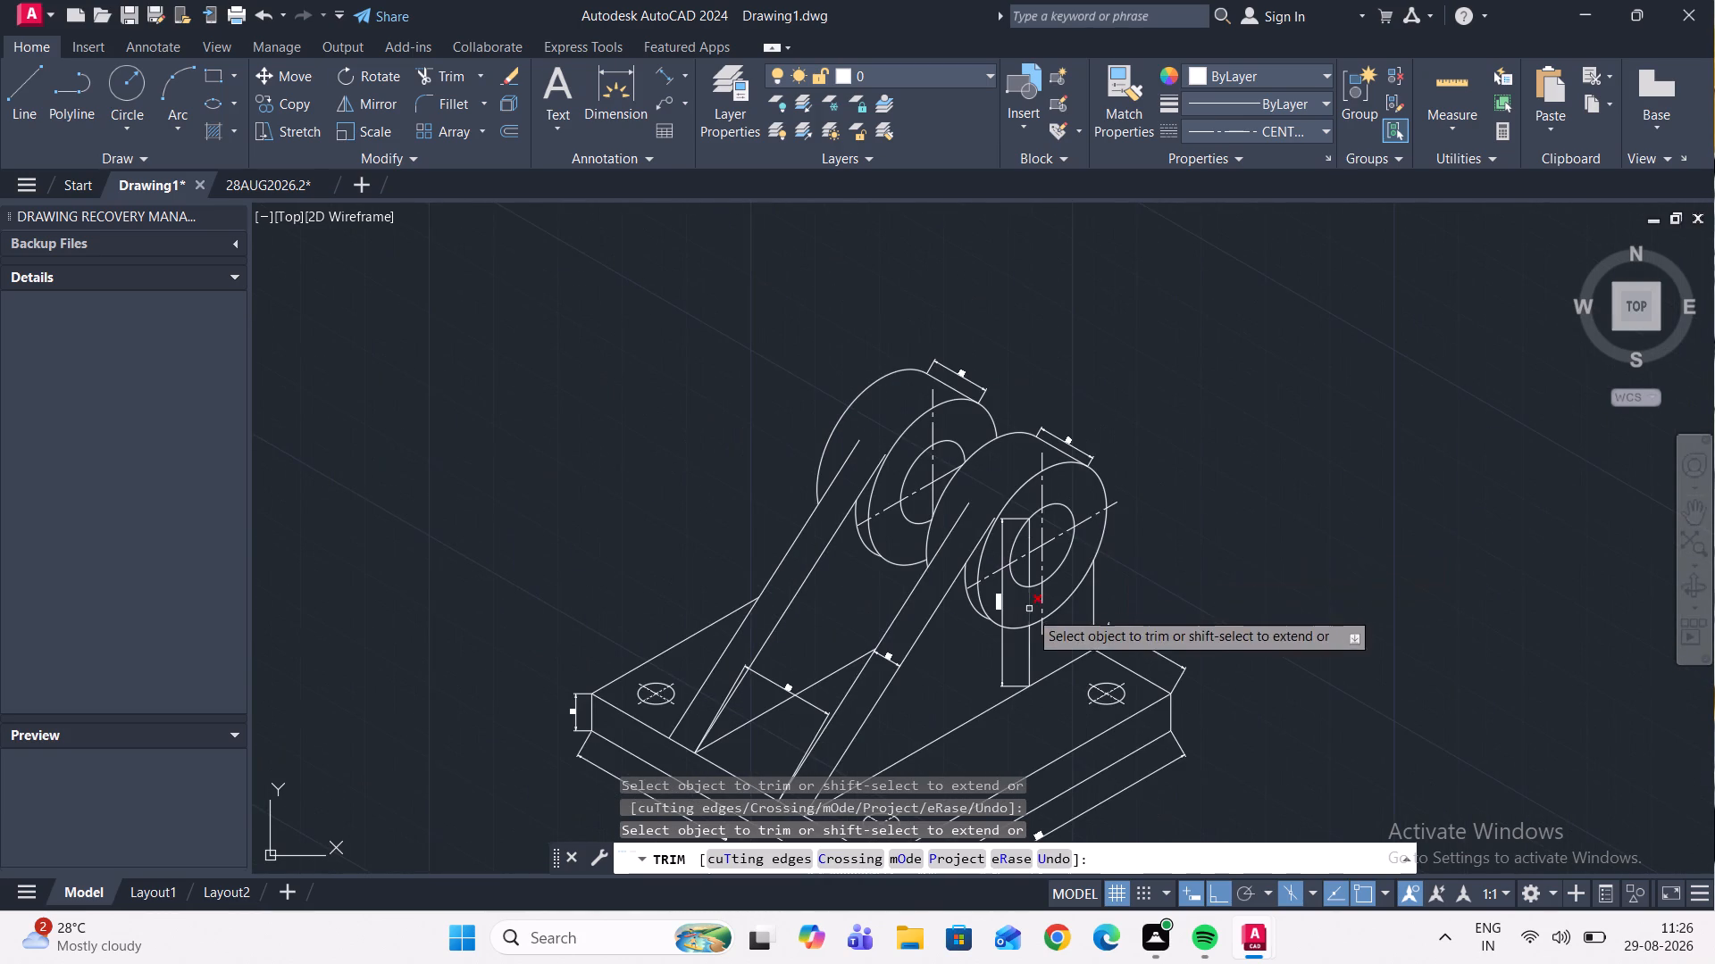
{"action": "scroll", "coordinate": [1007, 607], "scroll_direction": "down", "scroll_amount": 3}
{"action": "scroll", "coordinate": [1012, 668], "scroll_direction": "up", "scroll_amount": 2}
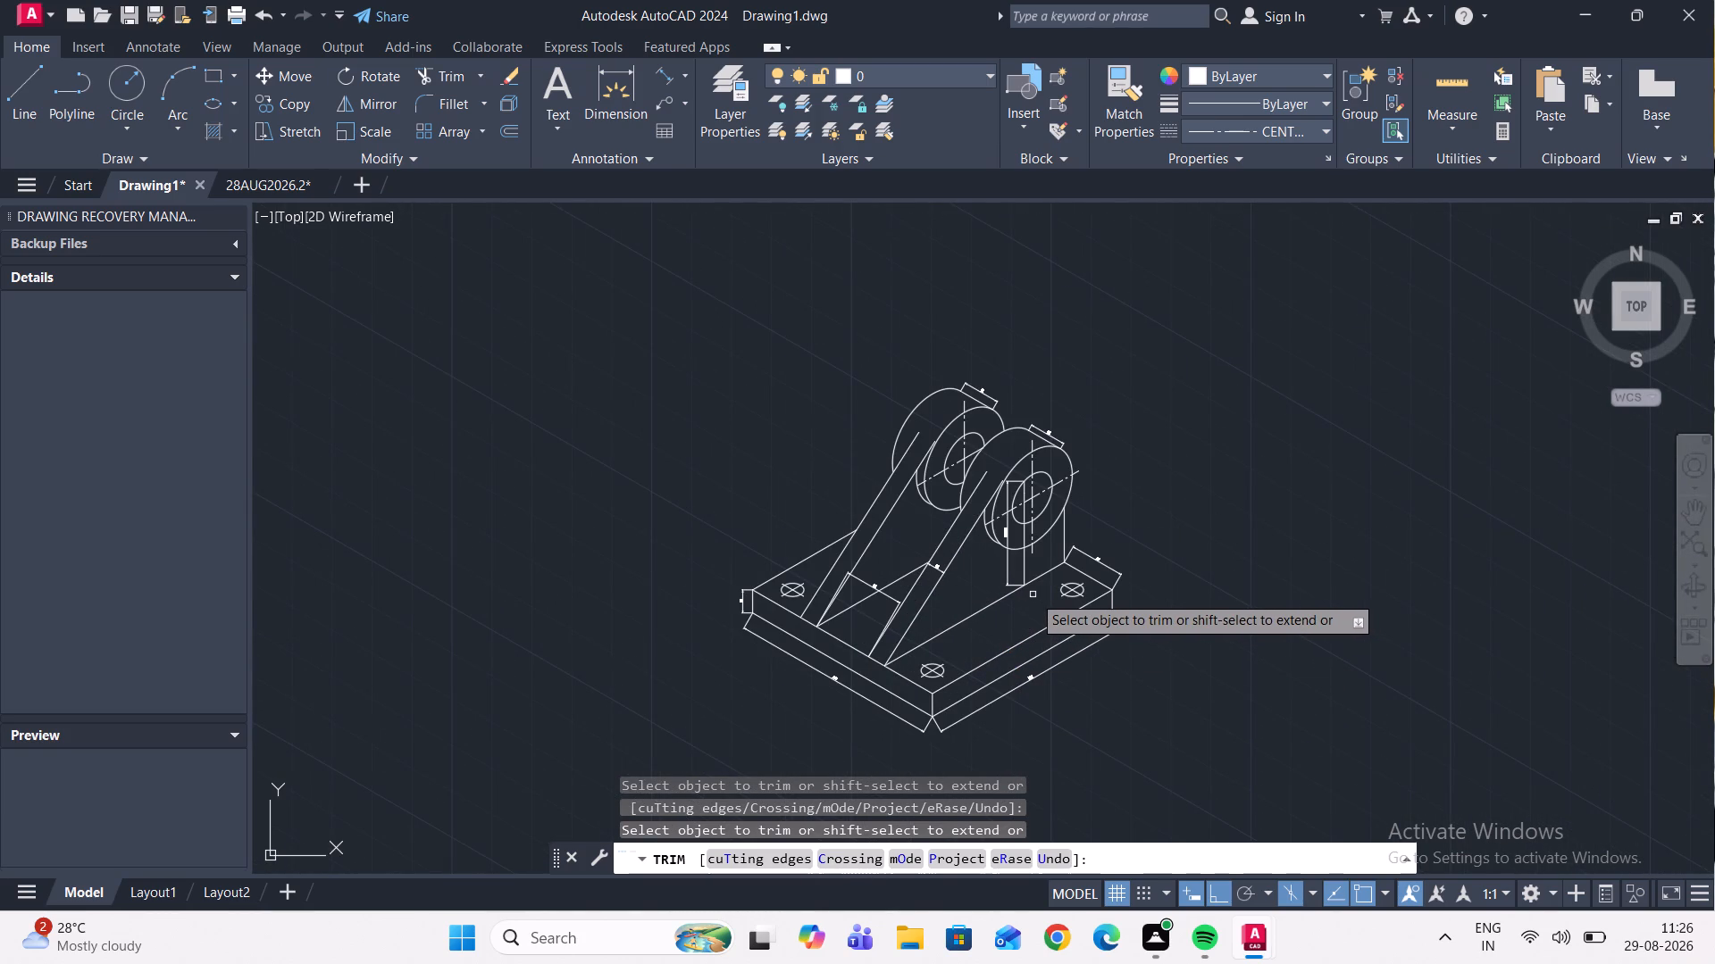
{"action": "scroll", "coordinate": [1033, 596], "scroll_direction": "up", "scroll_amount": 2}
{"action": "scroll", "coordinate": [1033, 596], "scroll_direction": "down", "scroll_amount": 1}
{"action": "key", "text": "Escape"}
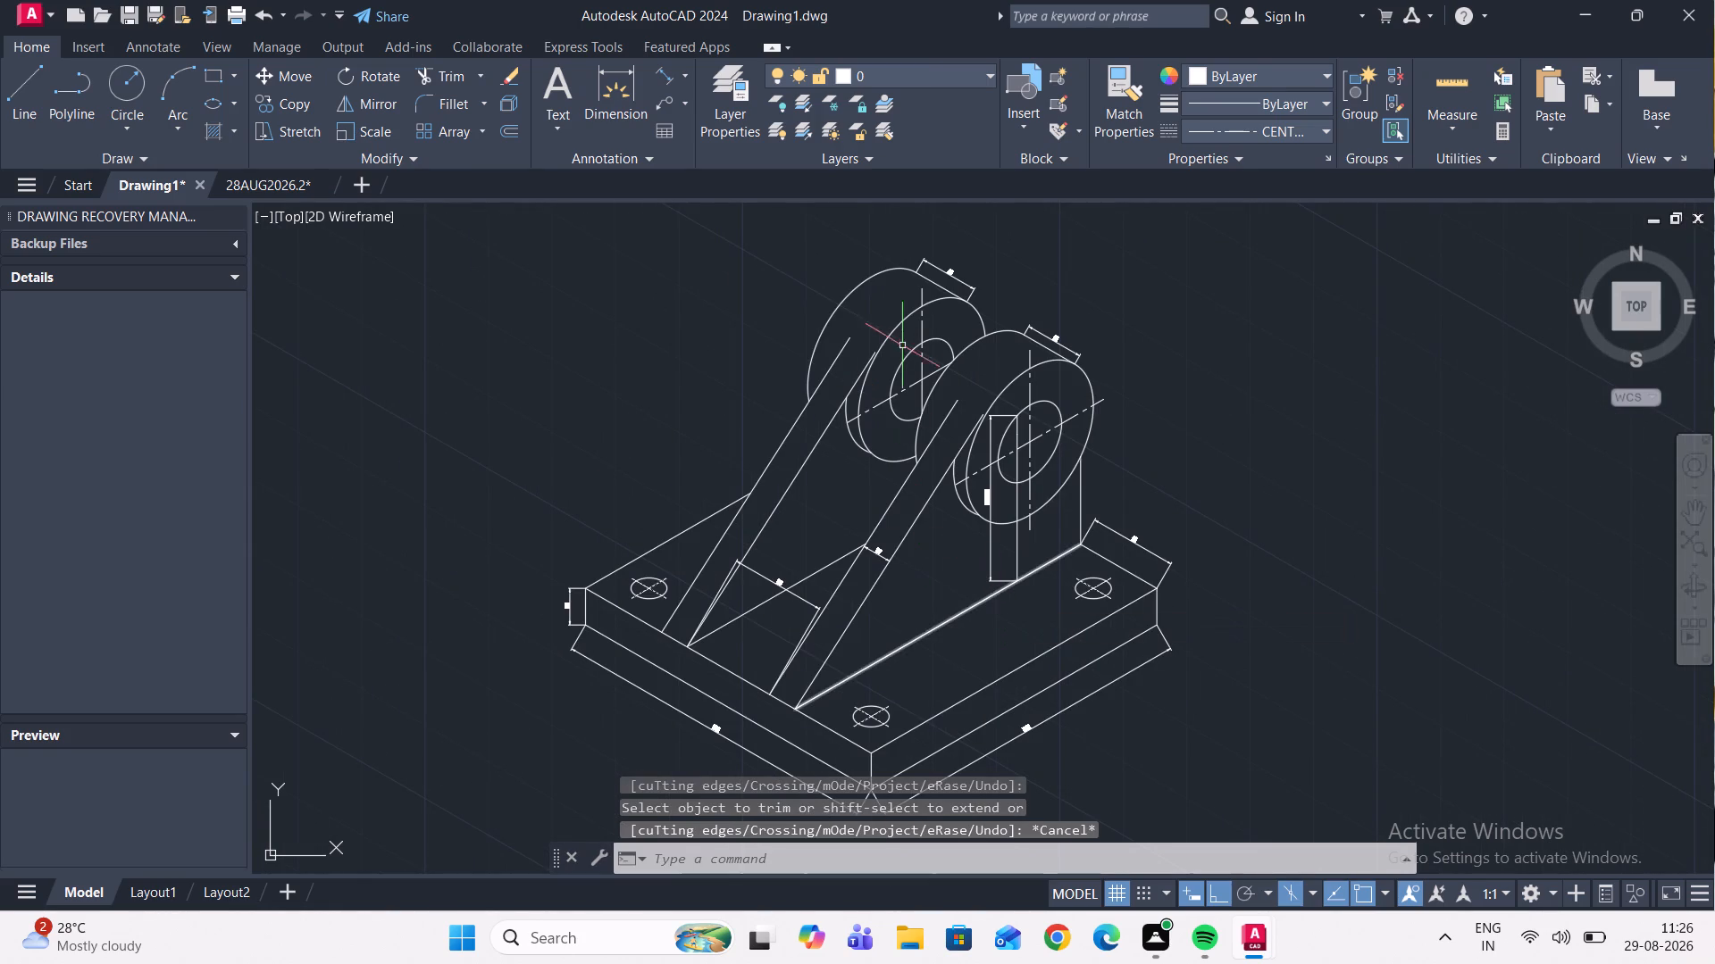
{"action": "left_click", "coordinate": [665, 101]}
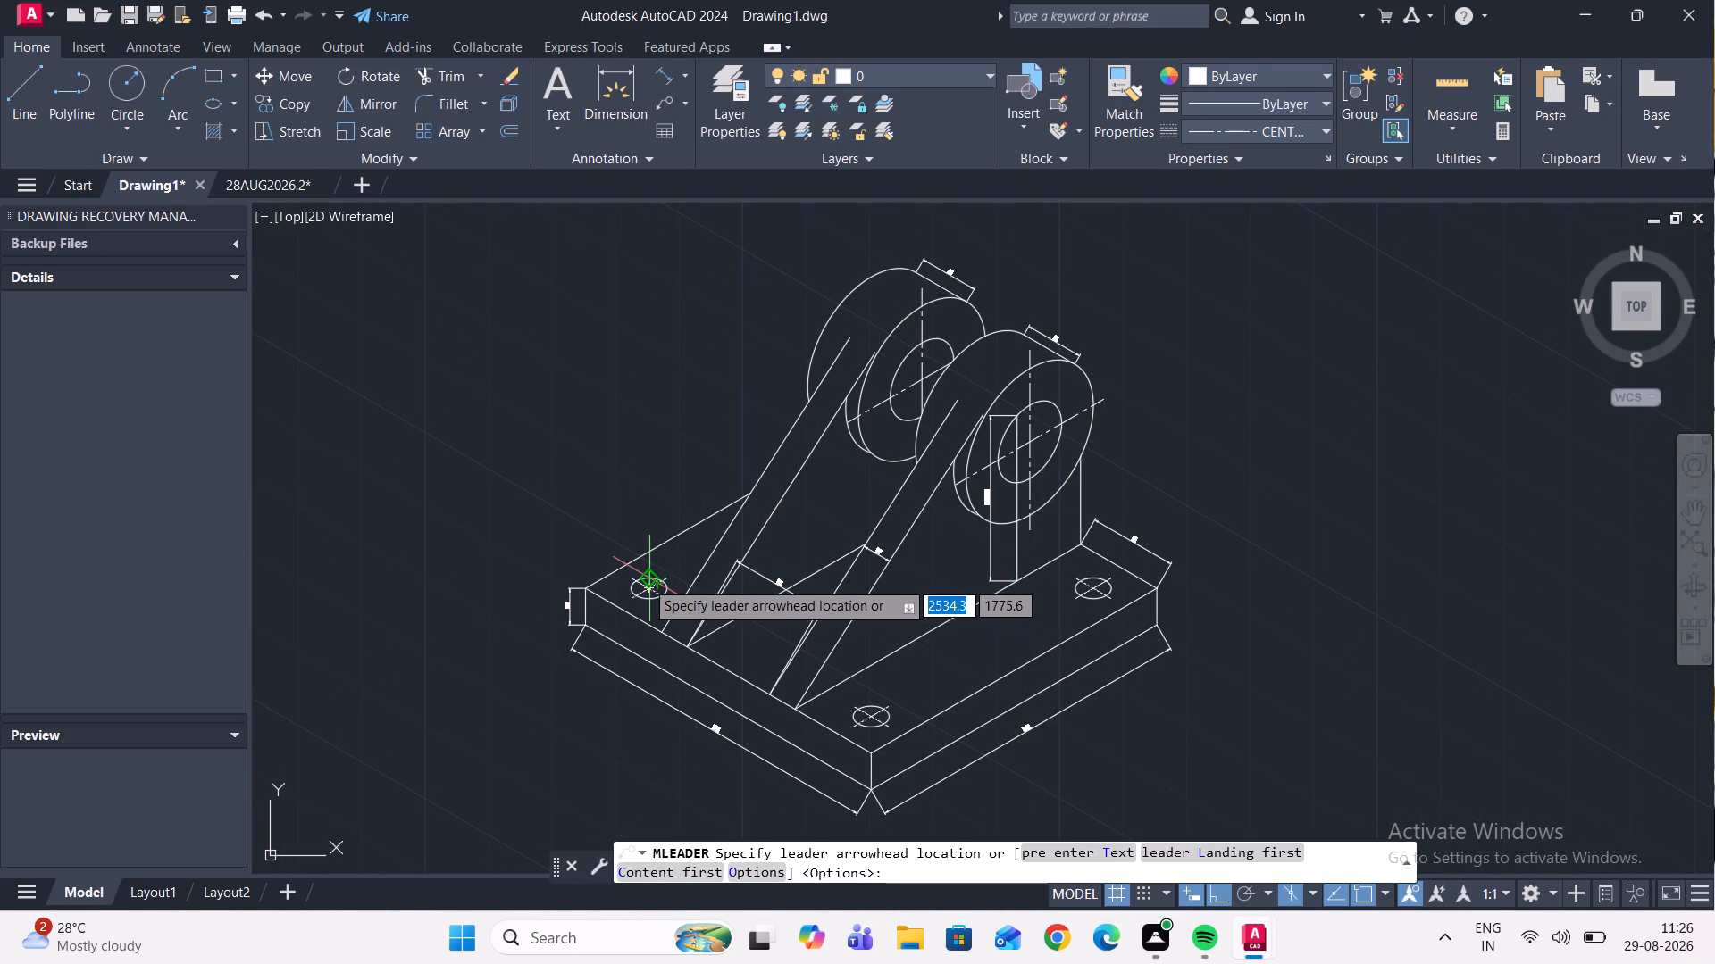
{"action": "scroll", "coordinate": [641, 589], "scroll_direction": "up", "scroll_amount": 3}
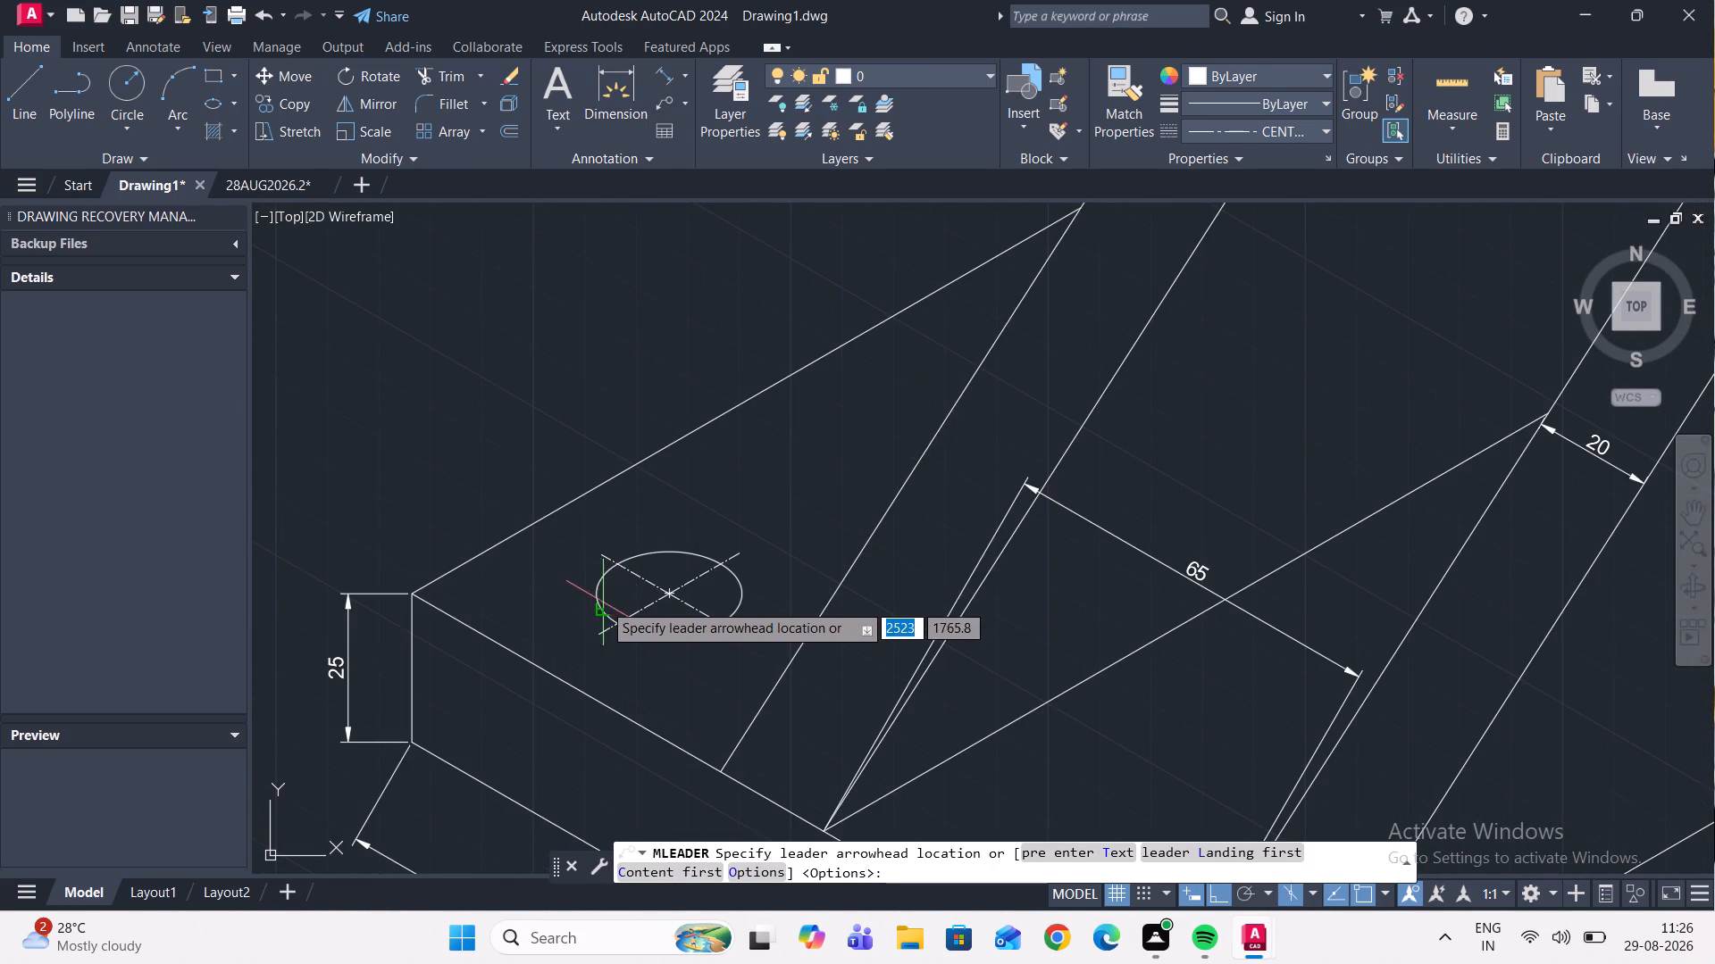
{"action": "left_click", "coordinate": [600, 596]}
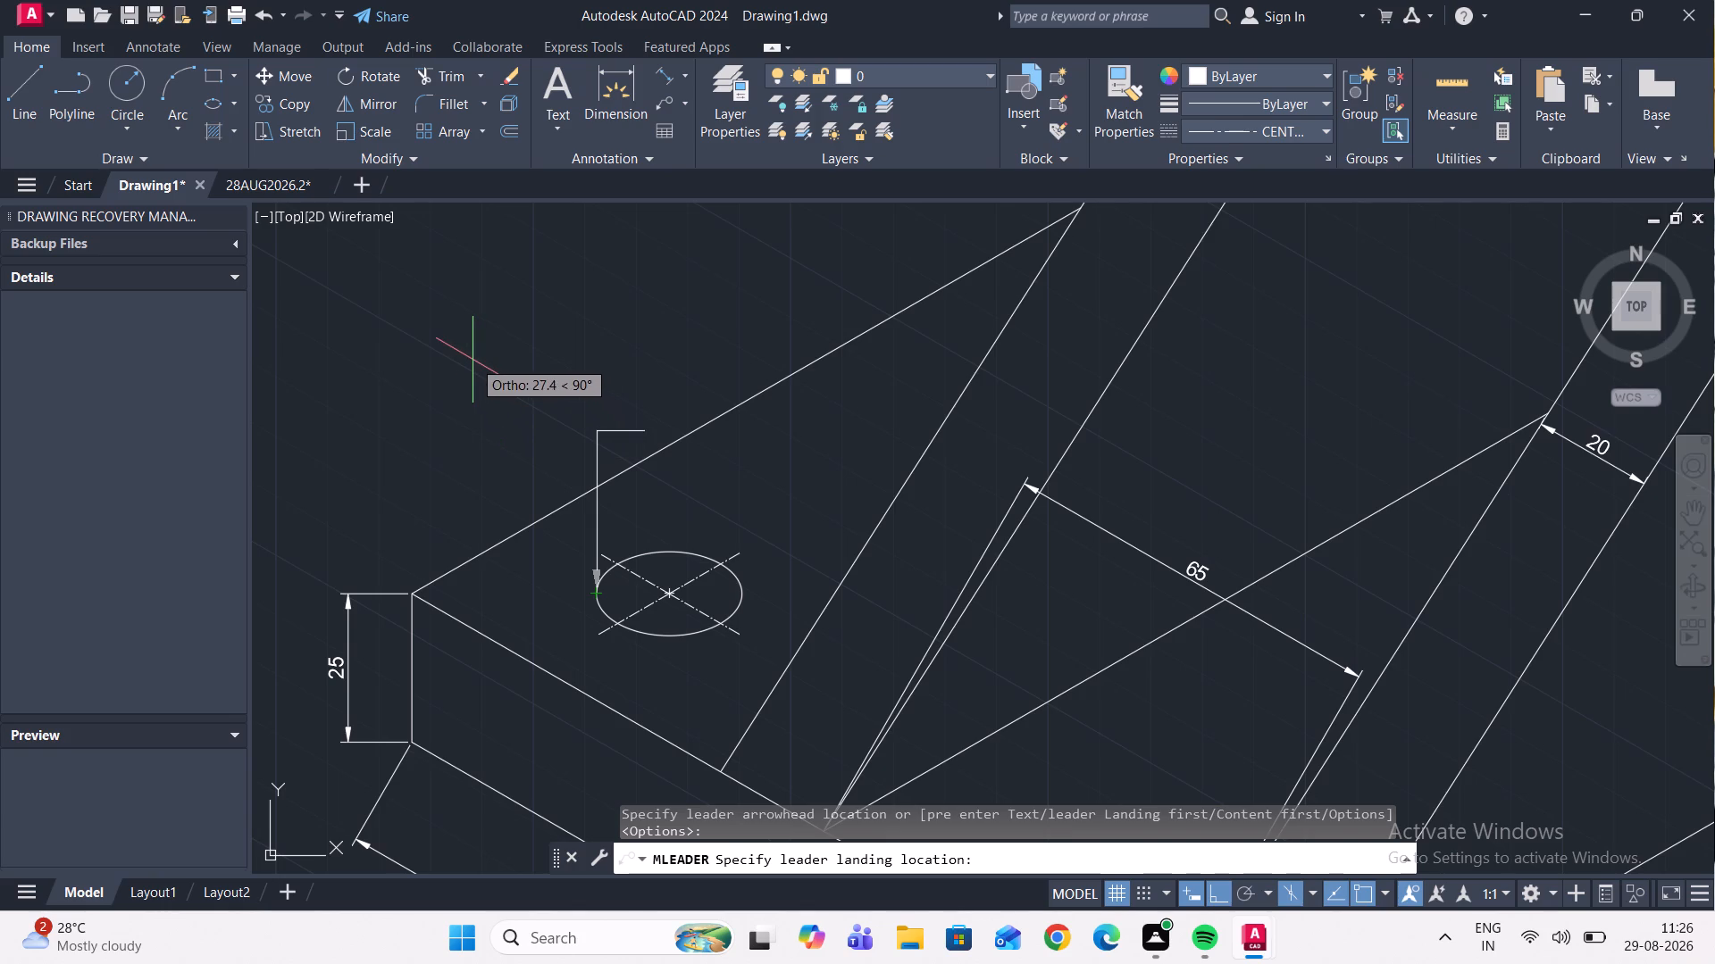
Turn ortho mode off, abandon the open leader, and set the current linetype to ByLayer.
{"action": "left_click", "coordinate": [1209, 893]}
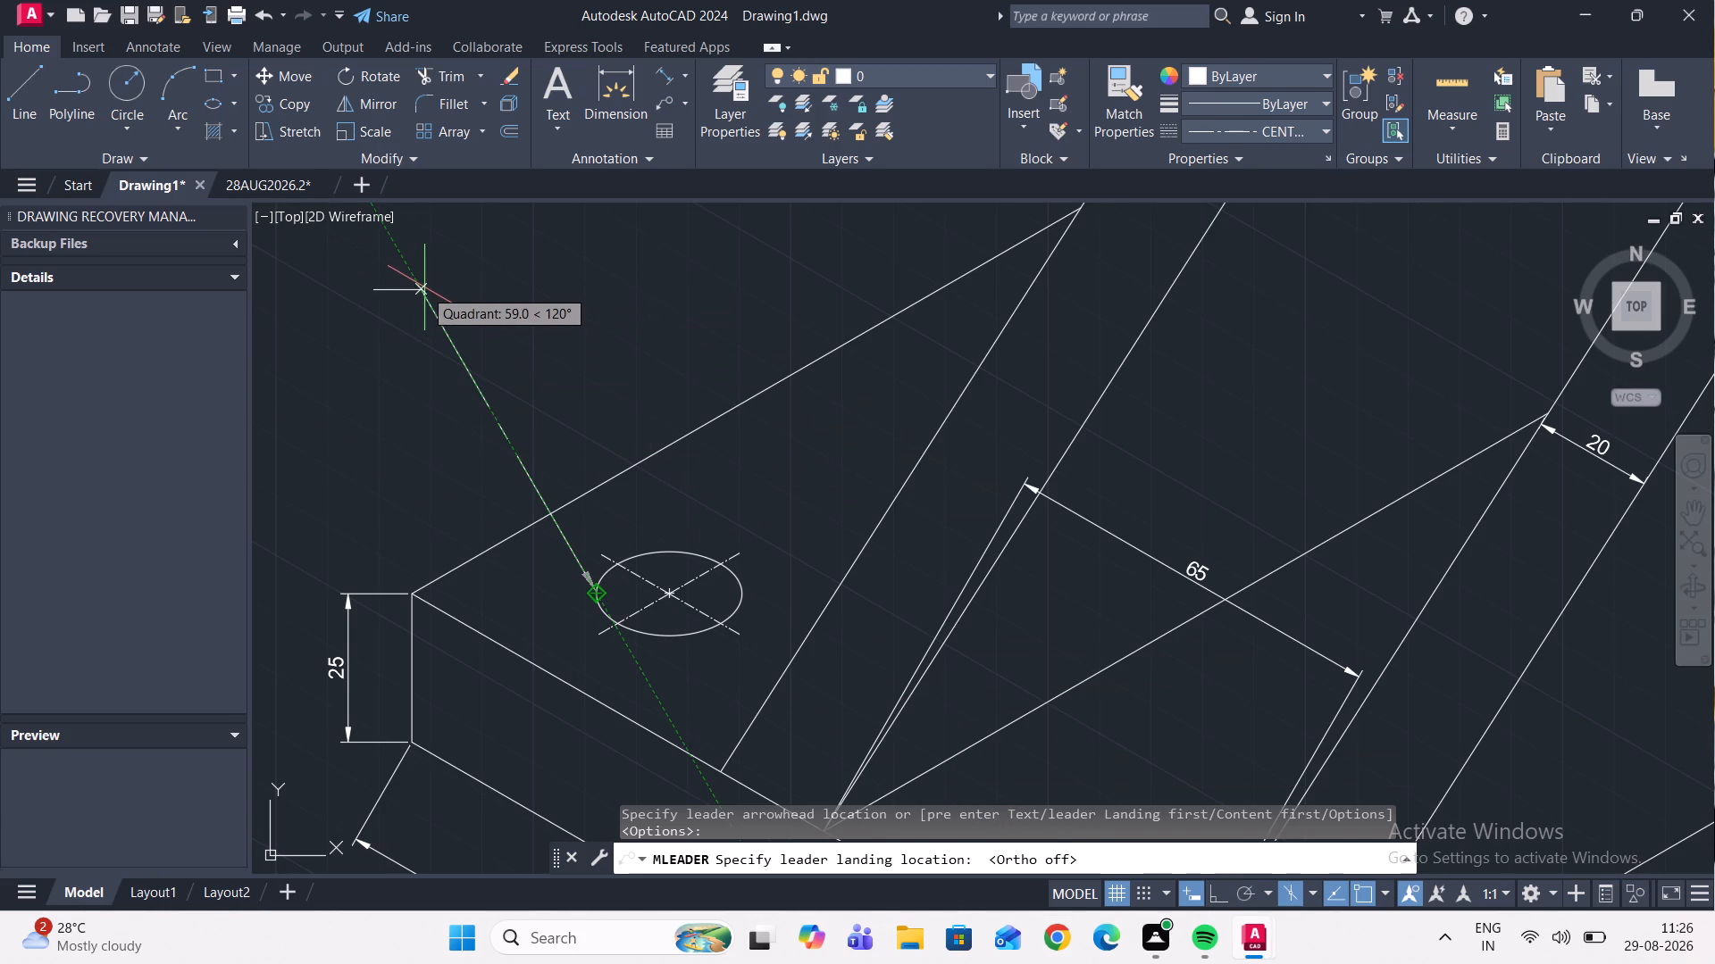
{"action": "key", "text": "Escape"}
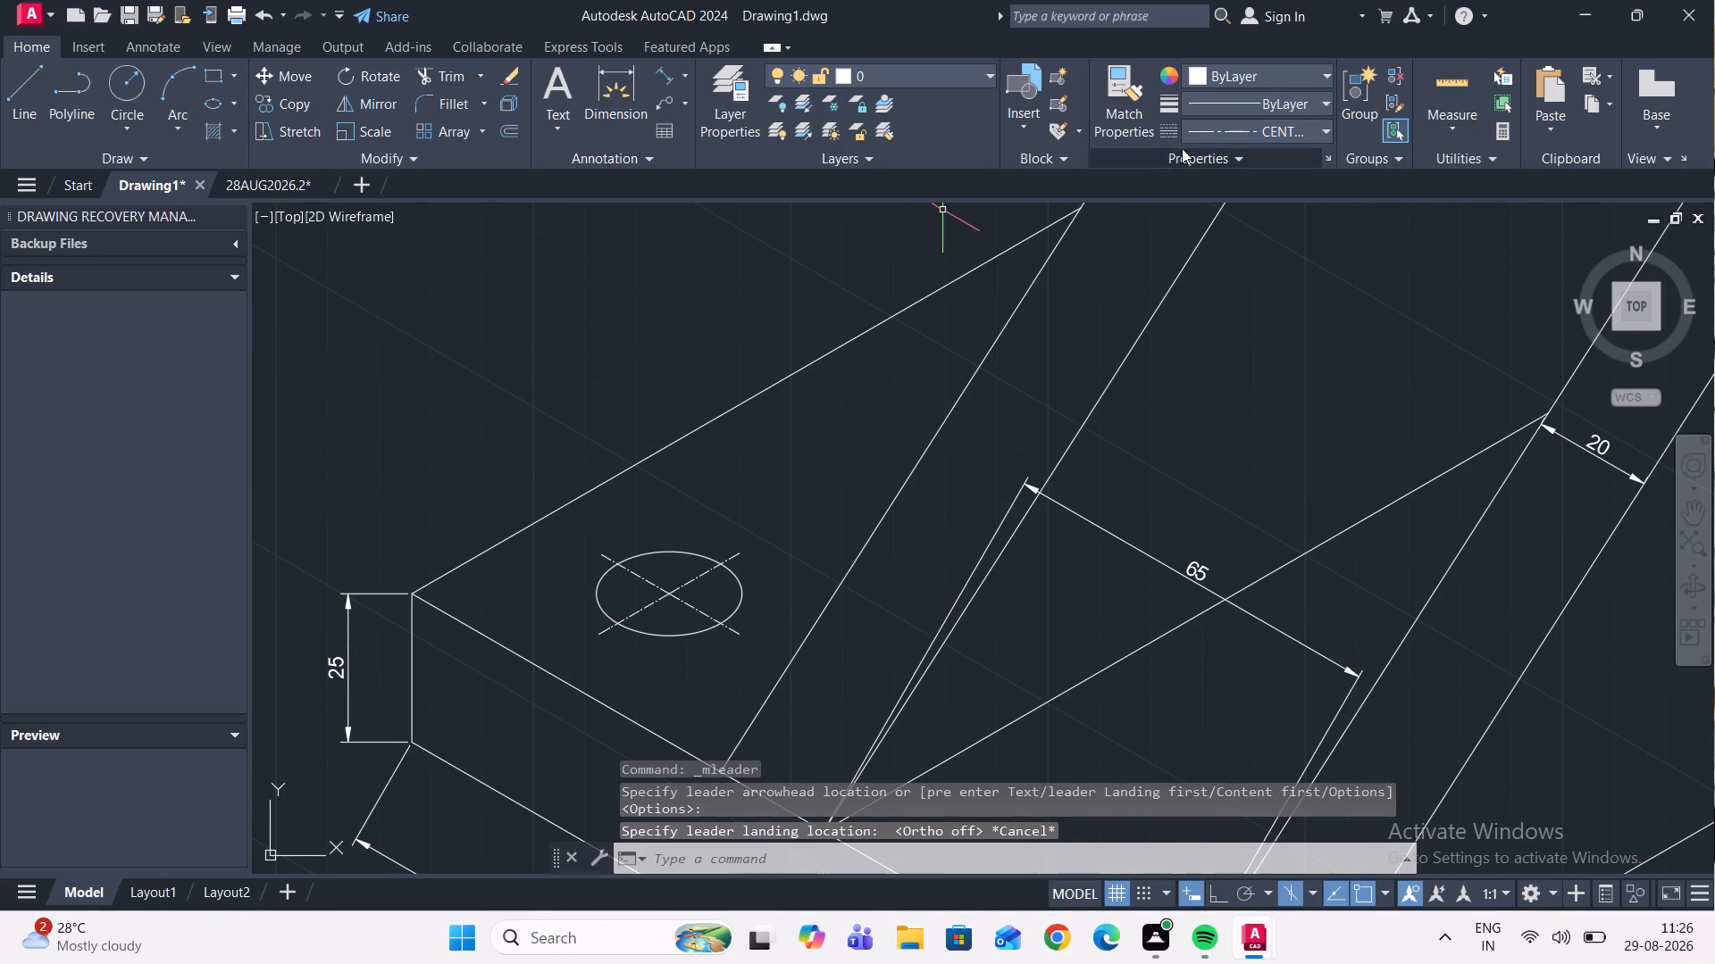
{"action": "left_click", "coordinate": [1328, 128]}
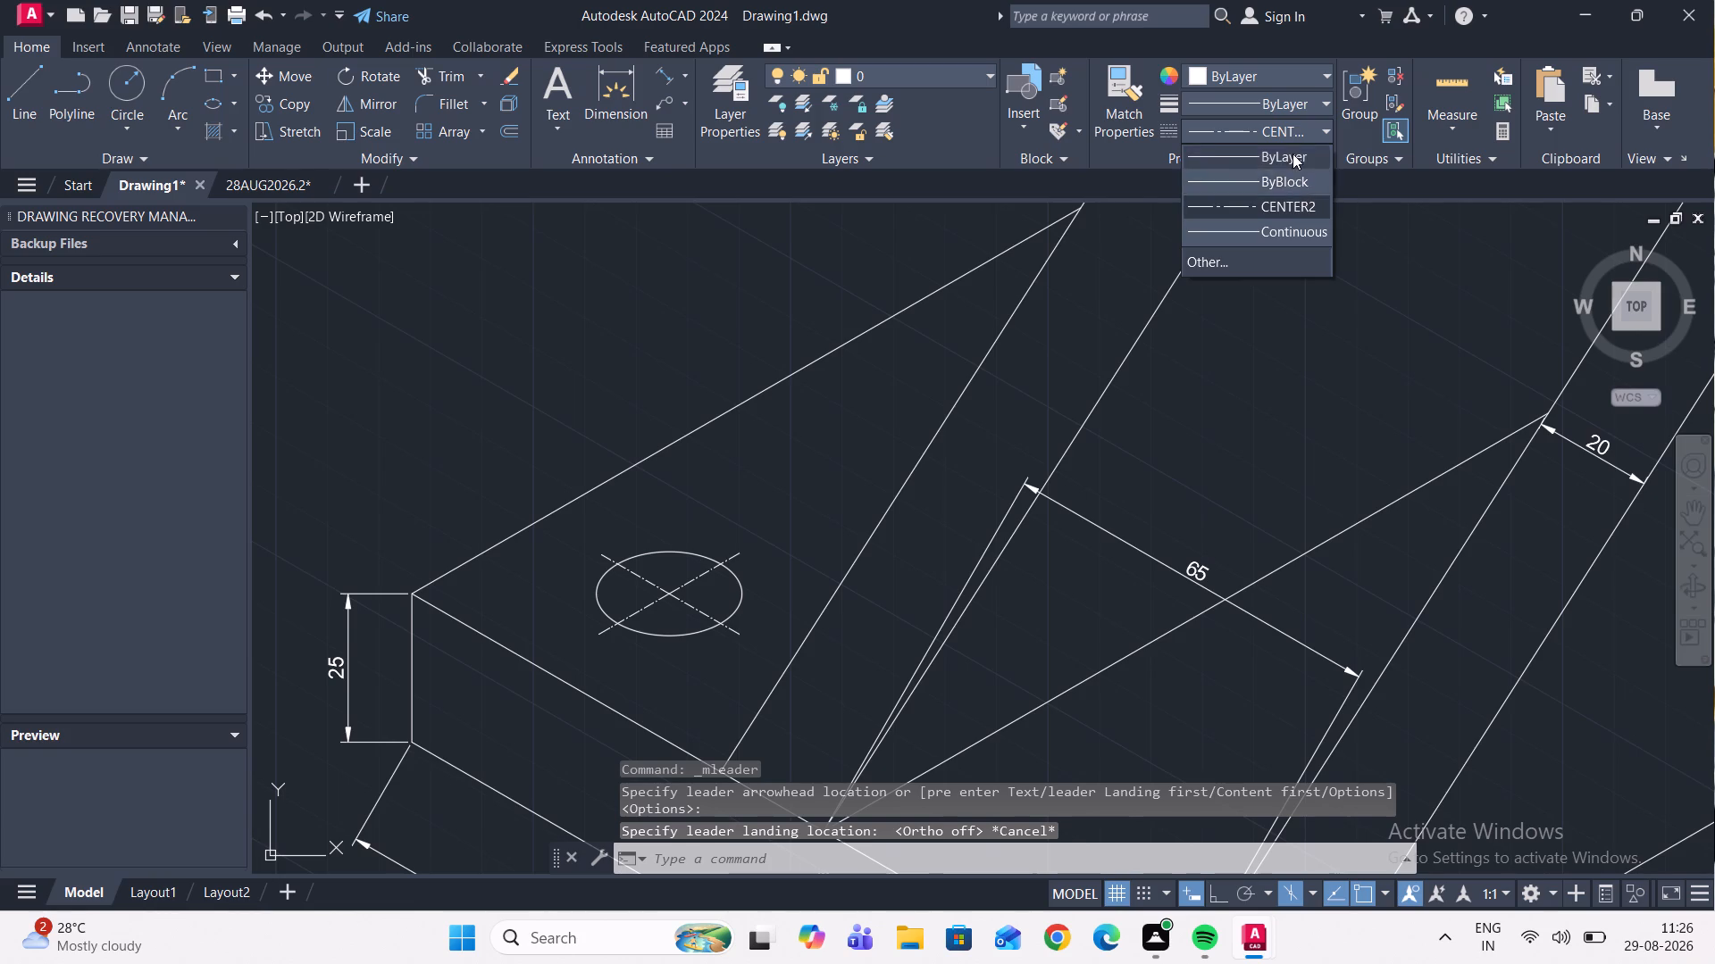
{"action": "left_click", "coordinate": [1293, 154]}
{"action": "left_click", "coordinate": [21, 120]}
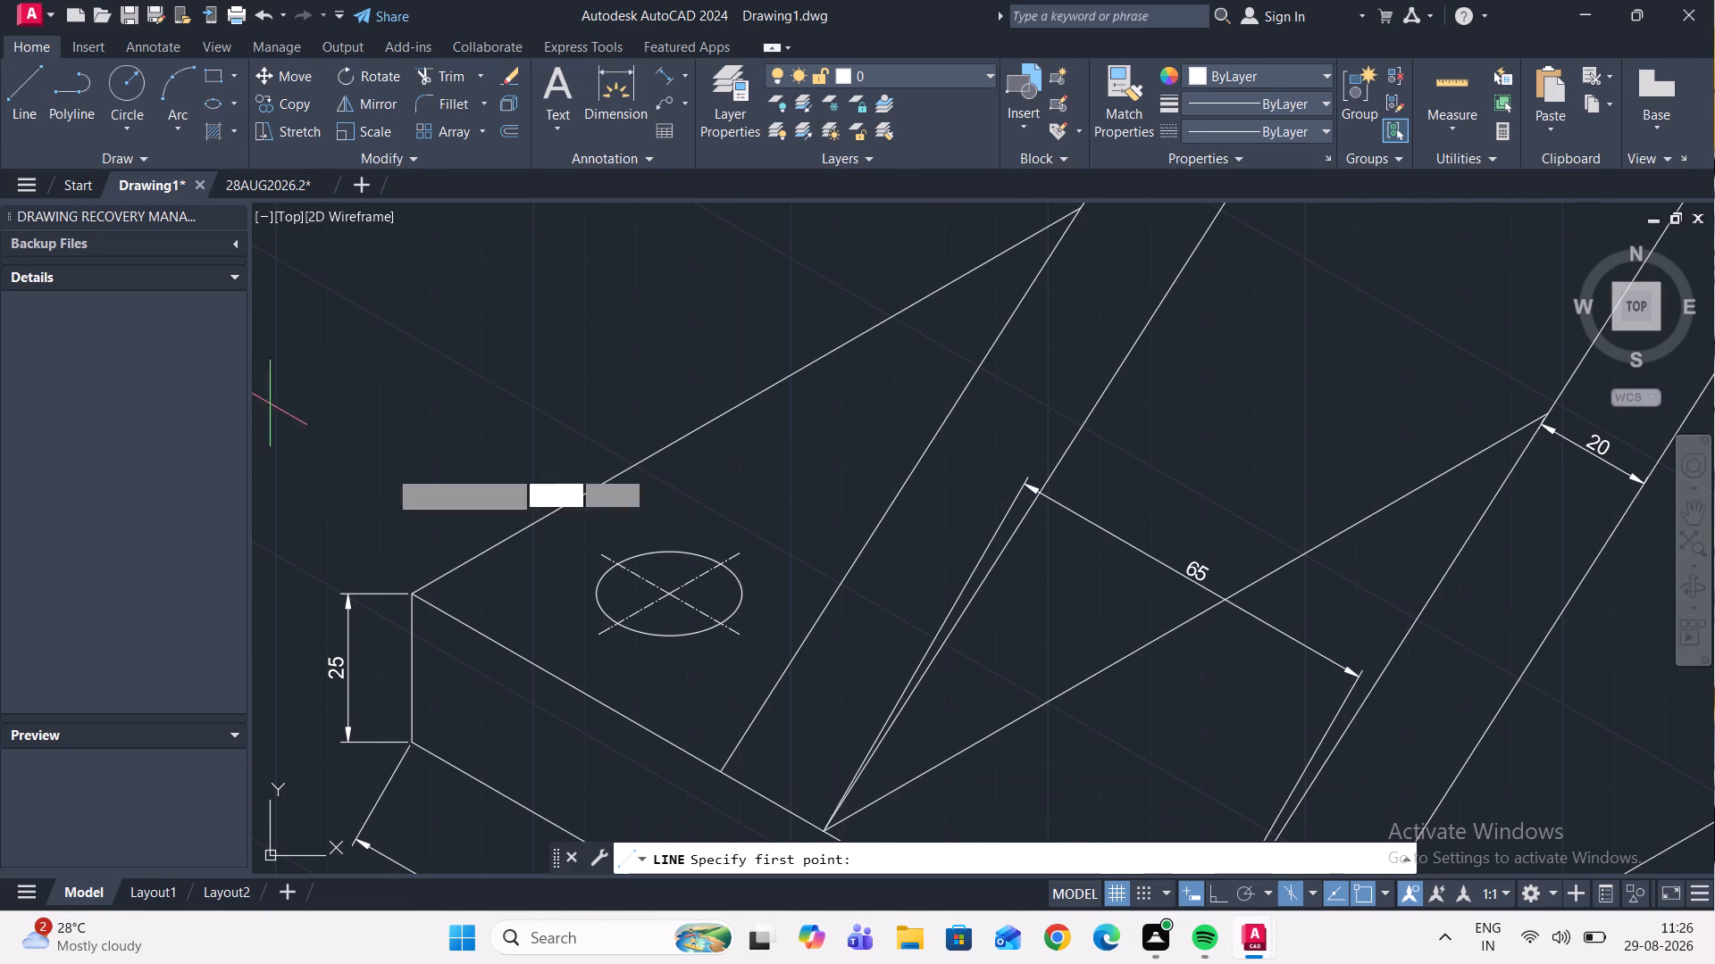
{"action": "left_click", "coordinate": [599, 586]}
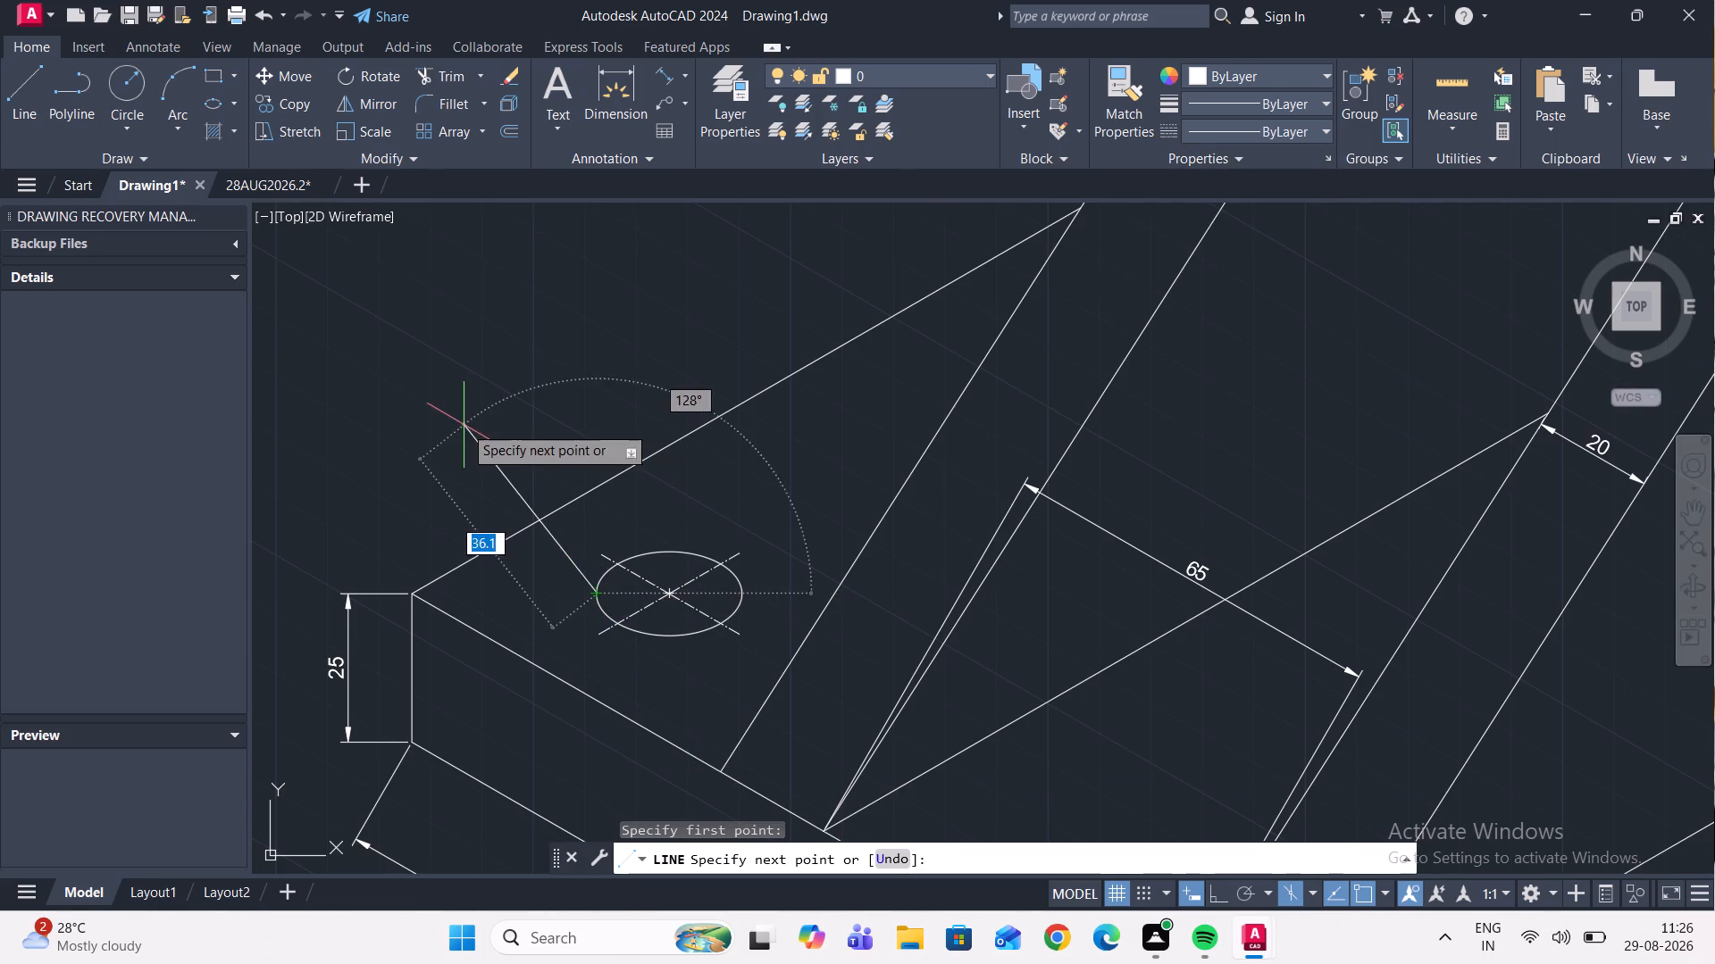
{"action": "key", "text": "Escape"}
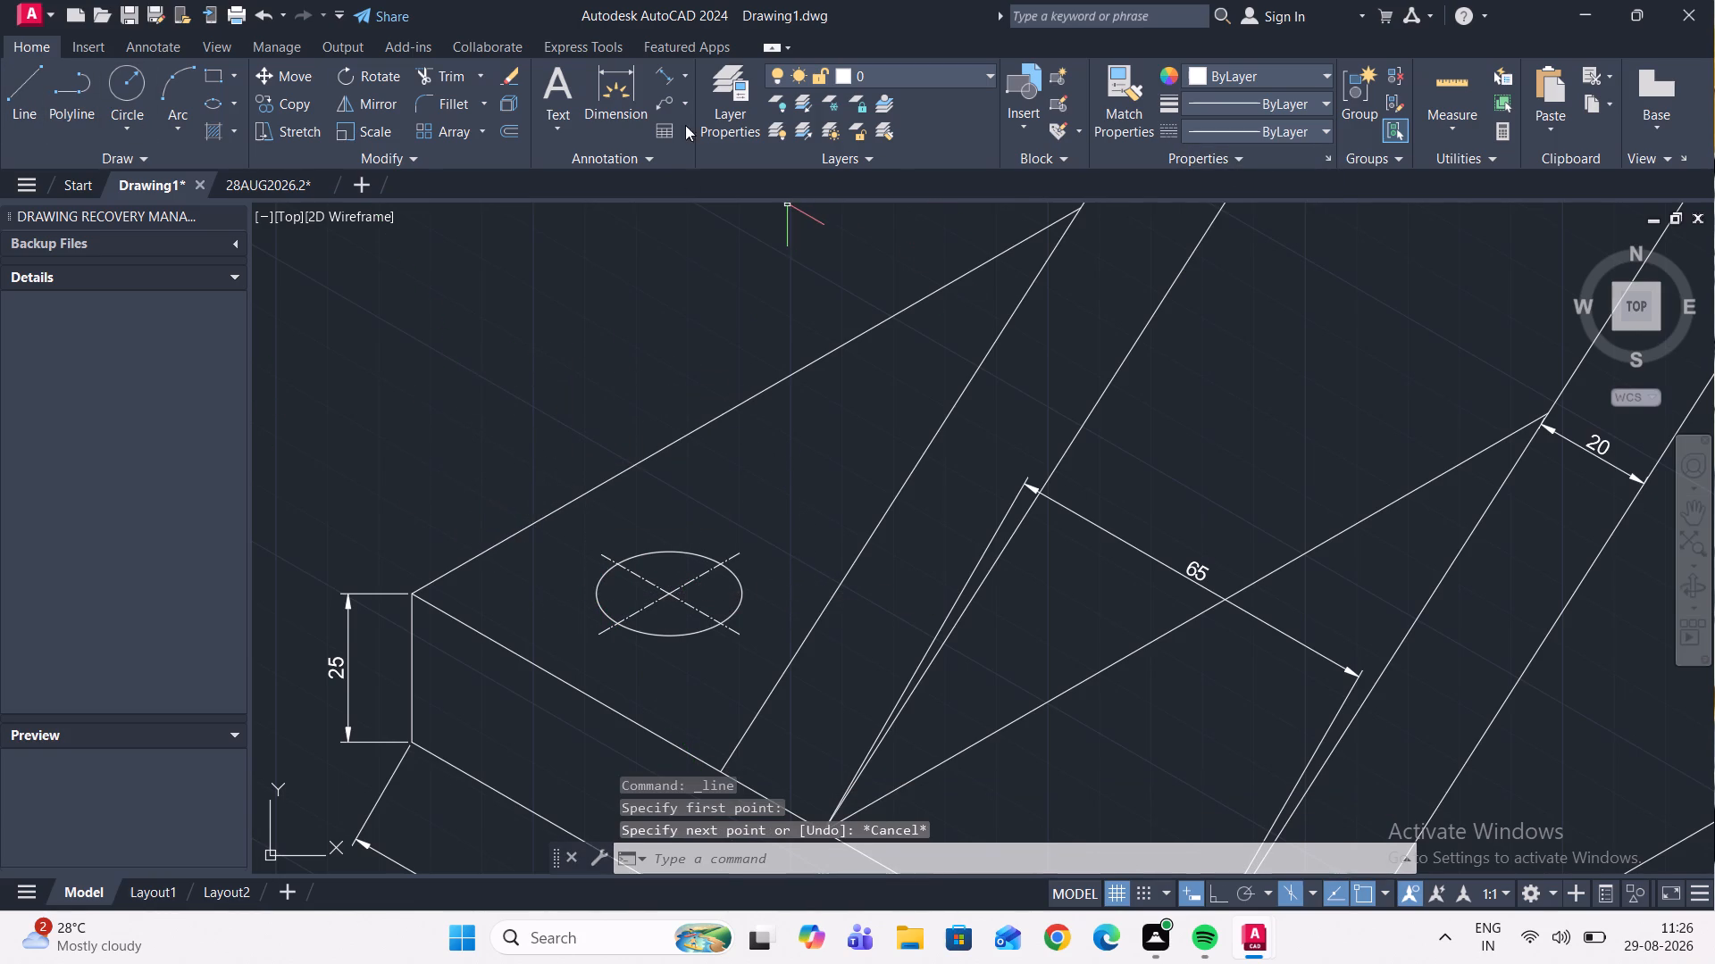
Add a multileader from the base's far-left hole with its landing up and to the left, reading "4holes R10".
{"action": "left_click", "coordinate": [665, 105]}
{"action": "left_click", "coordinate": [595, 587]}
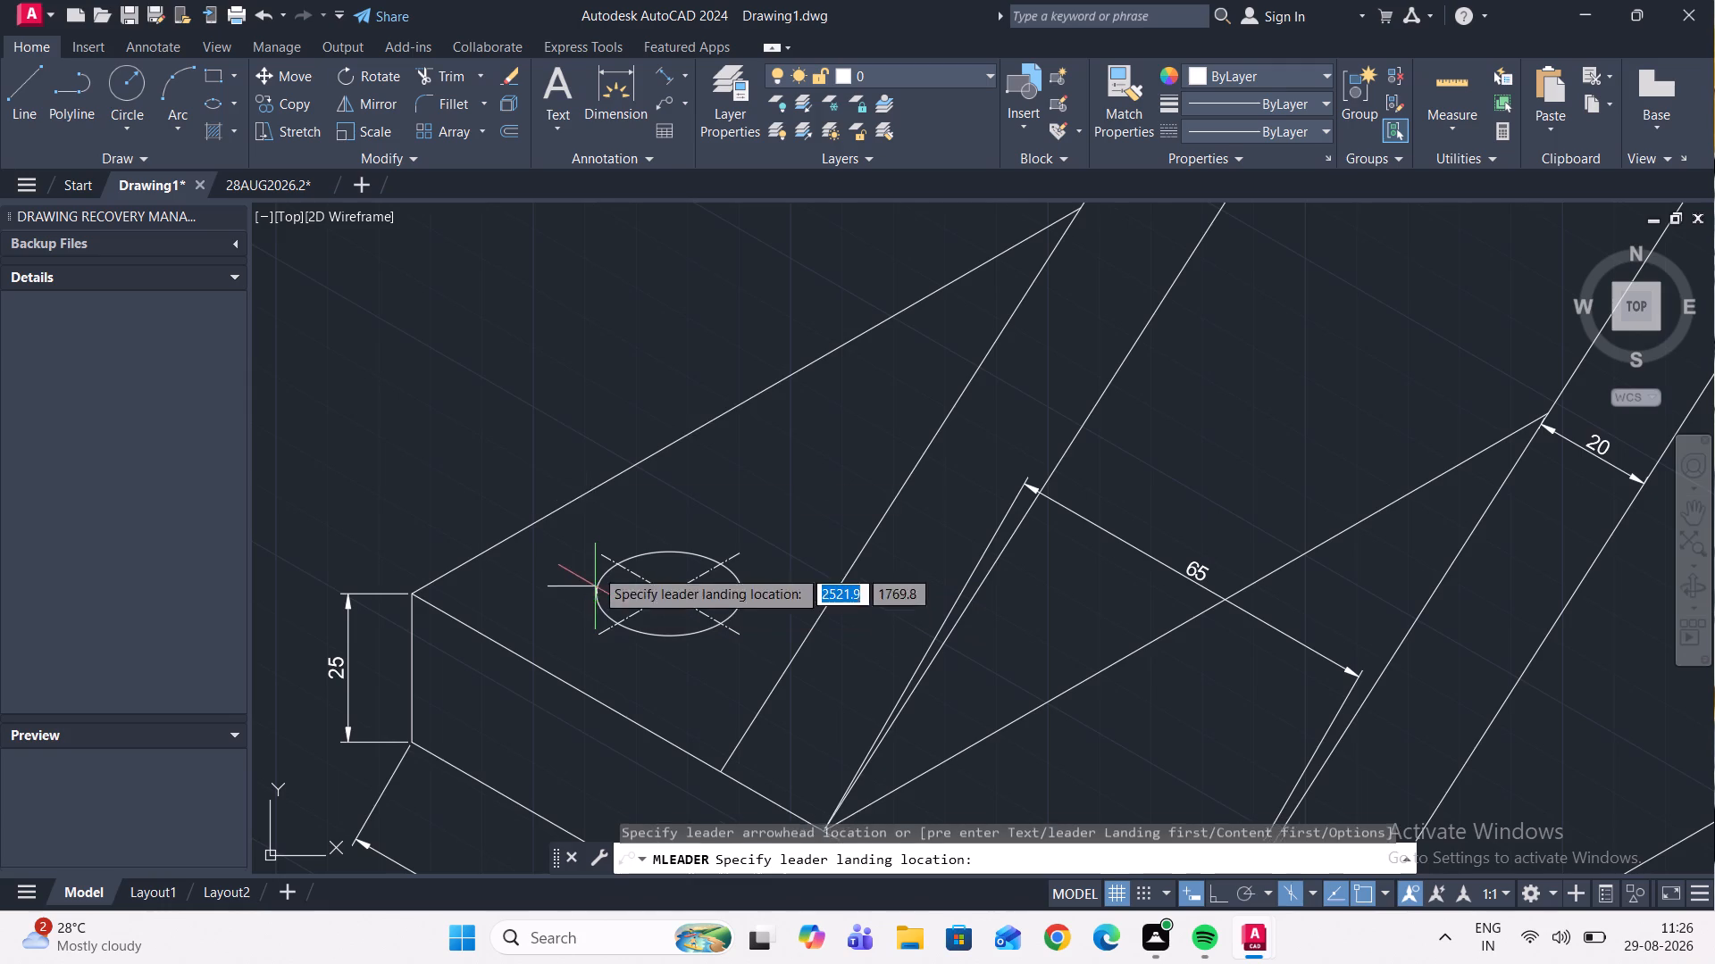
{"action": "left_click", "coordinate": [514, 326]}
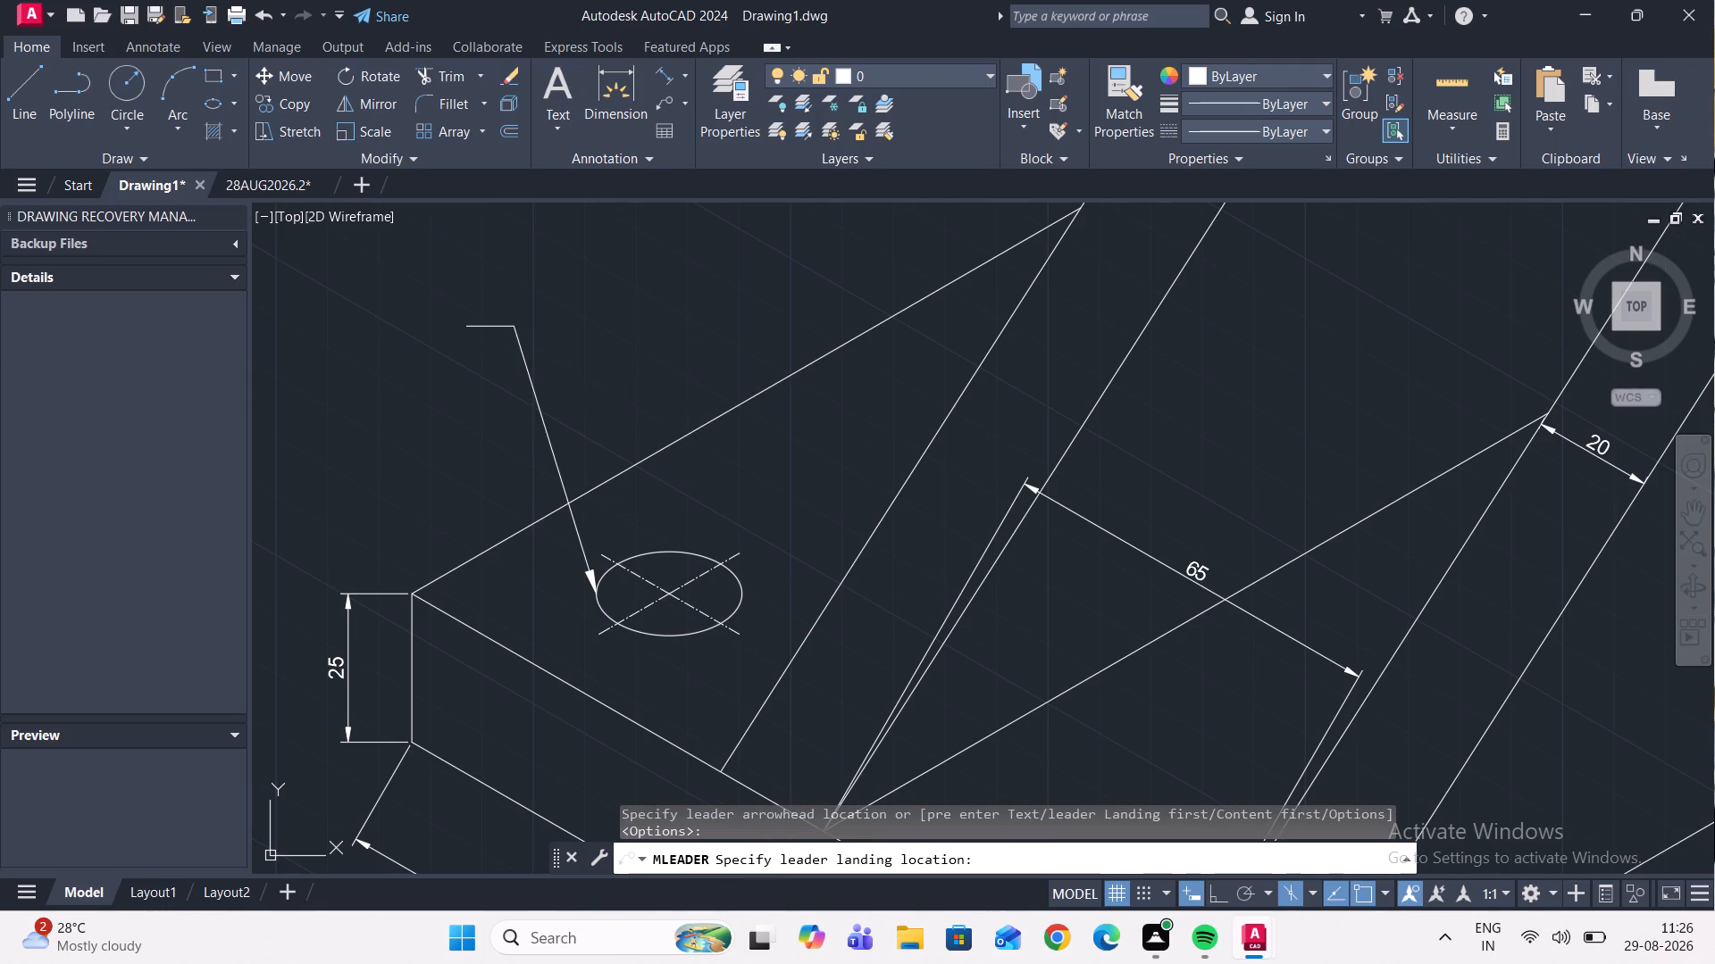
{"action": "scroll", "coordinate": [565, 378], "scroll_direction": "down", "scroll_amount": 2}
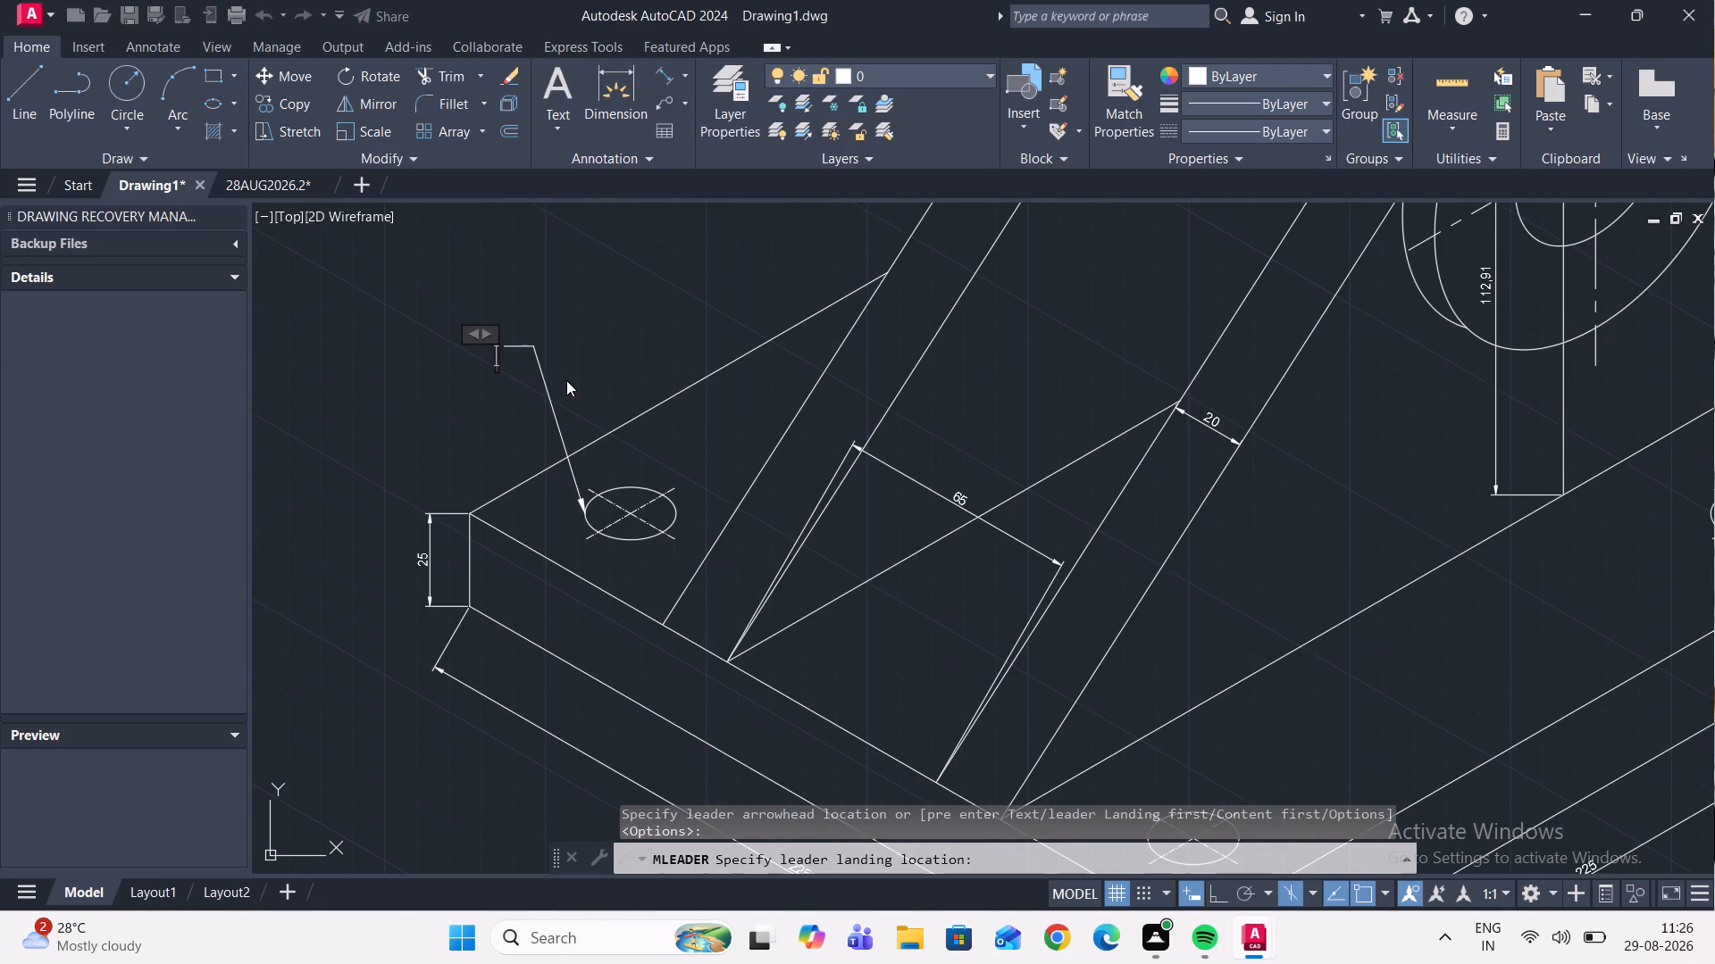
{"action": "key", "text": "4"}
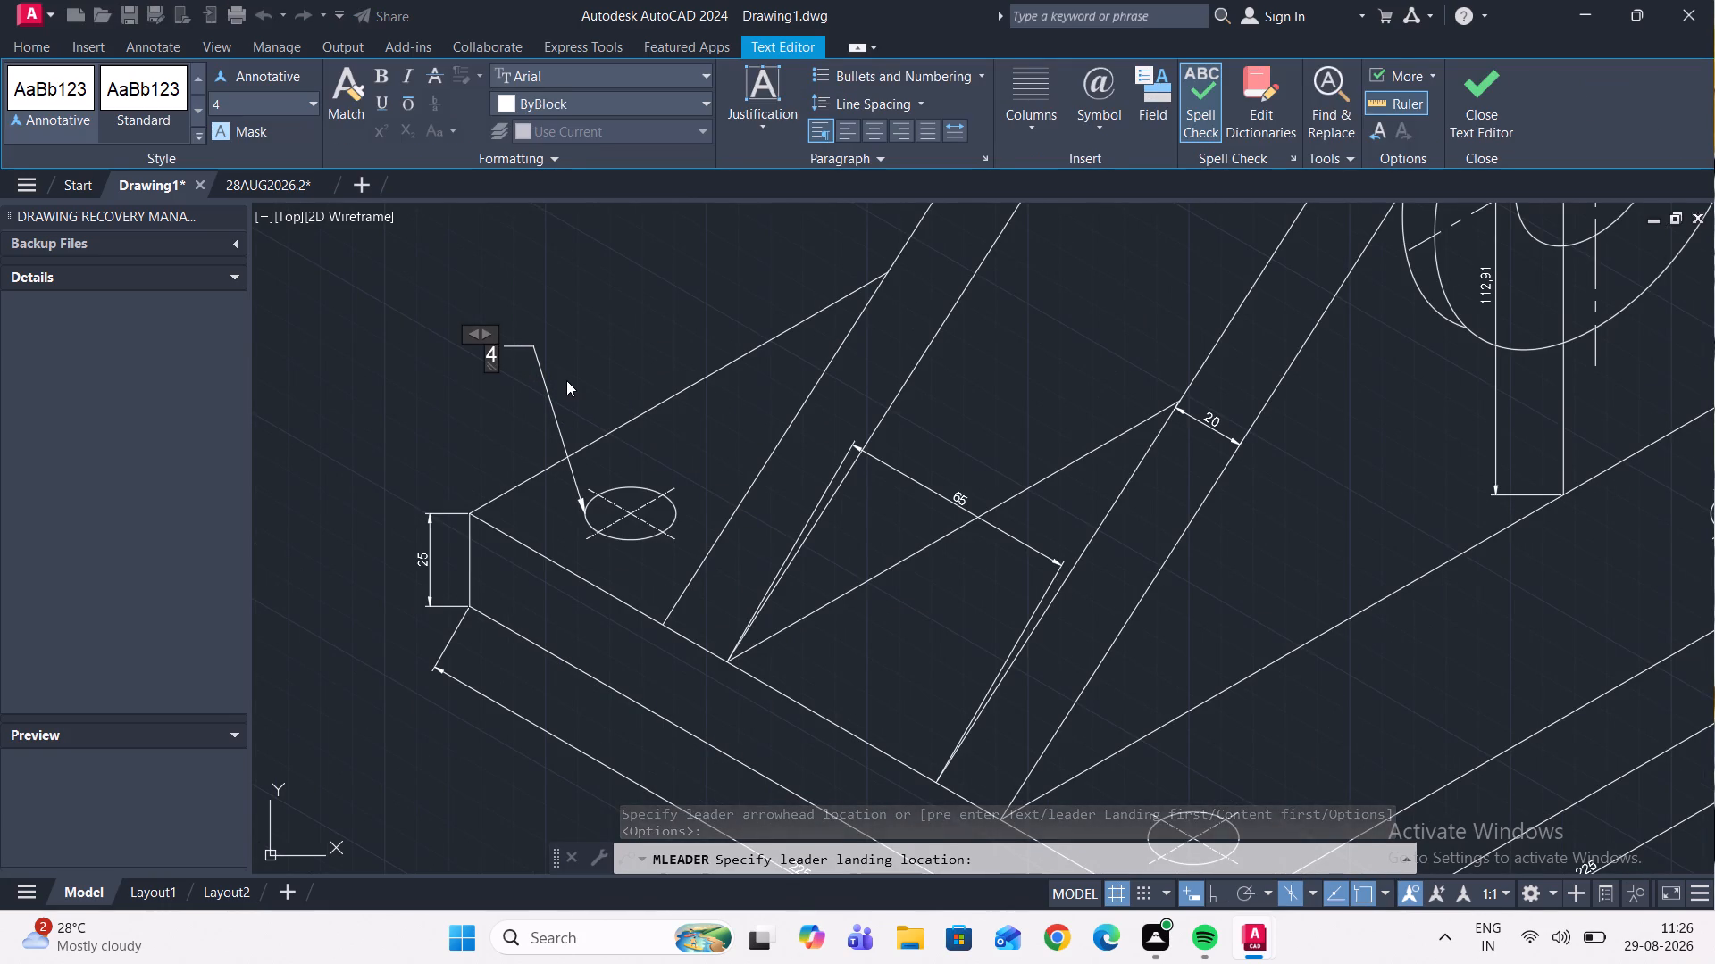
{"action": "type", "text": "holes"}
{"action": "key", "text": "space"}
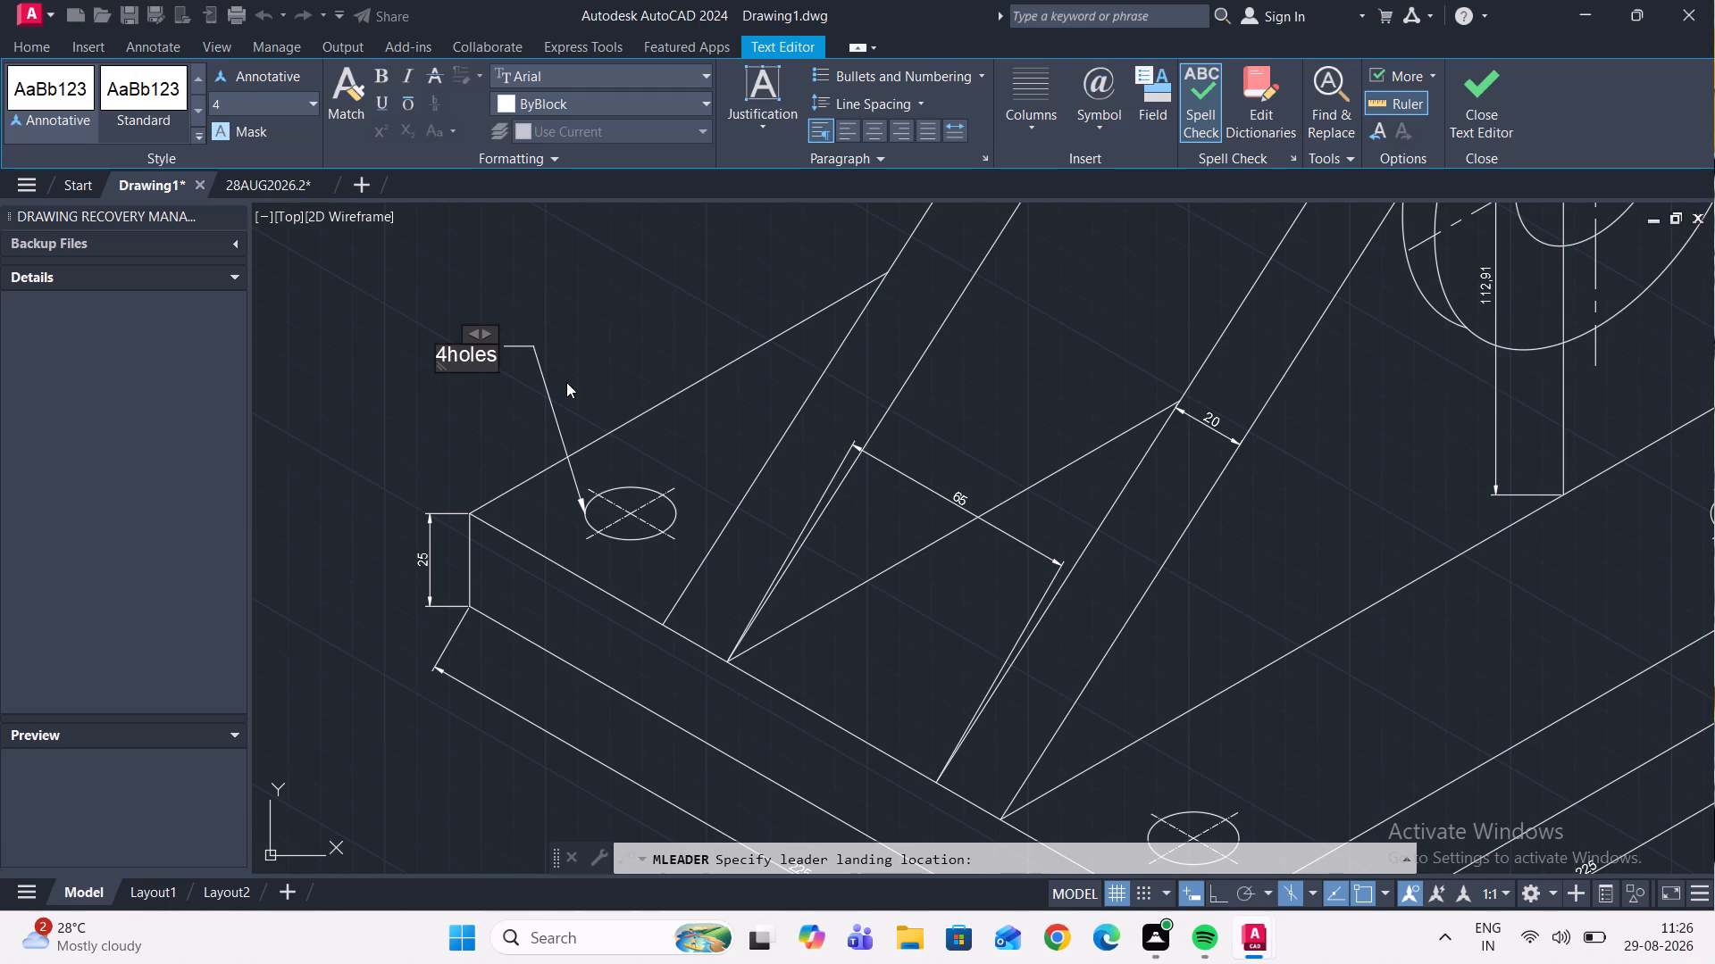
{"action": "key", "text": "shift+at"}
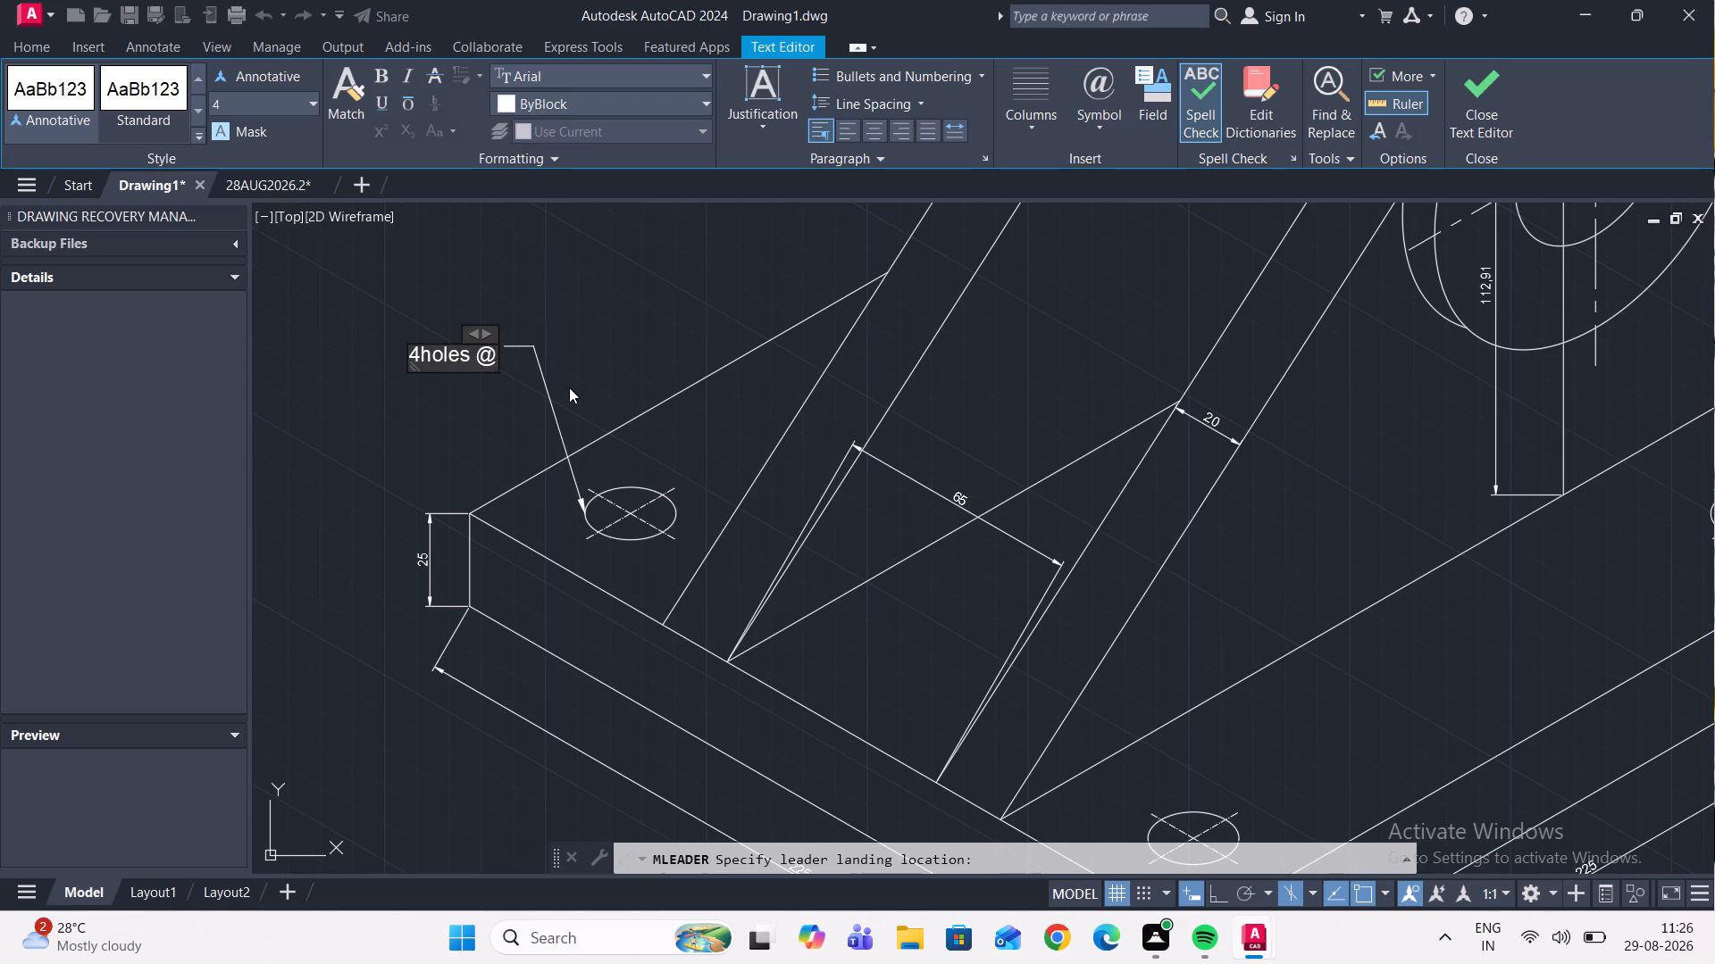
{"action": "key", "text": "BackSpace"}
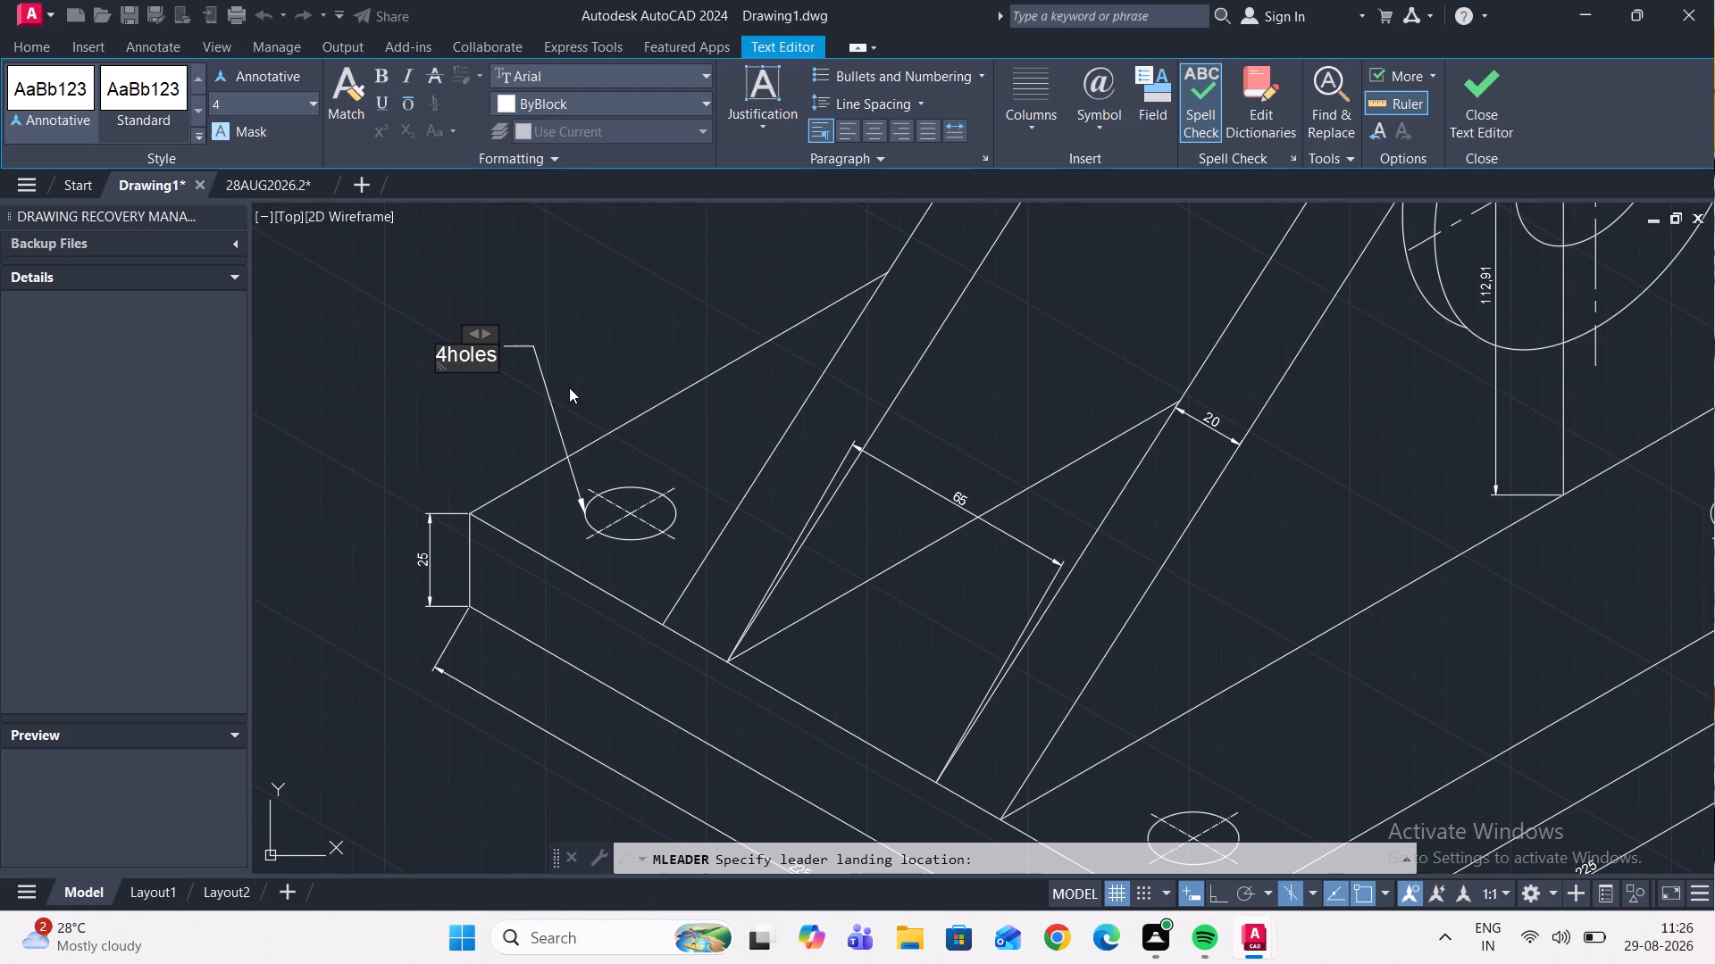
{"action": "key", "text": "r"}
{"action": "key", "text": "BackSpace"}
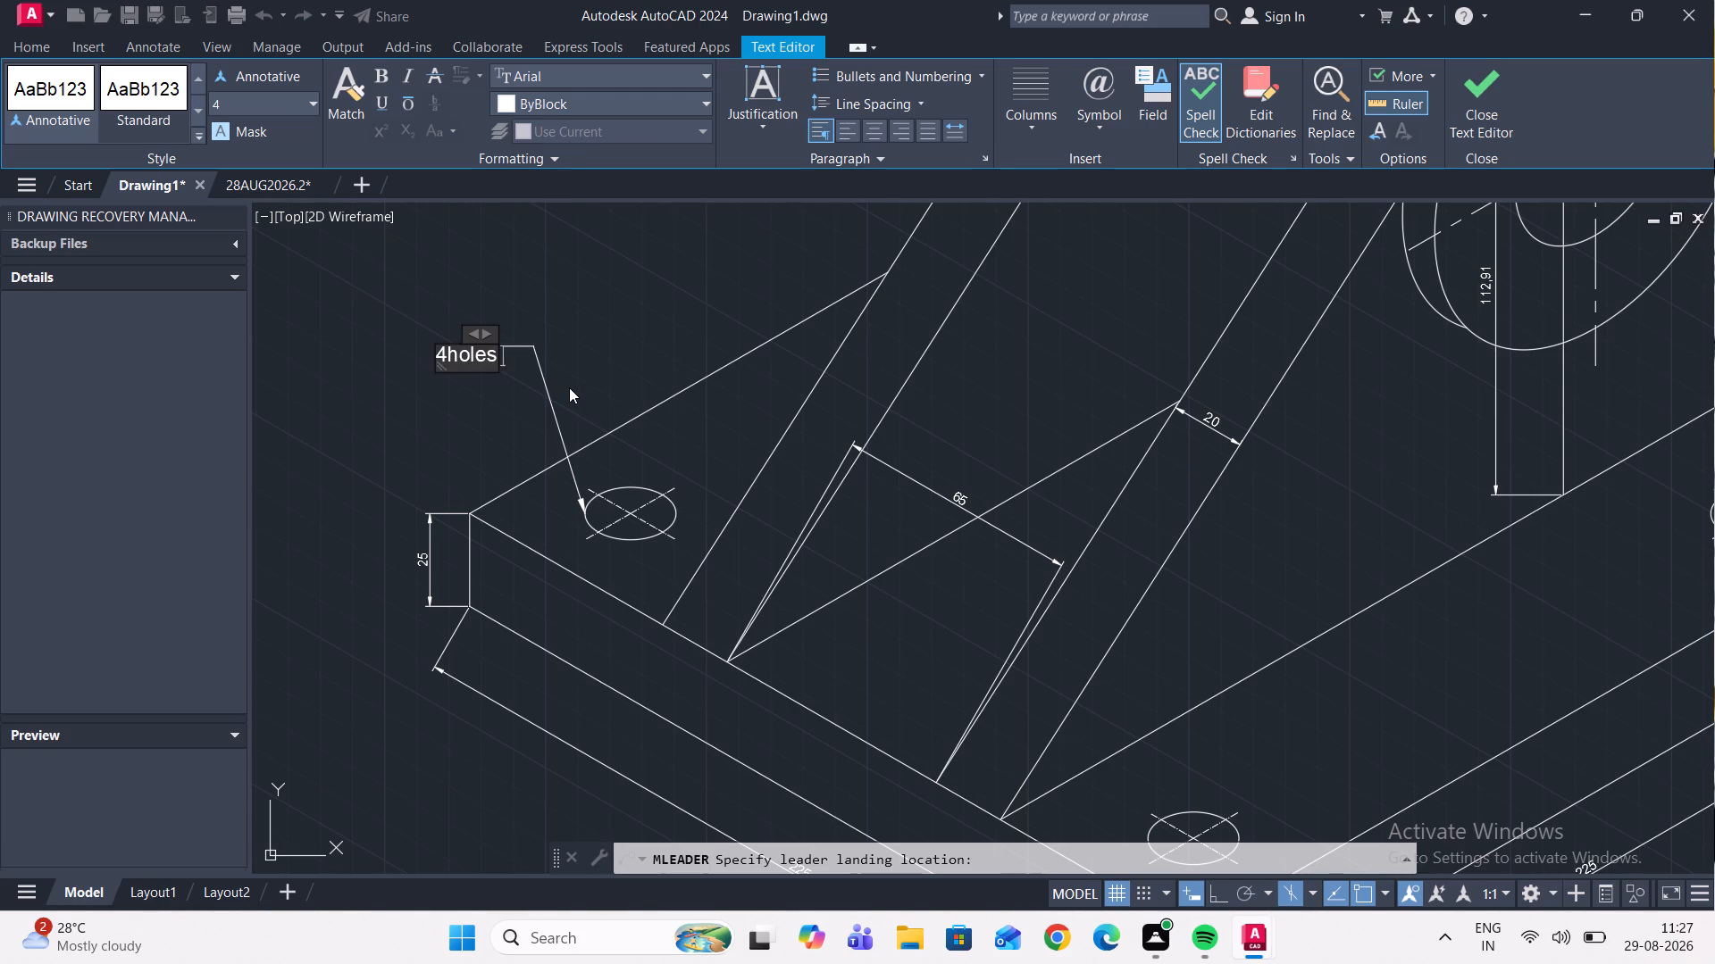
{"action": "key", "text": "r"}
{"action": "key", "text": "BackSpace"}
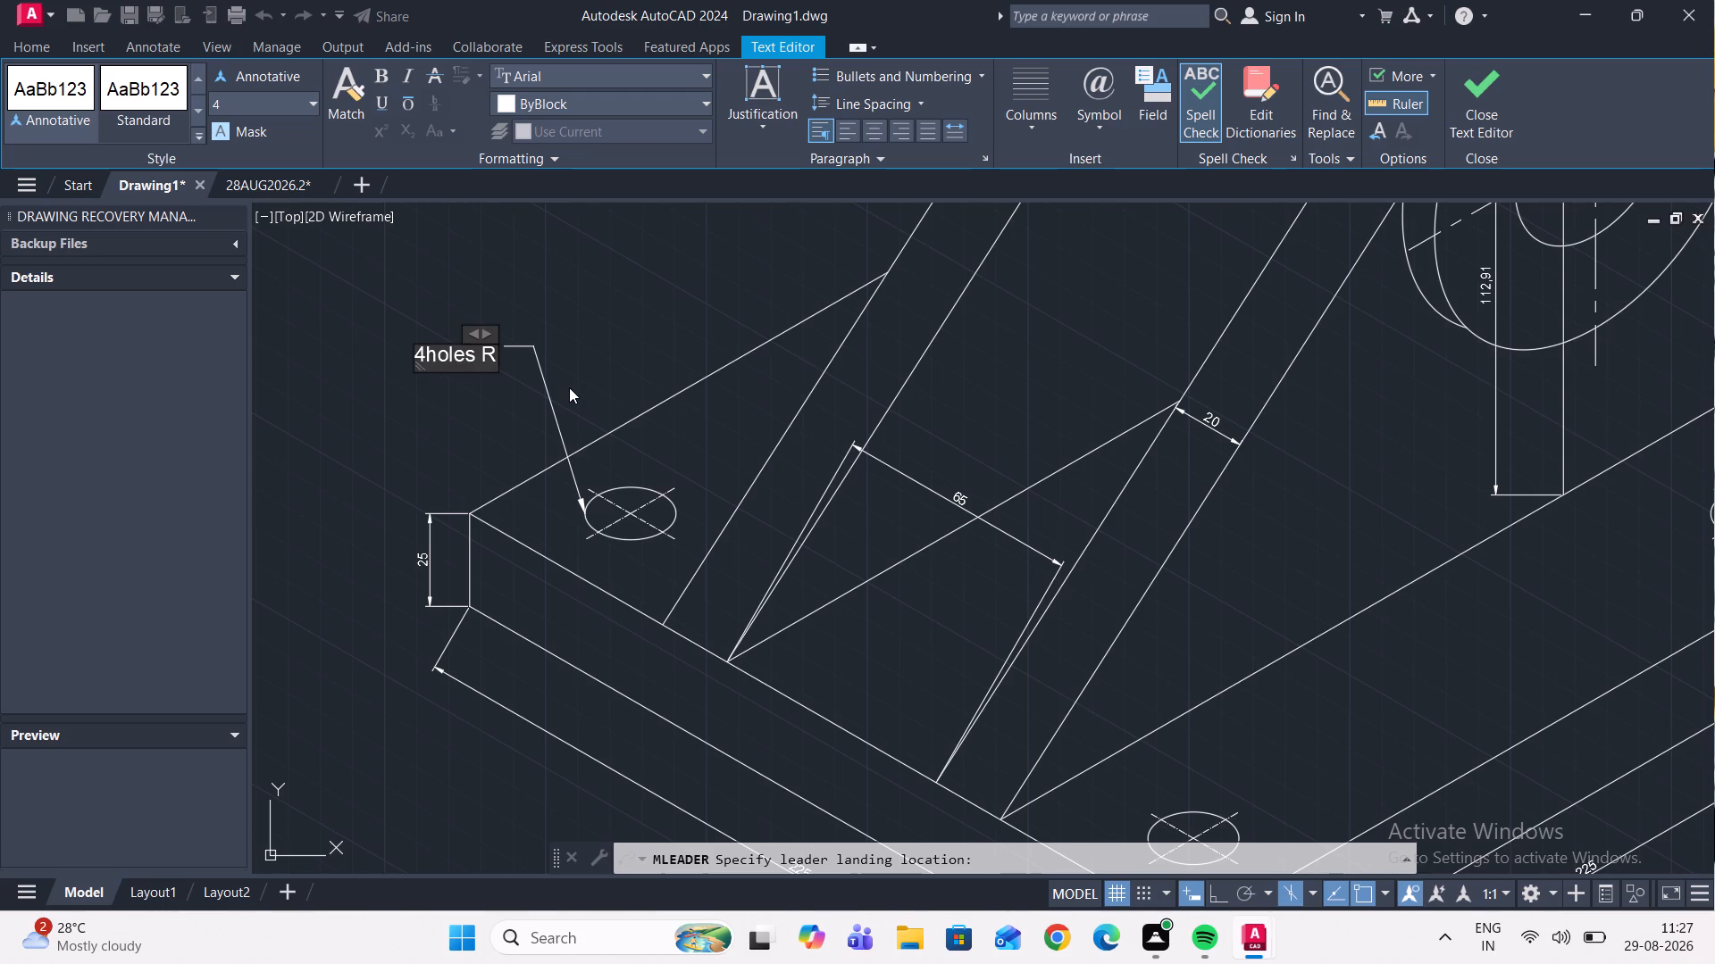
{"action": "type", "text": "10"}
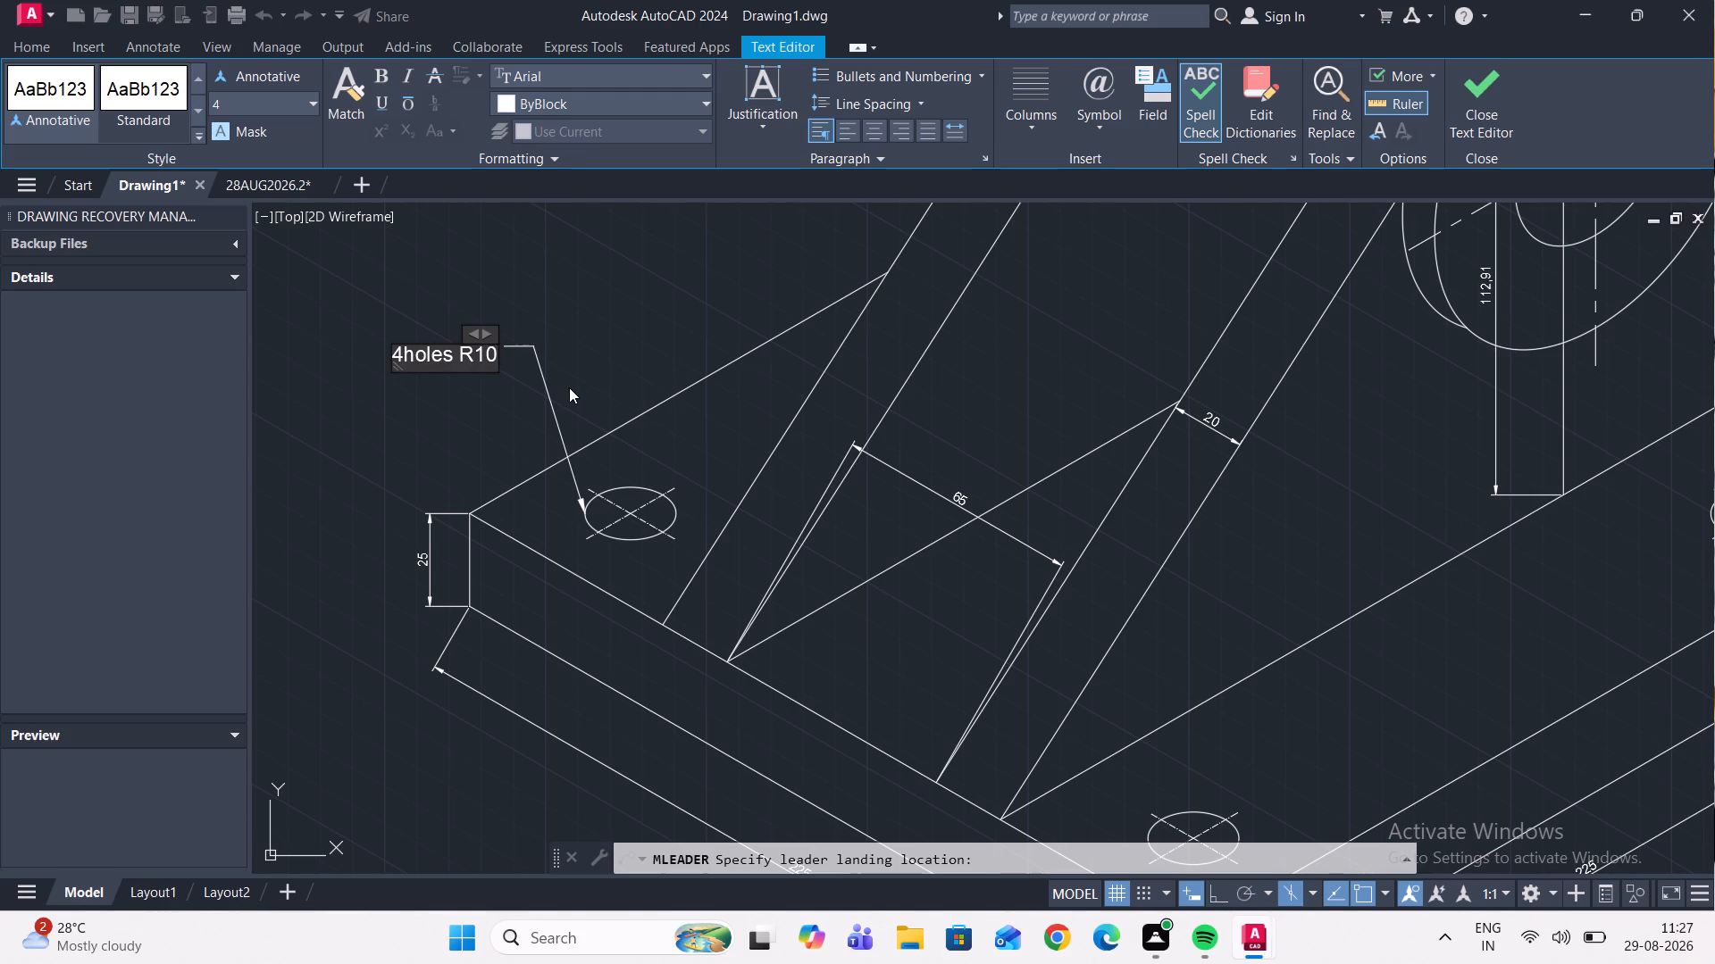
{"action": "left_click", "coordinate": [569, 387]}
Add a multileader from the front upright's outer ellipse with its landing up and to the right, reading "R50".
{"action": "scroll", "coordinate": [579, 395], "scroll_direction": "down", "scroll_amount": 2}
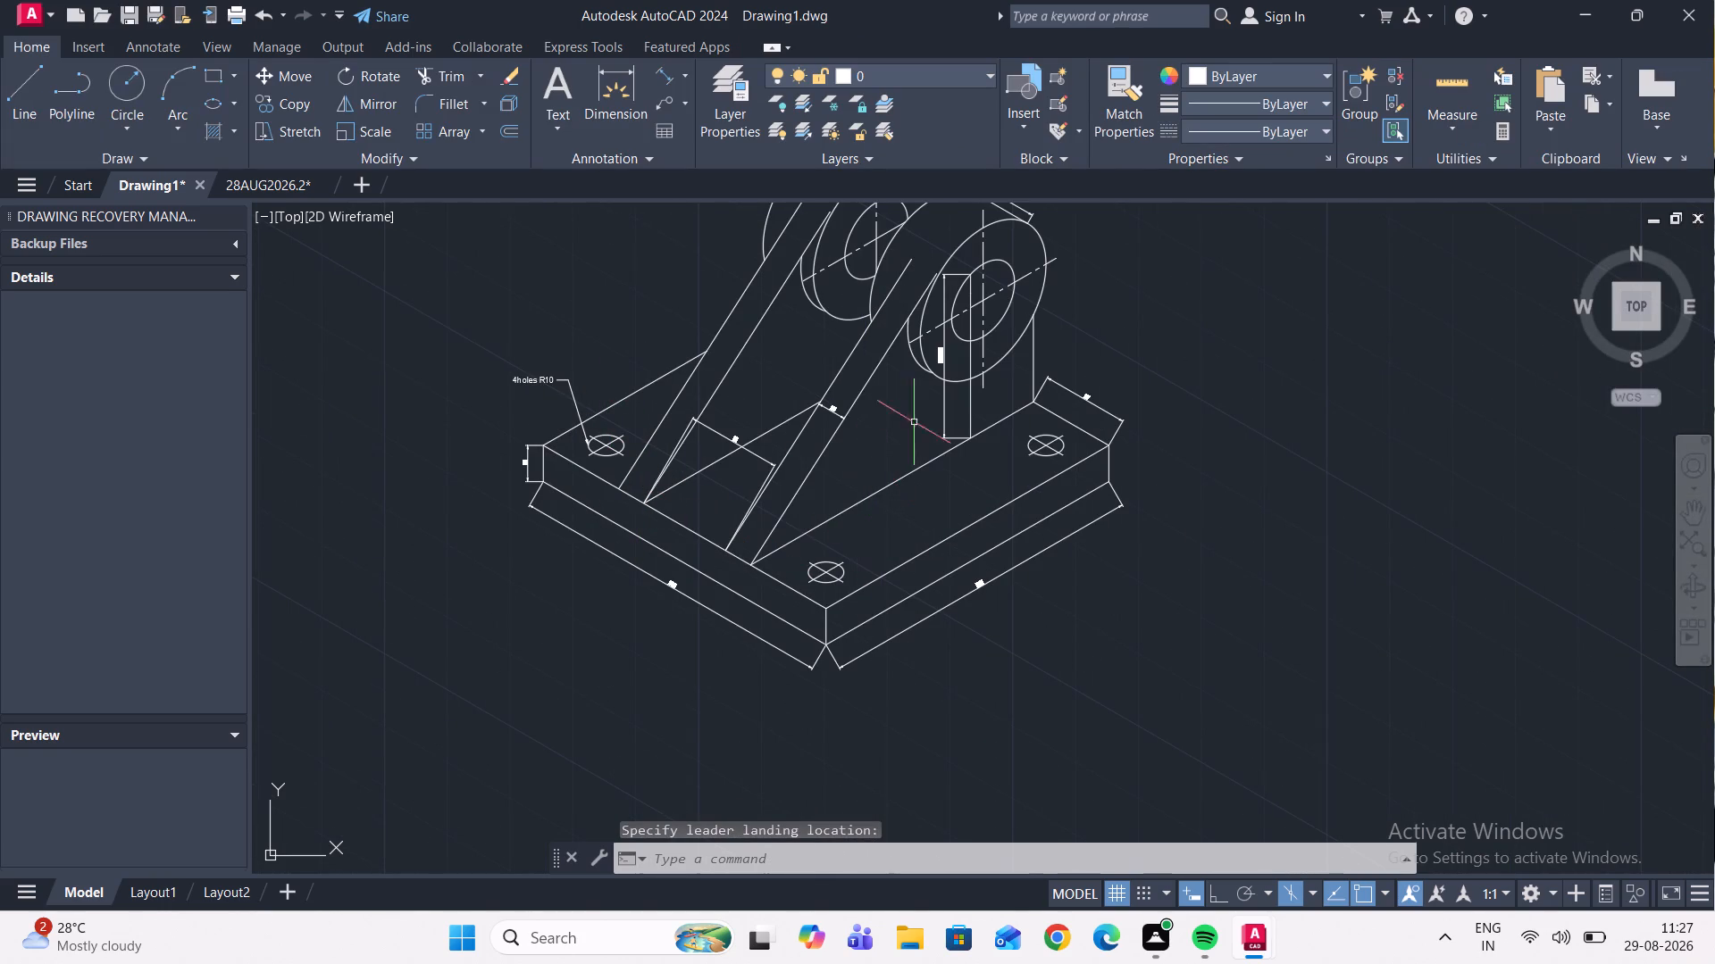
{"action": "scroll", "coordinate": [989, 311], "scroll_direction": "up", "scroll_amount": 2}
{"action": "scroll", "coordinate": [1009, 295], "scroll_direction": "down", "scroll_amount": 2}
{"action": "scroll", "coordinate": [1055, 240], "scroll_direction": "up", "scroll_amount": 1}
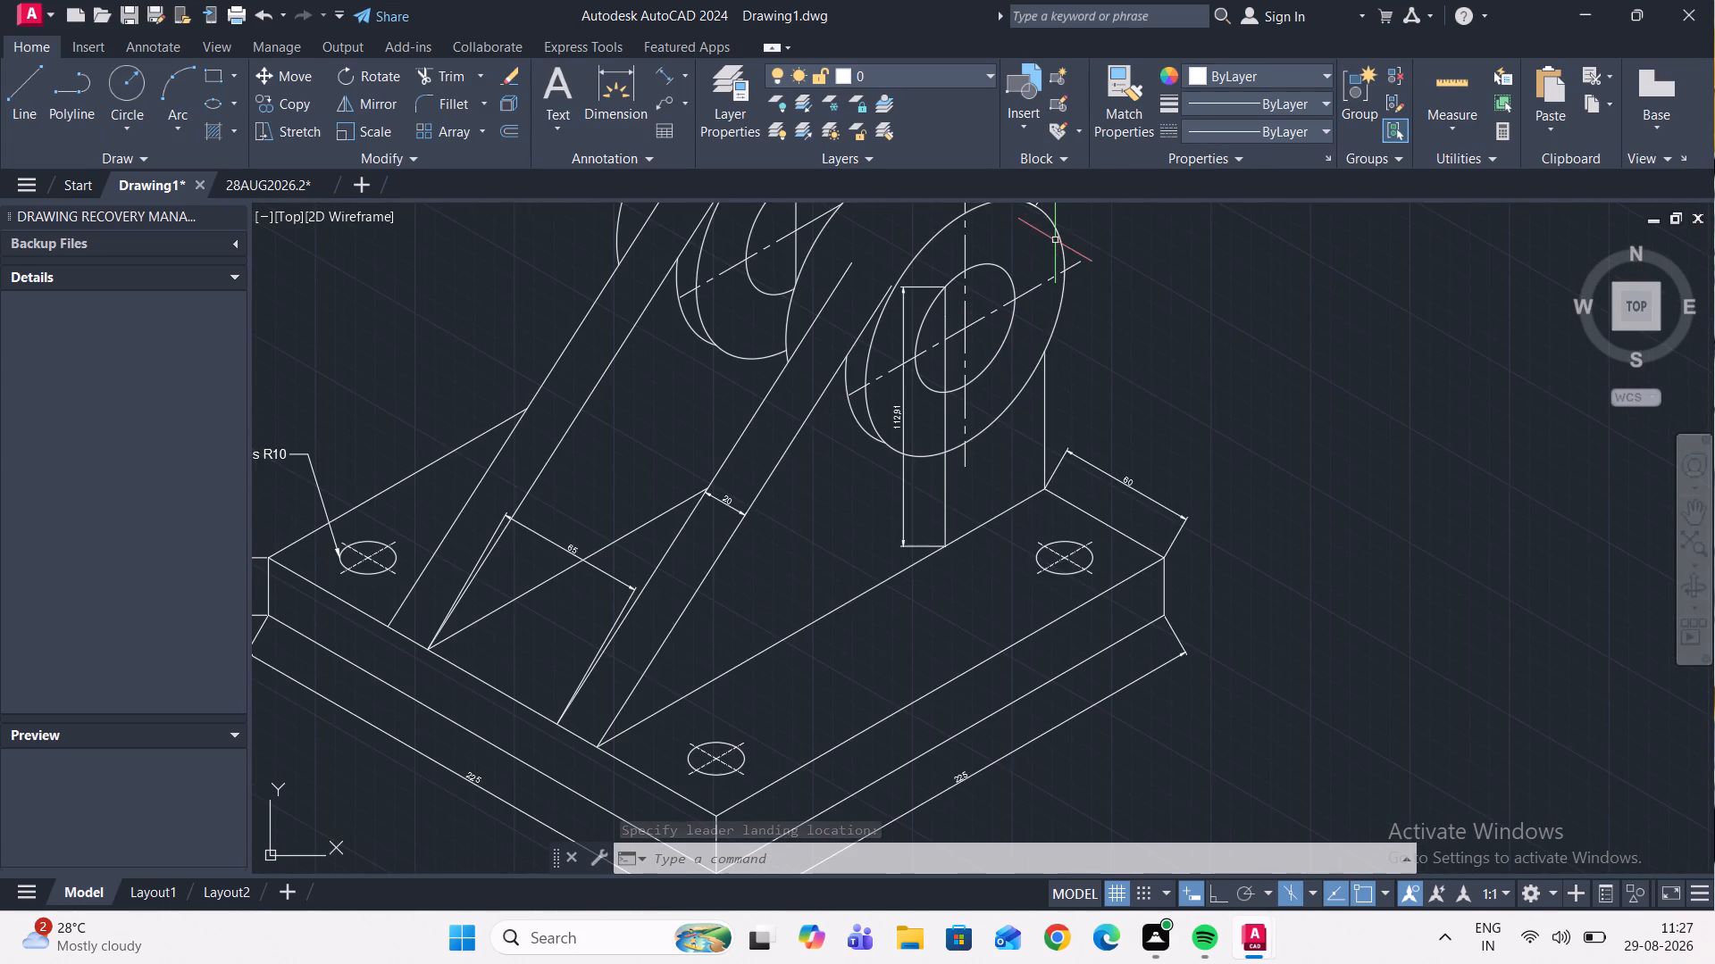
{"action": "left_click", "coordinate": [1058, 234]}
{"action": "key", "text": "Escape"}
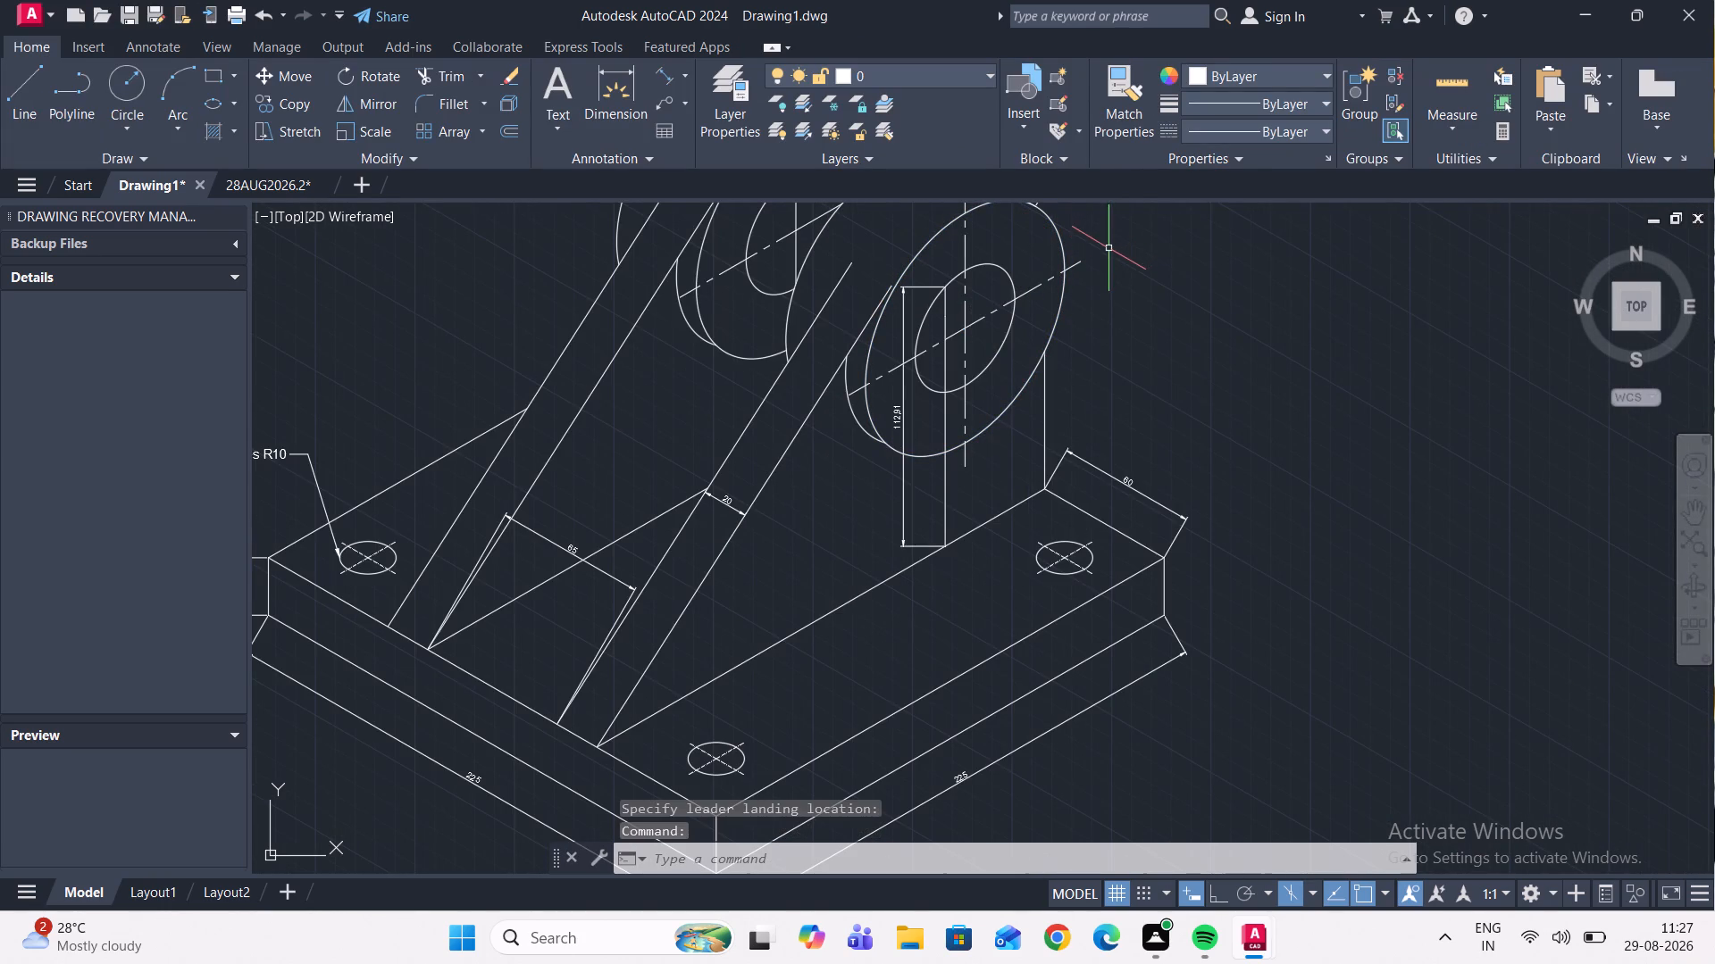
{"action": "key", "text": "space"}
{"action": "left_click", "coordinate": [1057, 239]}
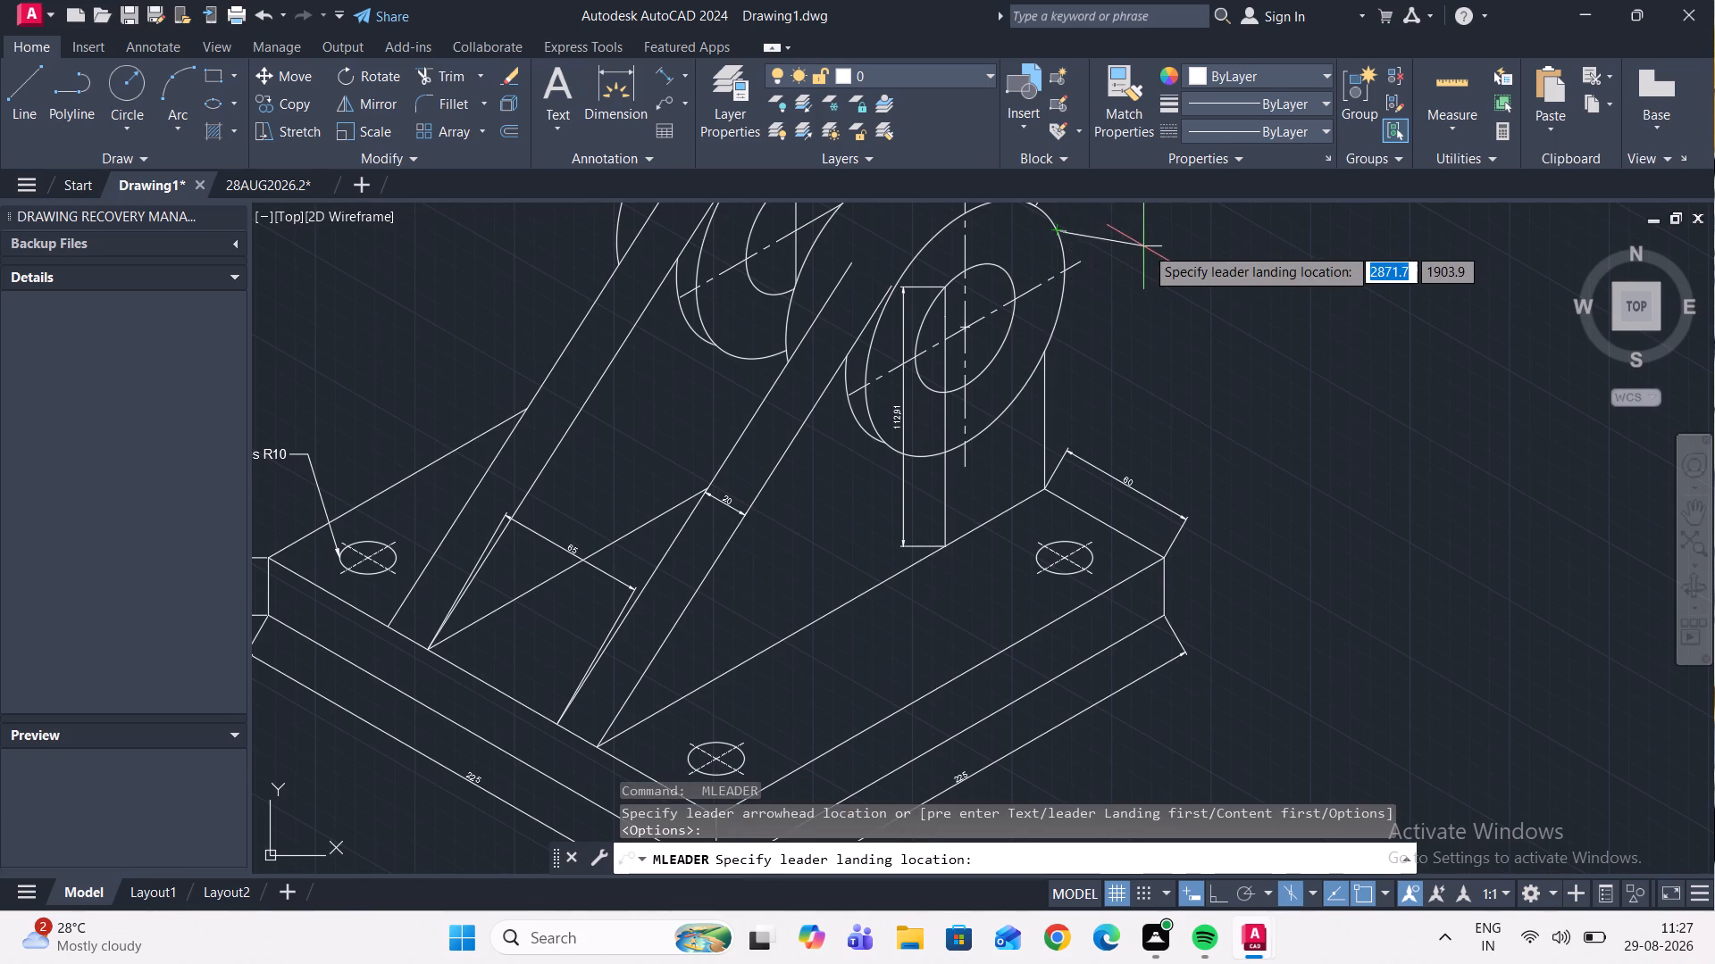
{"action": "scroll", "coordinate": [1142, 237], "scroll_direction": "down", "scroll_amount": 2}
{"action": "middle_click_drag", "start_coordinate": [1136, 242], "coordinate": [1107, 328]}
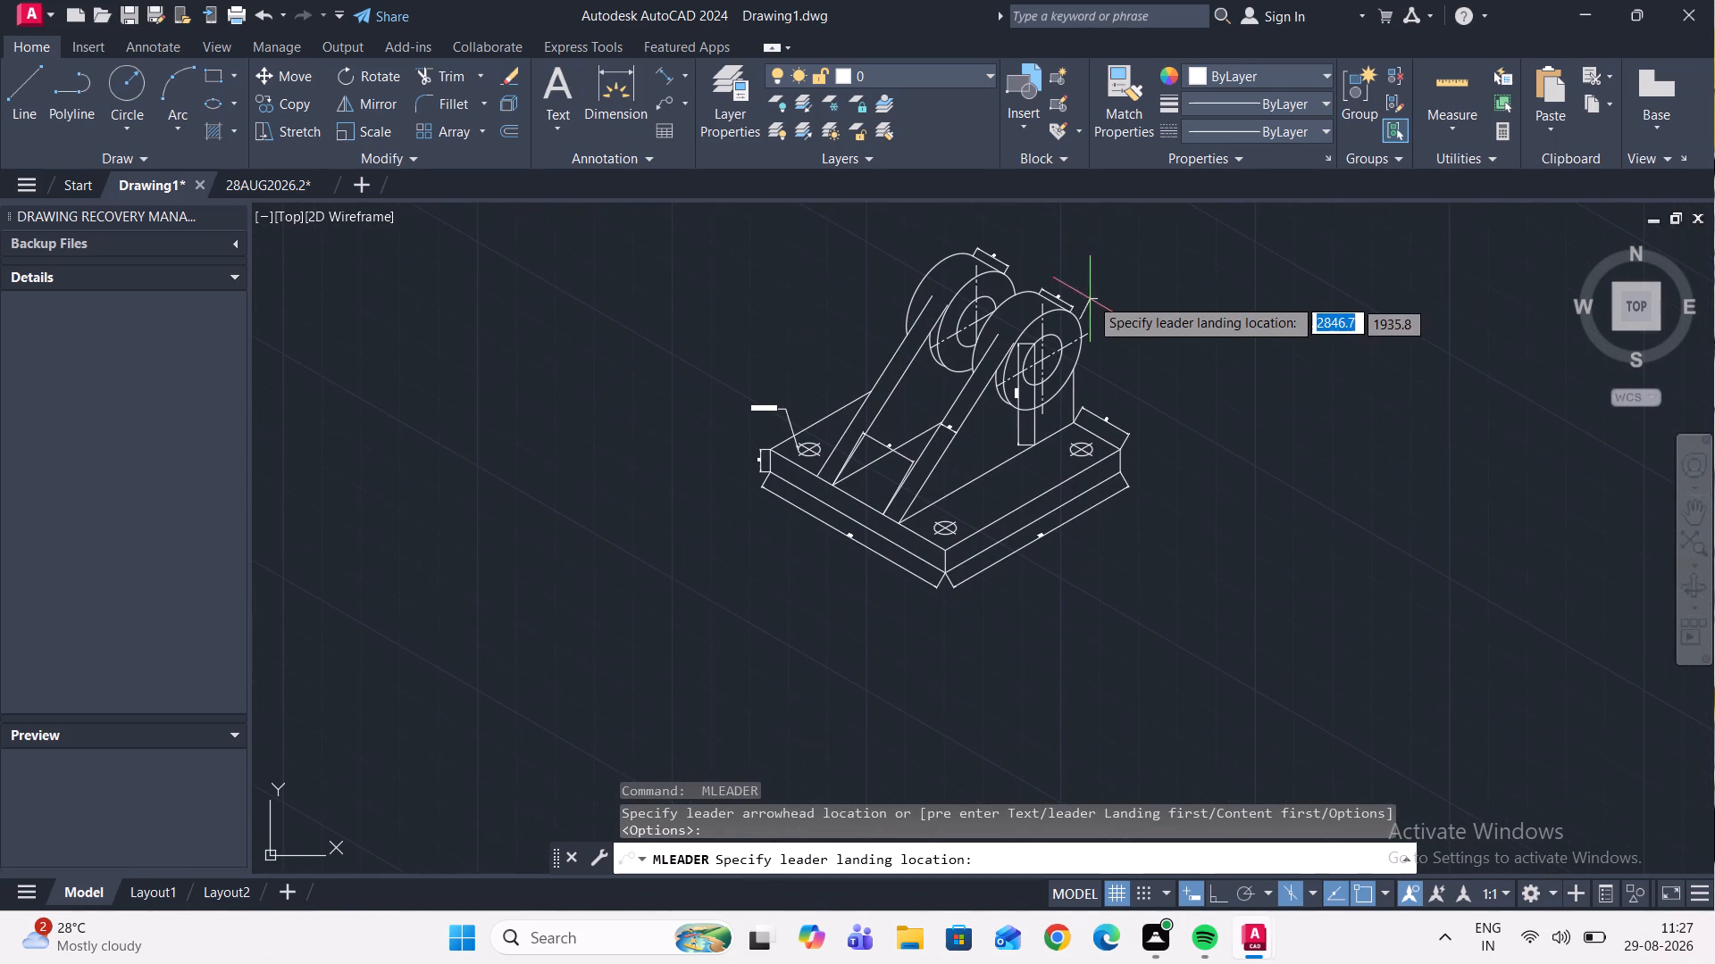
{"action": "scroll", "coordinate": [1107, 271], "scroll_direction": "up", "scroll_amount": 1}
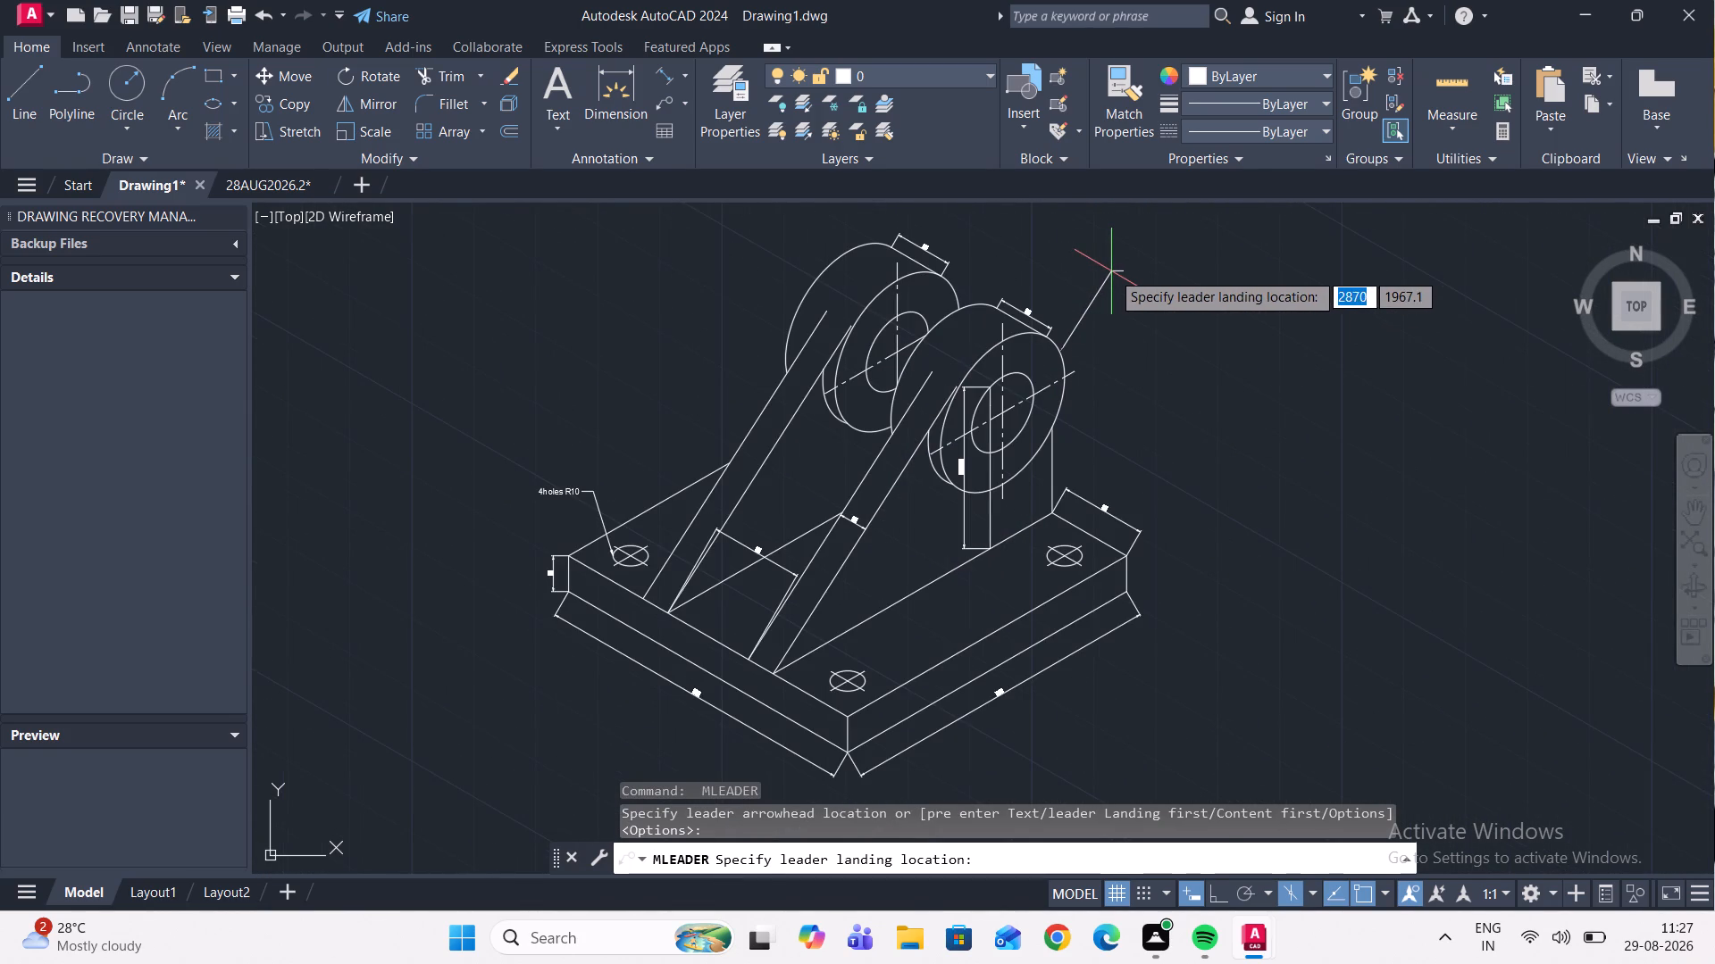
{"action": "left_click", "coordinate": [1111, 271]}
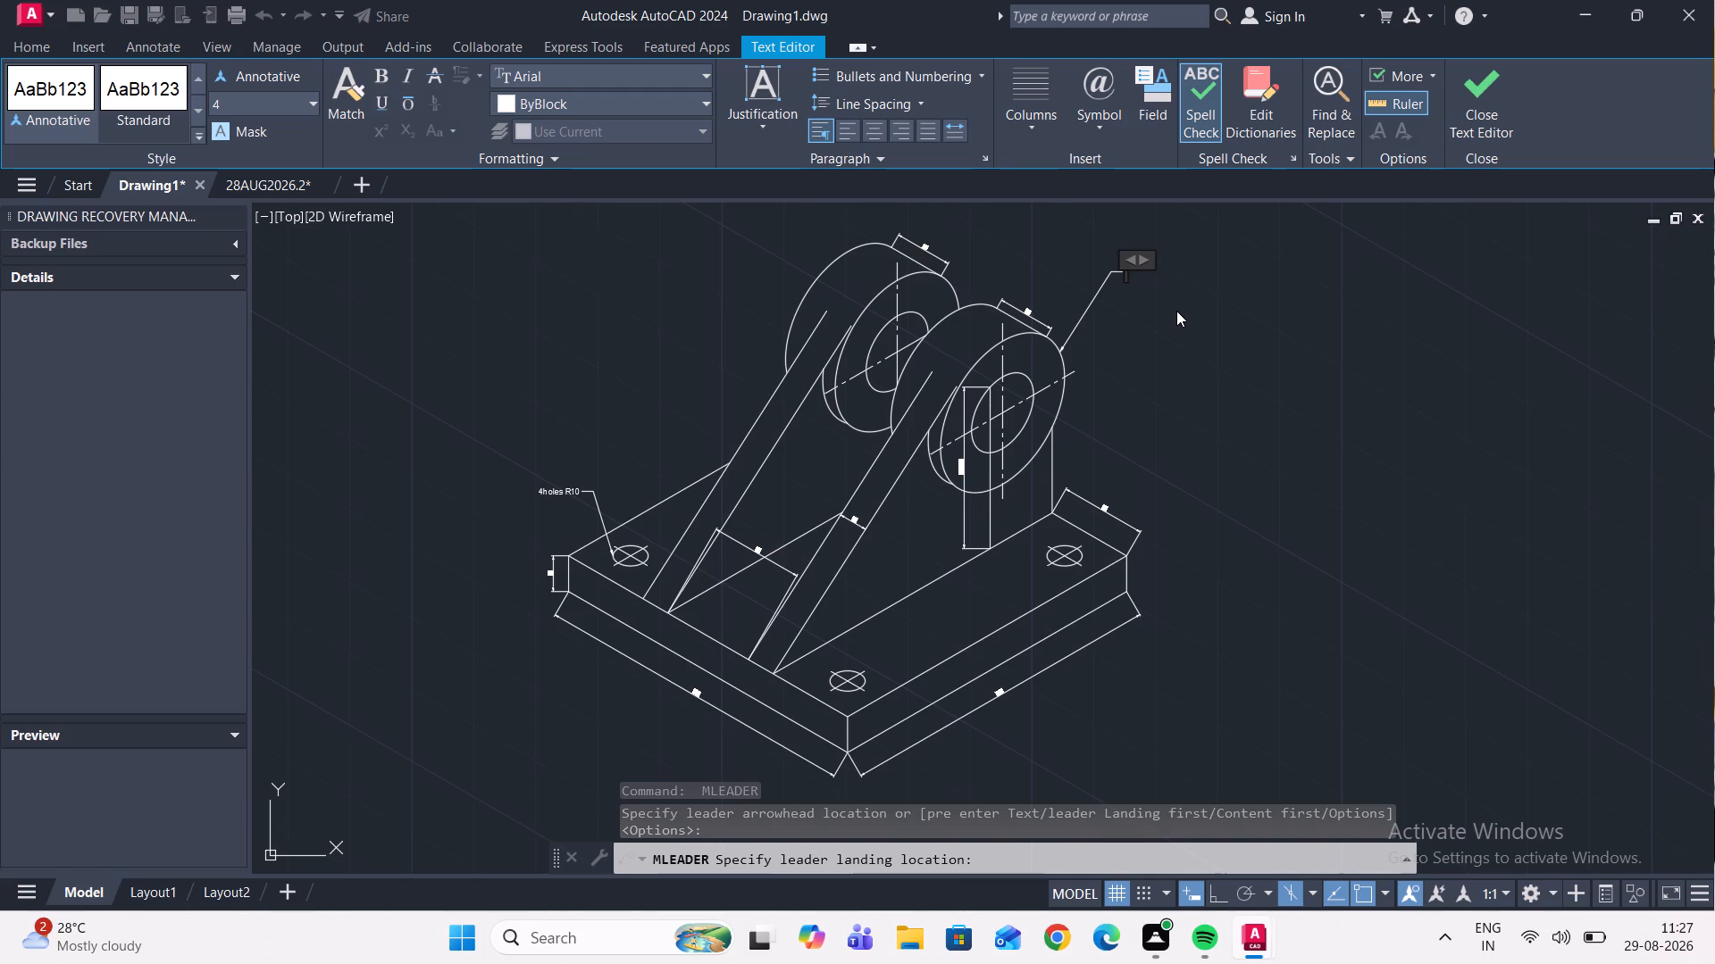
{"action": "key", "text": "r"}
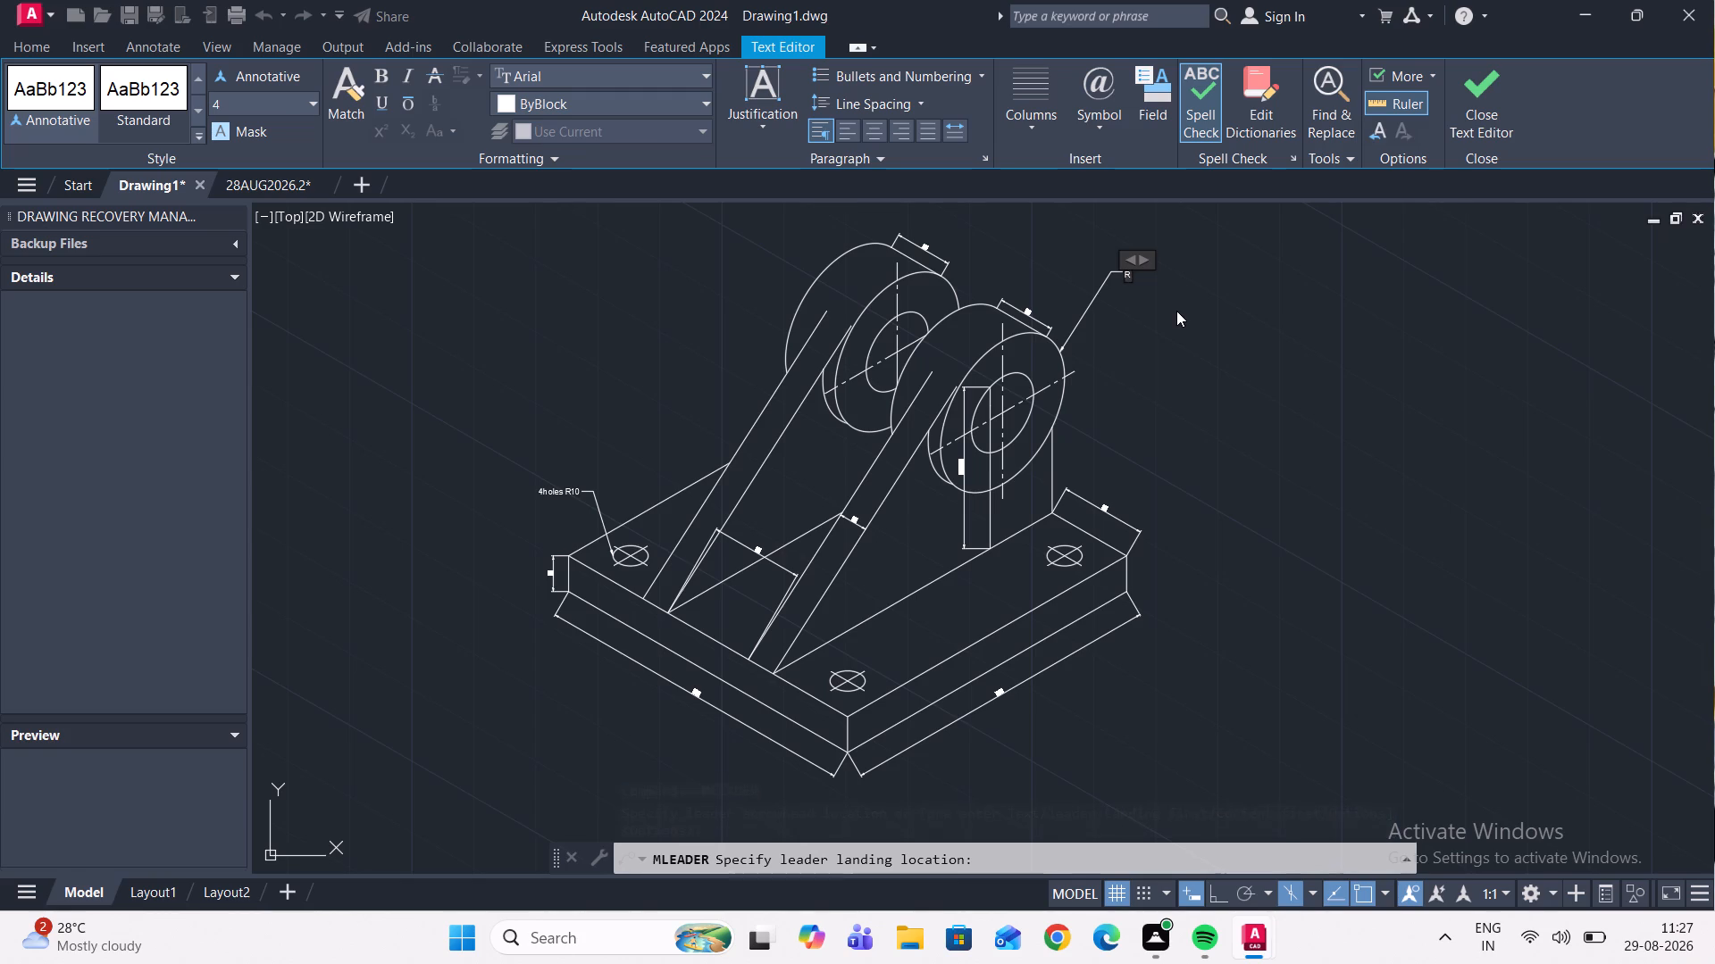
{"action": "type", "text": "50"}
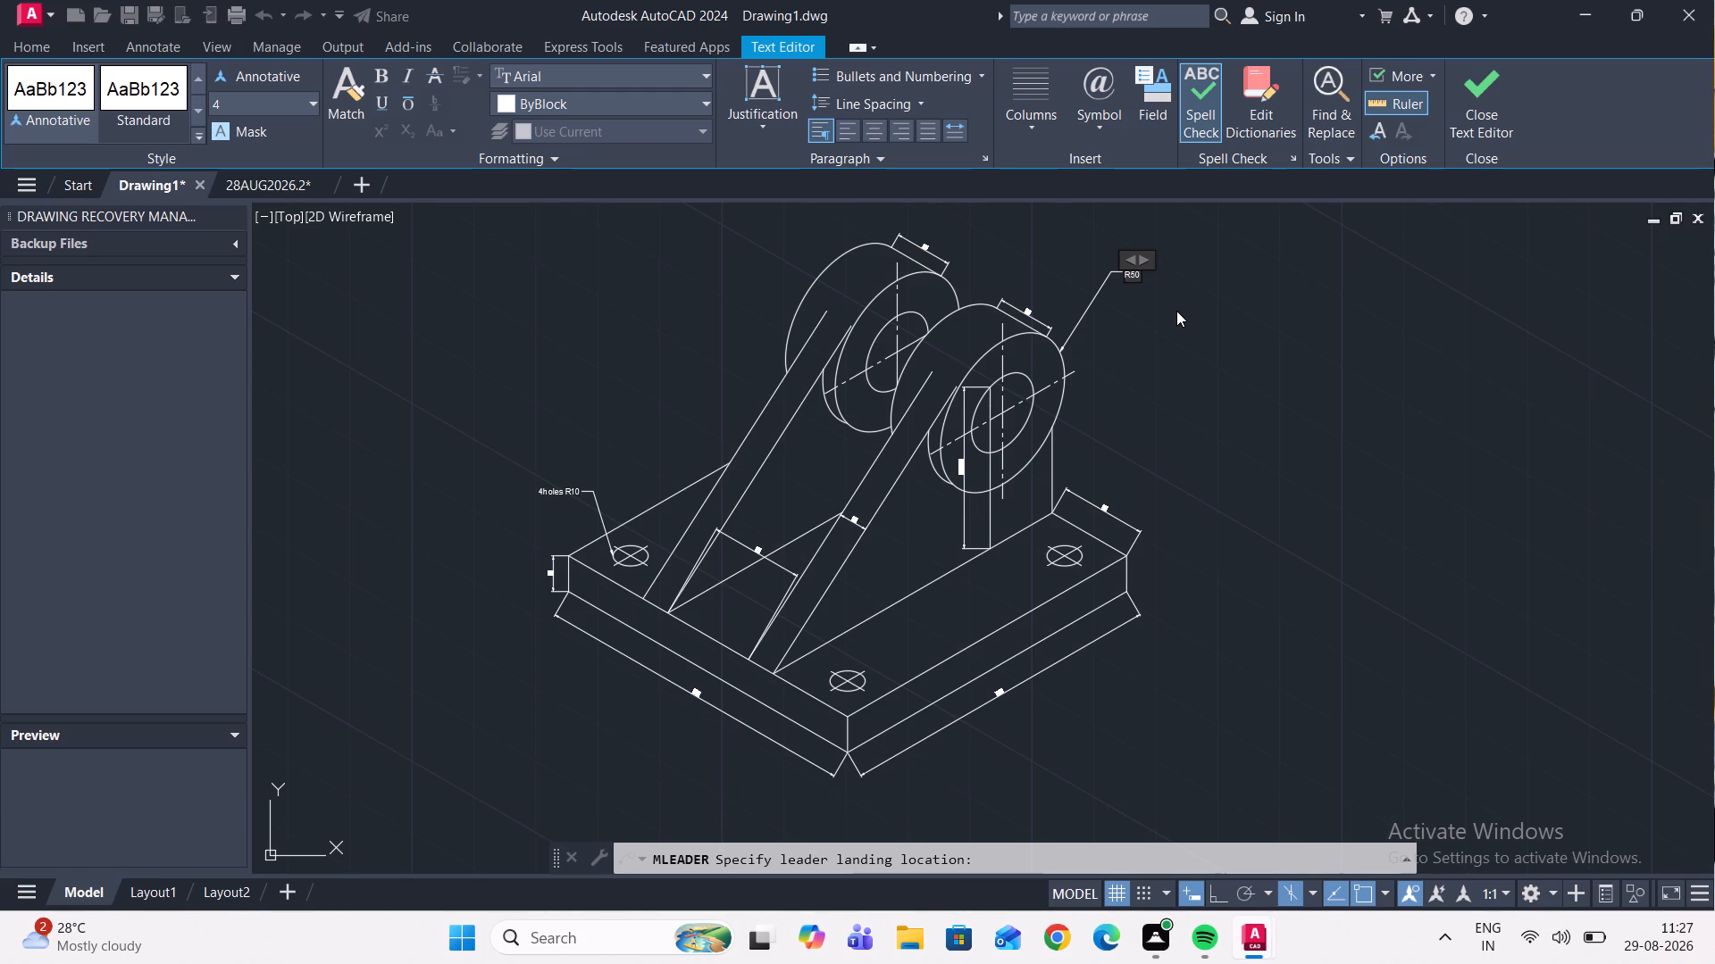
{"action": "left_click", "coordinate": [1176, 311]}
Add a multileader from the front upright's inner hole ellipse with its landing just below the R50 note, reading "R25".
{"action": "key", "text": "space"}
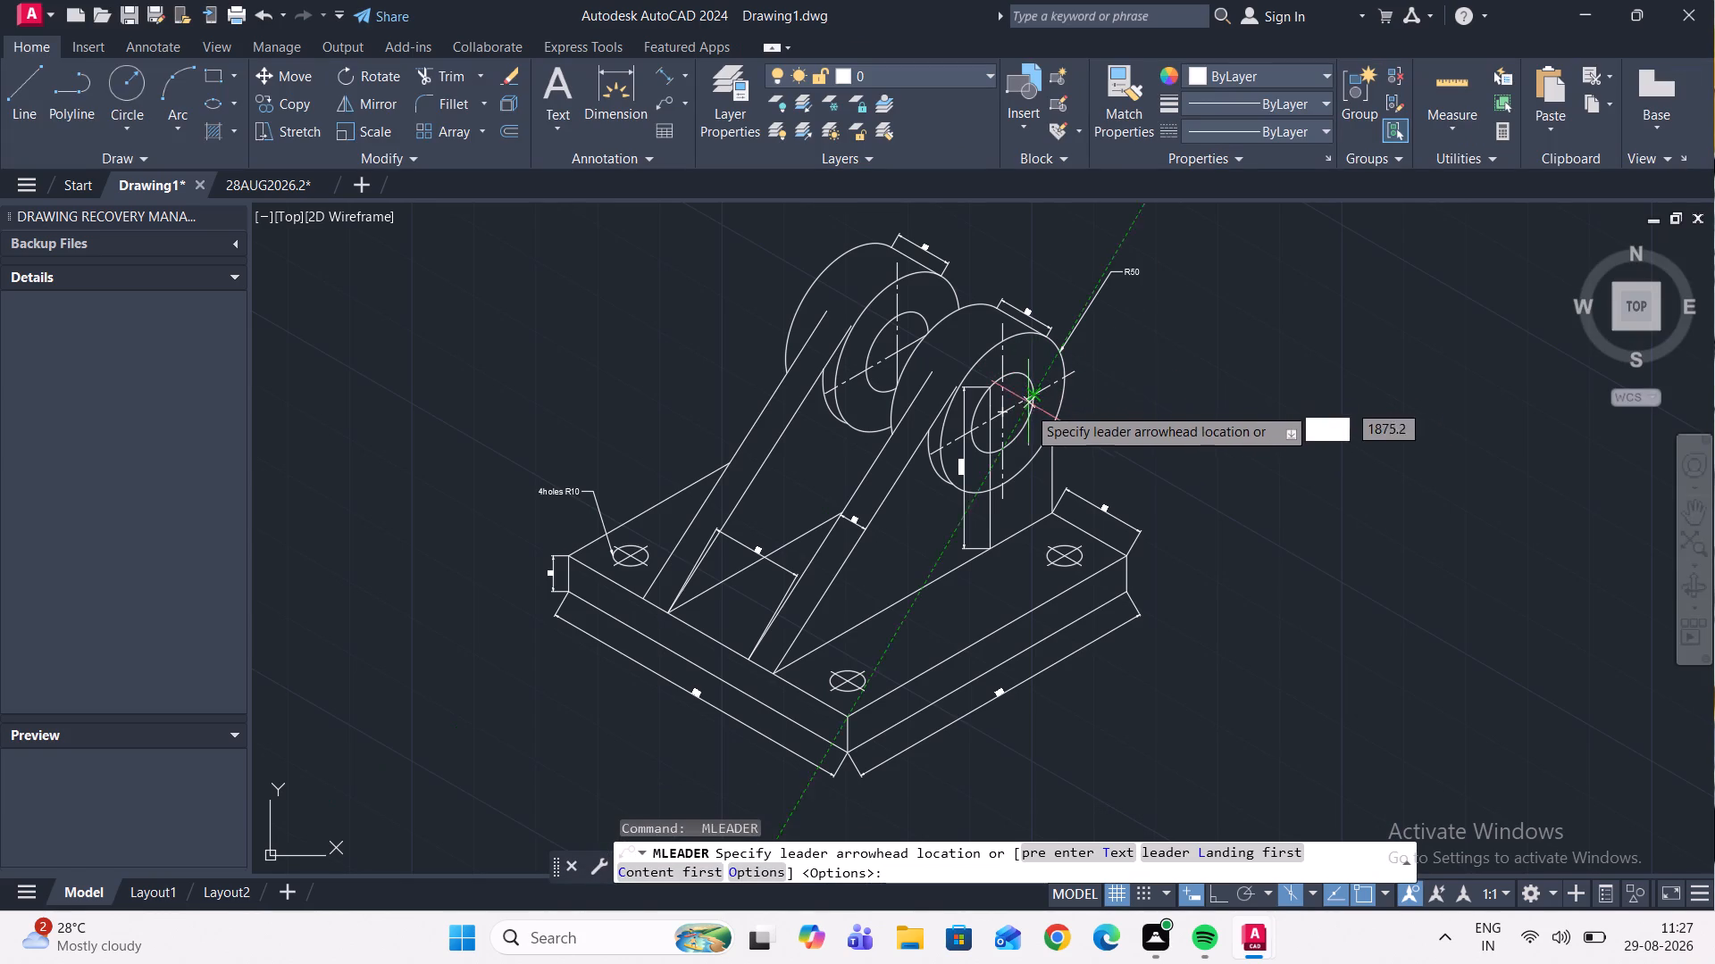
{"action": "left_click", "coordinate": [1028, 420]}
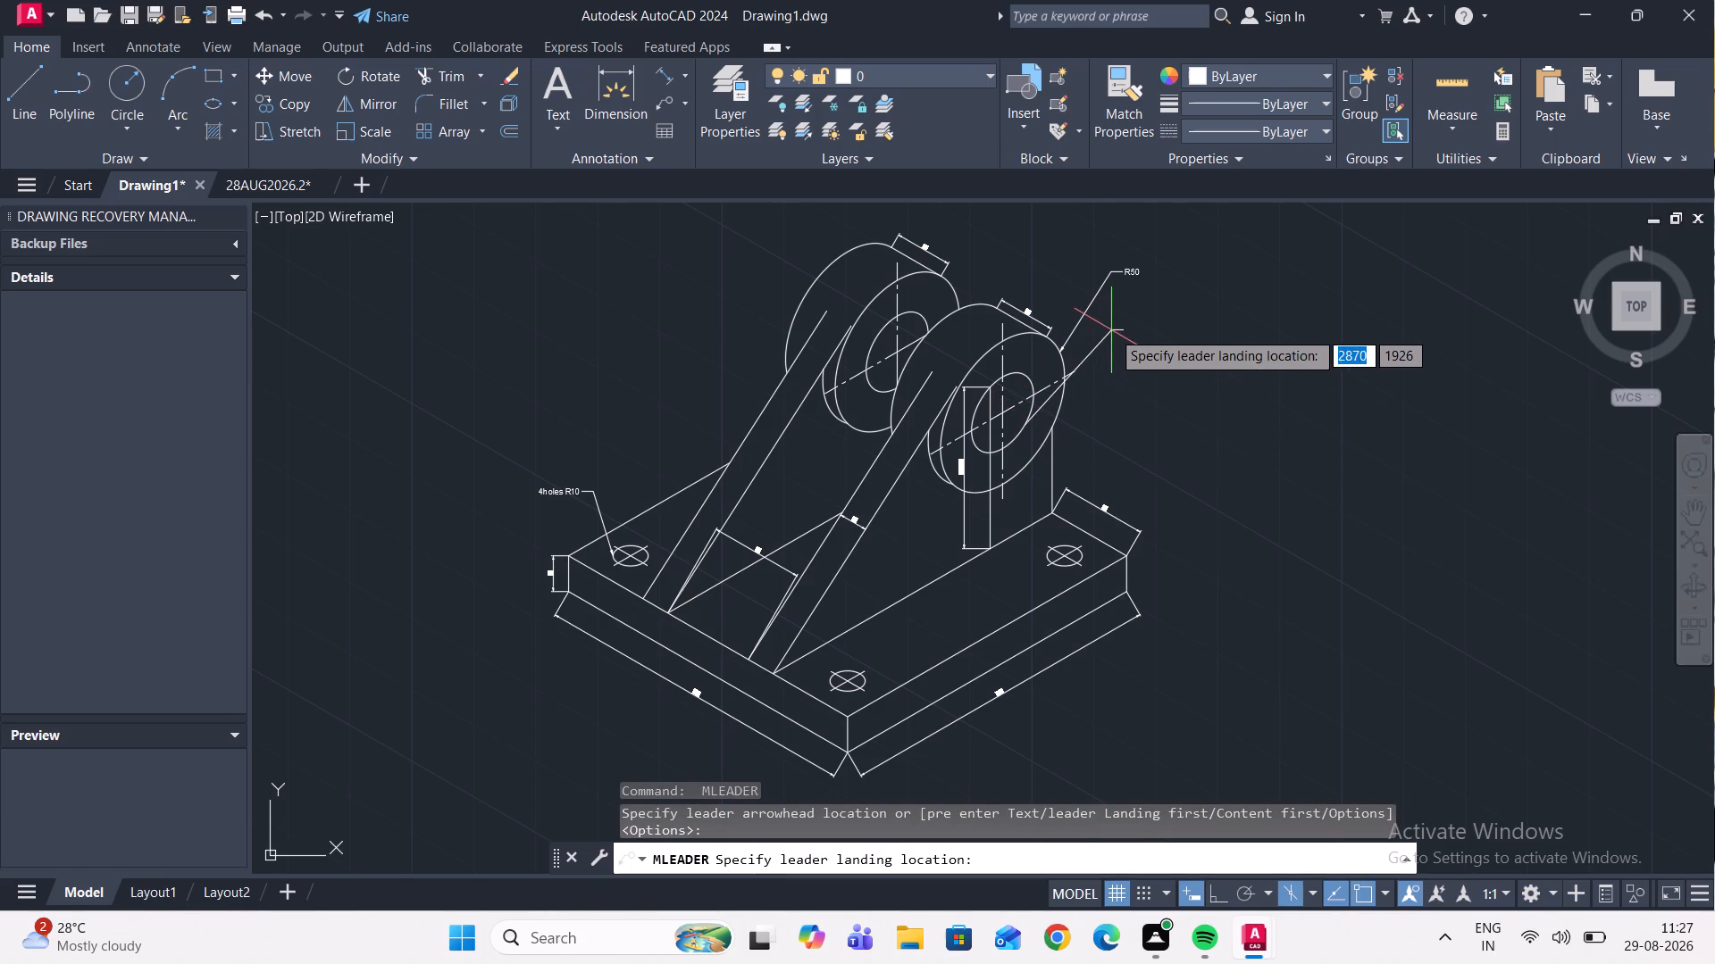
{"action": "left_click", "coordinate": [1117, 314]}
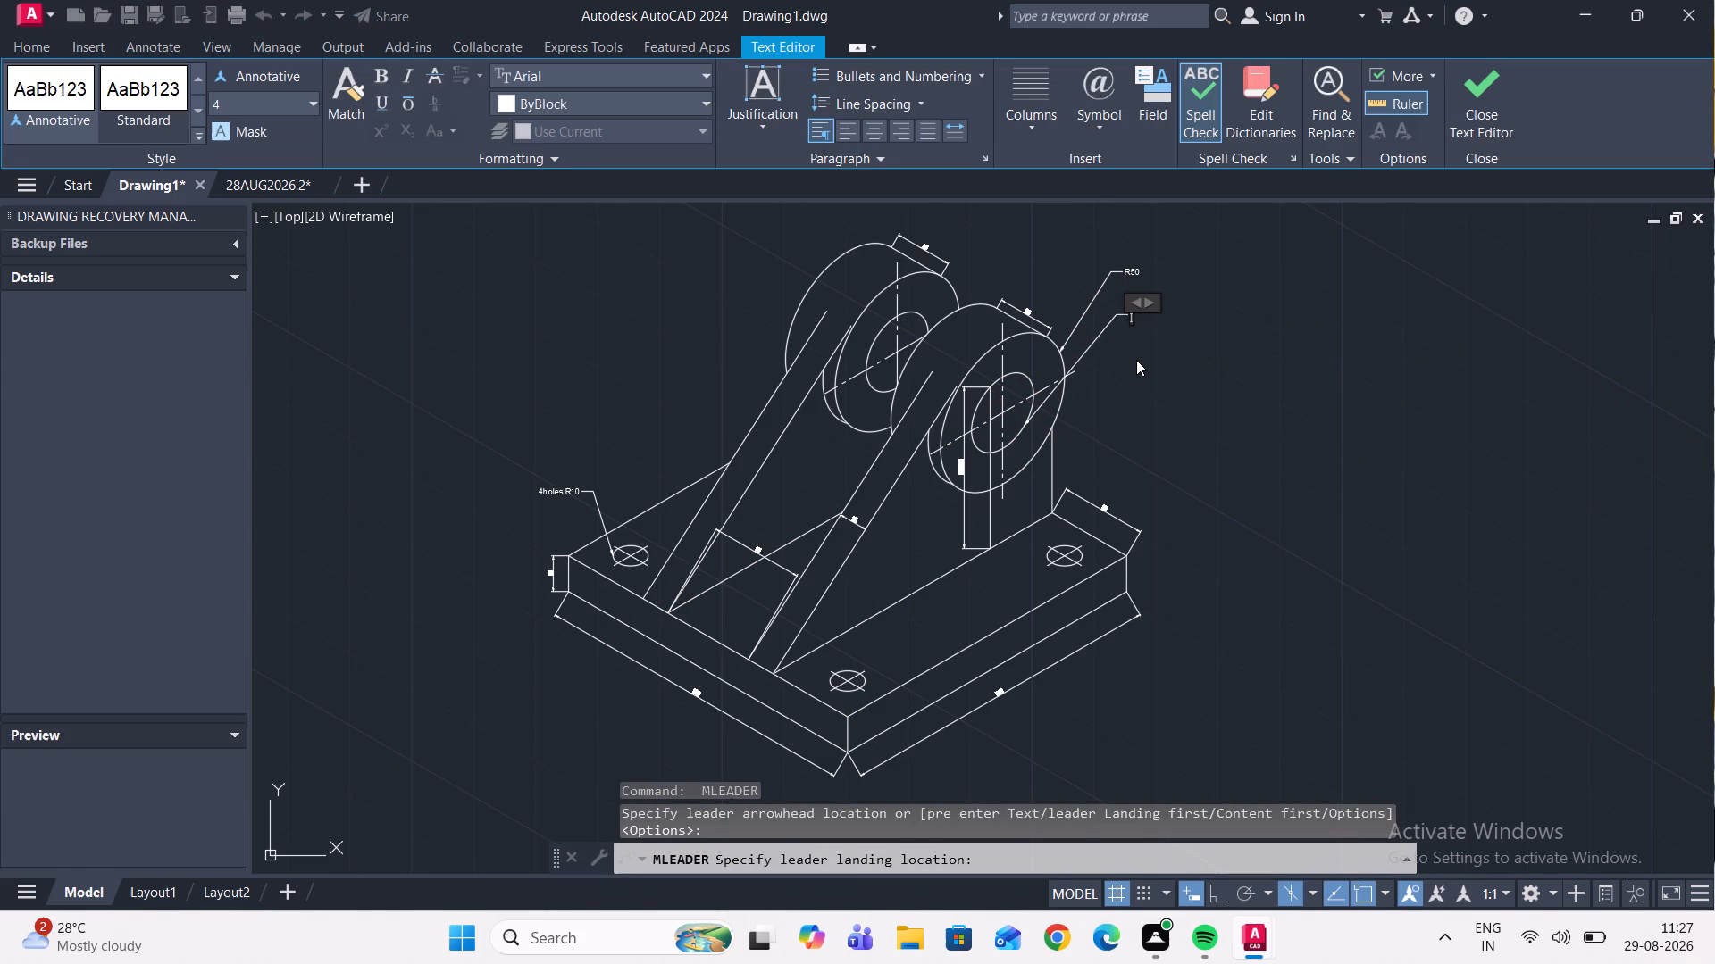
{"action": "type", "text": "R25"}
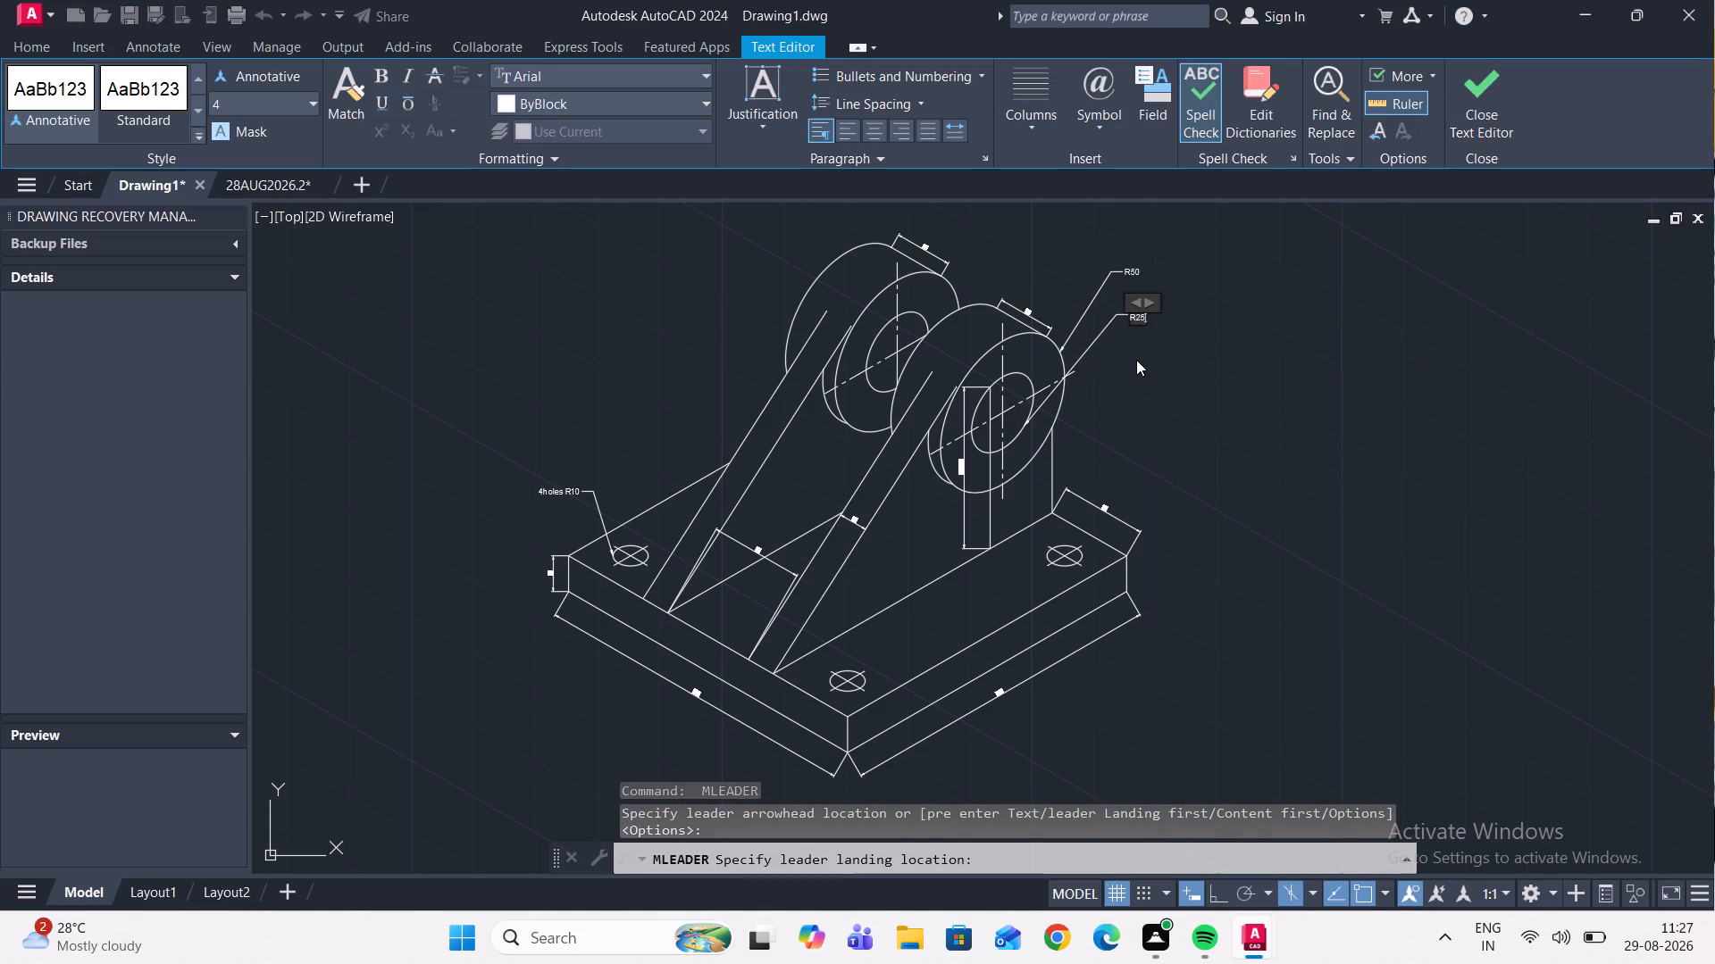
{"action": "left_click", "coordinate": [1136, 360]}
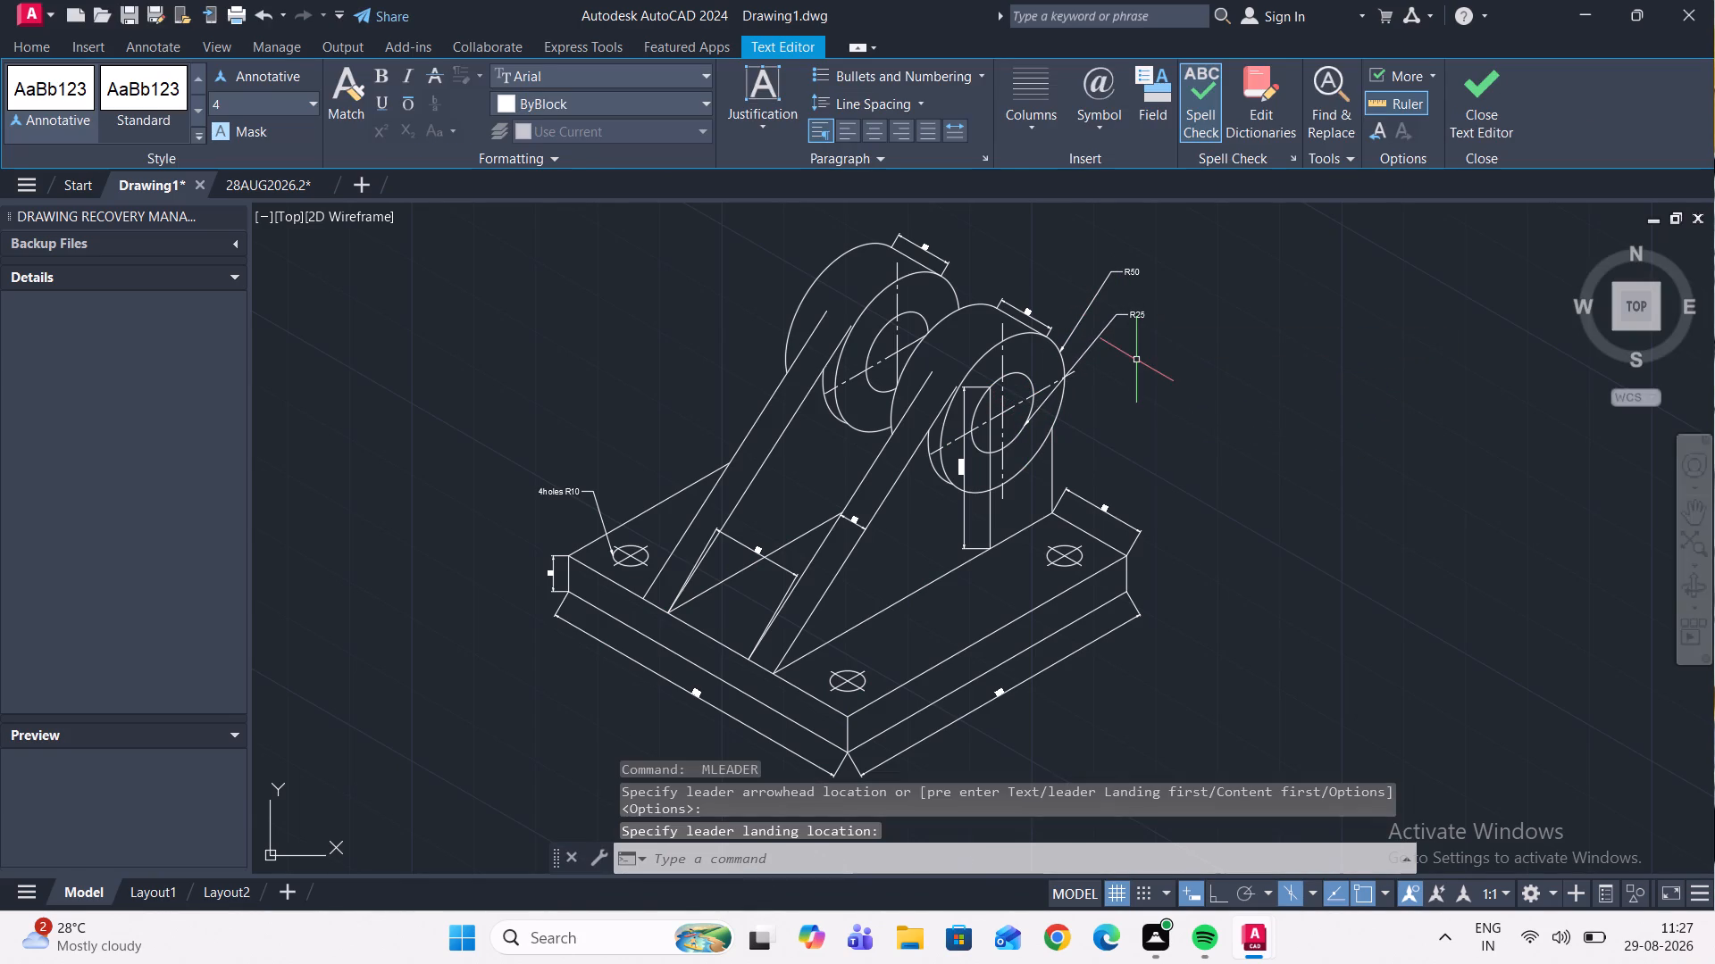
Oblique the base's two 225 dimensions, the 25 height and the 60 dimension to match the direction of the base's vertical corner edge.
{"action": "scroll", "coordinate": [1137, 361], "scroll_direction": "down", "scroll_amount": 2}
{"action": "scroll", "coordinate": [1031, 352], "scroll_direction": "up", "scroll_amount": 2}
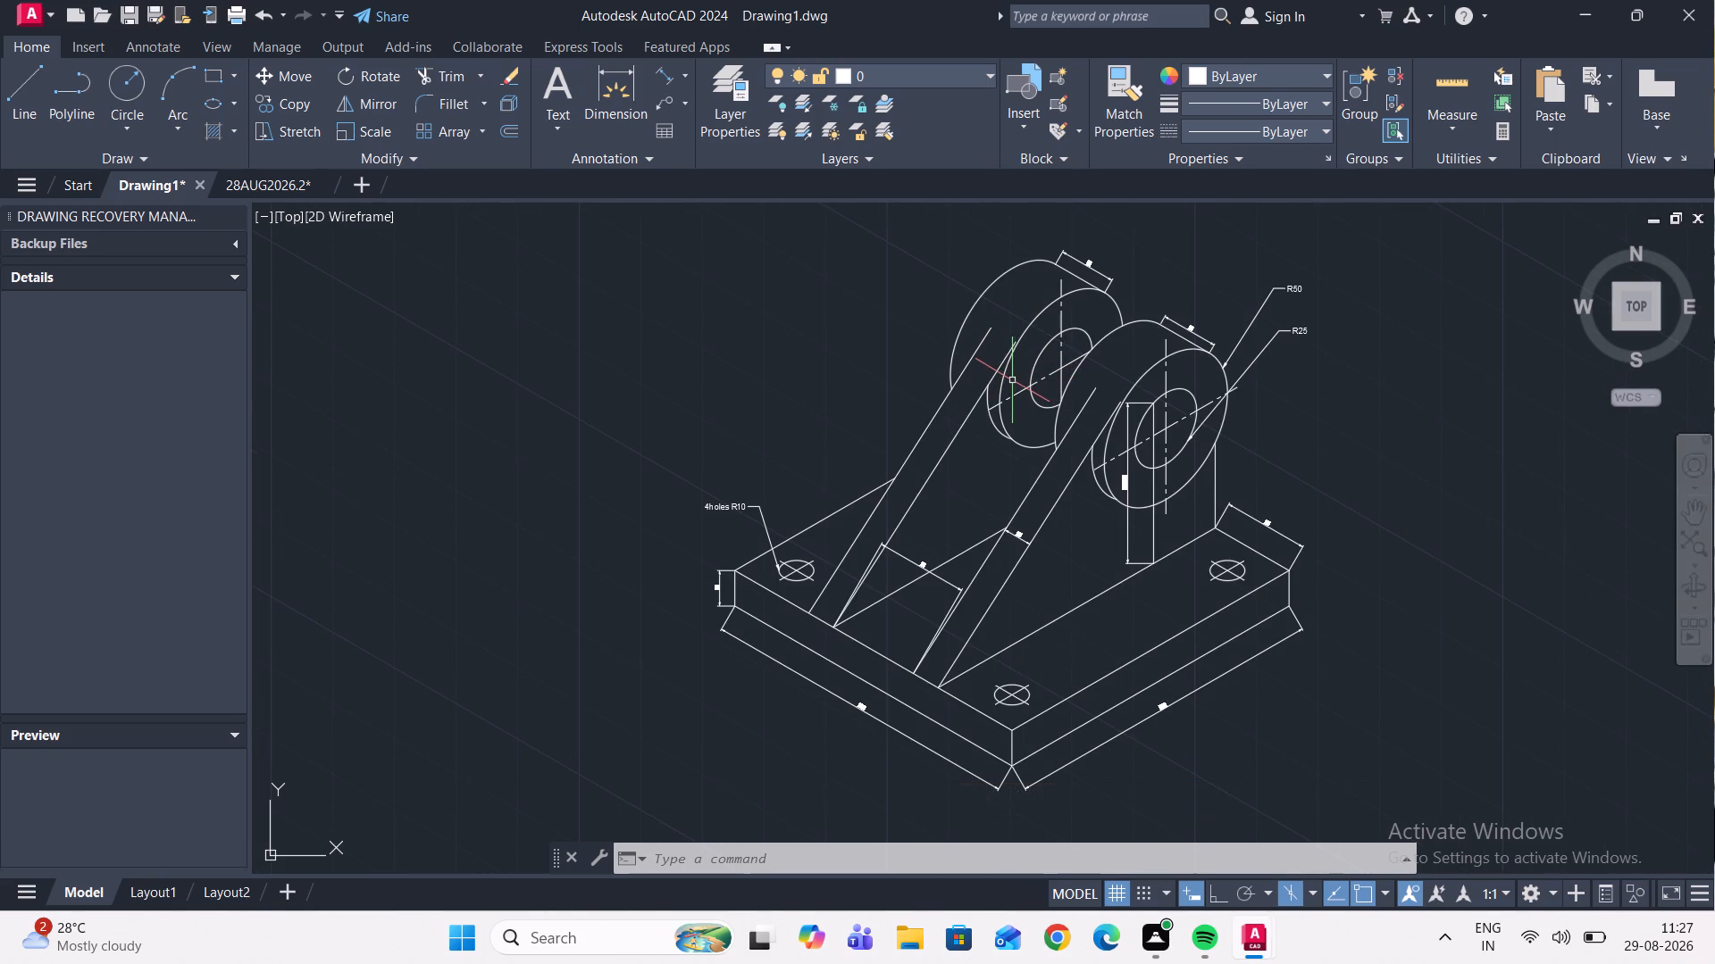
{"action": "scroll", "coordinate": [972, 449], "scroll_direction": "up", "scroll_amount": 1}
{"action": "scroll", "coordinate": [970, 426], "scroll_direction": "down", "scroll_amount": 4}
{"action": "scroll", "coordinate": [961, 544], "scroll_direction": "up", "scroll_amount": 3}
{"action": "scroll", "coordinate": [1039, 479], "scroll_direction": "up", "scroll_amount": 1}
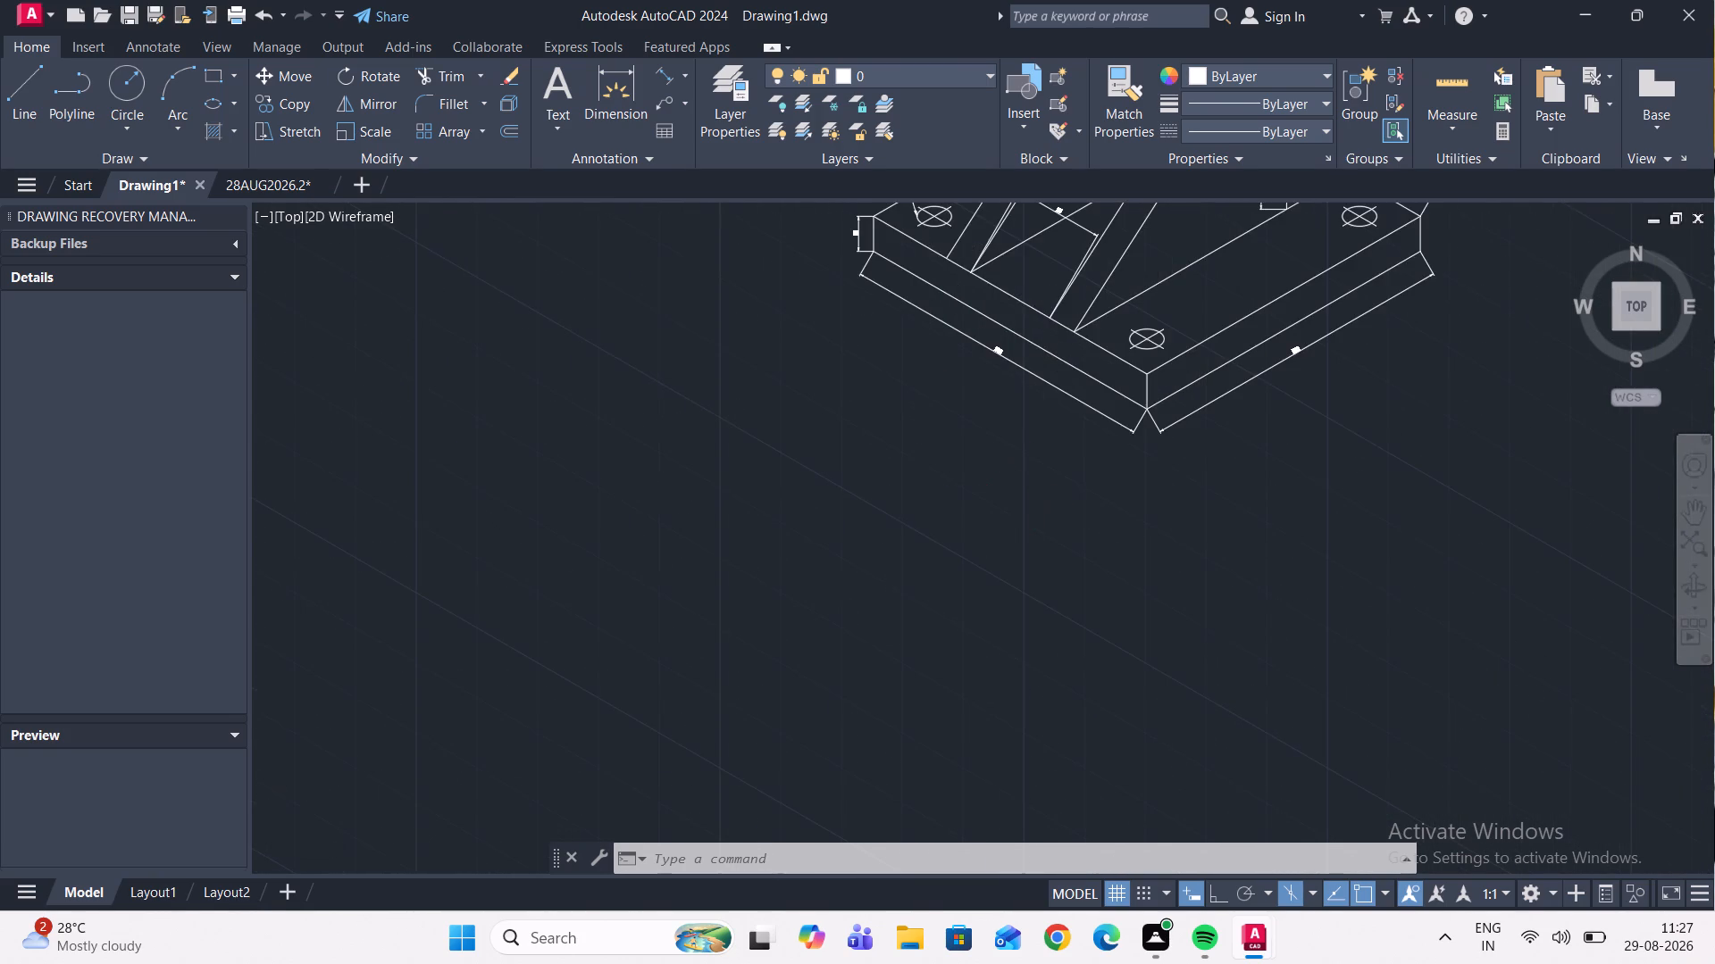
{"action": "scroll", "coordinate": [1039, 479], "scroll_direction": "down", "scroll_amount": 2}
{"action": "scroll", "coordinate": [1122, 376], "scroll_direction": "up", "scroll_amount": 2}
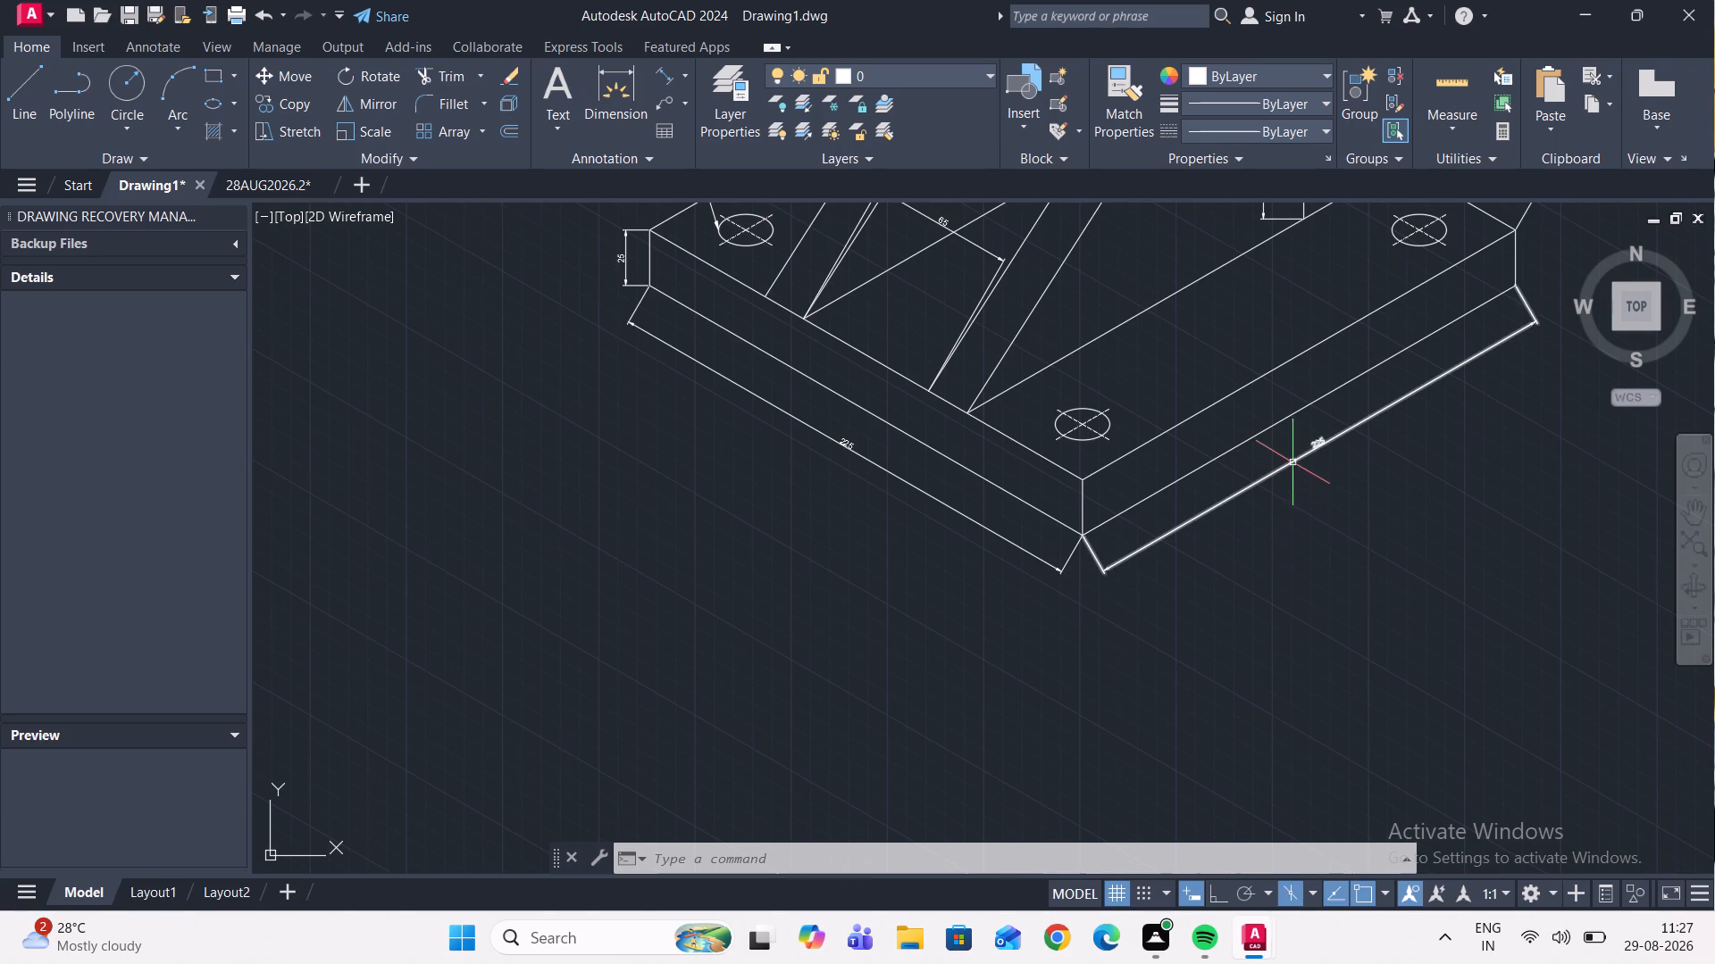
{"action": "left_click", "coordinate": [1293, 461]}
{"action": "left_click", "coordinate": [1003, 537]}
{"action": "scroll", "coordinate": [922, 525], "scroll_direction": "down", "scroll_amount": 2}
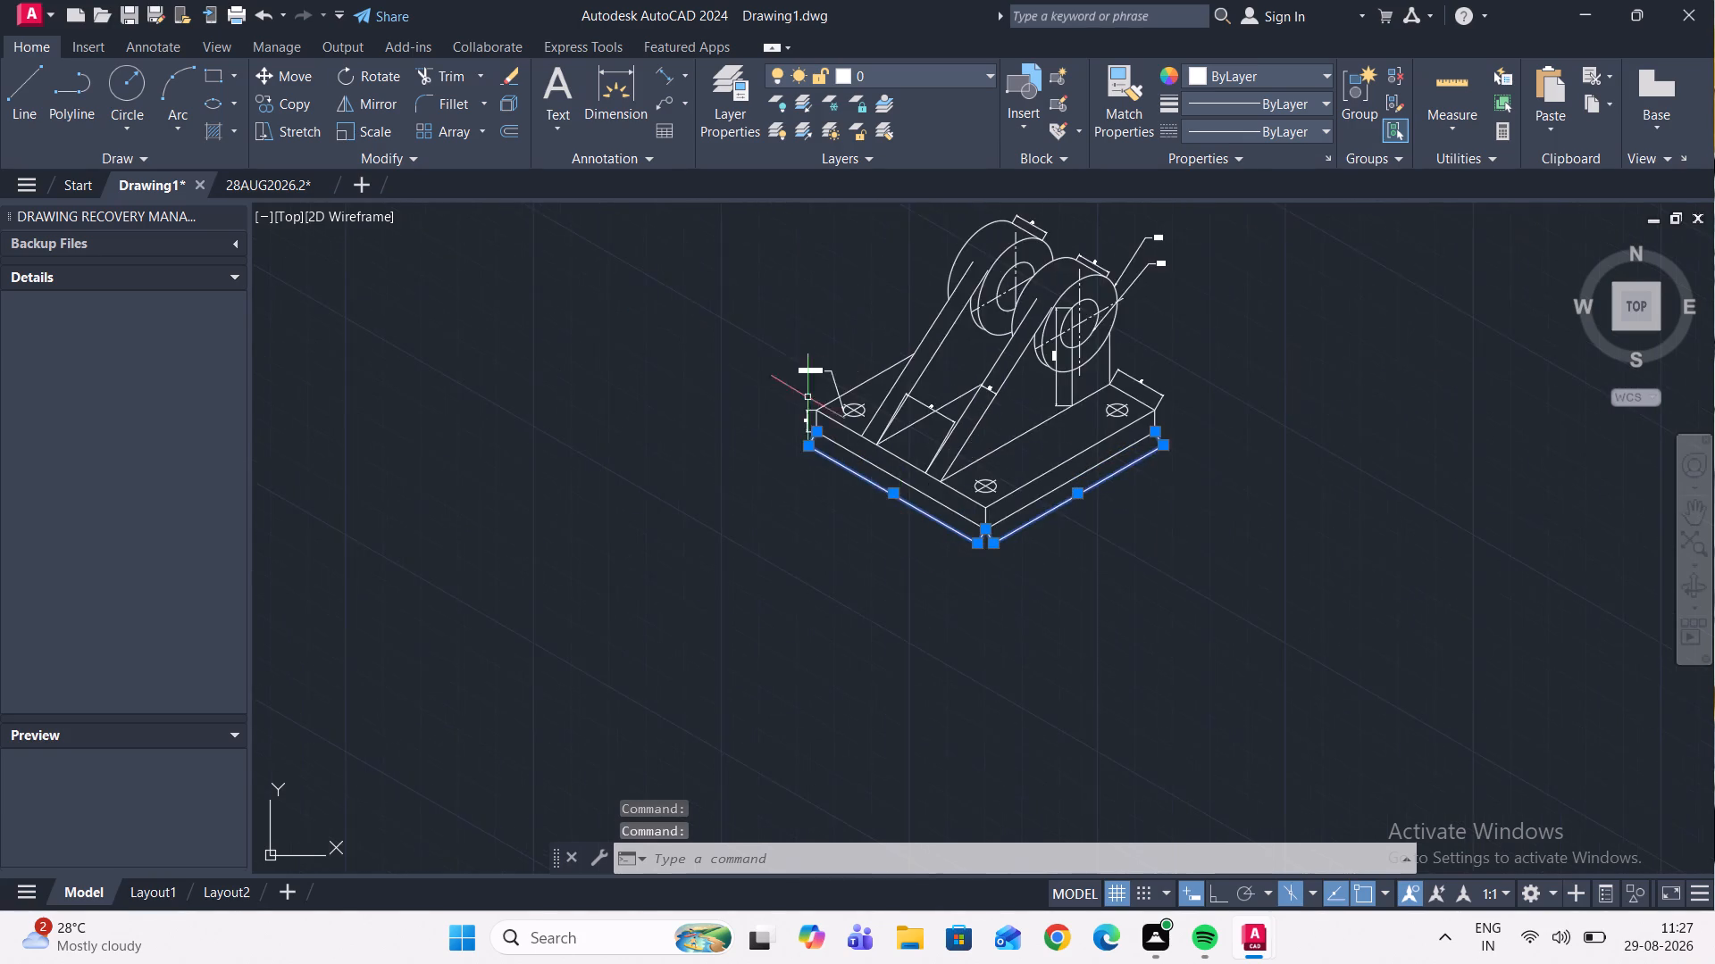
{"action": "scroll", "coordinate": [780, 343], "scroll_direction": "up", "scroll_amount": 2}
{"action": "left_click", "coordinate": [855, 511]}
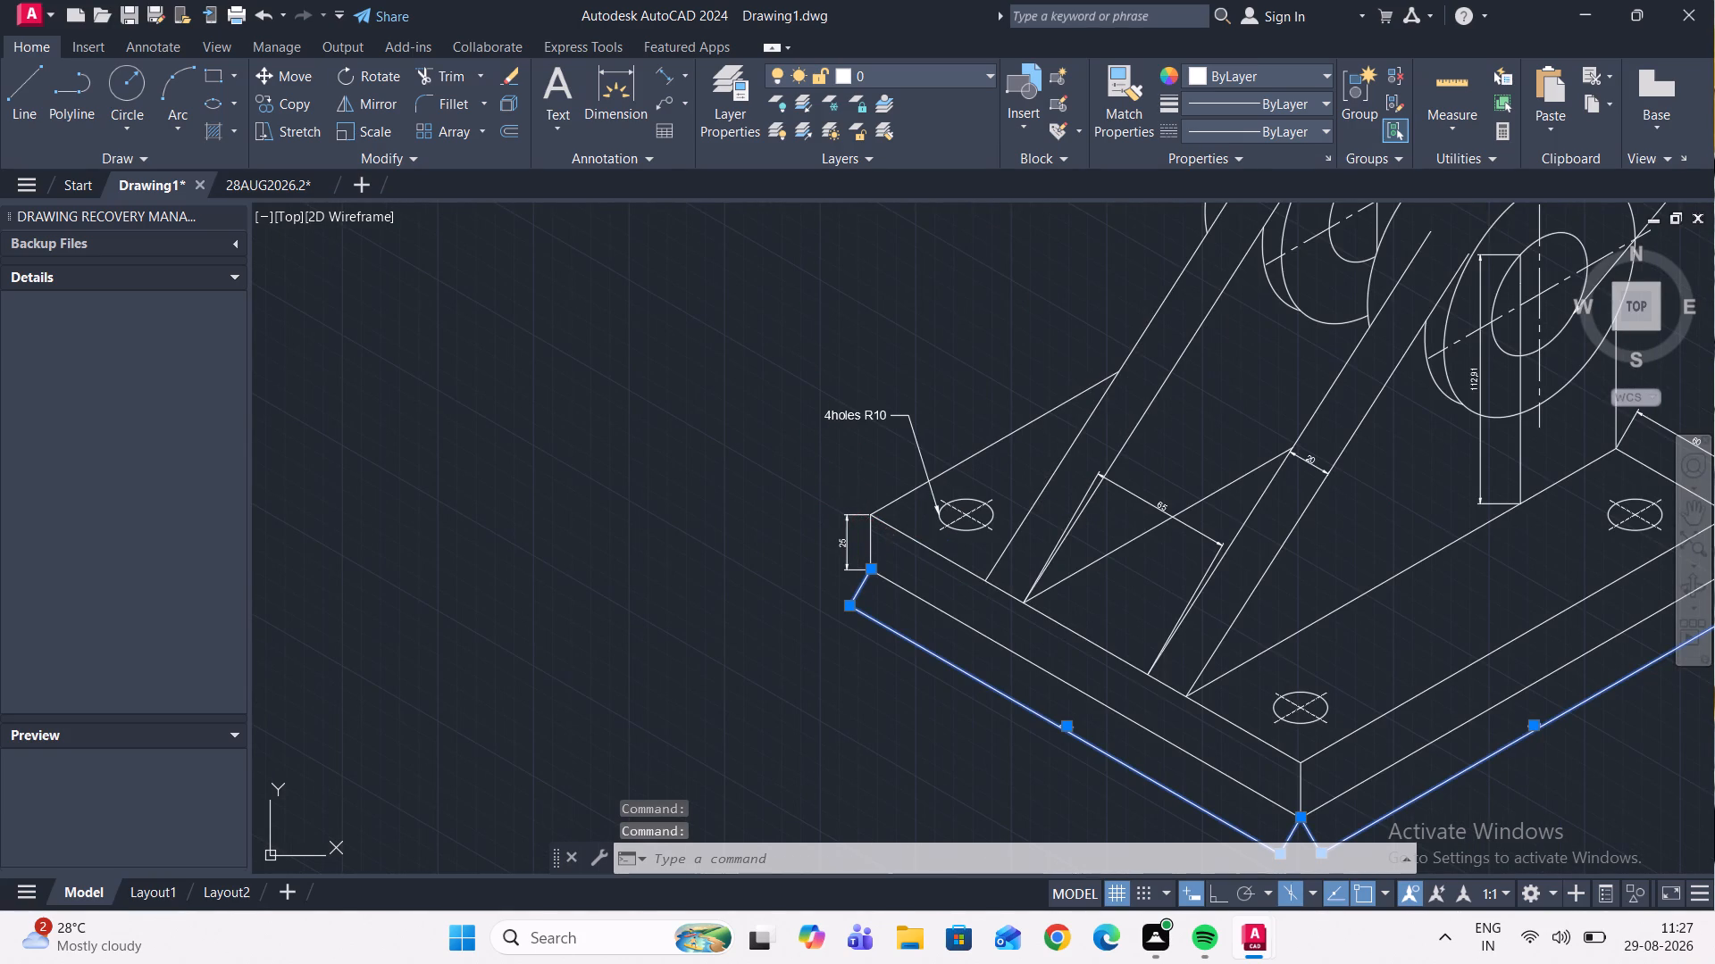
{"action": "left_click", "coordinate": [836, 527]}
{"action": "scroll", "coordinate": [955, 509], "scroll_direction": "down", "scroll_amount": 1}
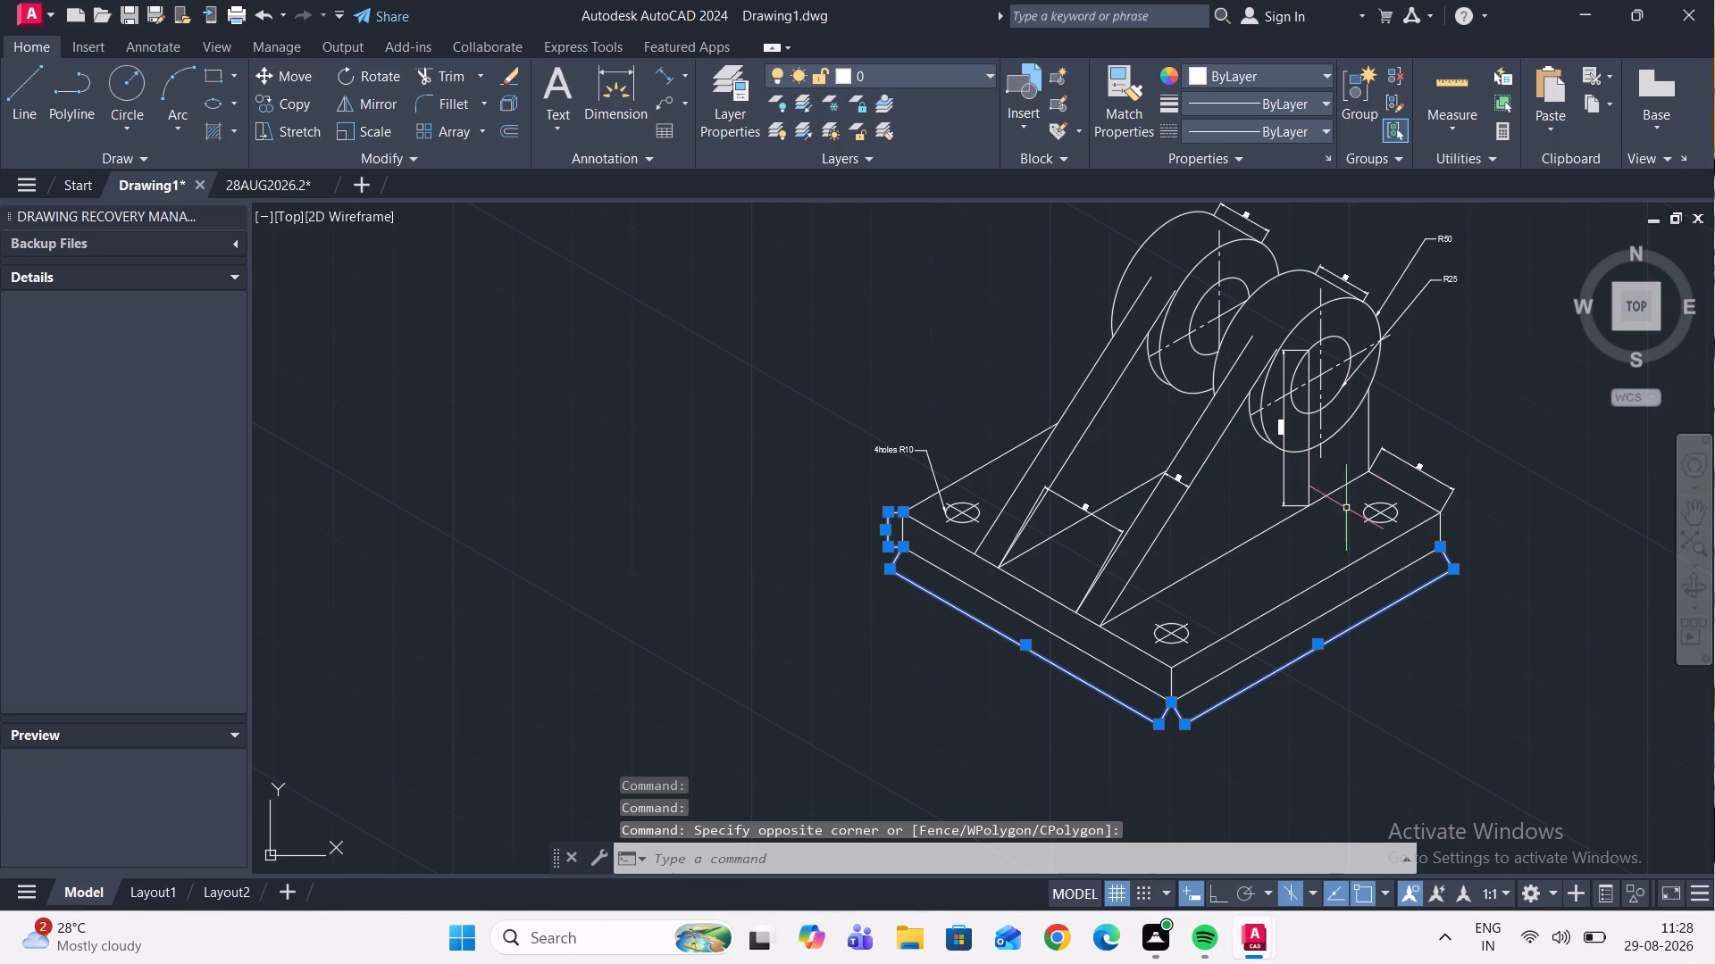
{"action": "left_click", "coordinate": [1443, 484]}
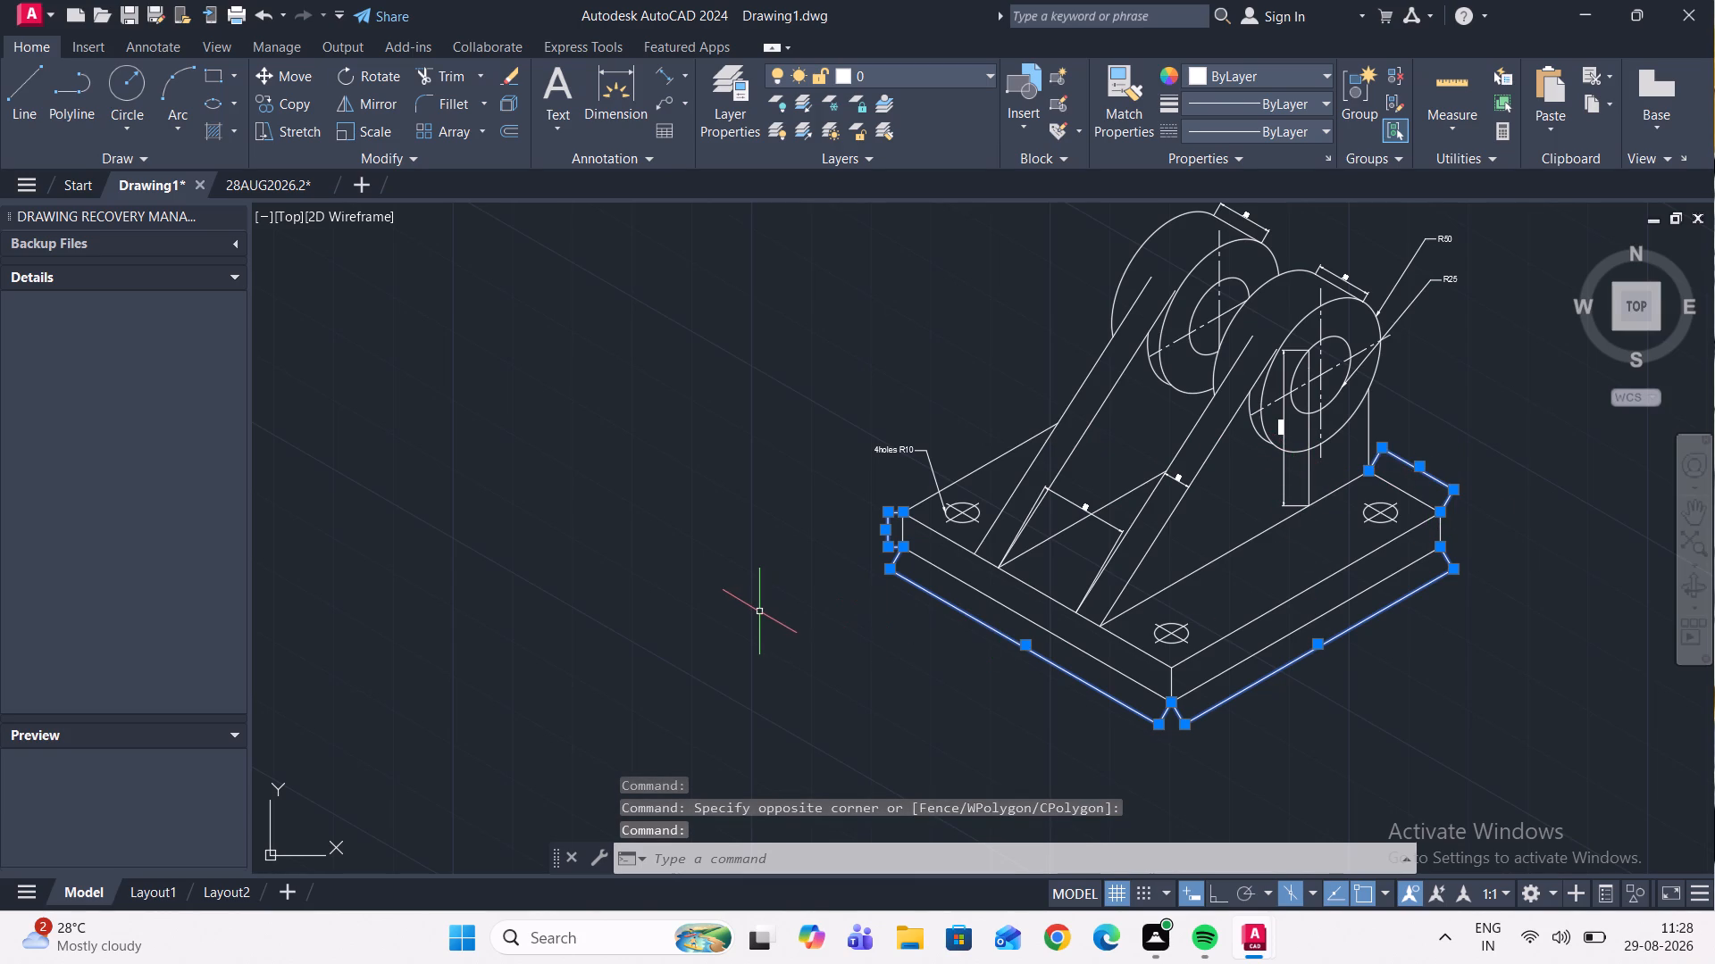
{"action": "key", "text": "d"}
{"action": "key", "text": "i"}
{"action": "key", "text": "m"}
{"action": "type", "text": "ED"}
{"action": "left_click", "coordinate": [860, 660]}
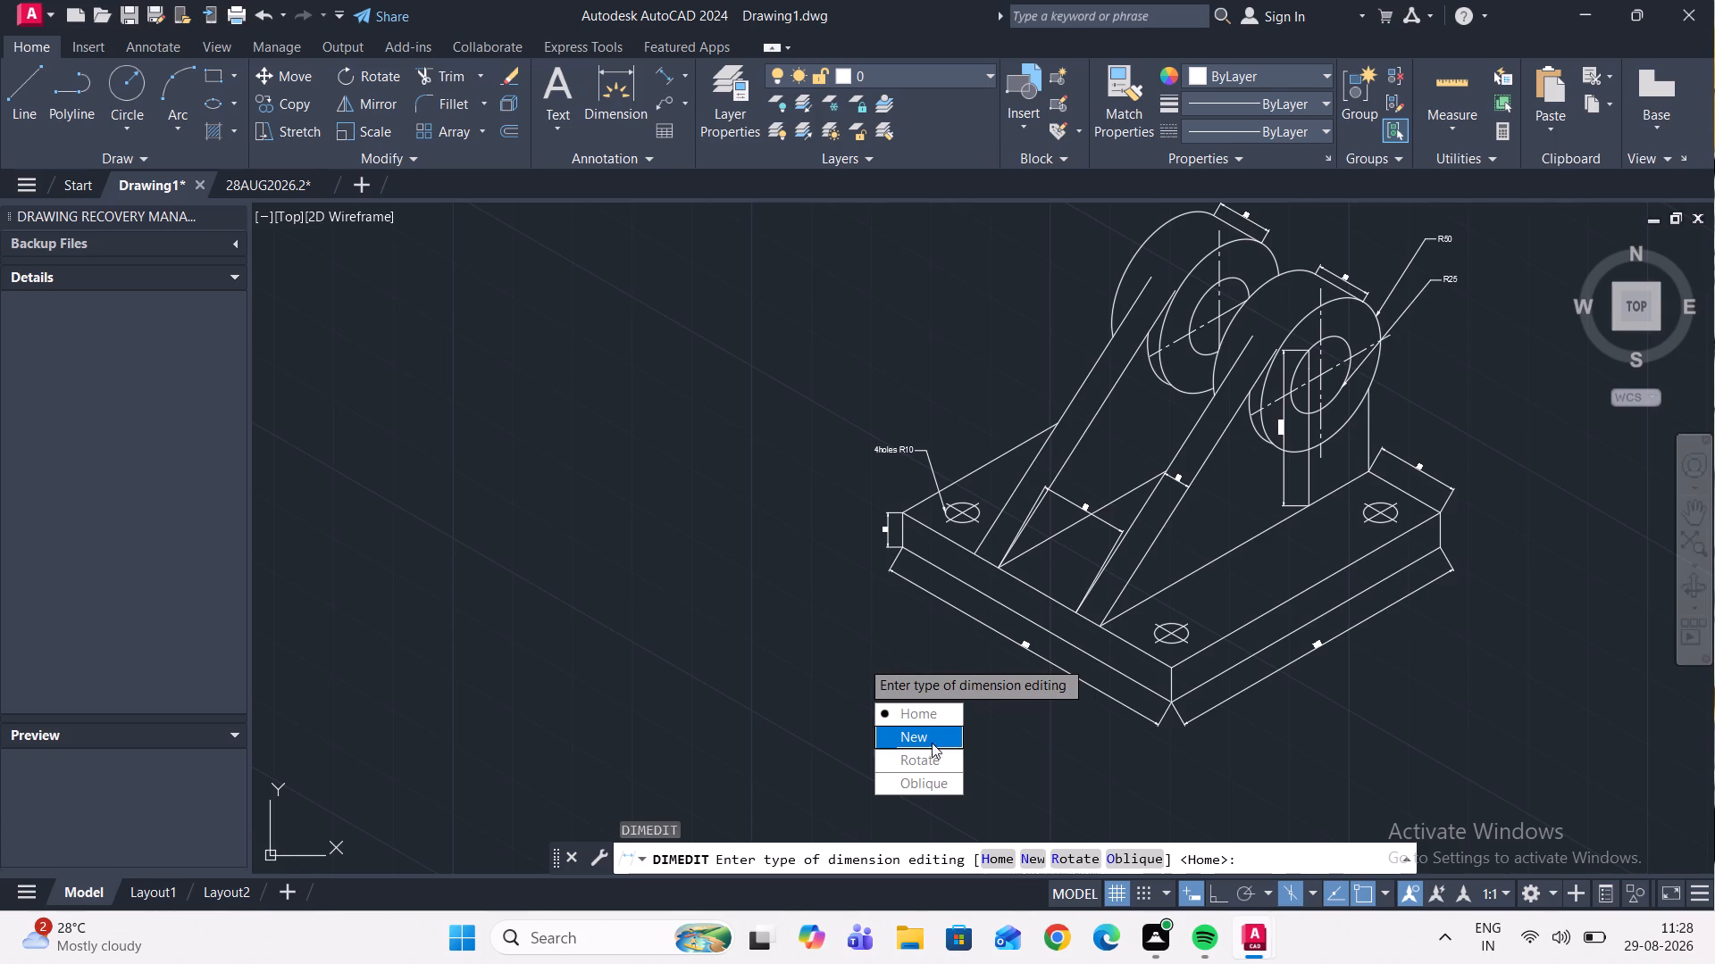
{"action": "left_click_drag", "start_coordinate": [934, 777], "coordinate": [860, 660]}
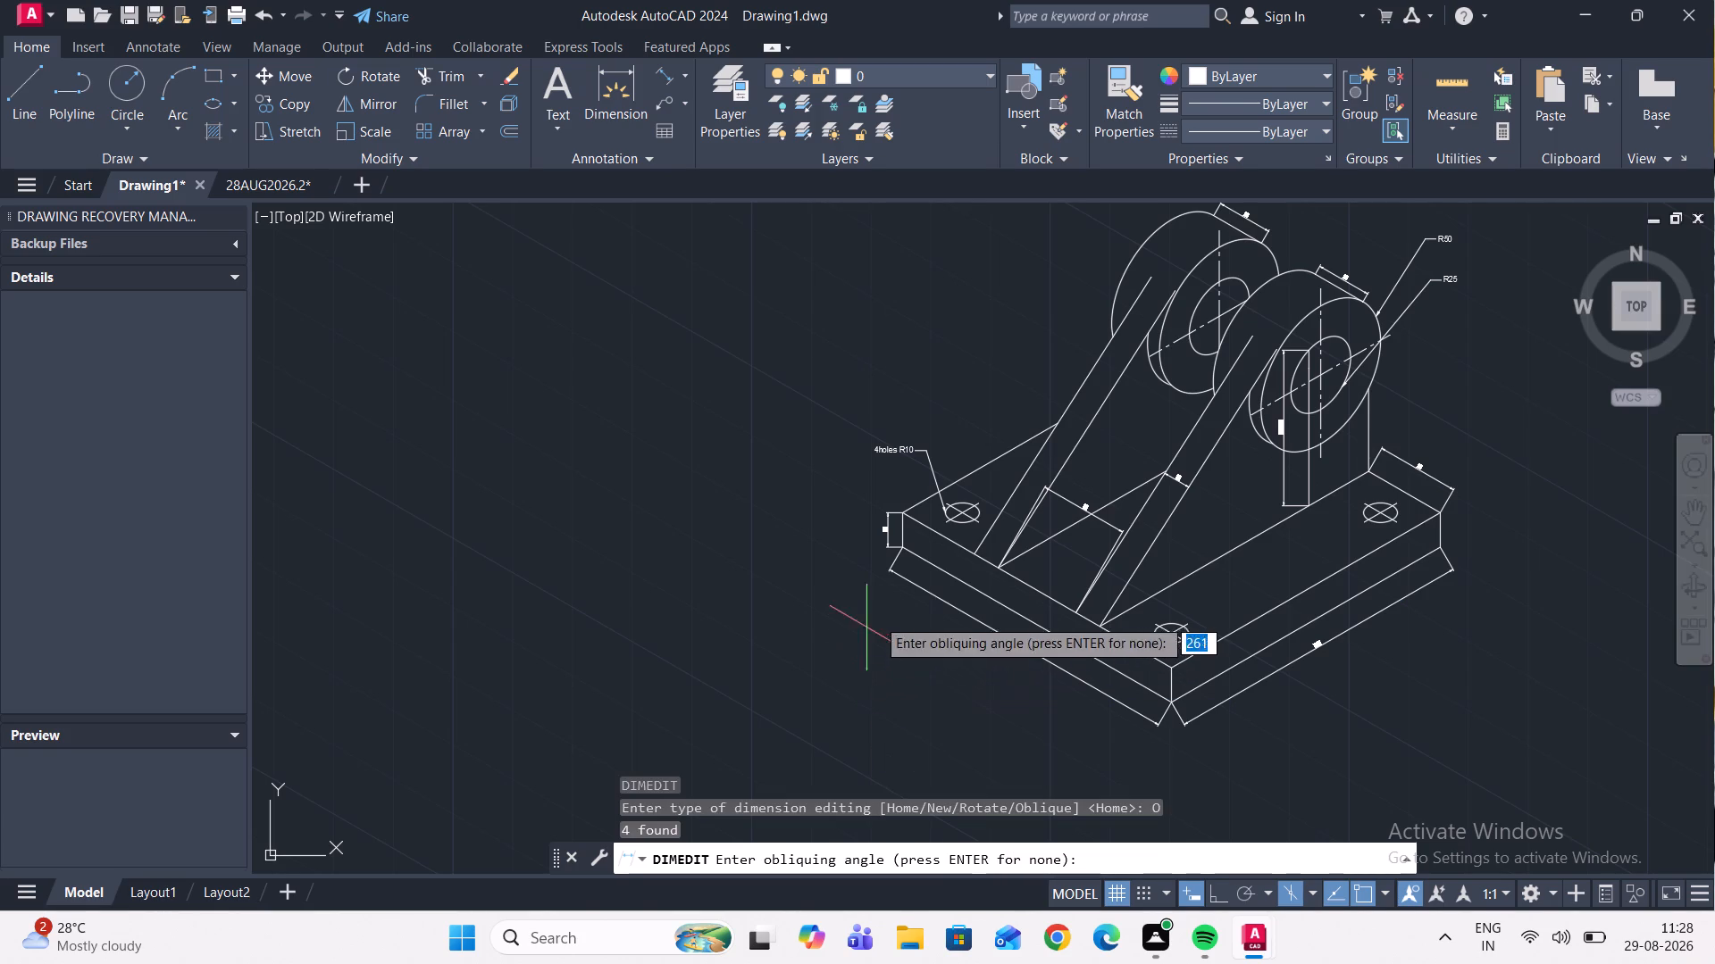
{"action": "scroll", "coordinate": [966, 569], "scroll_direction": "up", "scroll_amount": 1}
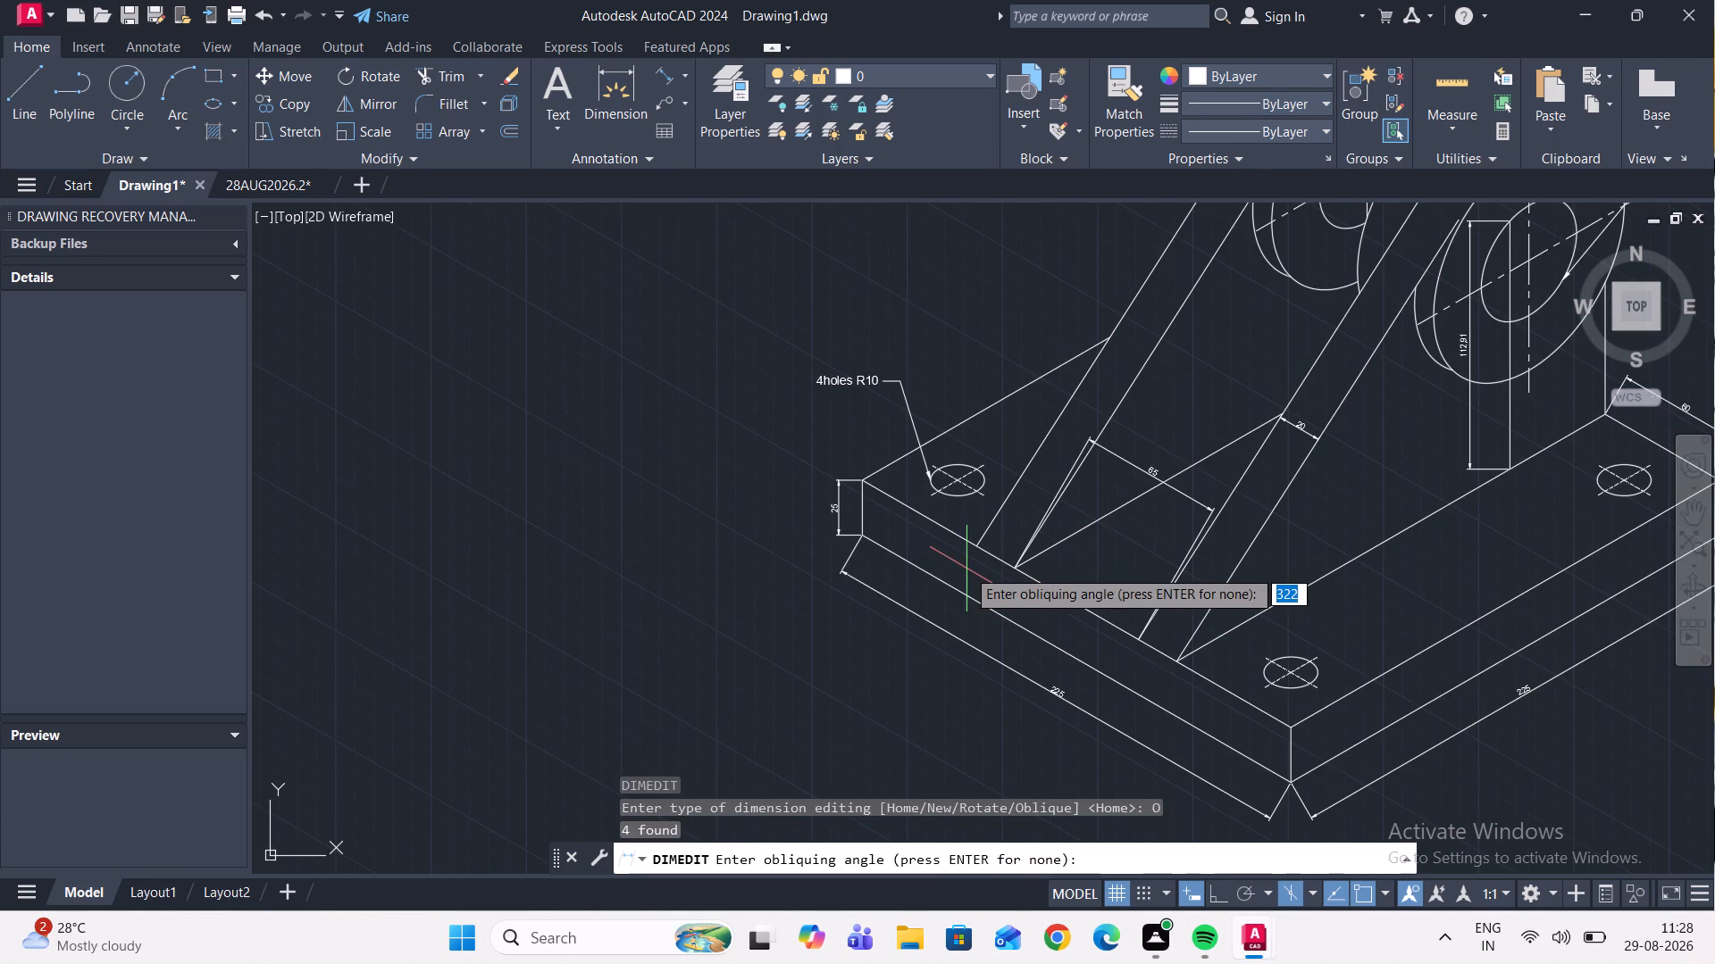
{"action": "scroll", "coordinate": [966, 569], "scroll_direction": "up", "scroll_amount": 2}
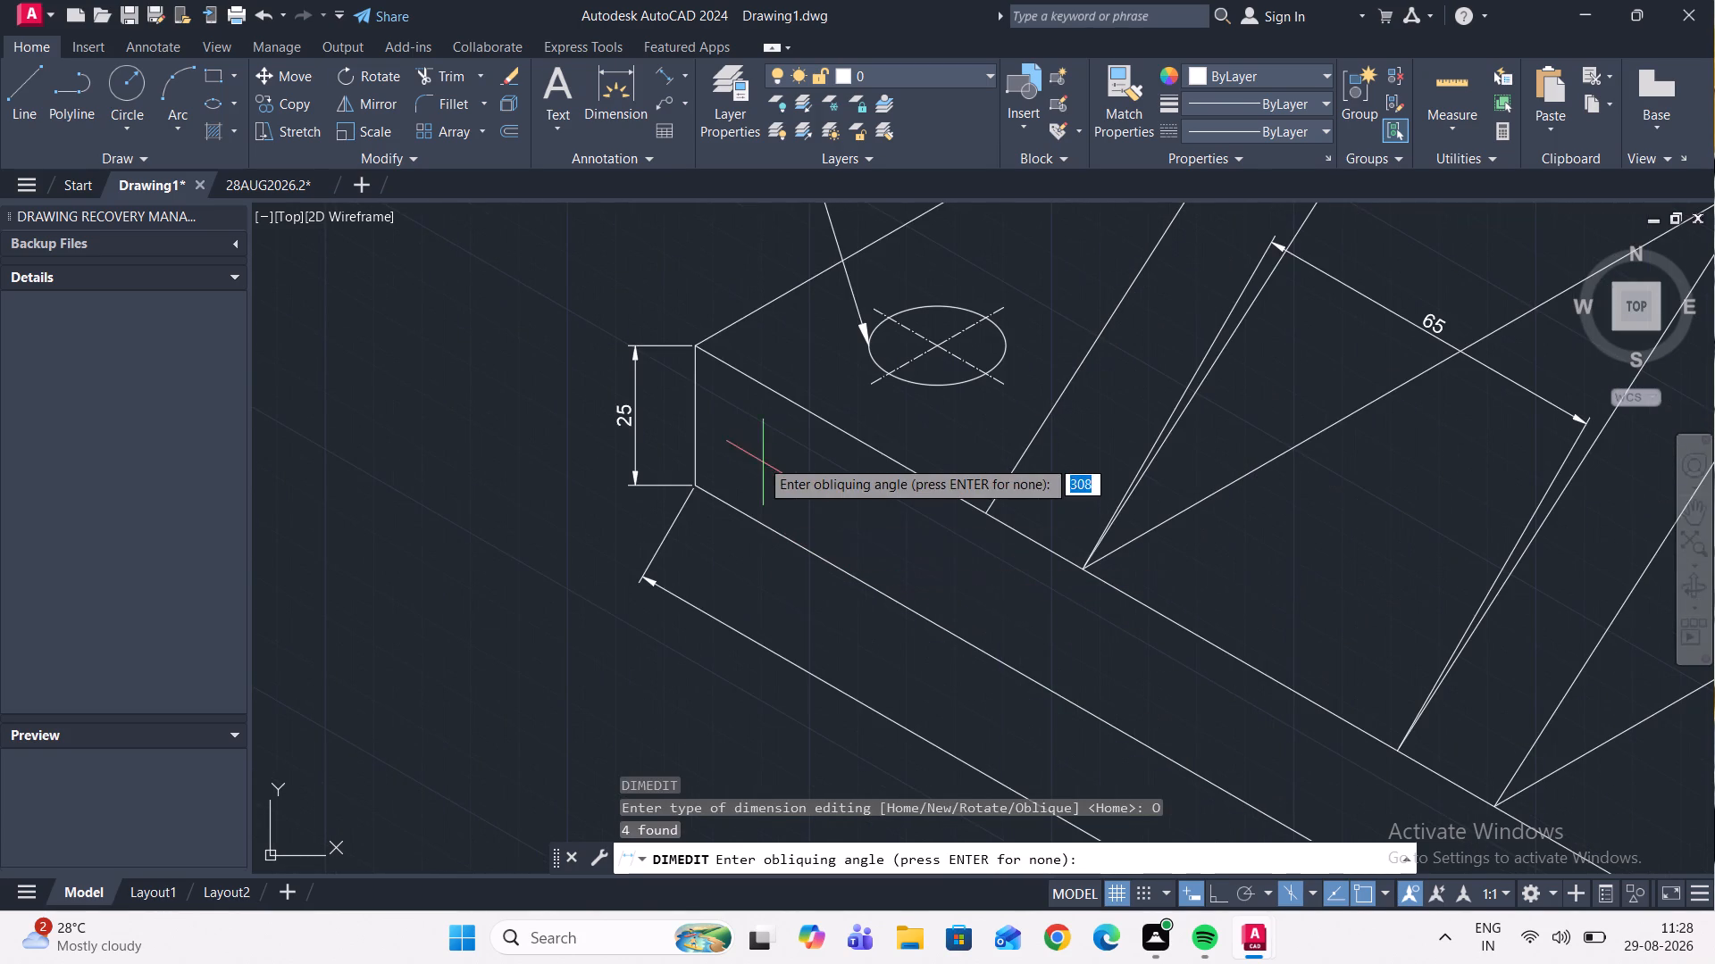
{"action": "left_click", "coordinate": [695, 370]}
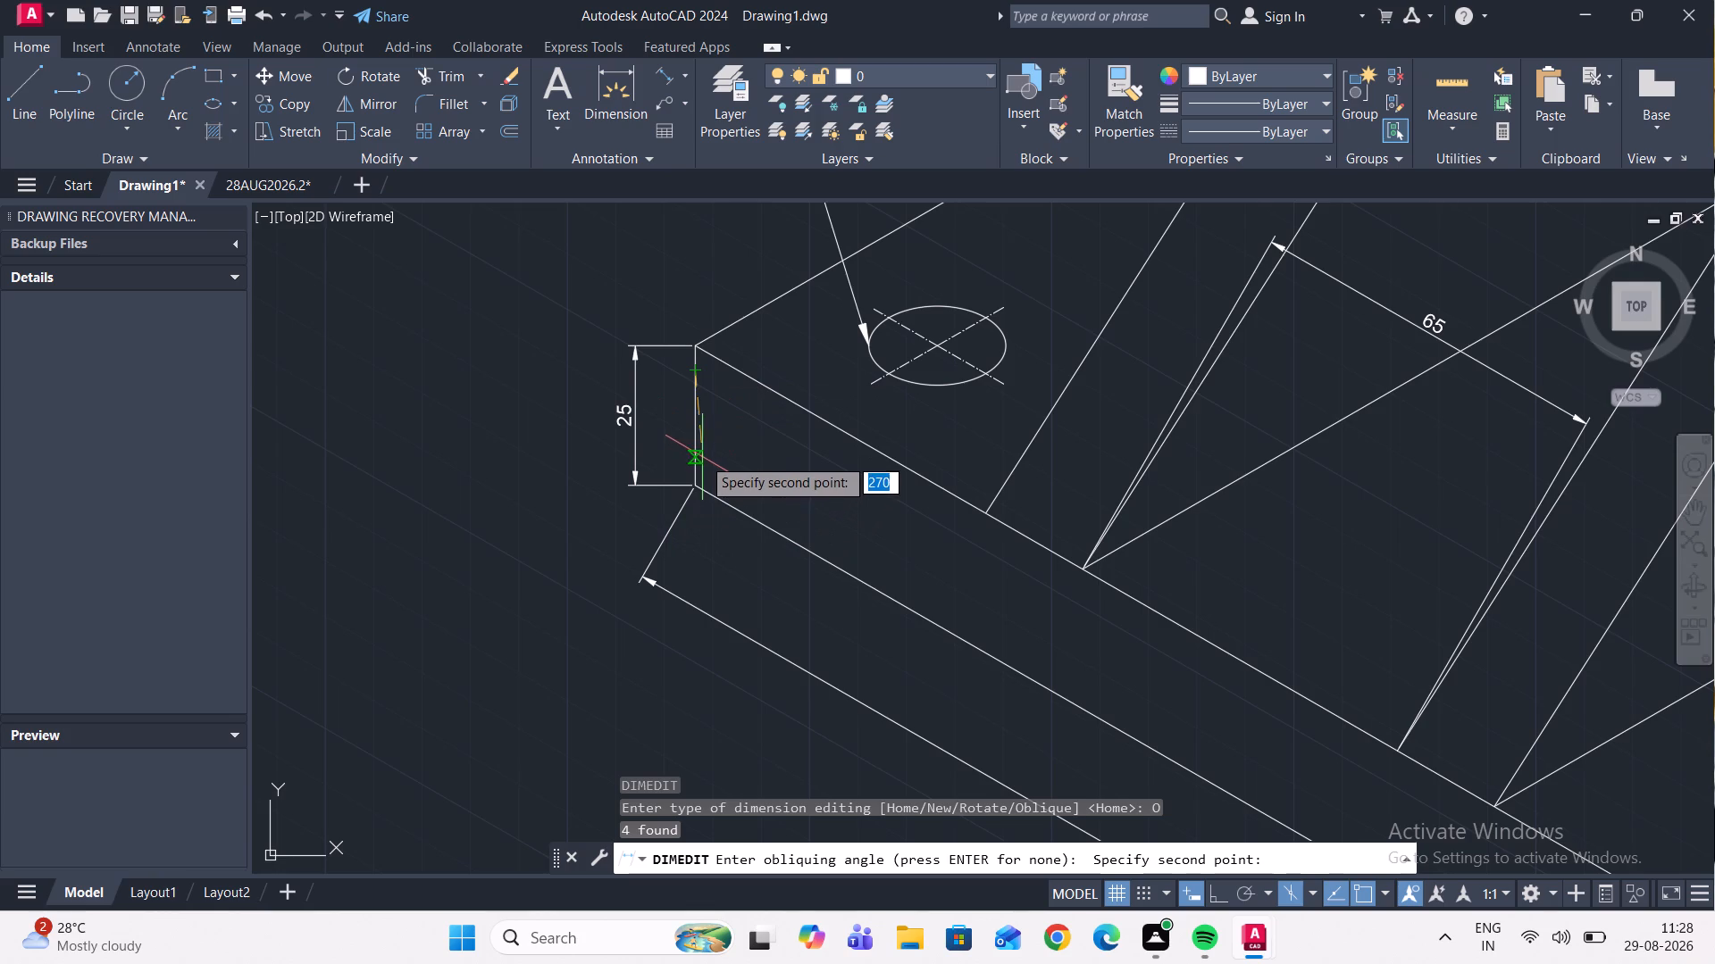
{"action": "left_click", "coordinate": [695, 459]}
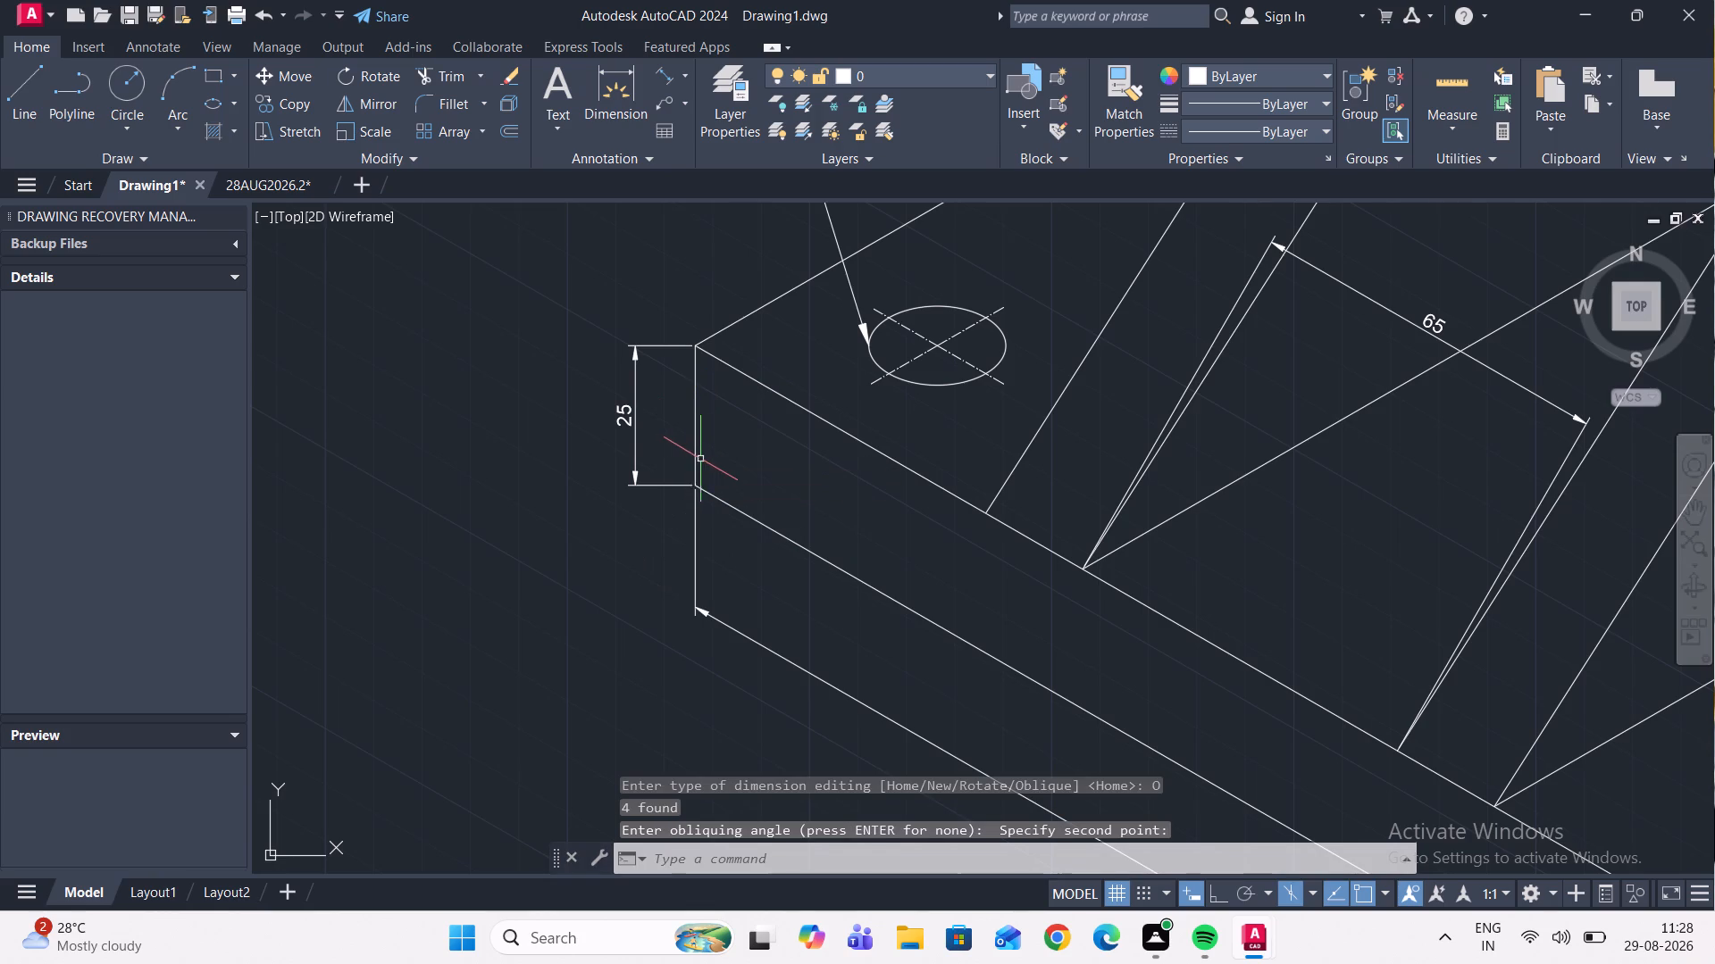
{"action": "scroll", "coordinate": [732, 468], "scroll_direction": "down", "scroll_amount": 2}
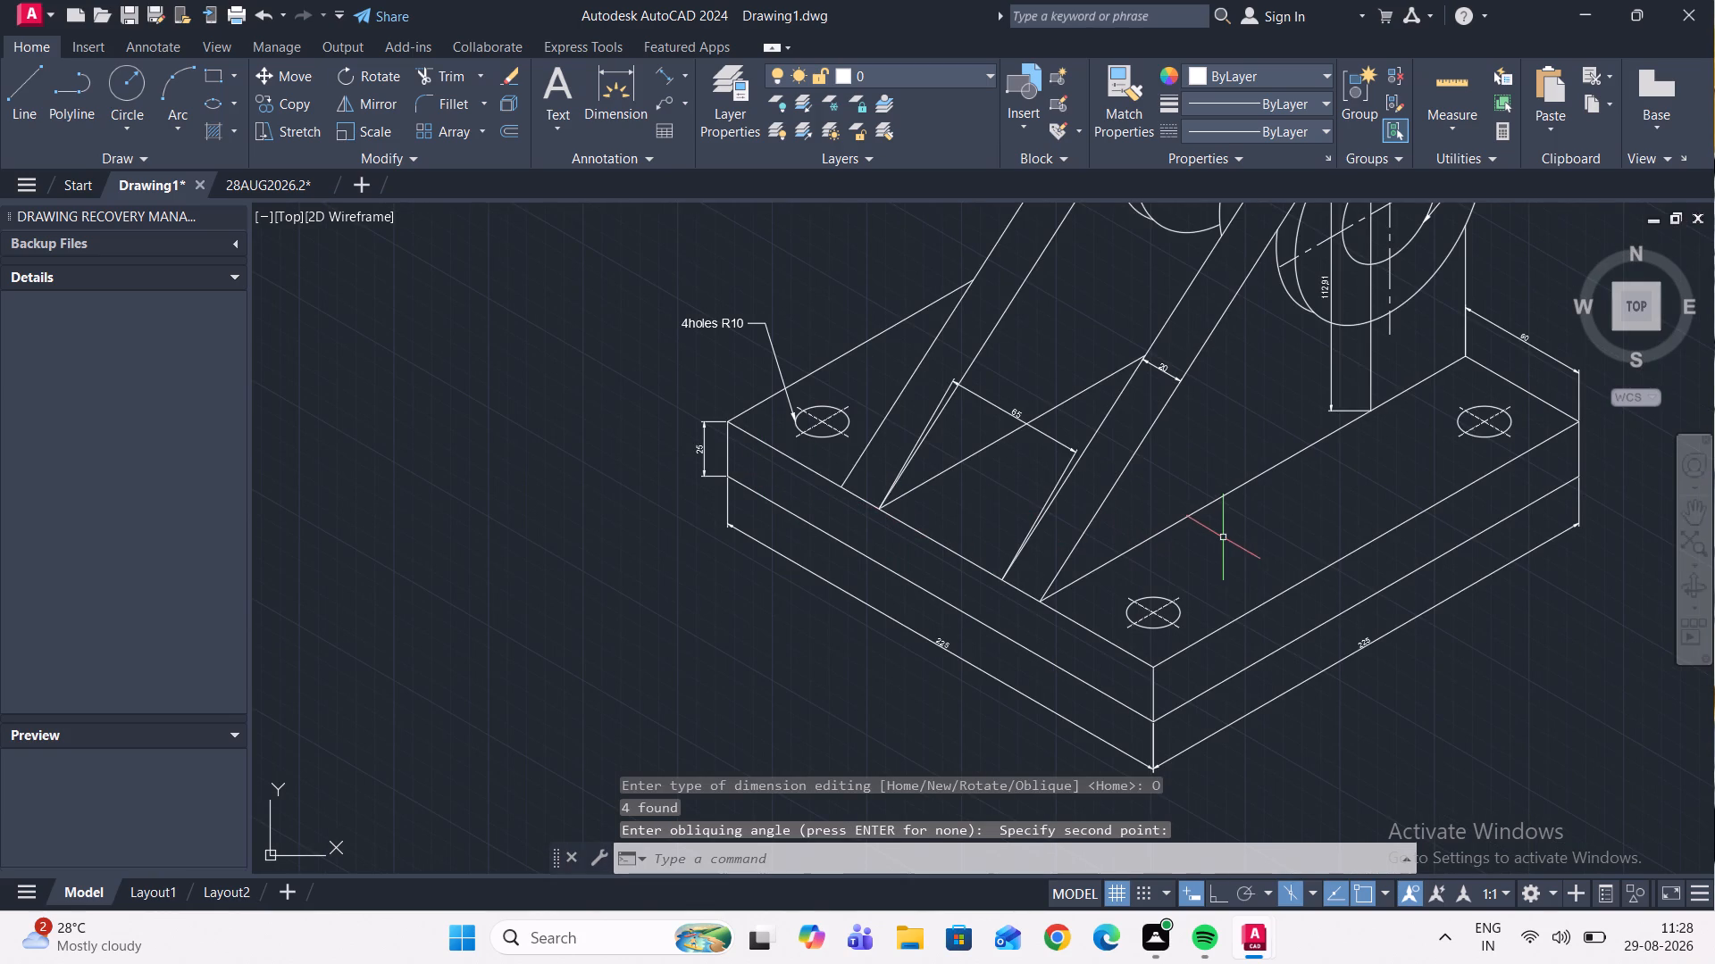
Oblique the base's 25 height dimension parallel to the base's front-left top edge.
{"action": "left_click", "coordinate": [702, 426]}
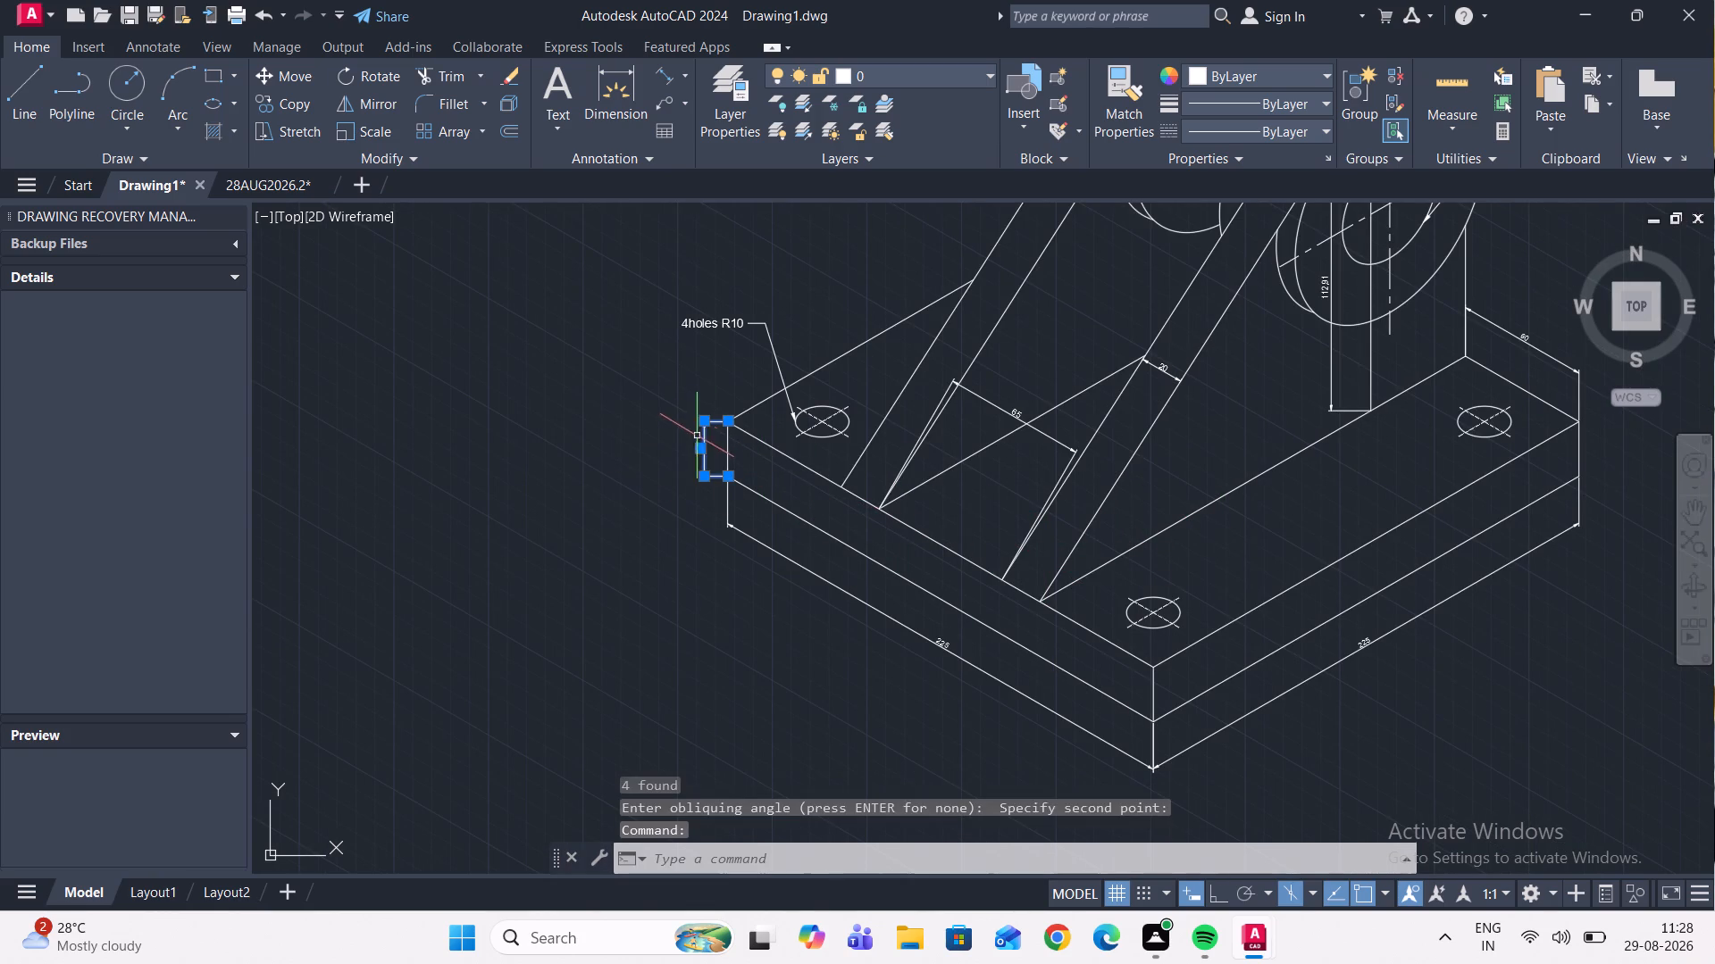
{"action": "key", "text": "space"}
{"action": "left_click_drag", "start_coordinate": [749, 624], "coordinate": [685, 499]}
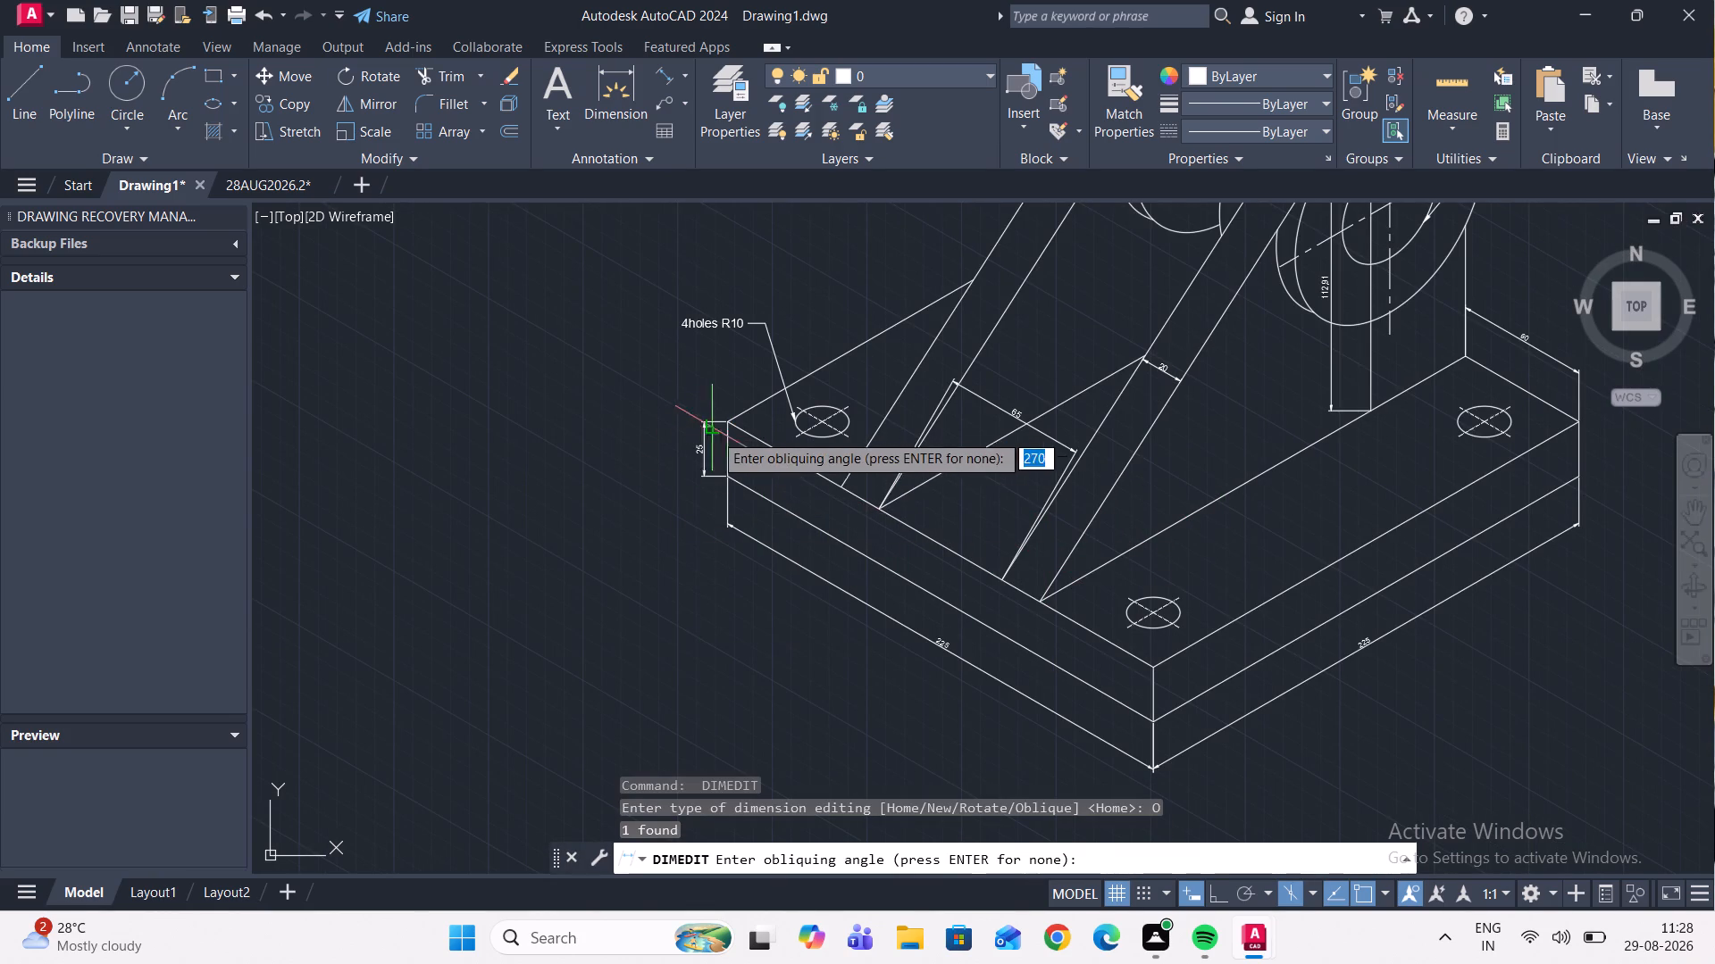
{"action": "left_click", "coordinate": [772, 447]}
{"action": "left_click", "coordinate": [749, 433]}
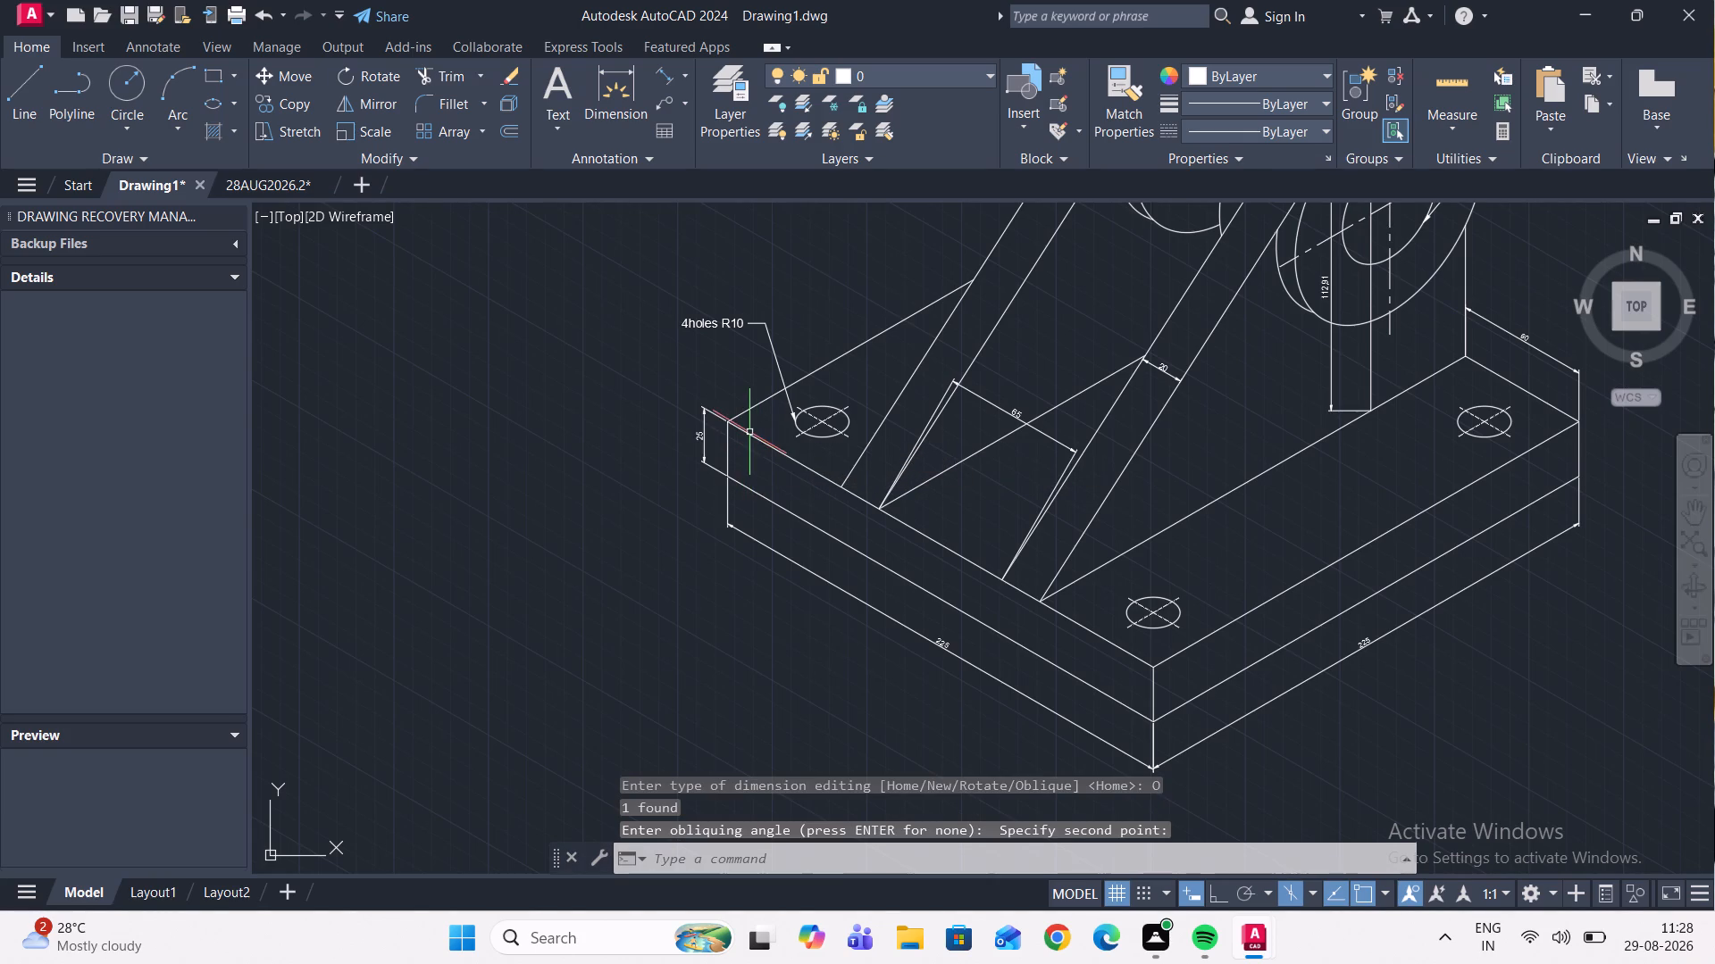
Oblique the 60 dimension at the base's far-right corner parallel to the base's front-right top edge.
{"action": "scroll", "coordinate": [1203, 473], "scroll_direction": "down", "scroll_amount": 1}
{"action": "scroll", "coordinate": [1418, 473], "scroll_direction": "up", "scroll_amount": 2}
{"action": "key", "text": "space"}
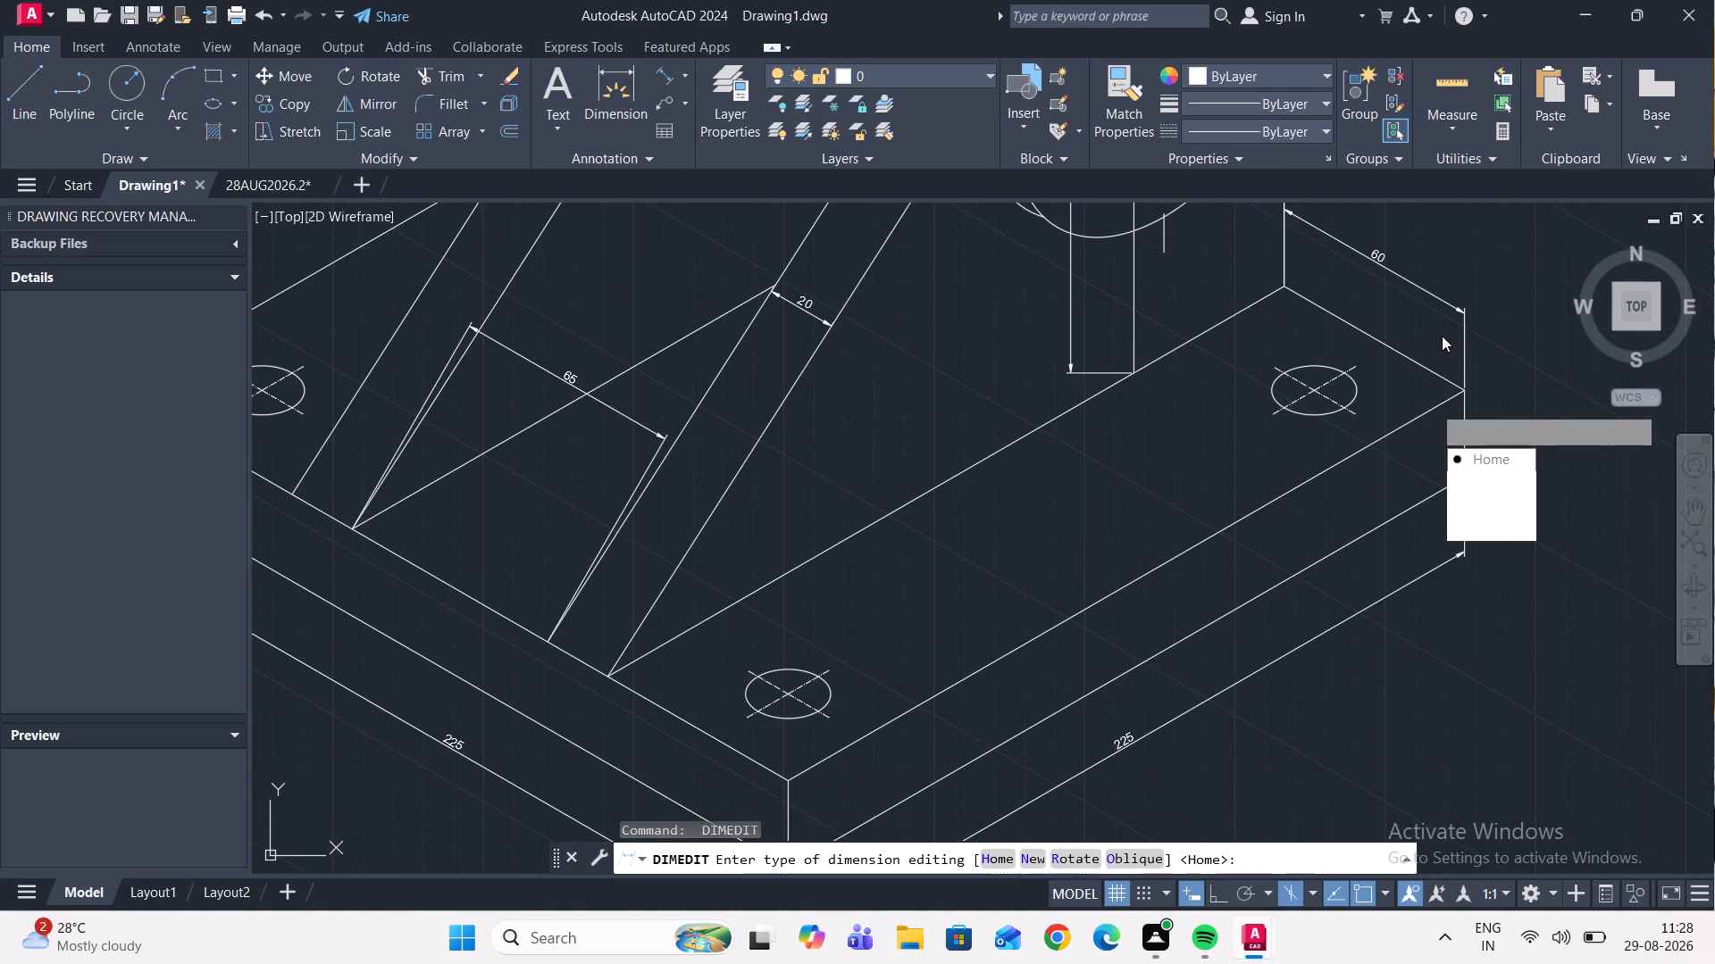
{"action": "key", "text": "Escape"}
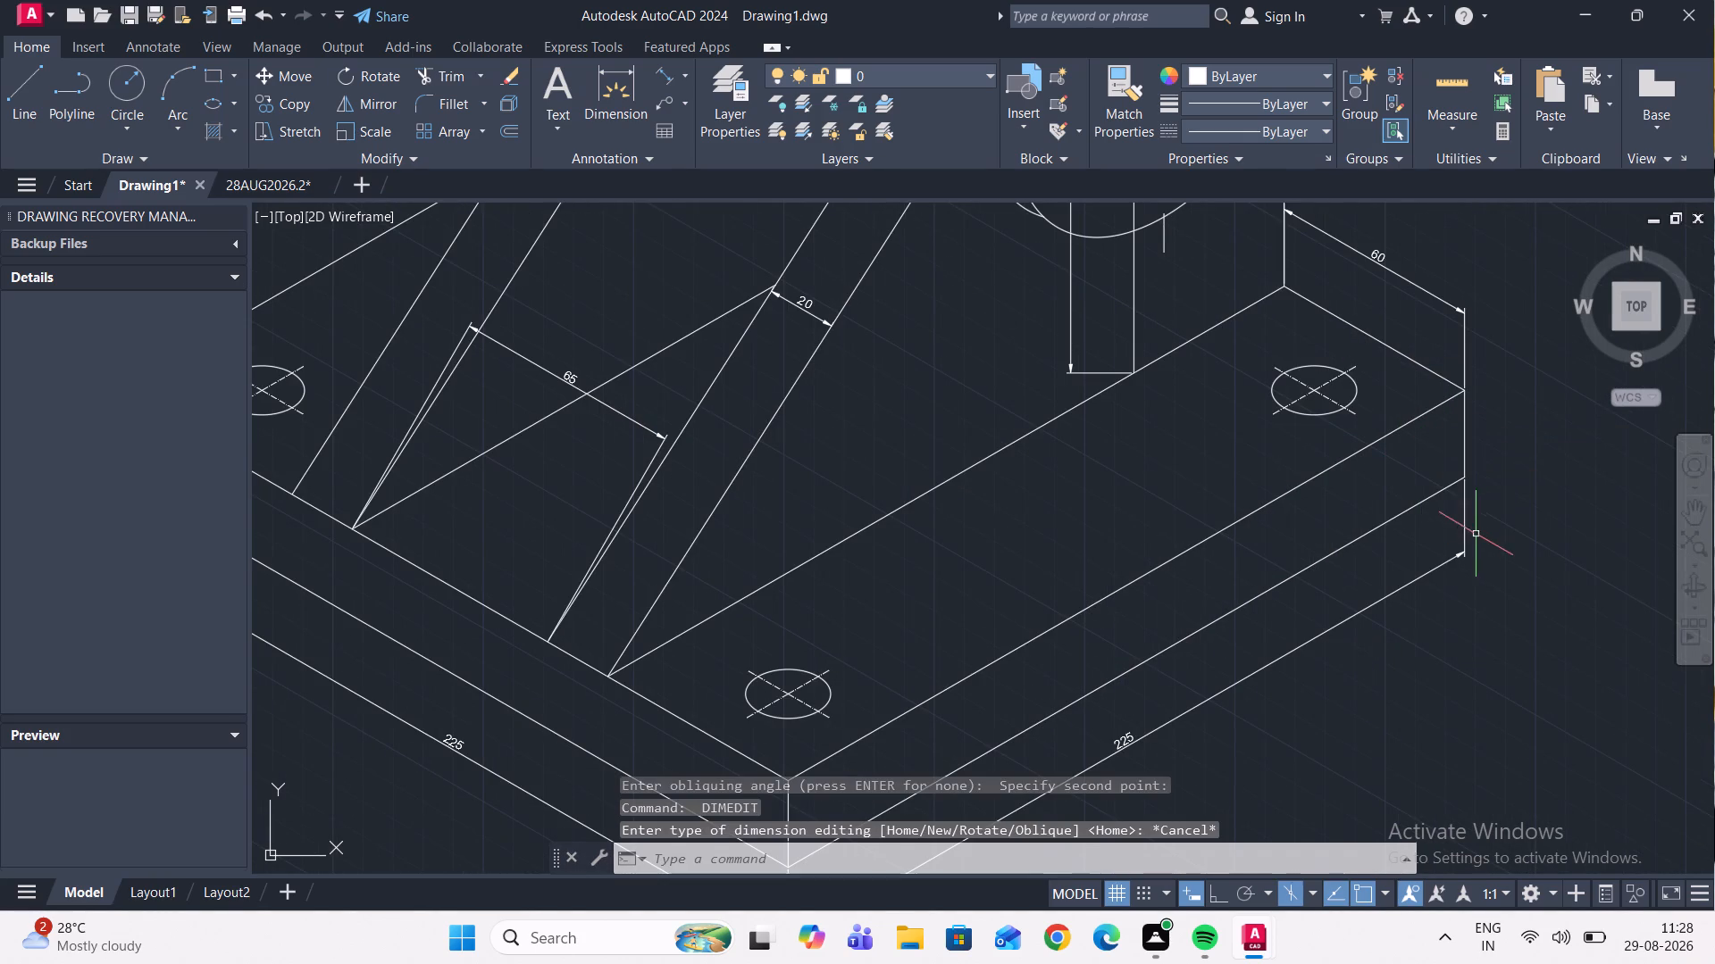
{"action": "left_click", "coordinate": [1443, 300]}
{"action": "key", "text": "space"}
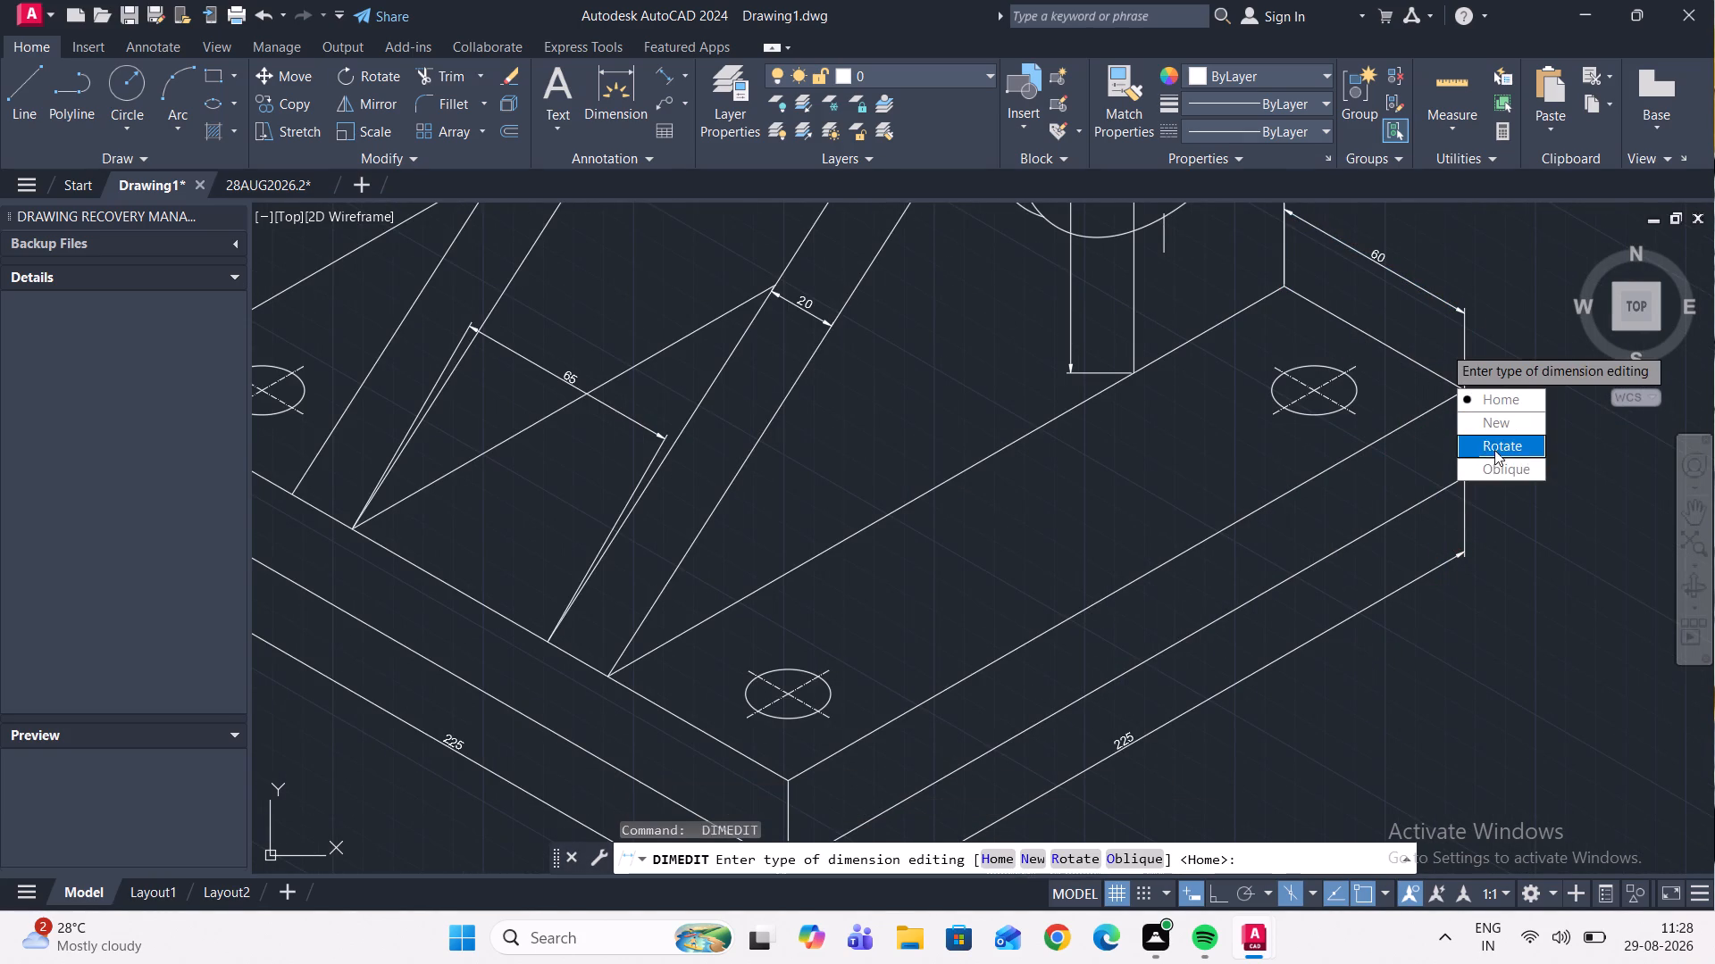
{"action": "left_click_drag", "start_coordinate": [1502, 465], "coordinate": [1441, 347]}
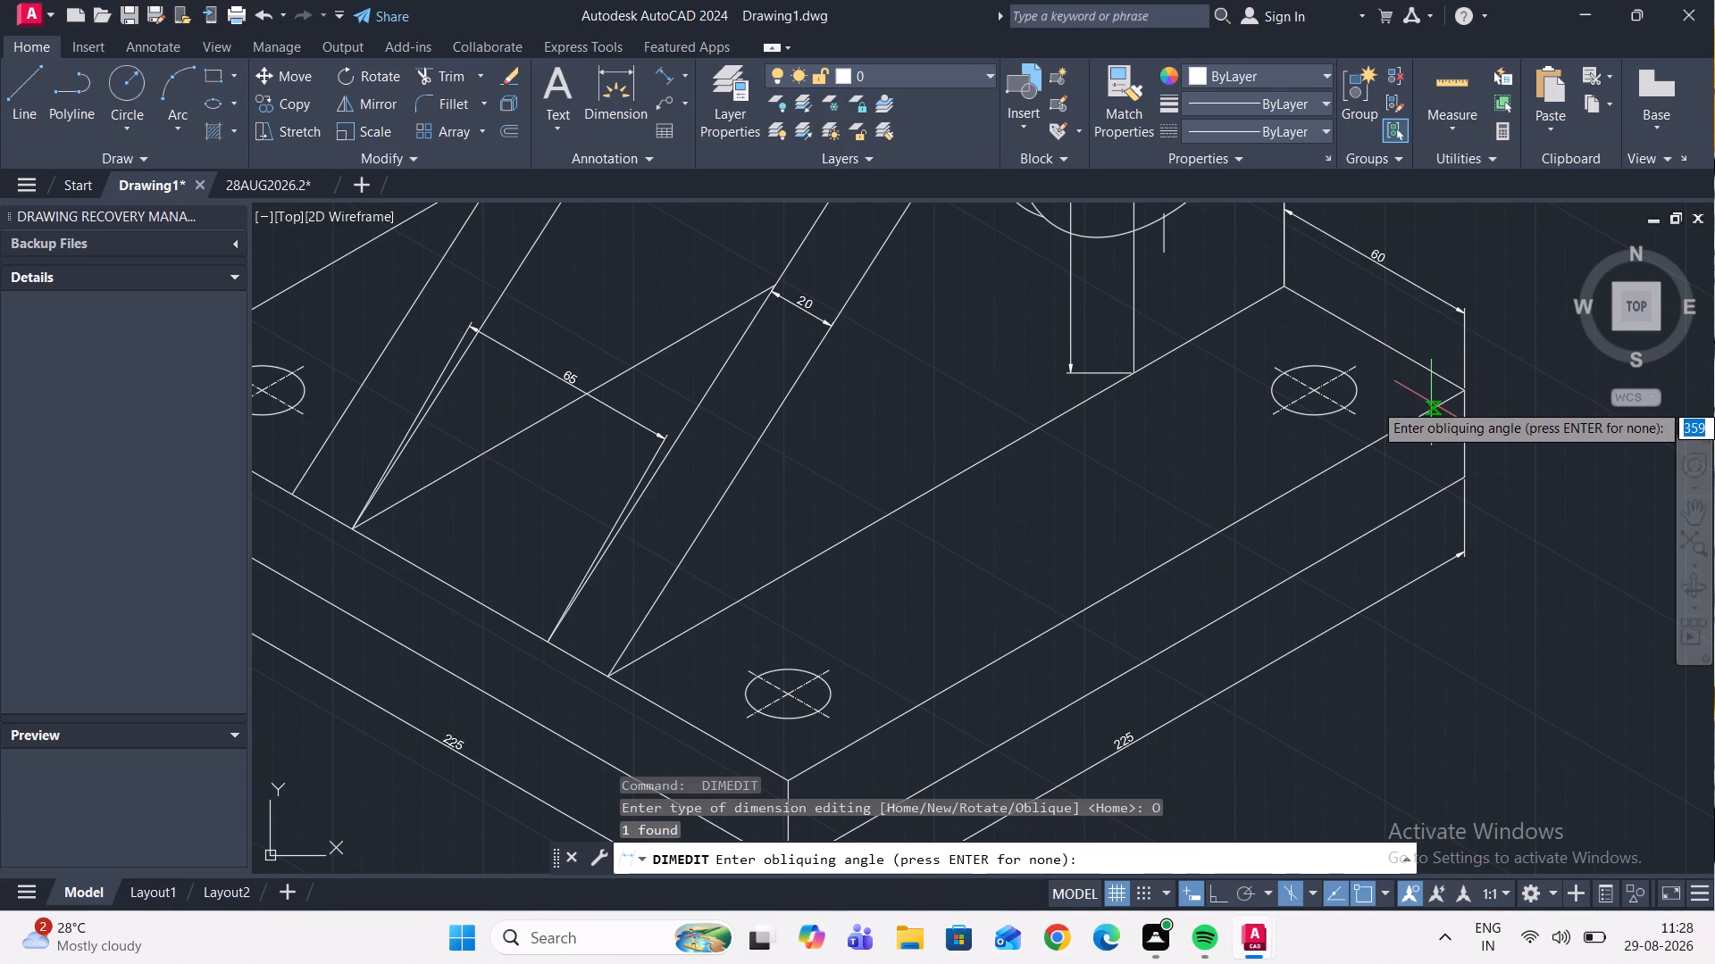
{"action": "left_click", "coordinate": [1434, 409]}
{"action": "left_click", "coordinate": [1351, 458]}
{"action": "scroll", "coordinate": [1352, 446], "scroll_direction": "down", "scroll_amount": 1}
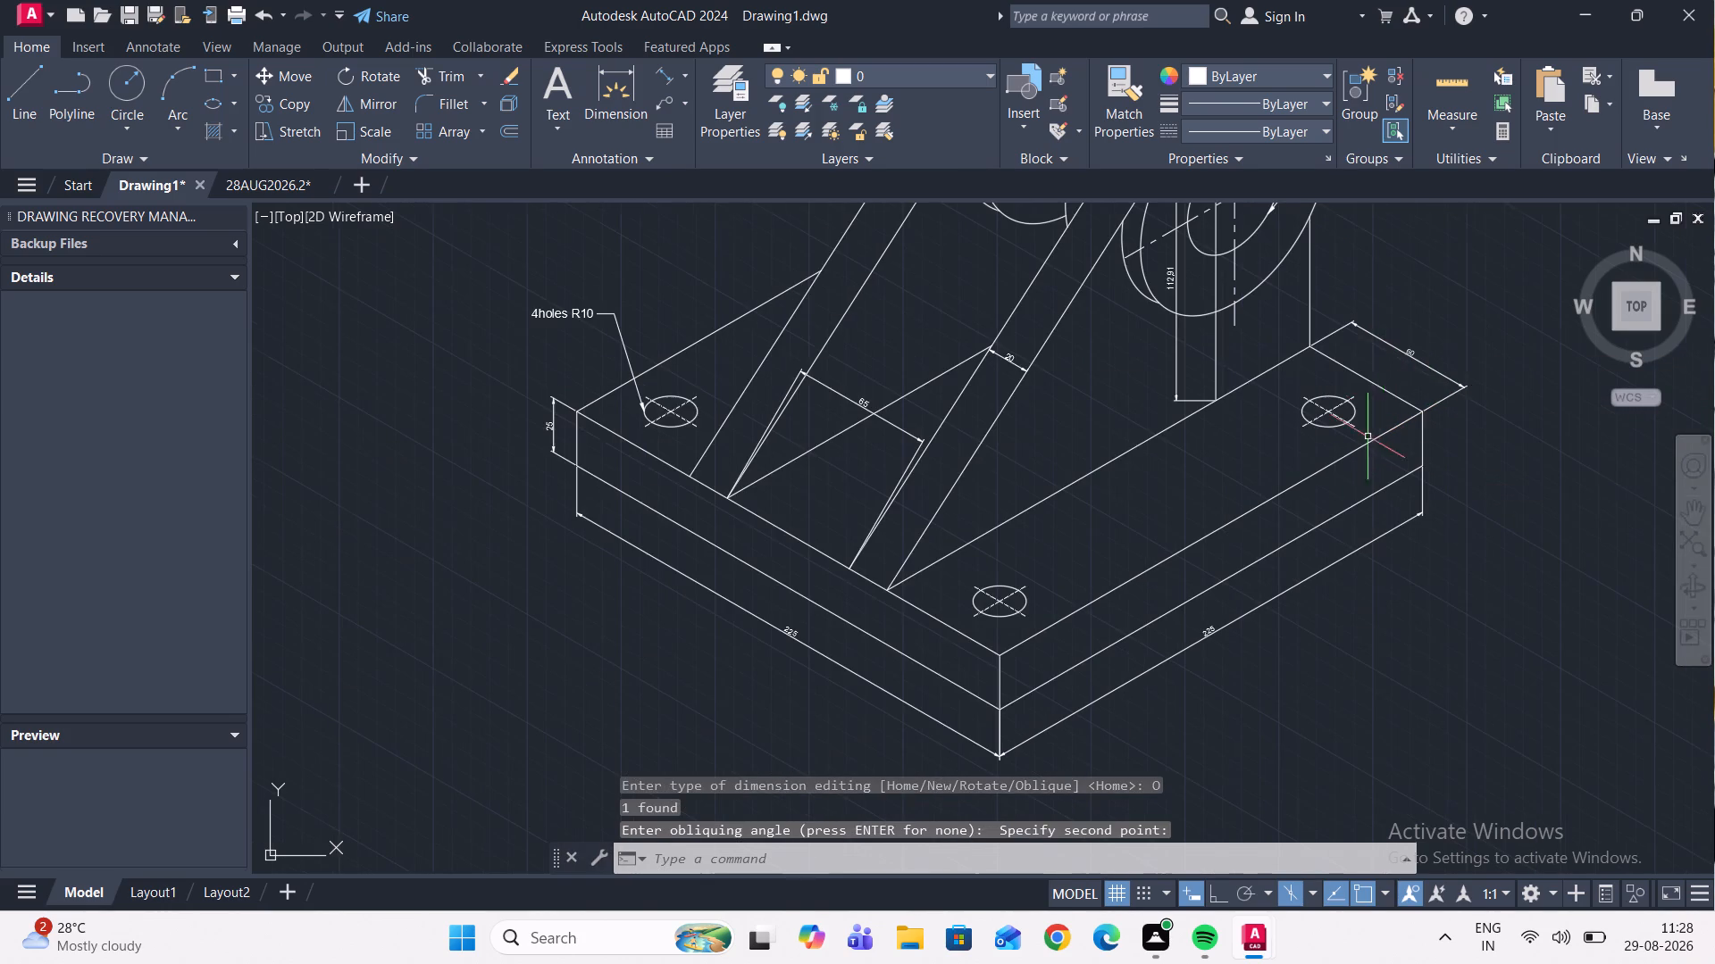
Delete the vertical helper line from the front upright's hole down to the base edge, beside the 112.91 dimension.
{"action": "scroll", "coordinate": [1353, 306], "scroll_direction": "down", "scroll_amount": 2}
{"action": "scroll", "coordinate": [1319, 294], "scroll_direction": "up", "scroll_amount": 2}
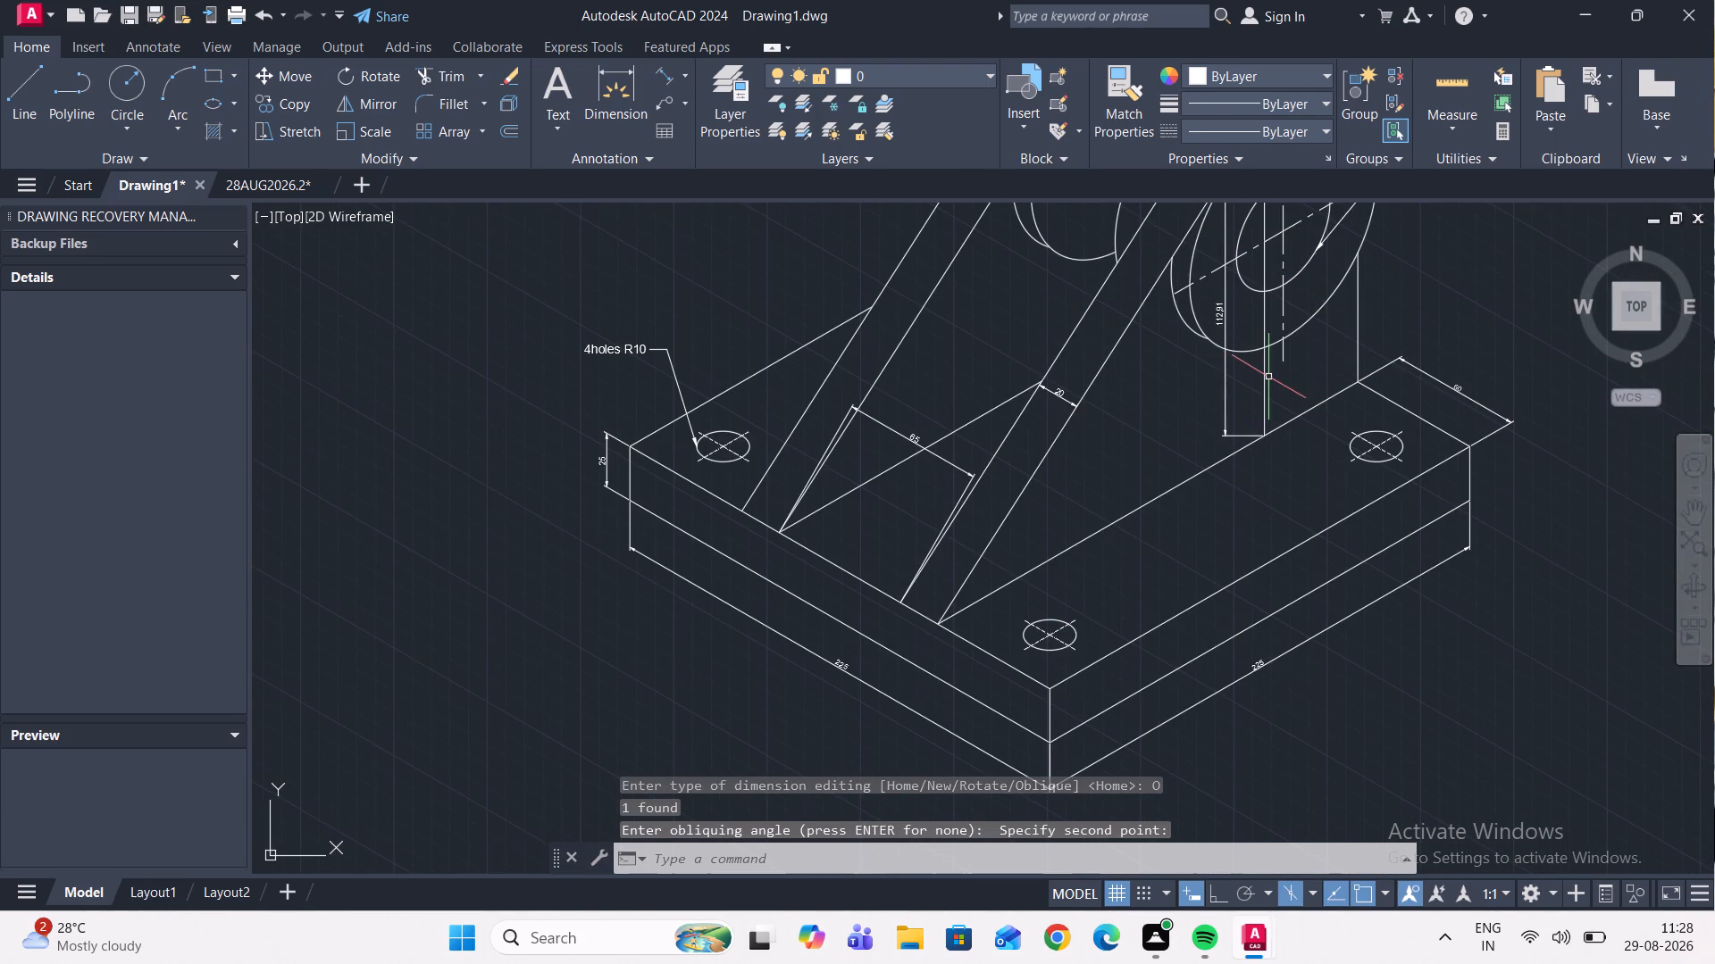
{"action": "left_click", "coordinate": [1267, 381]}
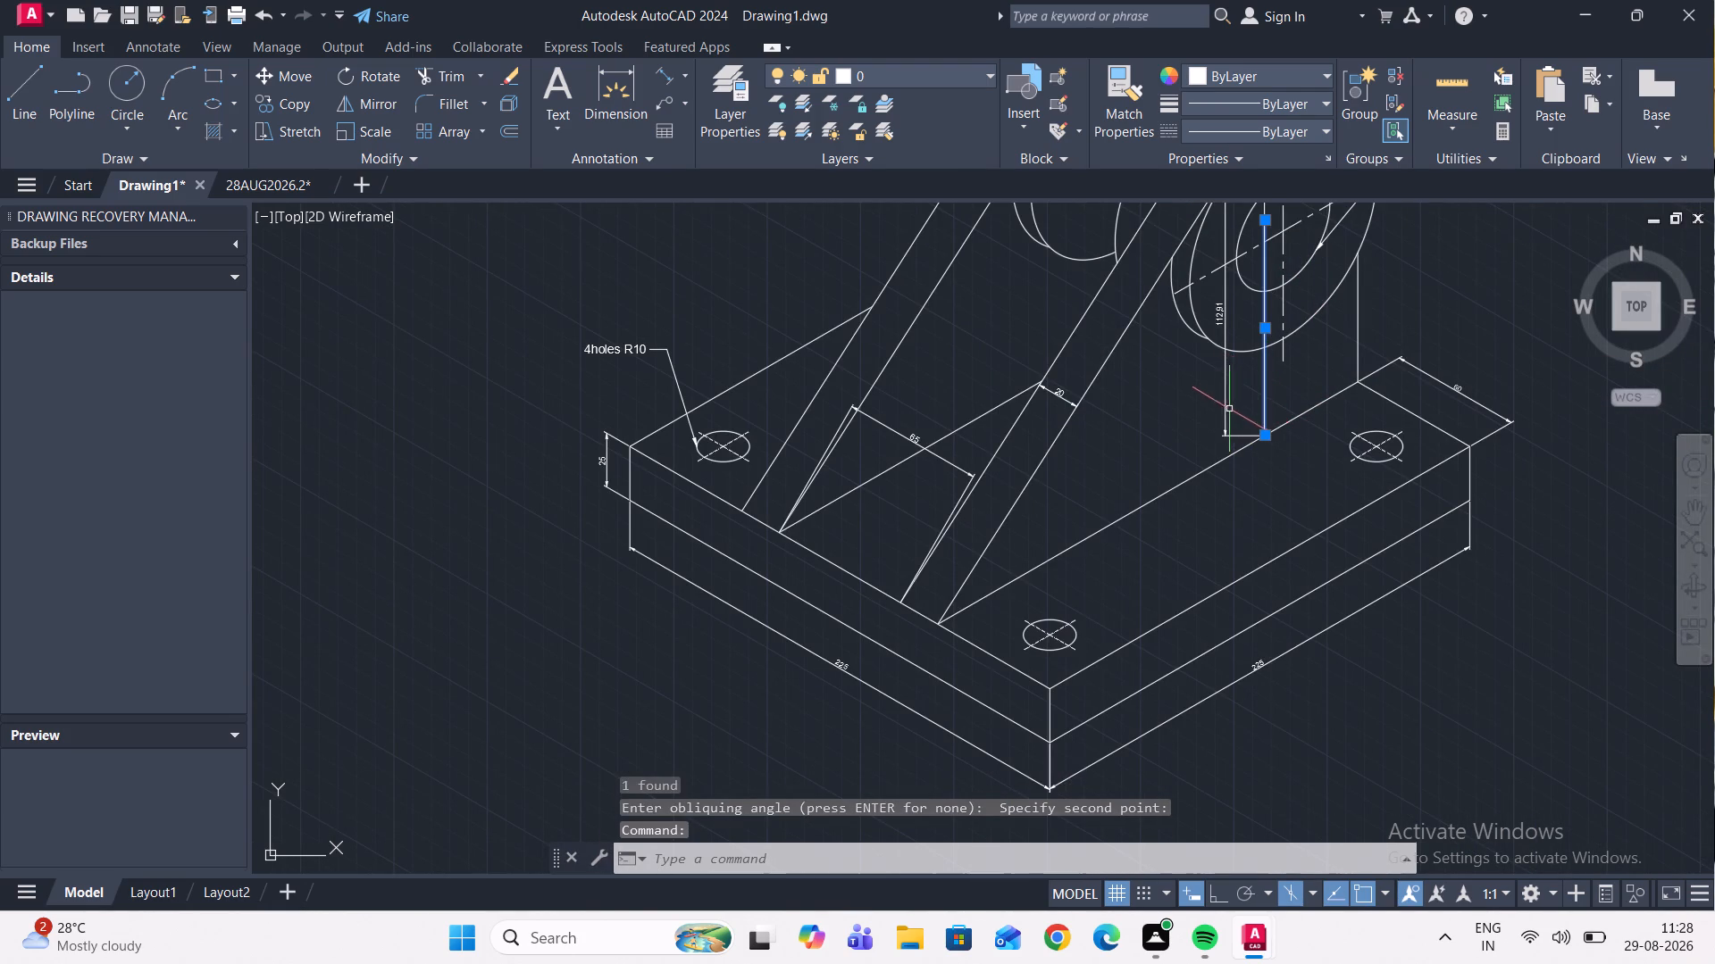
{"action": "key", "text": "Escape"}
{"action": "left_click", "coordinate": [1267, 386]}
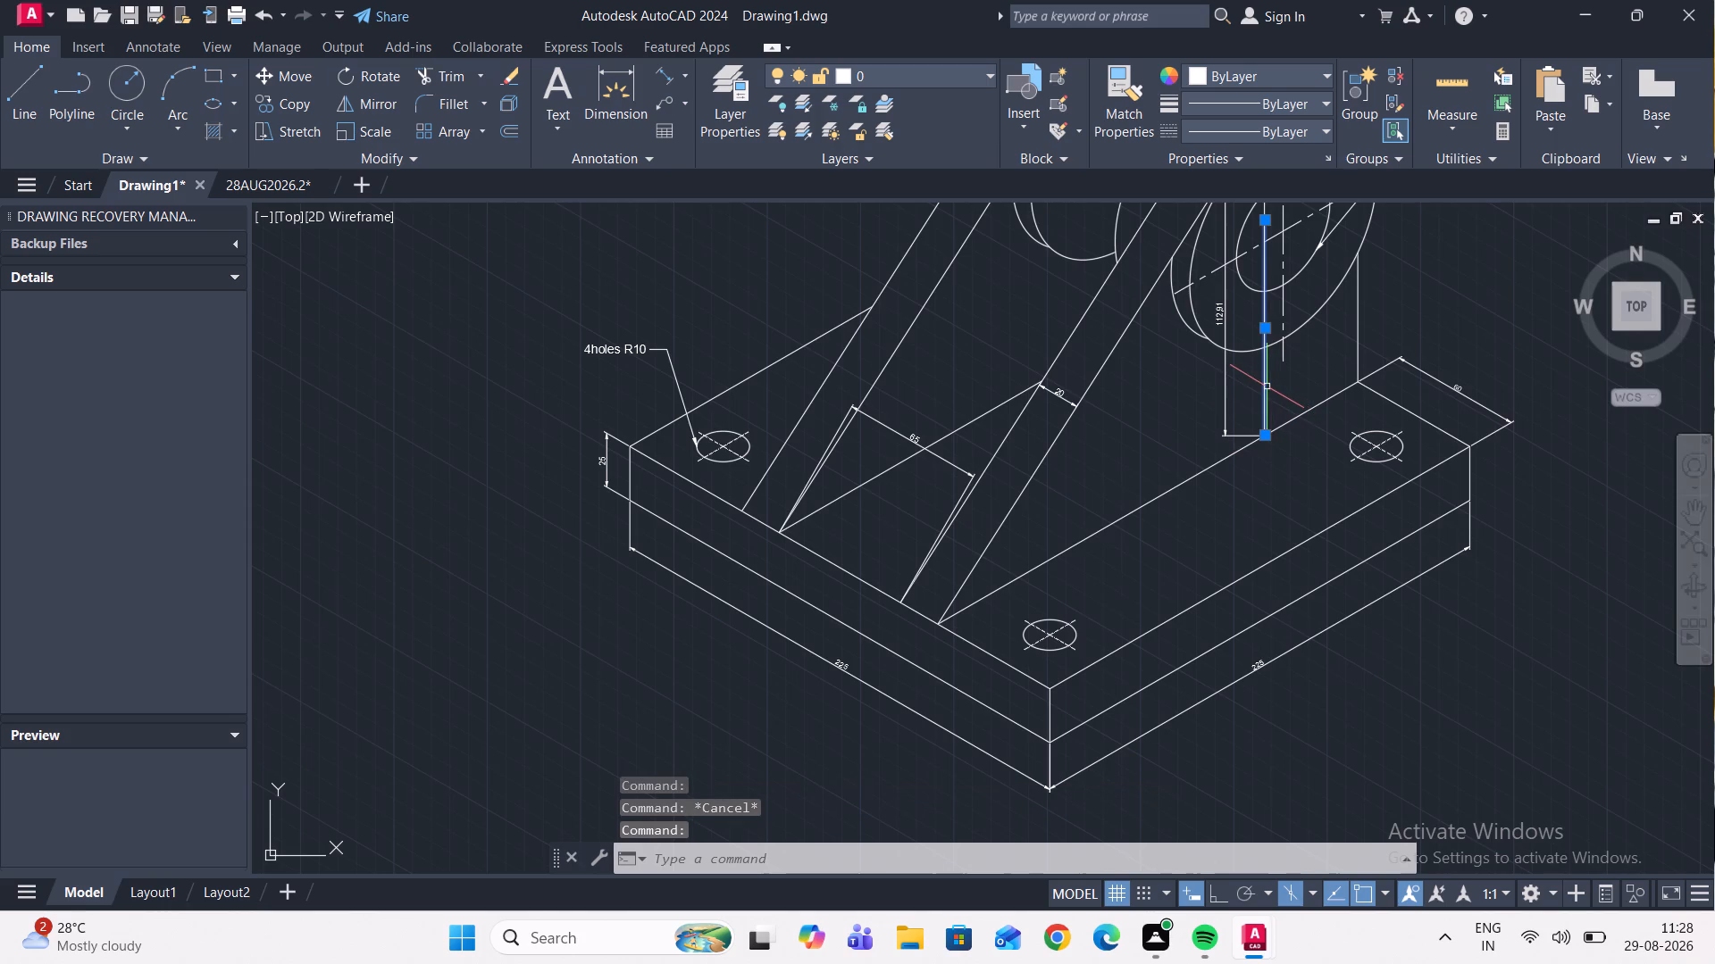
{"action": "key", "text": "Delete"}
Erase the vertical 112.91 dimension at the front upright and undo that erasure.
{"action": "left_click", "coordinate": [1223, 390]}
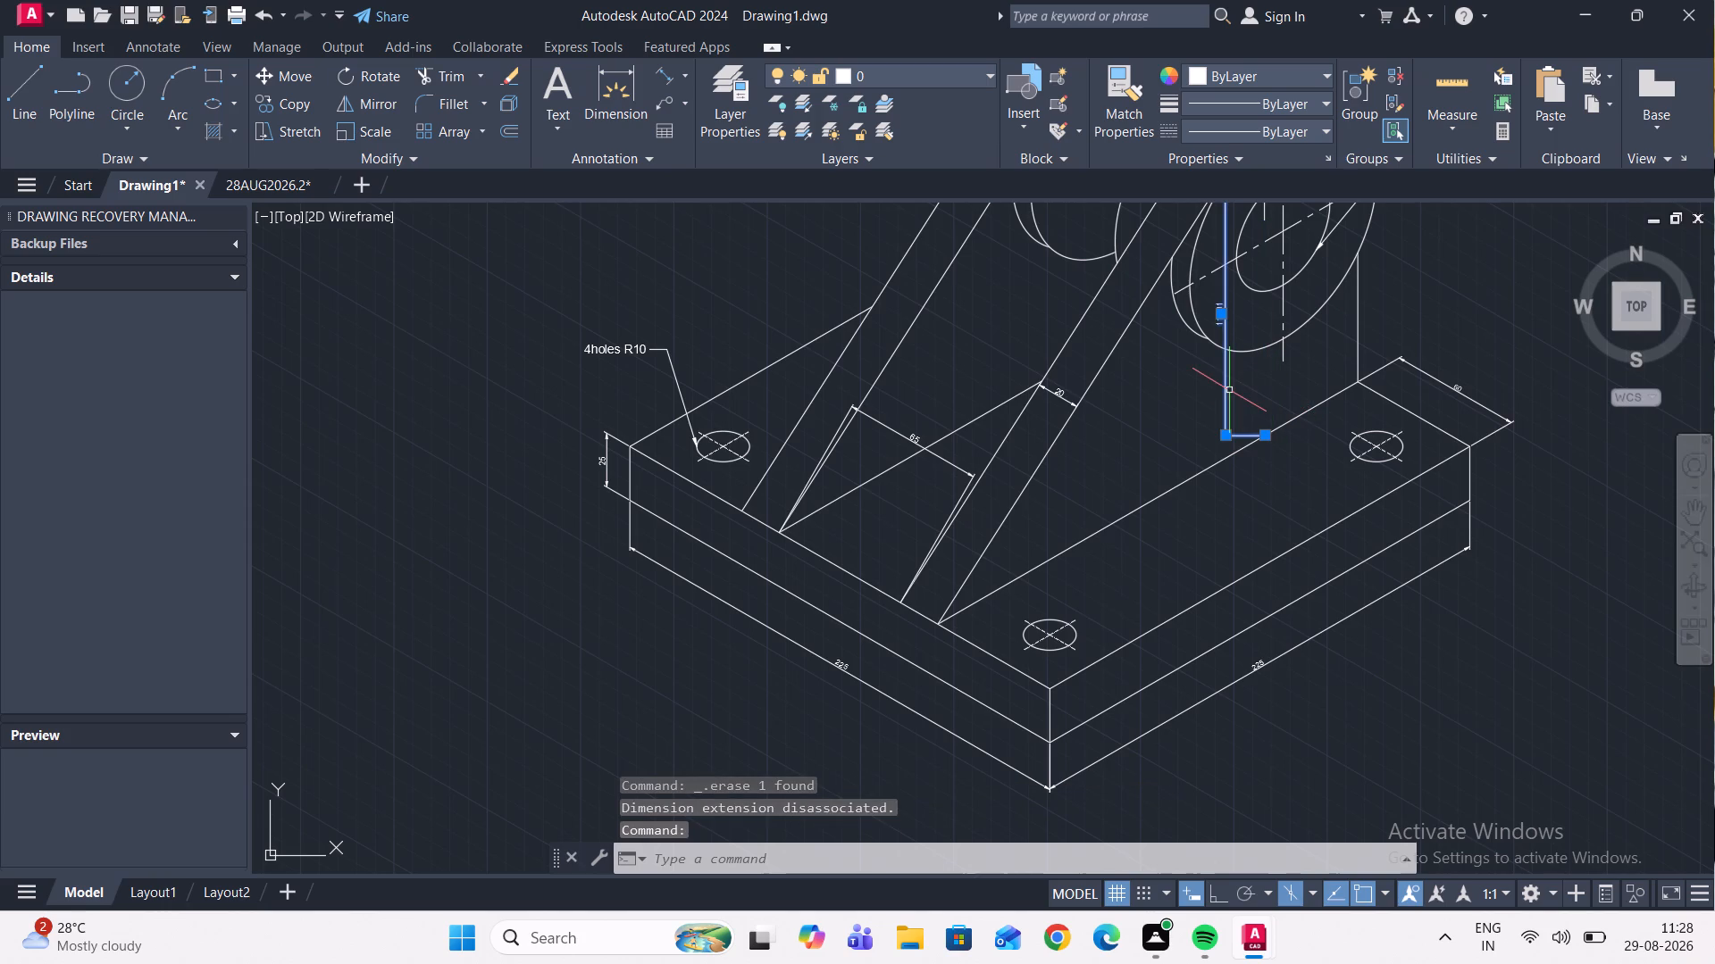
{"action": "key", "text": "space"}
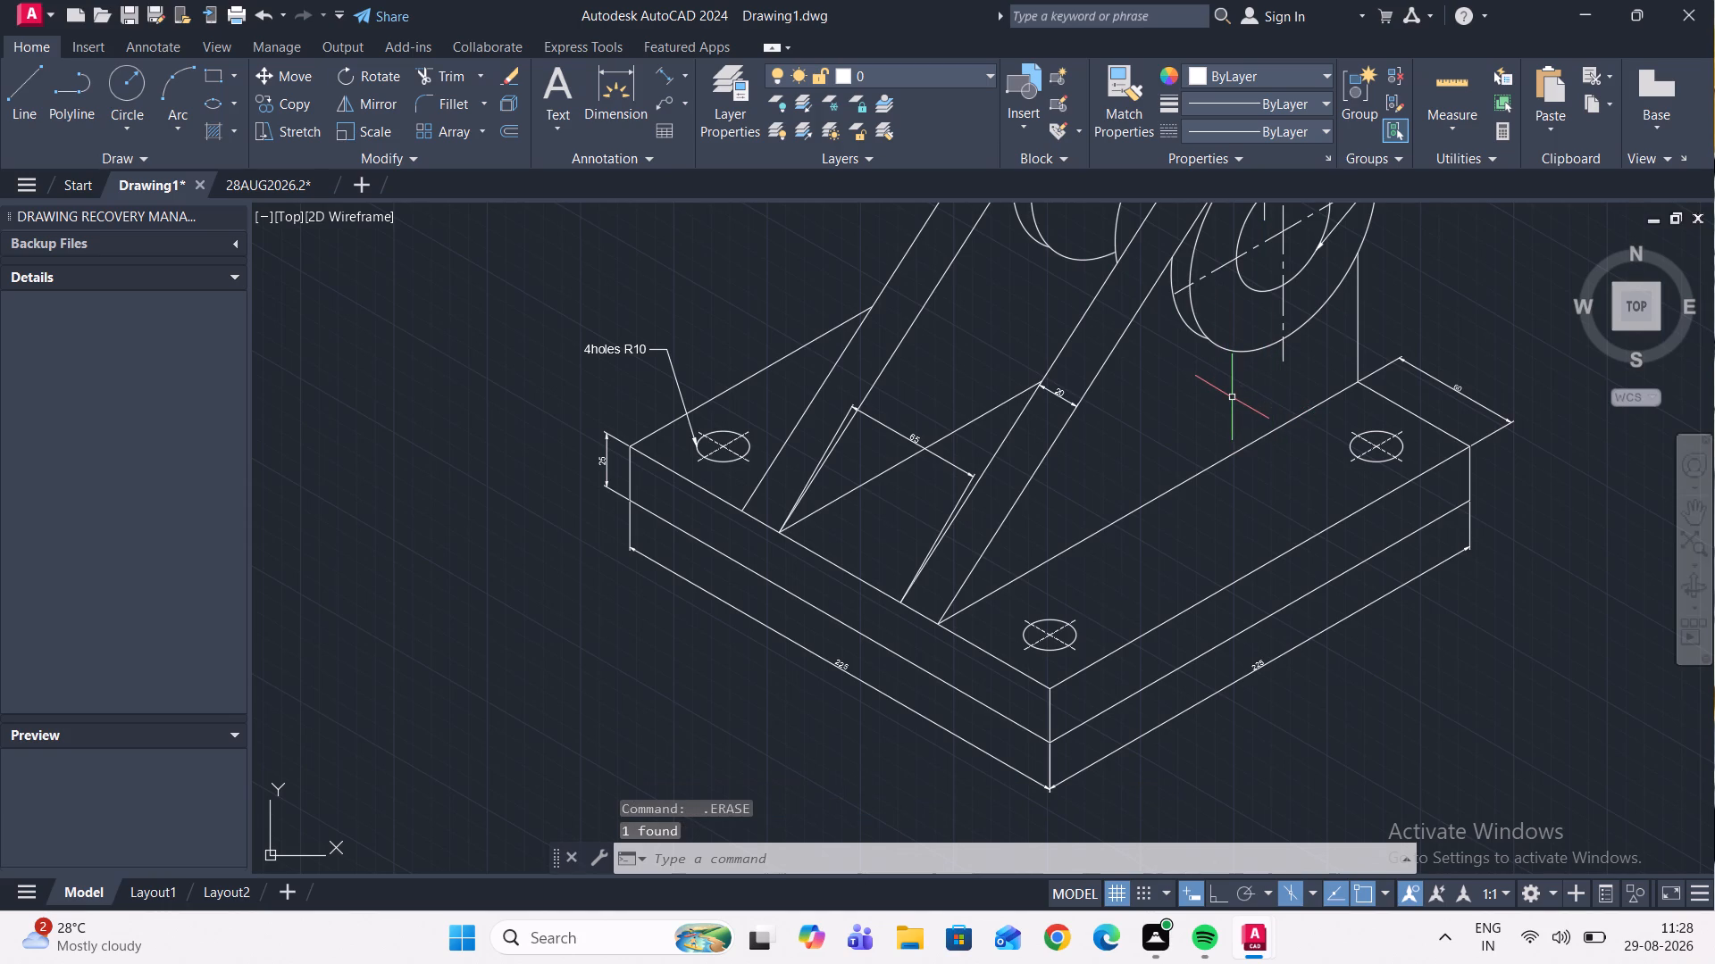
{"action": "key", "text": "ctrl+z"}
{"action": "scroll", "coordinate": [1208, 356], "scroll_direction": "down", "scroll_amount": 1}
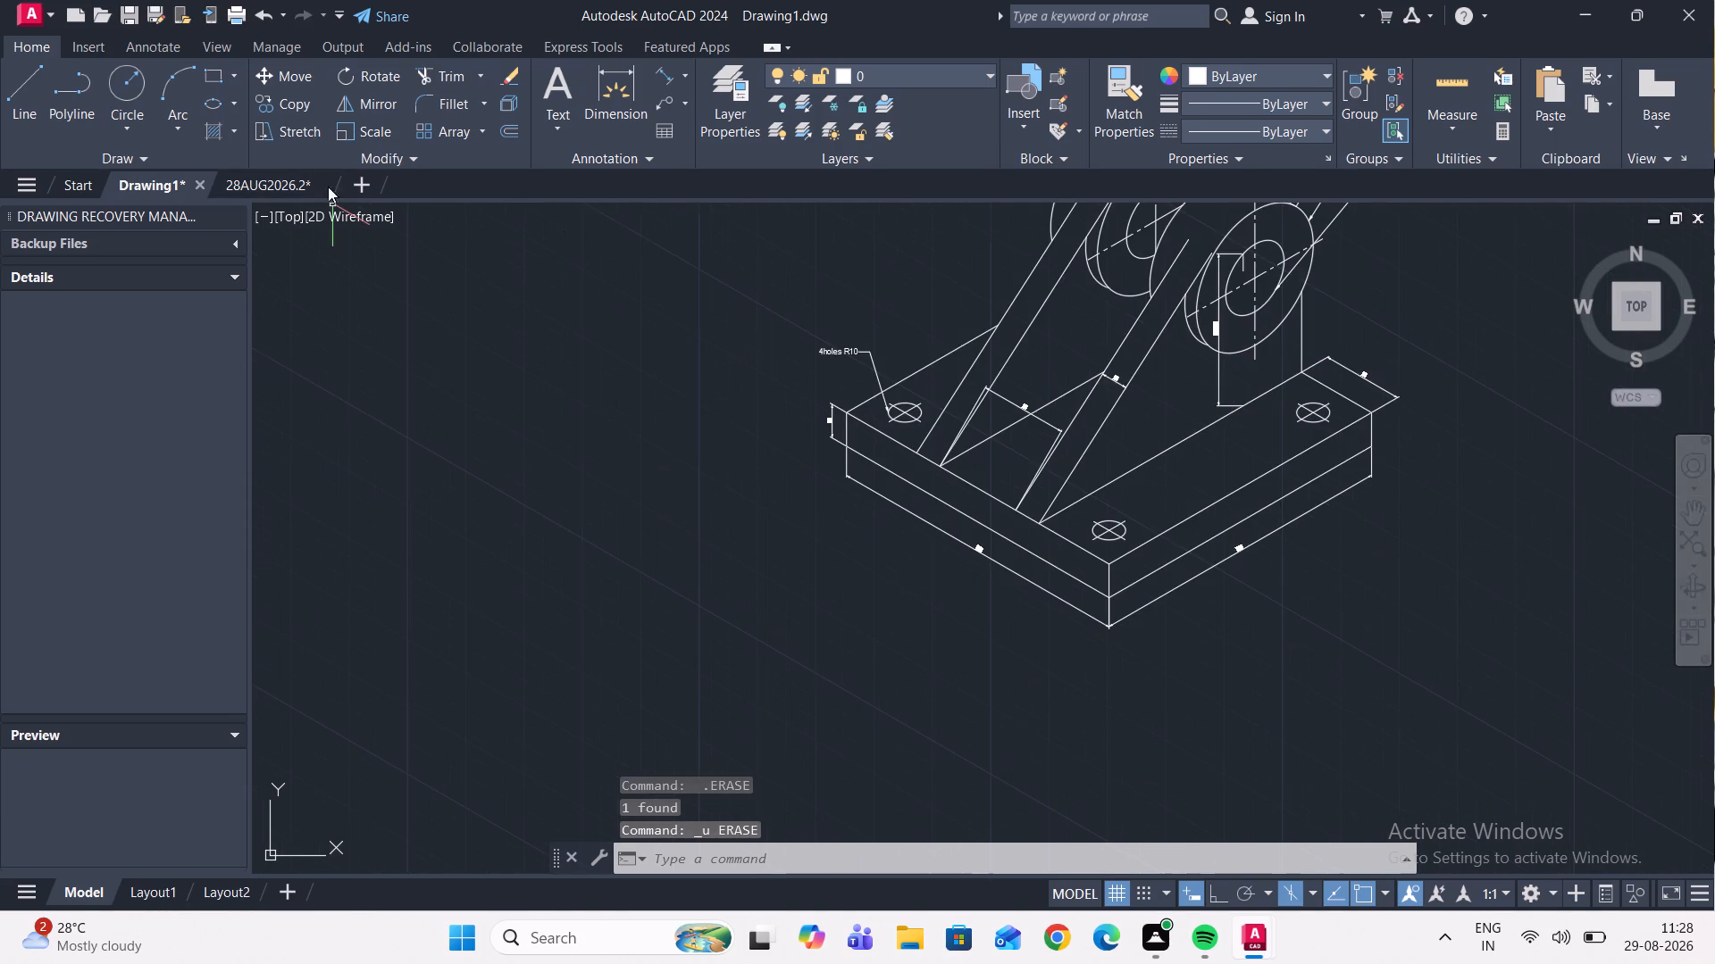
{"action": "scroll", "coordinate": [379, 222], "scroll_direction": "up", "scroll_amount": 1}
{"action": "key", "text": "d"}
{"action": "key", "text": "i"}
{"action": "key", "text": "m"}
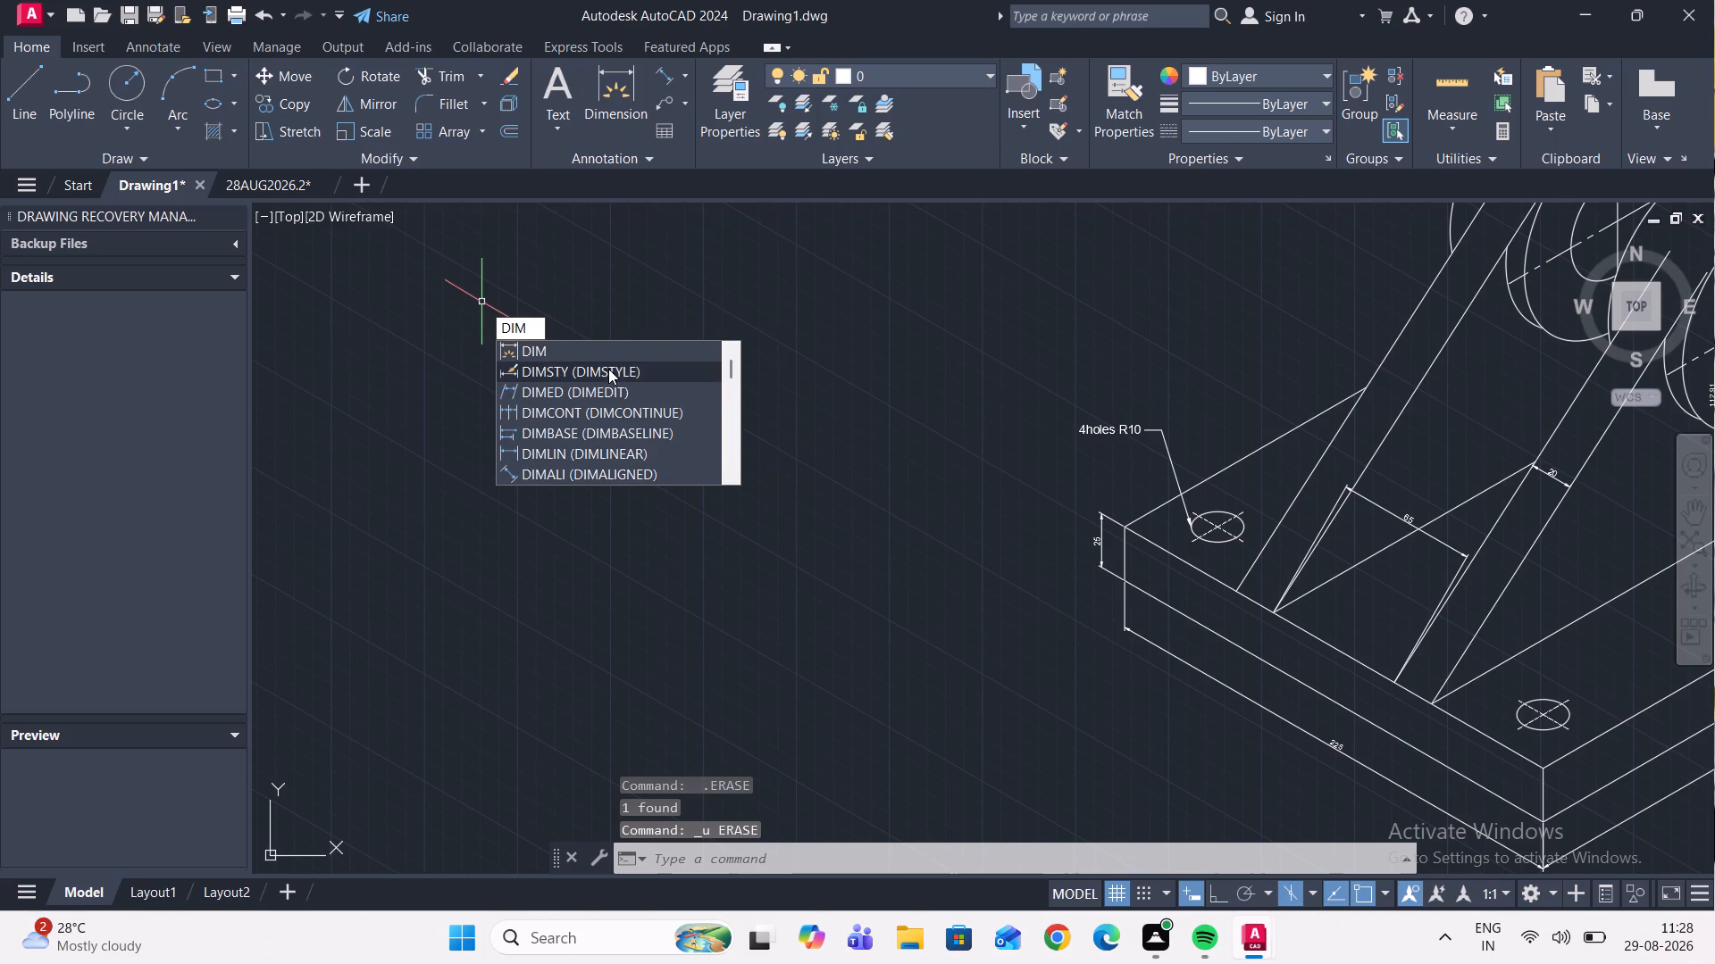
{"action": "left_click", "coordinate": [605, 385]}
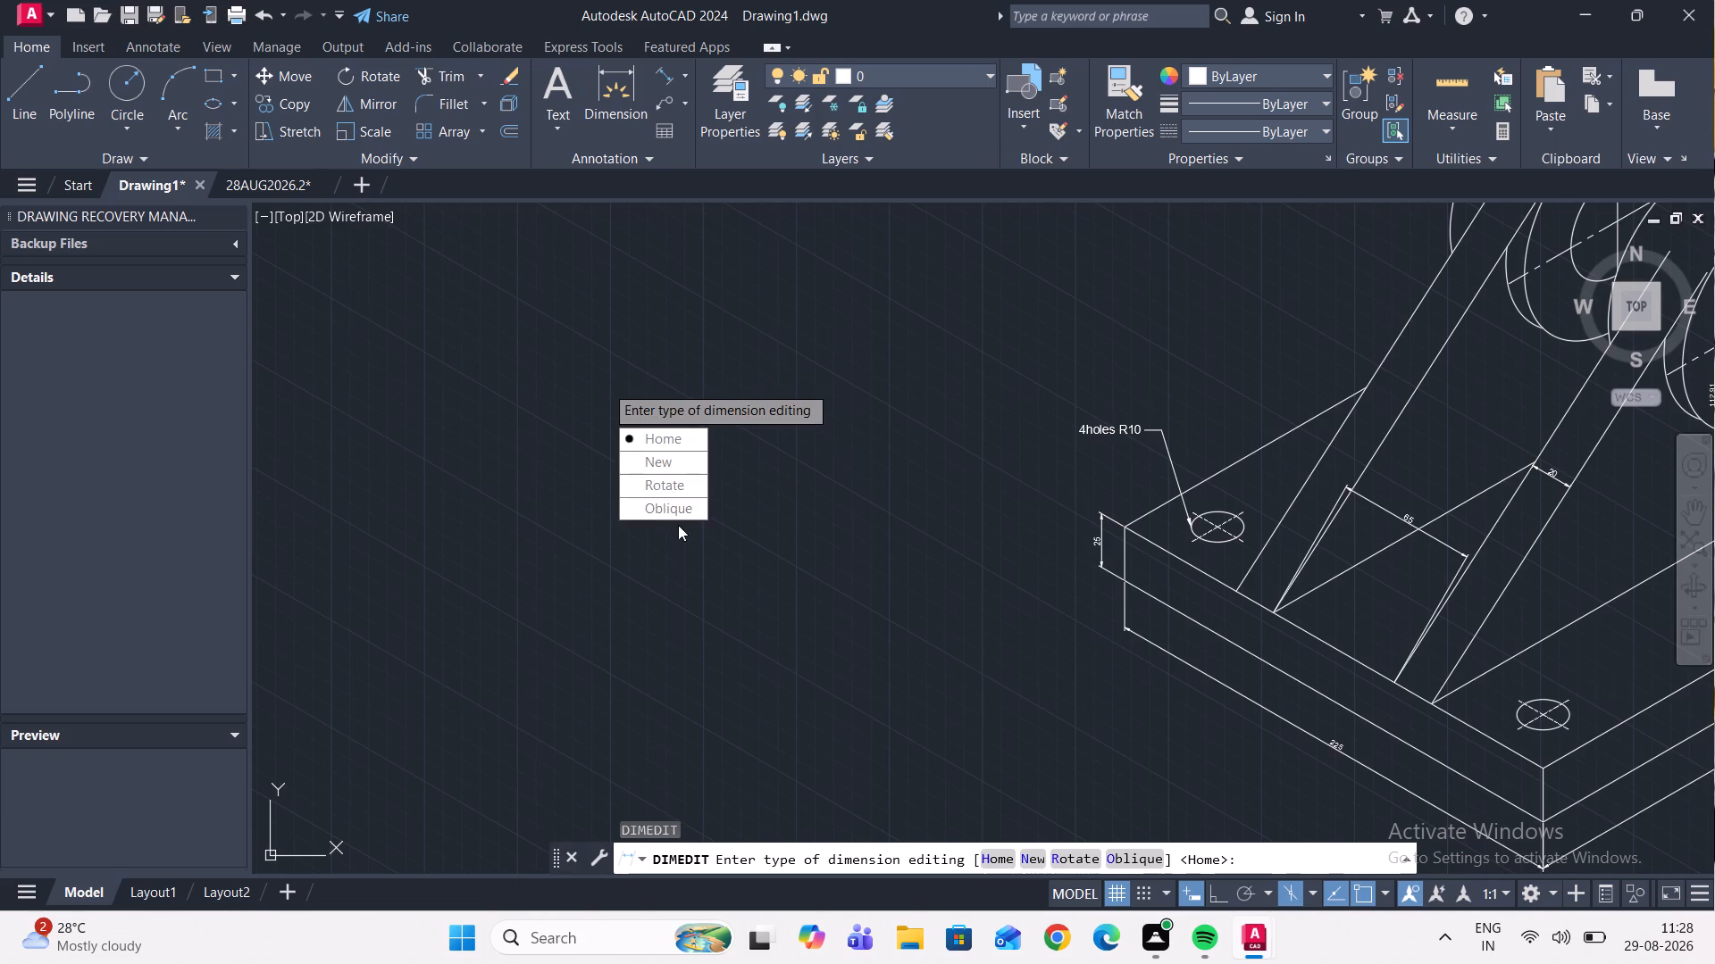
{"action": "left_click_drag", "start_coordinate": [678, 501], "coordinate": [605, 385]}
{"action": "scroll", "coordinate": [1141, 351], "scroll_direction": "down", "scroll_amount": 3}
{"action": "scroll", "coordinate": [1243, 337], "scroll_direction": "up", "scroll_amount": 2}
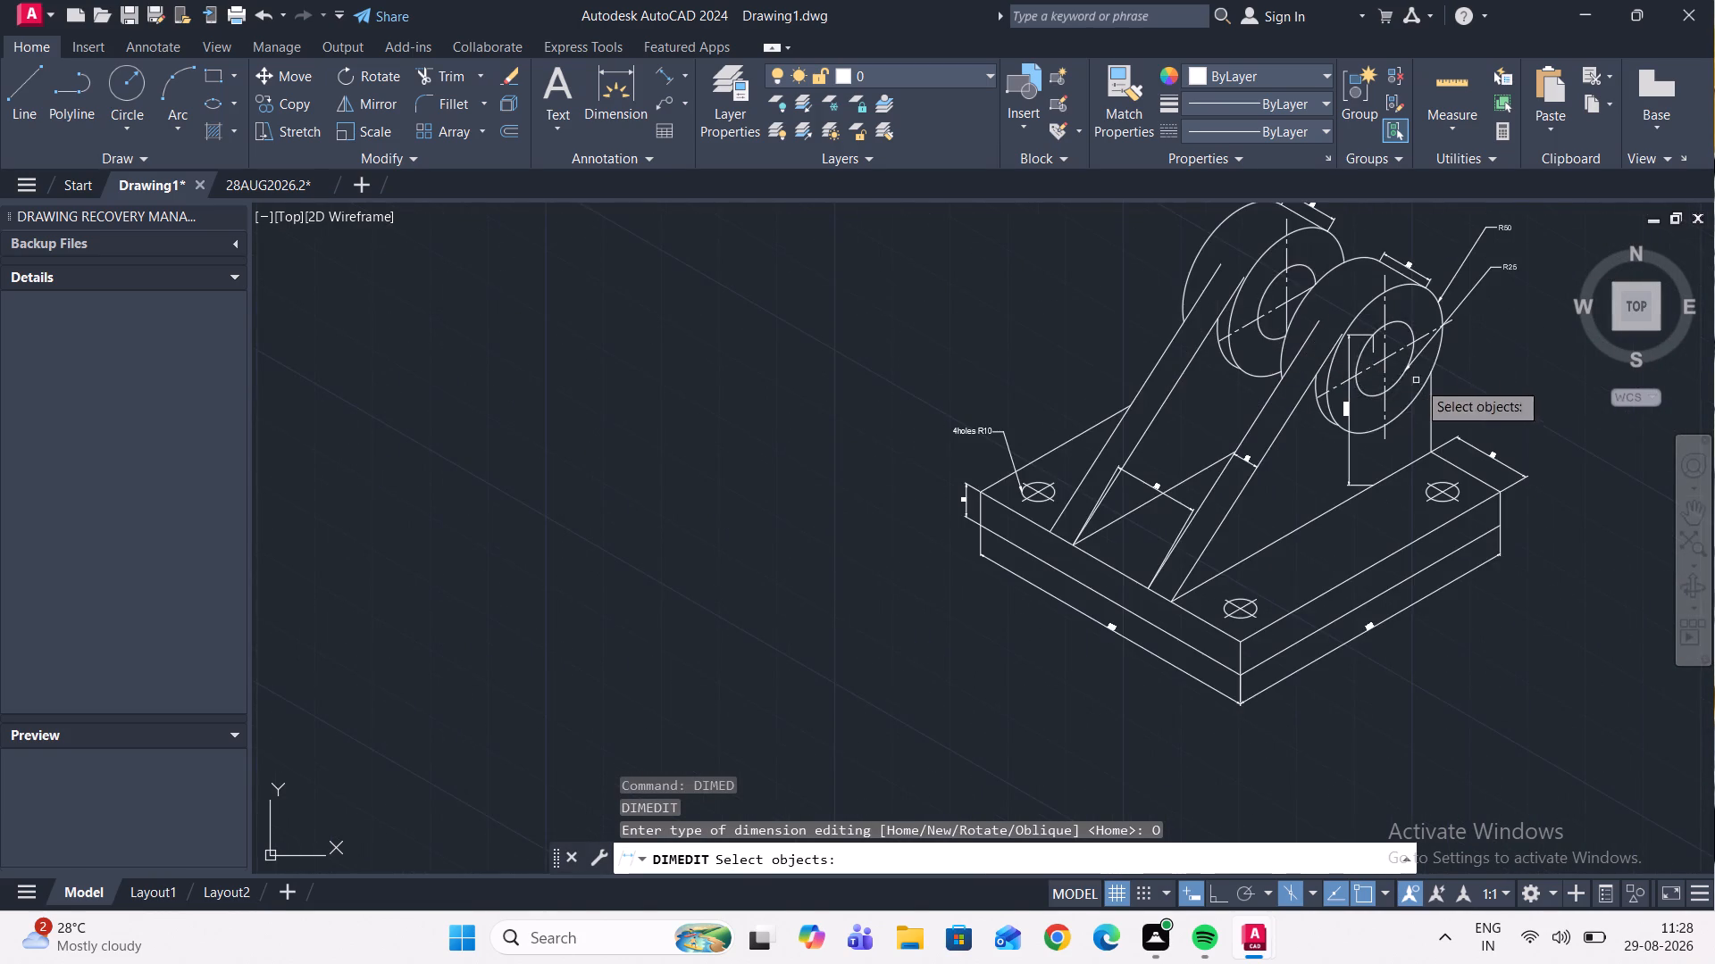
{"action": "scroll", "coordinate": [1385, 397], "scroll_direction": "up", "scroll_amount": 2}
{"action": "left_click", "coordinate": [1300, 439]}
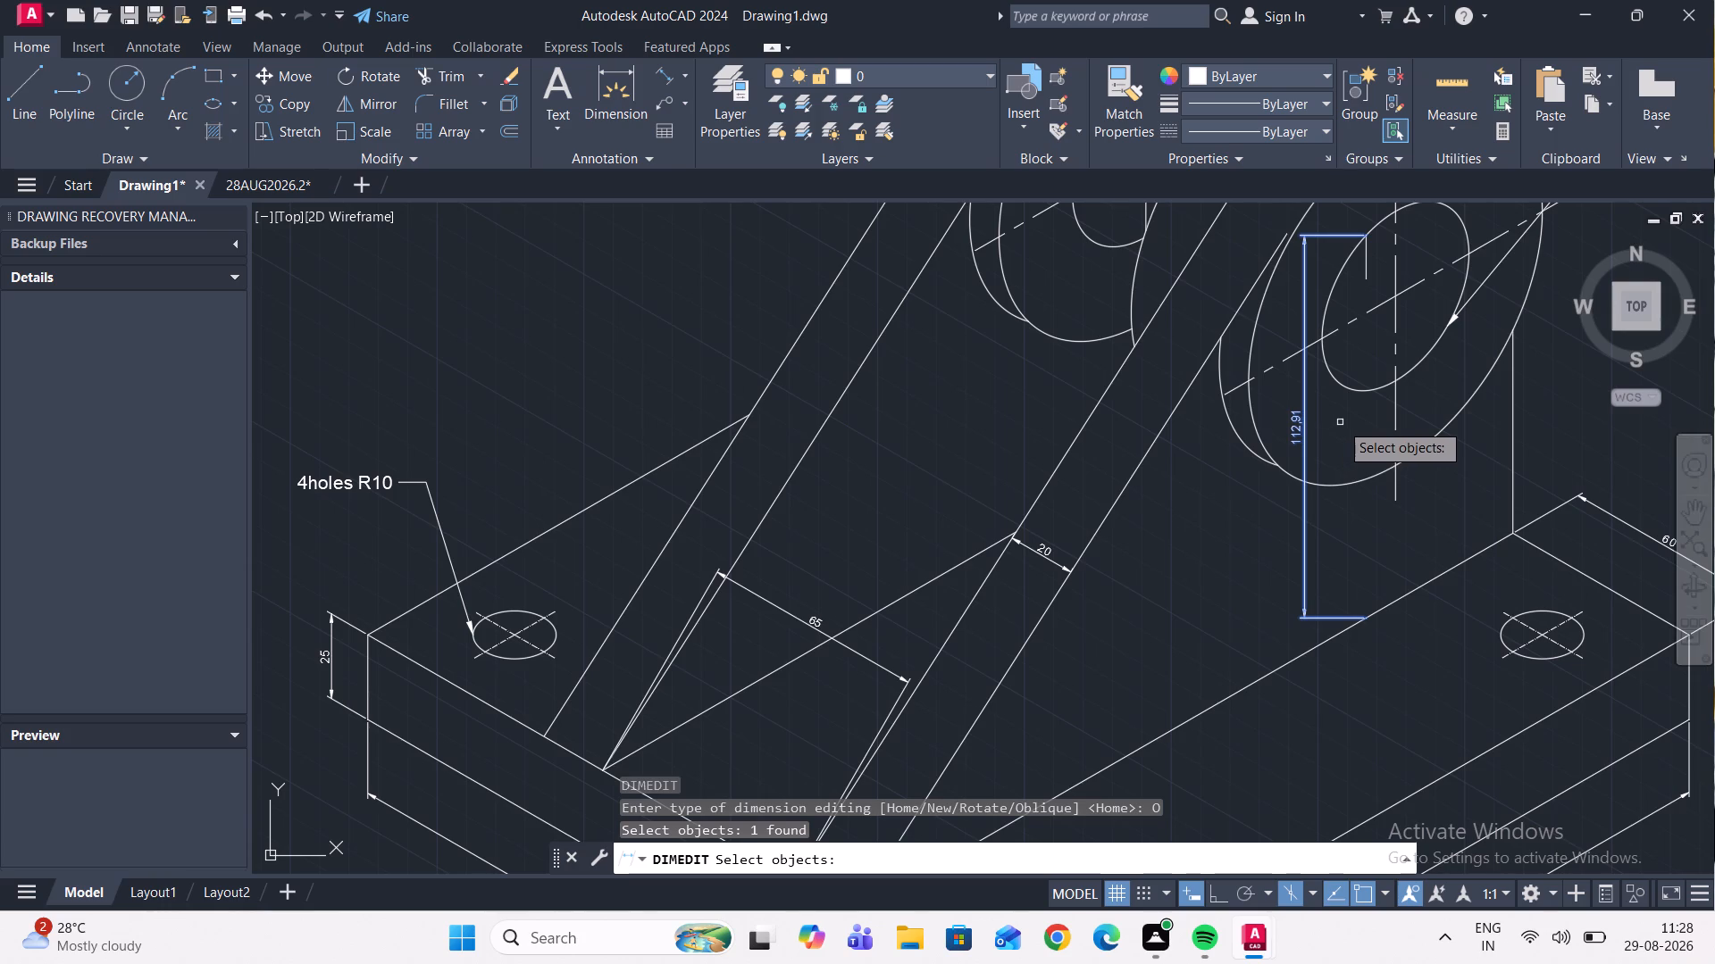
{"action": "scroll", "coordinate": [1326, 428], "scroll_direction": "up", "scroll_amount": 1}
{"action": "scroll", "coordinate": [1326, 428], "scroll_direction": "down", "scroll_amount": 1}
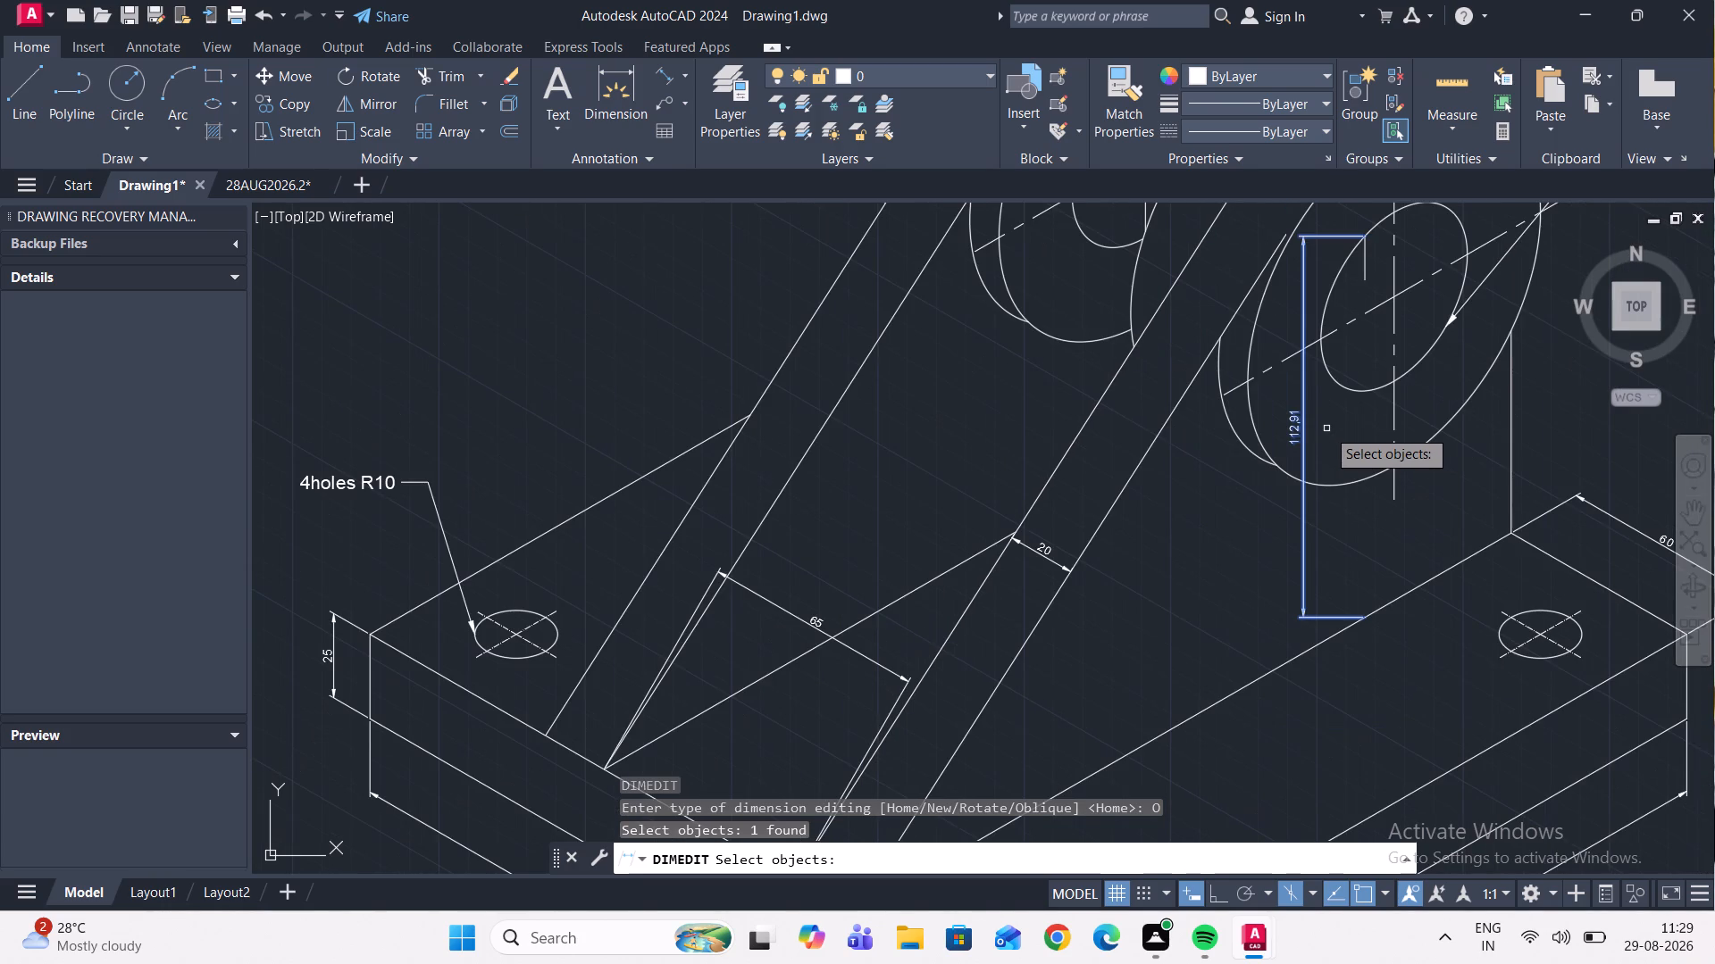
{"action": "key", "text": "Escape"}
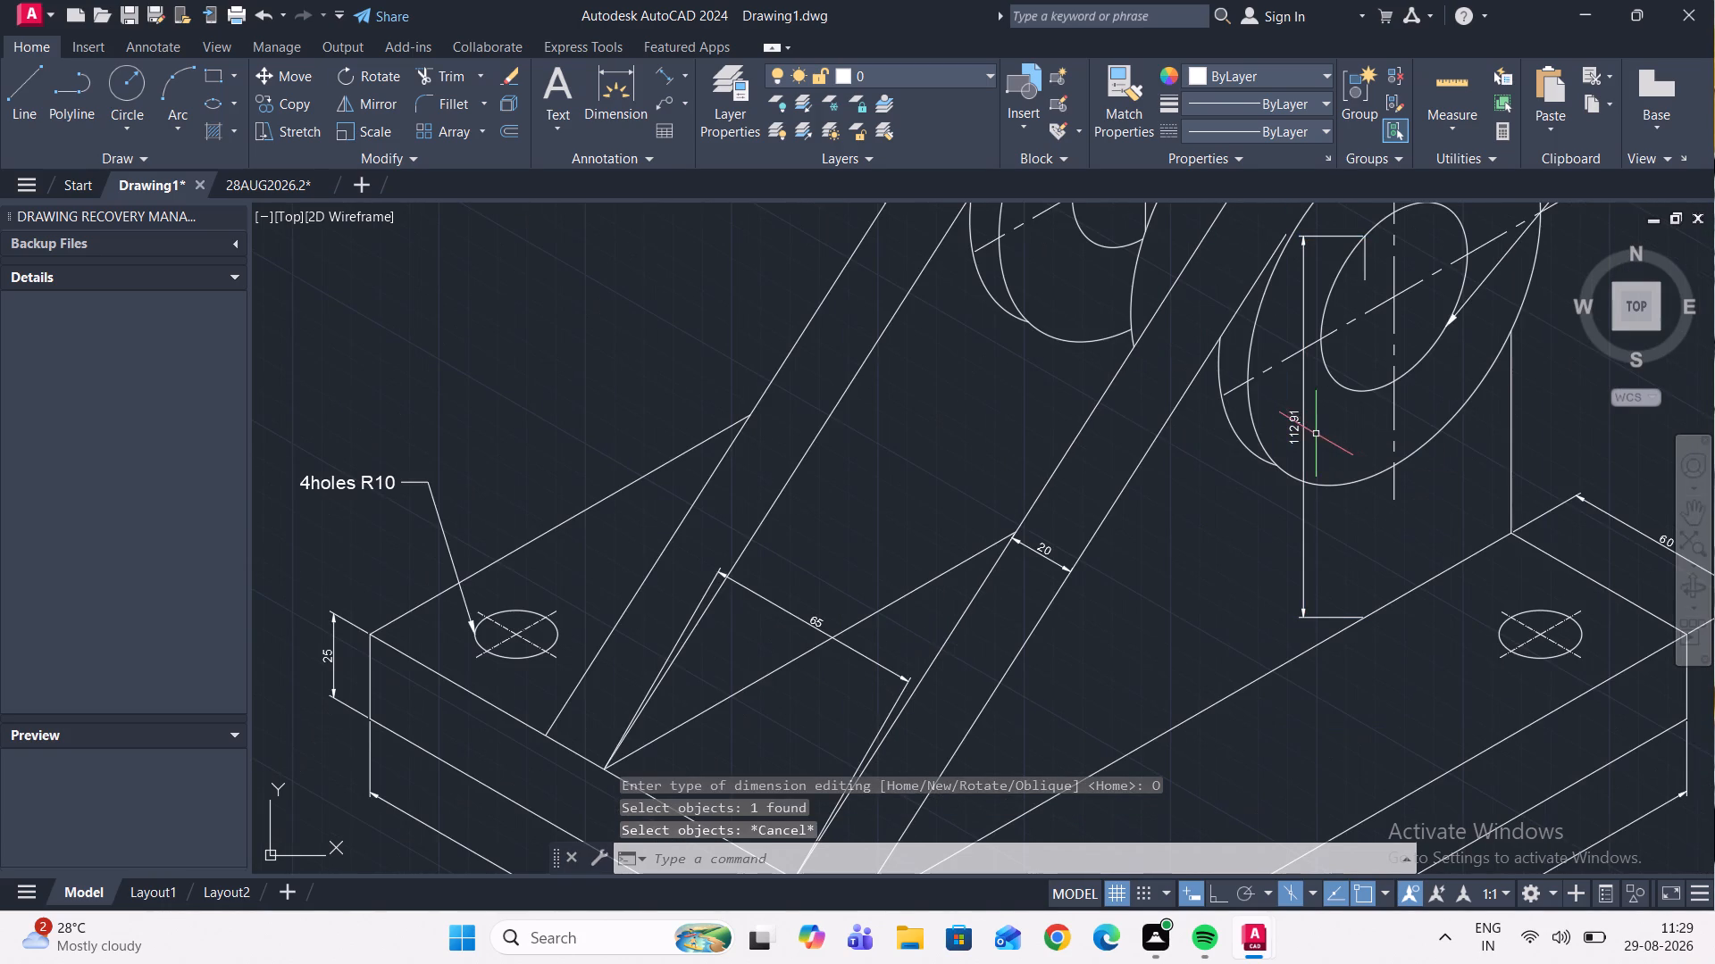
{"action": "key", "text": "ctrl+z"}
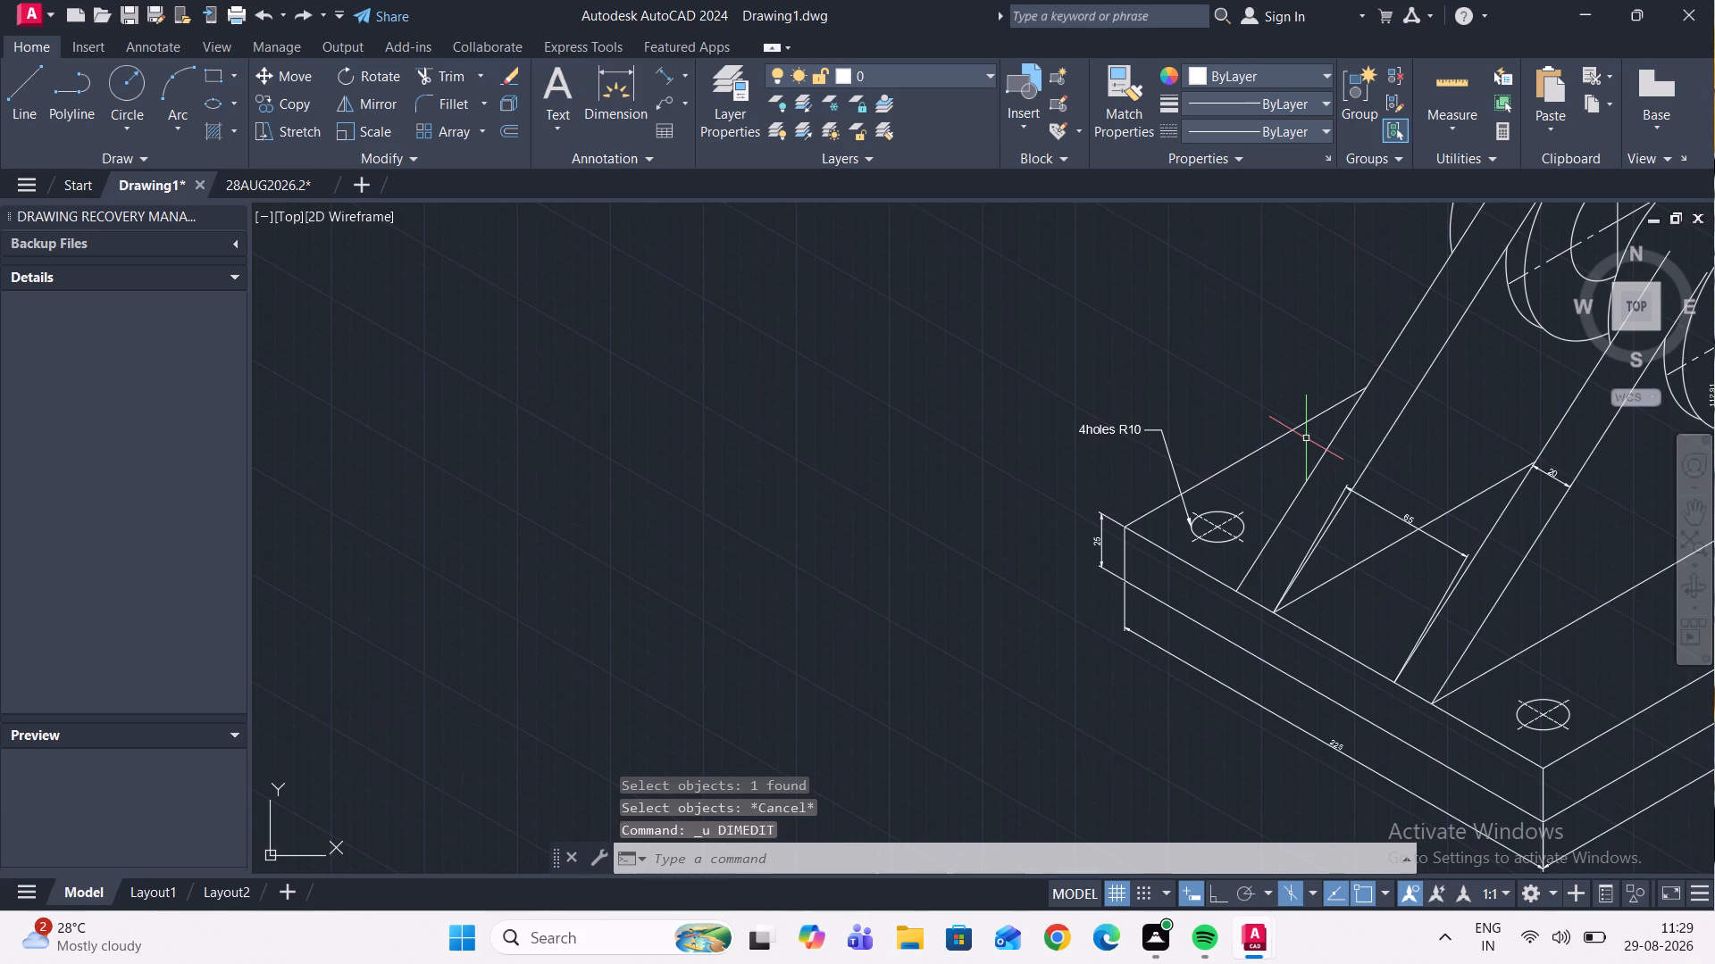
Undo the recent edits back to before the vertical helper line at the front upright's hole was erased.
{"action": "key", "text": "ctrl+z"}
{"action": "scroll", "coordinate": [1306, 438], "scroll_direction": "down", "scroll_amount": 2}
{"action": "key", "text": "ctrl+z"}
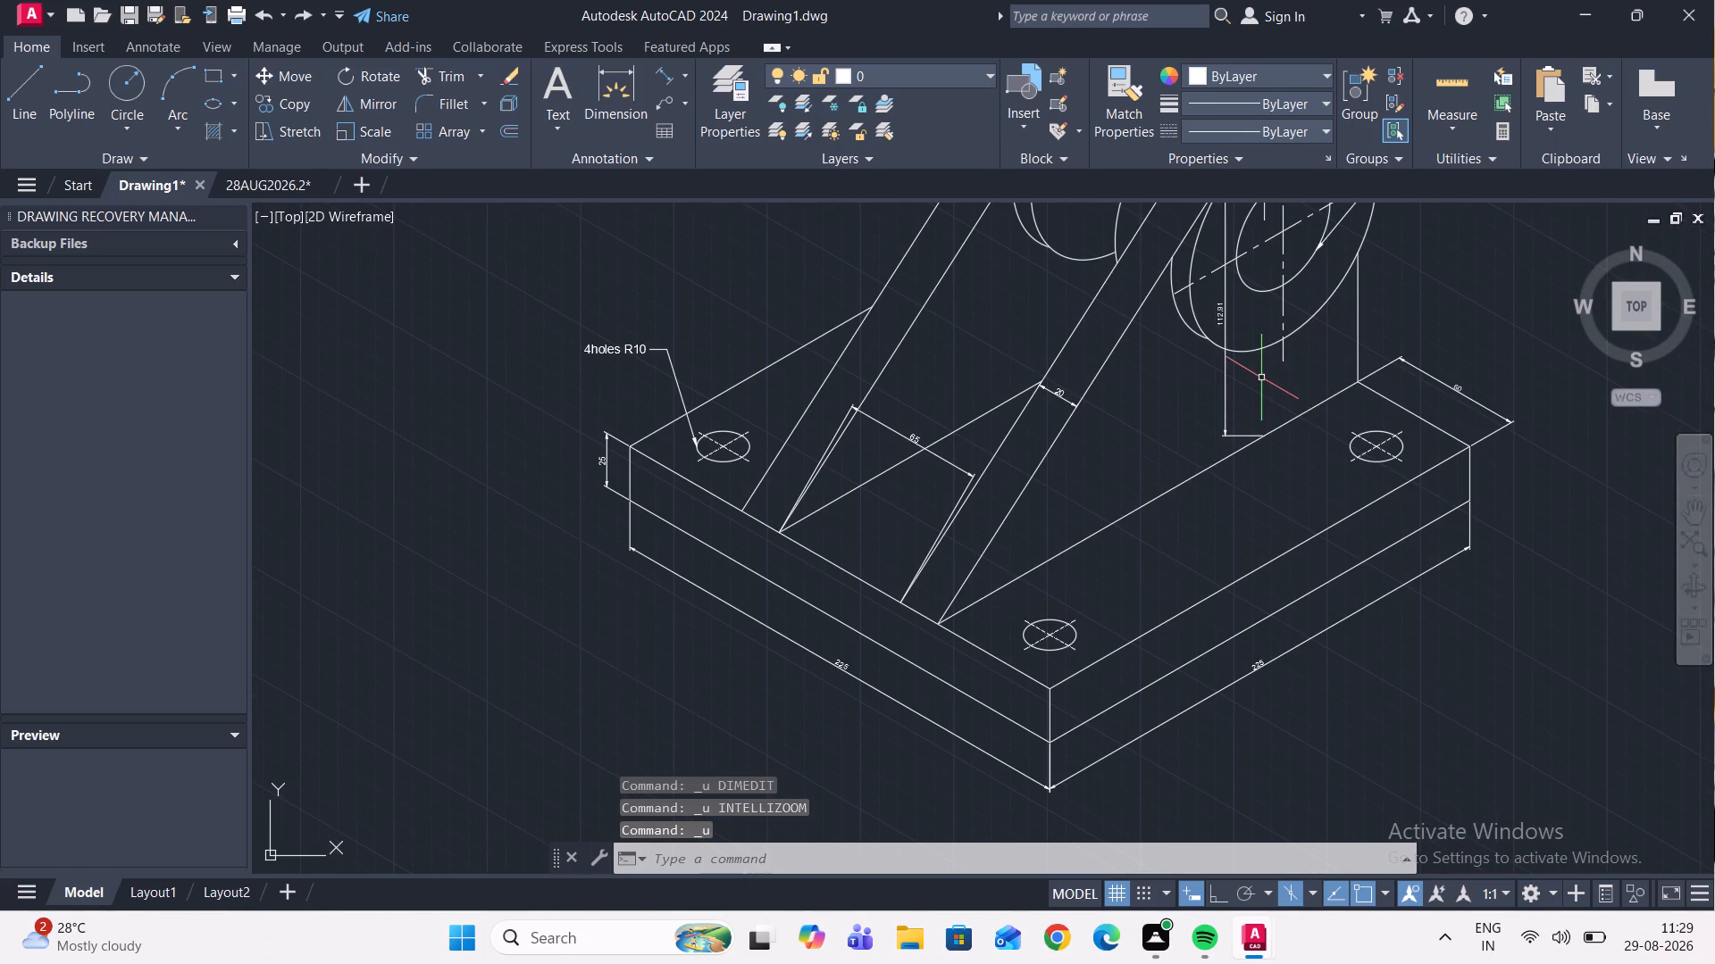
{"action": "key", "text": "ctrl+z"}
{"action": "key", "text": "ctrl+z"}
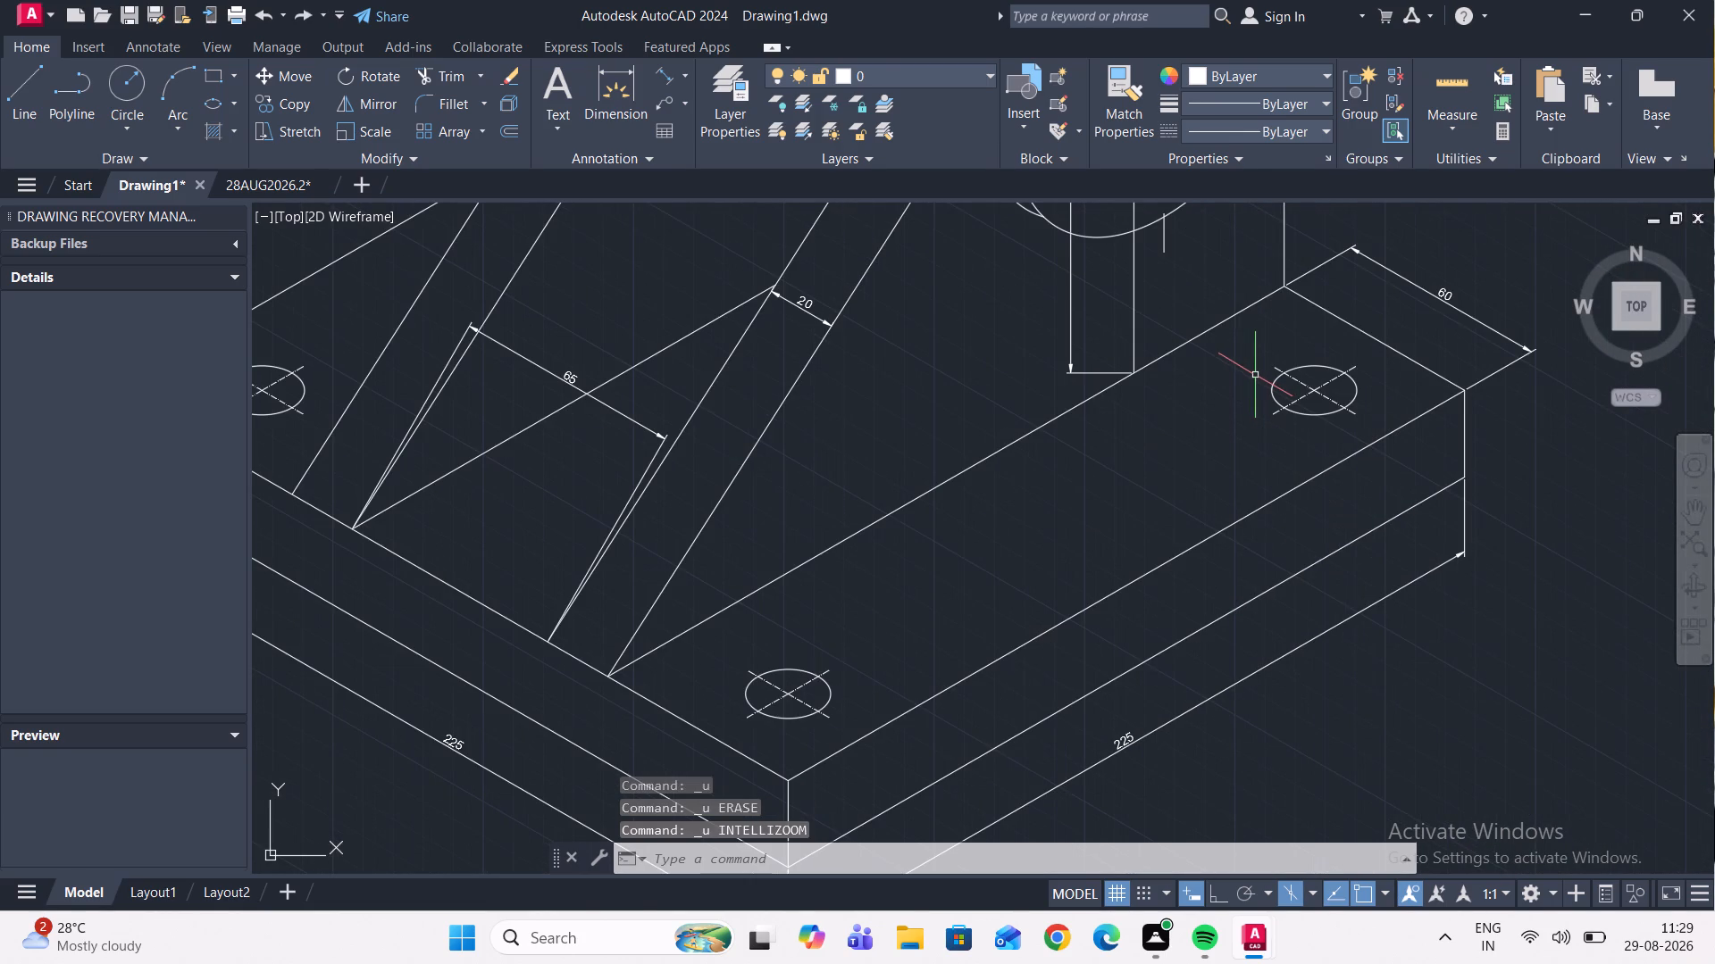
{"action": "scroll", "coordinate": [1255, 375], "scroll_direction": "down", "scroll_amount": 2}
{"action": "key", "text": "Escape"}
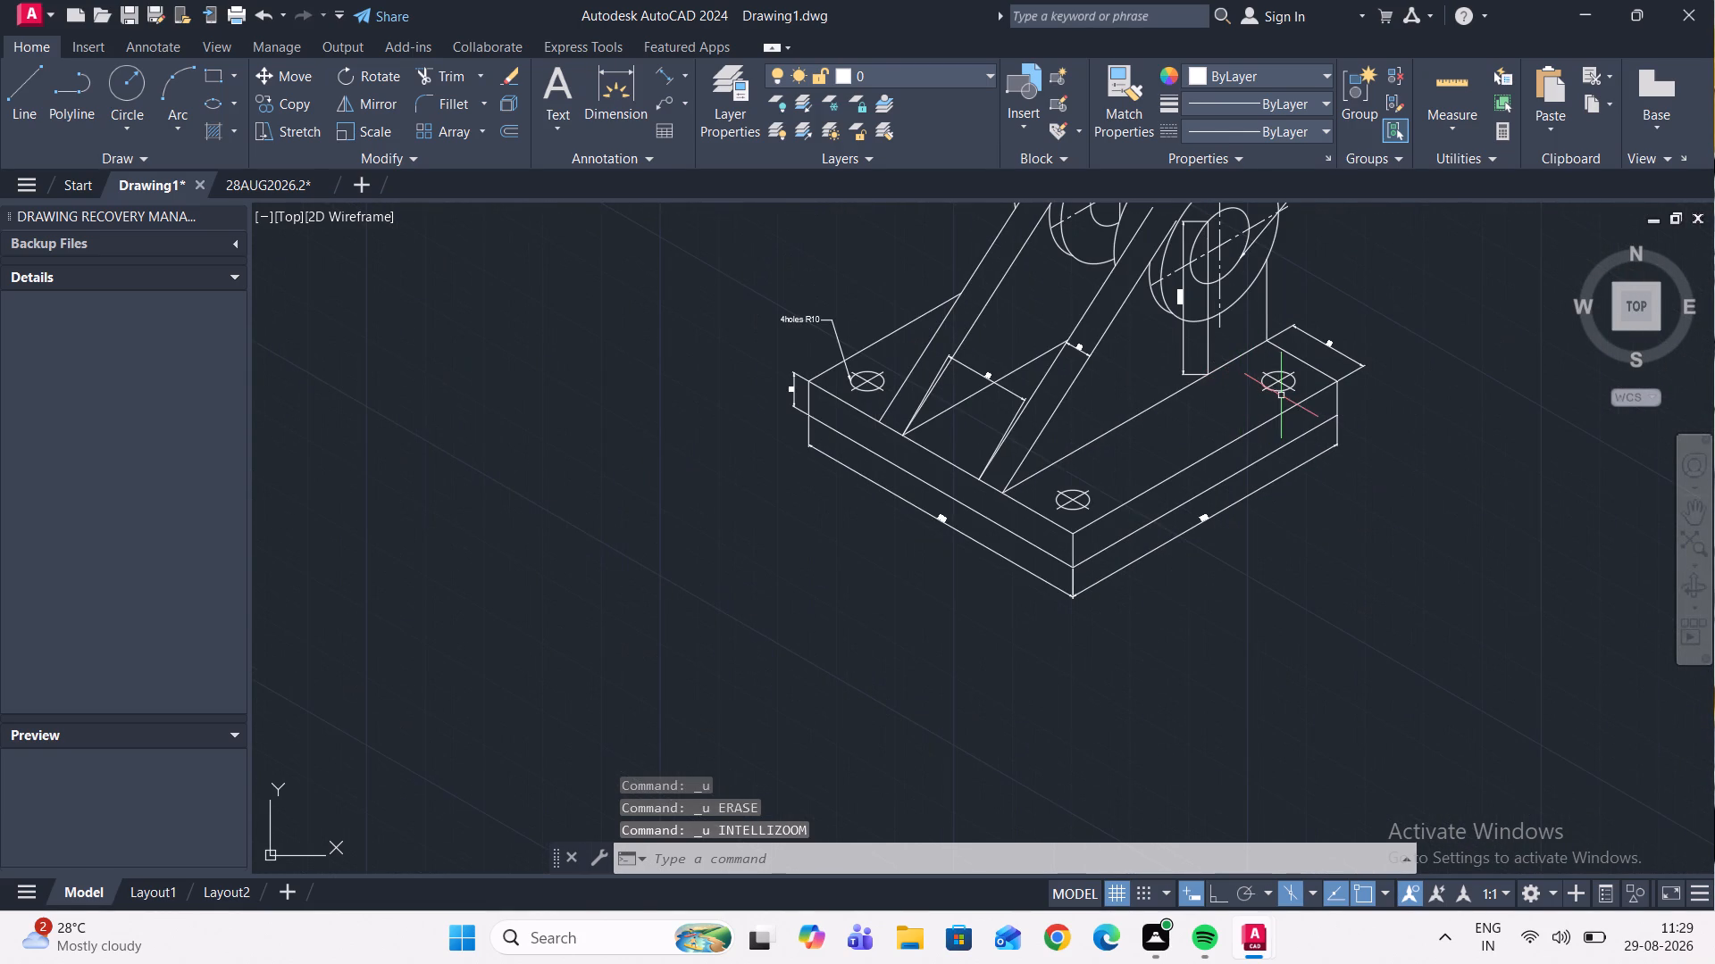
Delete the vertical 112.91 dimension at the front upright together with the vertical helper line from its hole to the base.
{"action": "scroll", "coordinate": [1210, 256], "scroll_direction": "down", "scroll_amount": 2}
{"action": "scroll", "coordinate": [1227, 245], "scroll_direction": "up", "scroll_amount": 2}
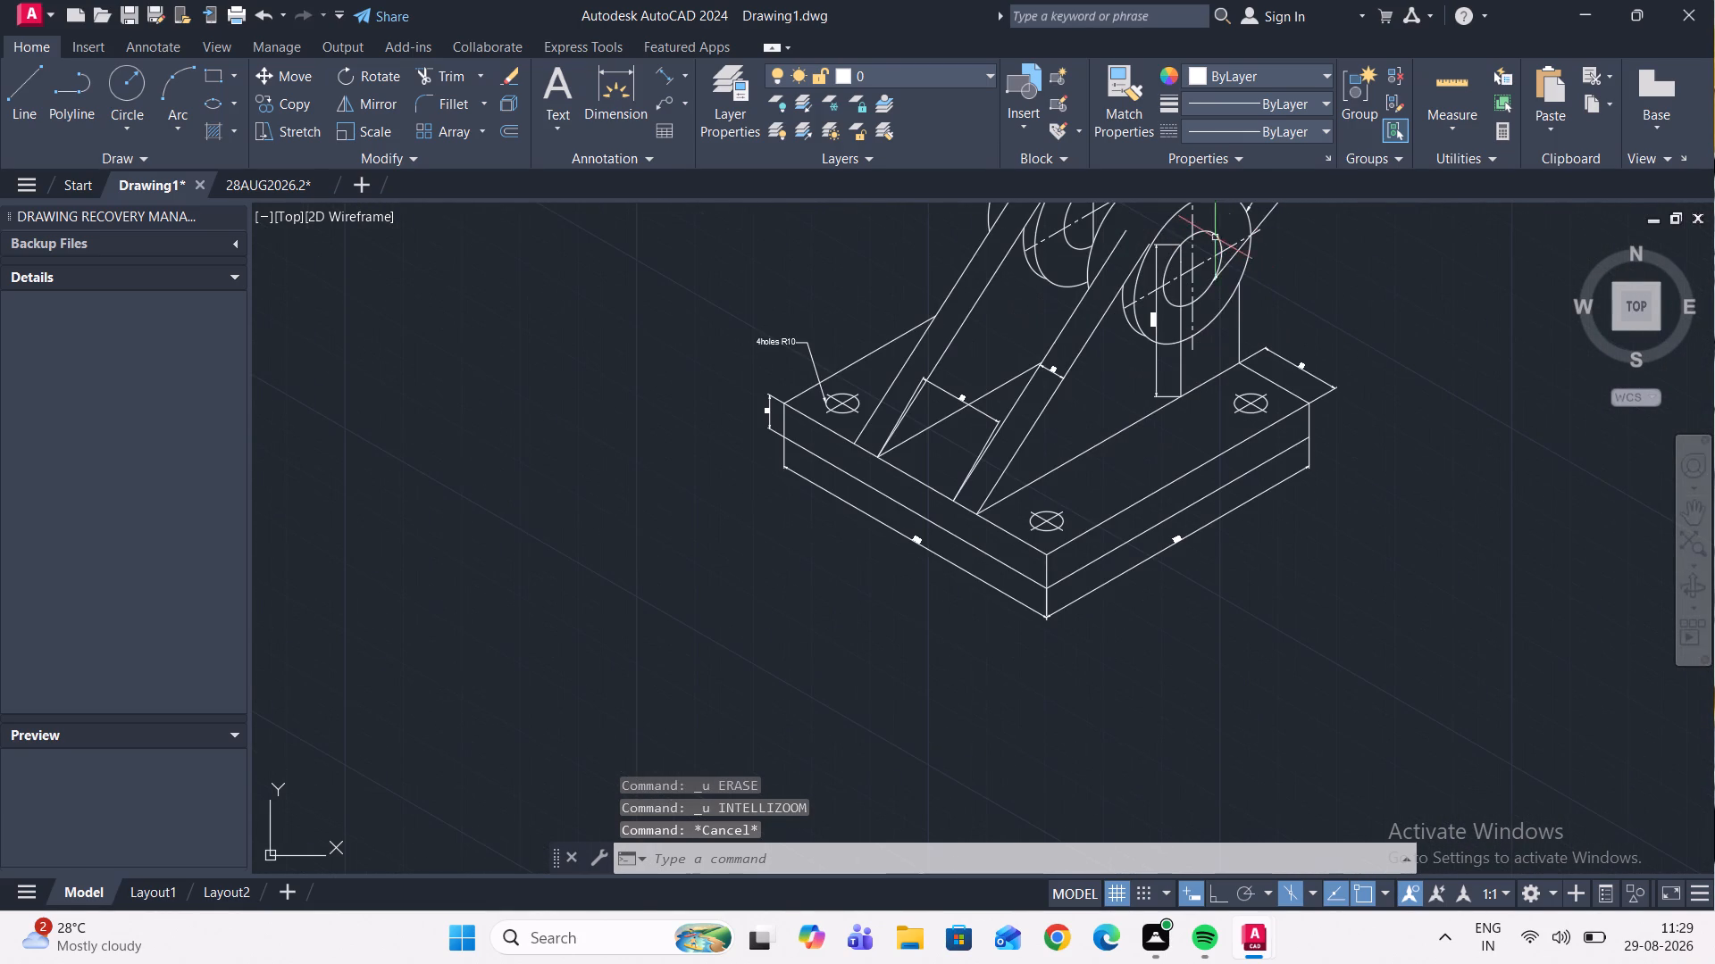
{"action": "scroll", "coordinate": [1227, 229], "scroll_direction": "up", "scroll_amount": 2}
{"action": "scroll", "coordinate": [1227, 229], "scroll_direction": "down", "scroll_amount": 2}
{"action": "scroll", "coordinate": [1153, 280], "scroll_direction": "up", "scroll_amount": 1}
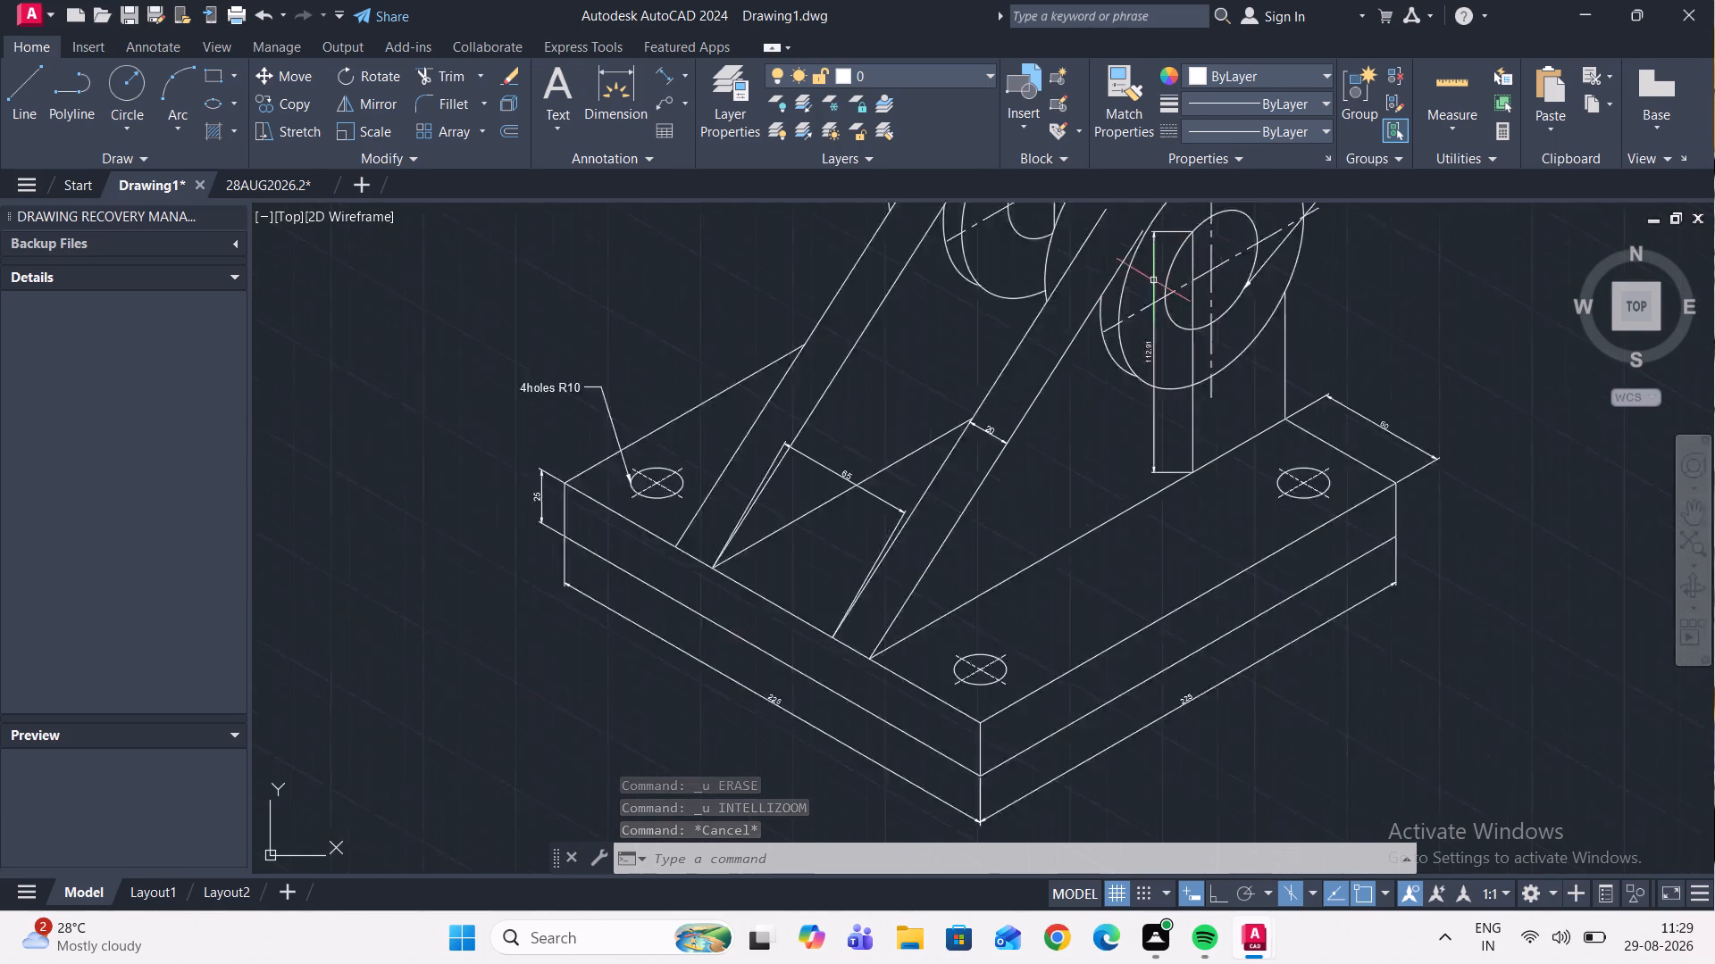
{"action": "scroll", "coordinate": [1152, 278], "scroll_direction": "up", "scroll_amount": 2}
{"action": "left_click", "coordinate": [1150, 282]}
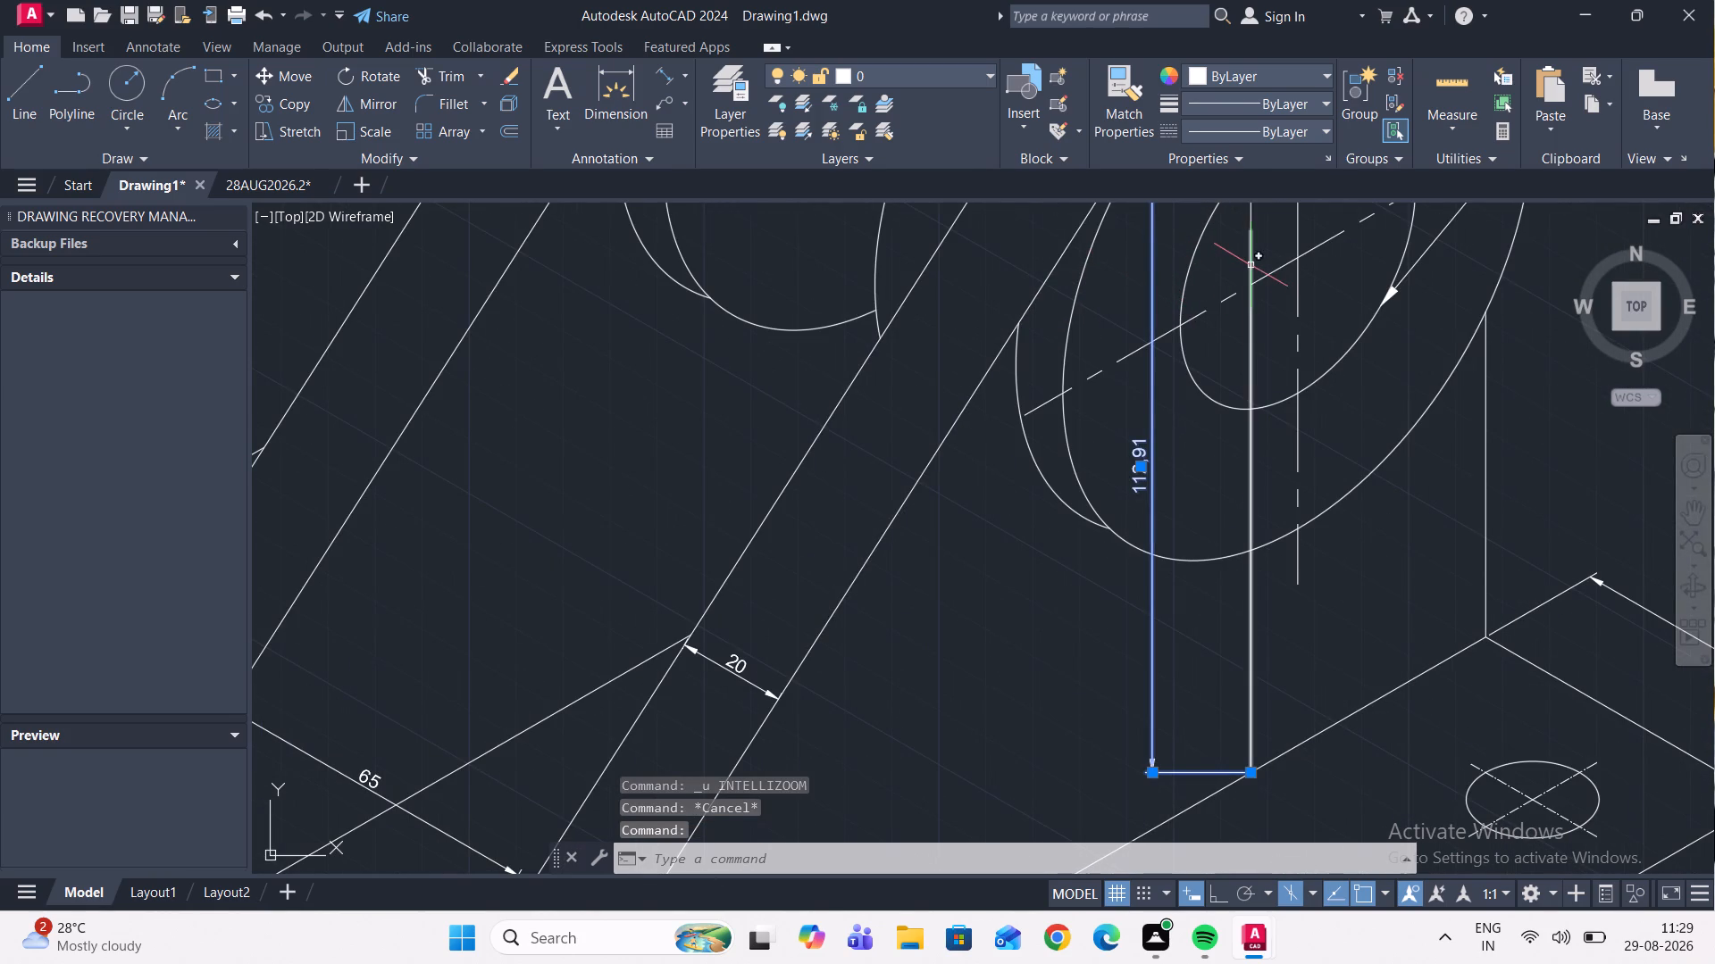
{"action": "left_click", "coordinate": [1251, 265]}
{"action": "key", "text": "Delete"}
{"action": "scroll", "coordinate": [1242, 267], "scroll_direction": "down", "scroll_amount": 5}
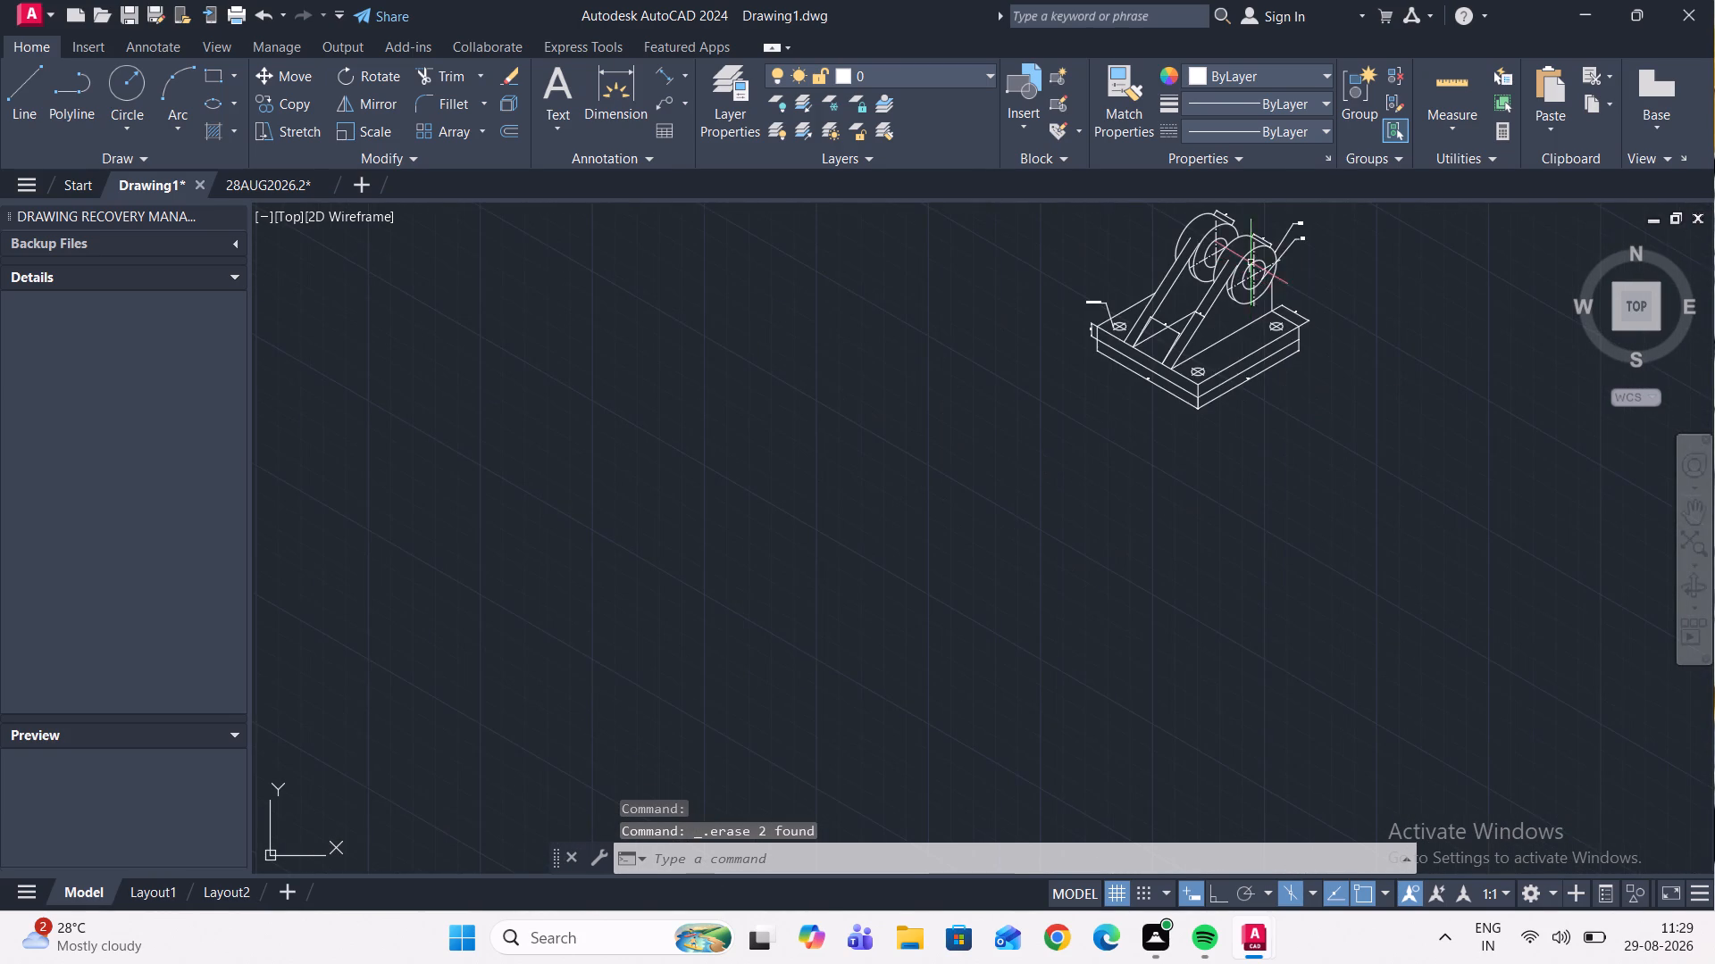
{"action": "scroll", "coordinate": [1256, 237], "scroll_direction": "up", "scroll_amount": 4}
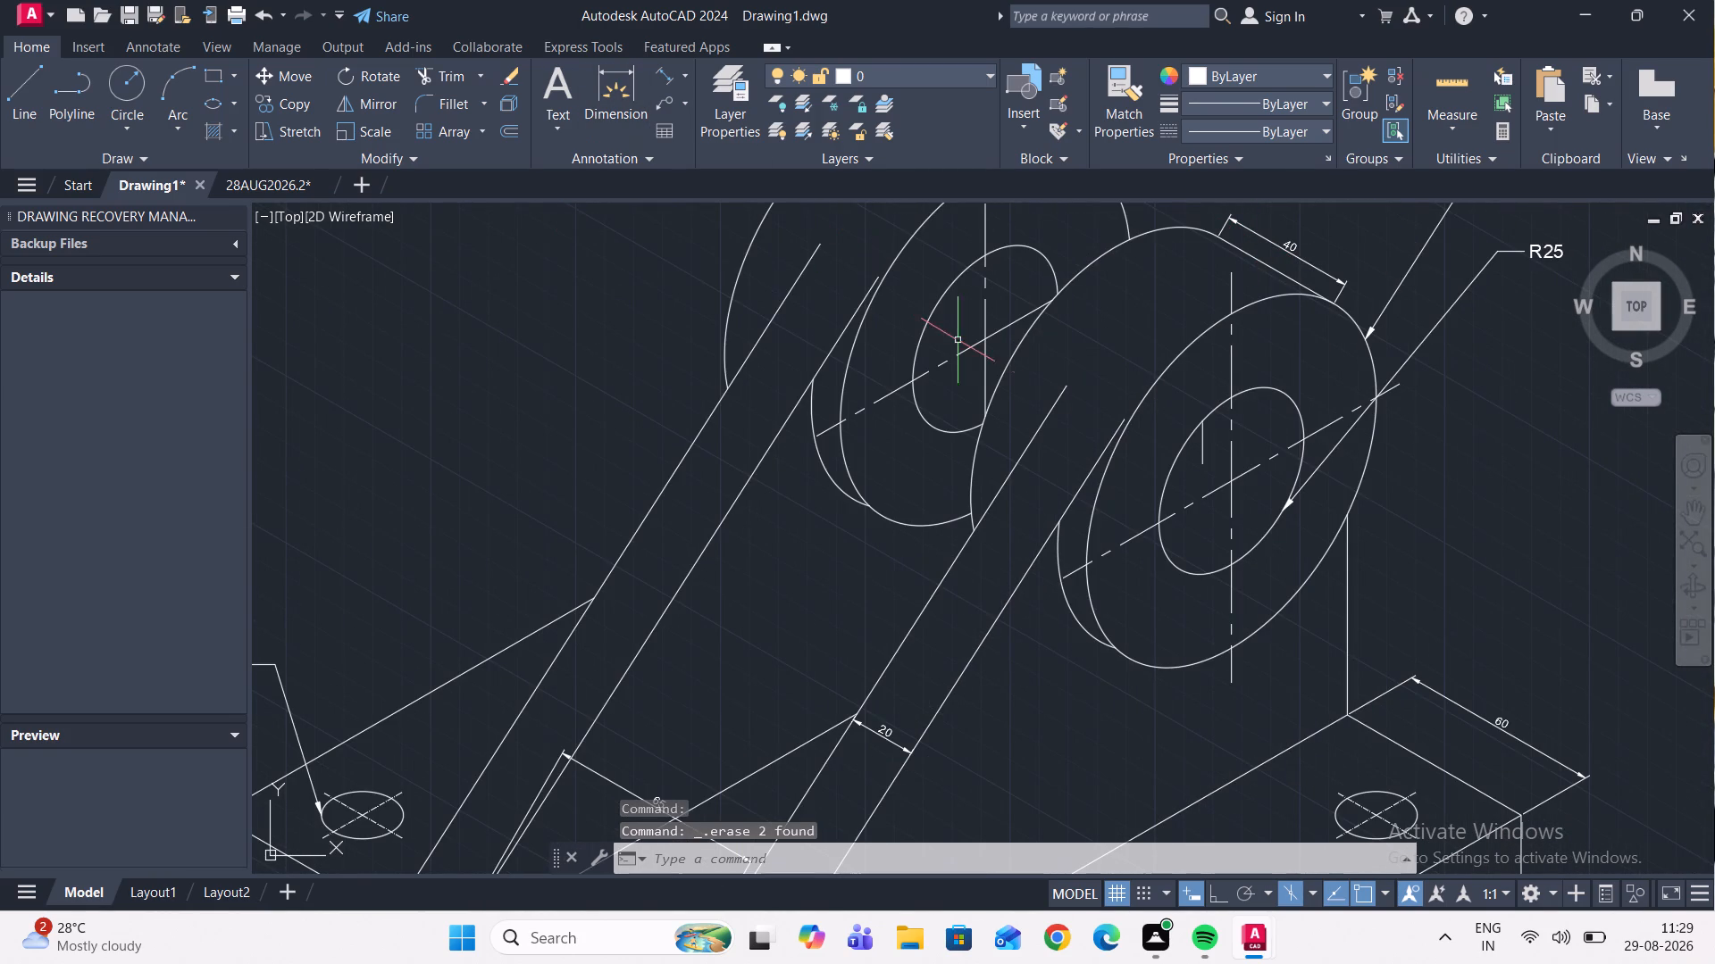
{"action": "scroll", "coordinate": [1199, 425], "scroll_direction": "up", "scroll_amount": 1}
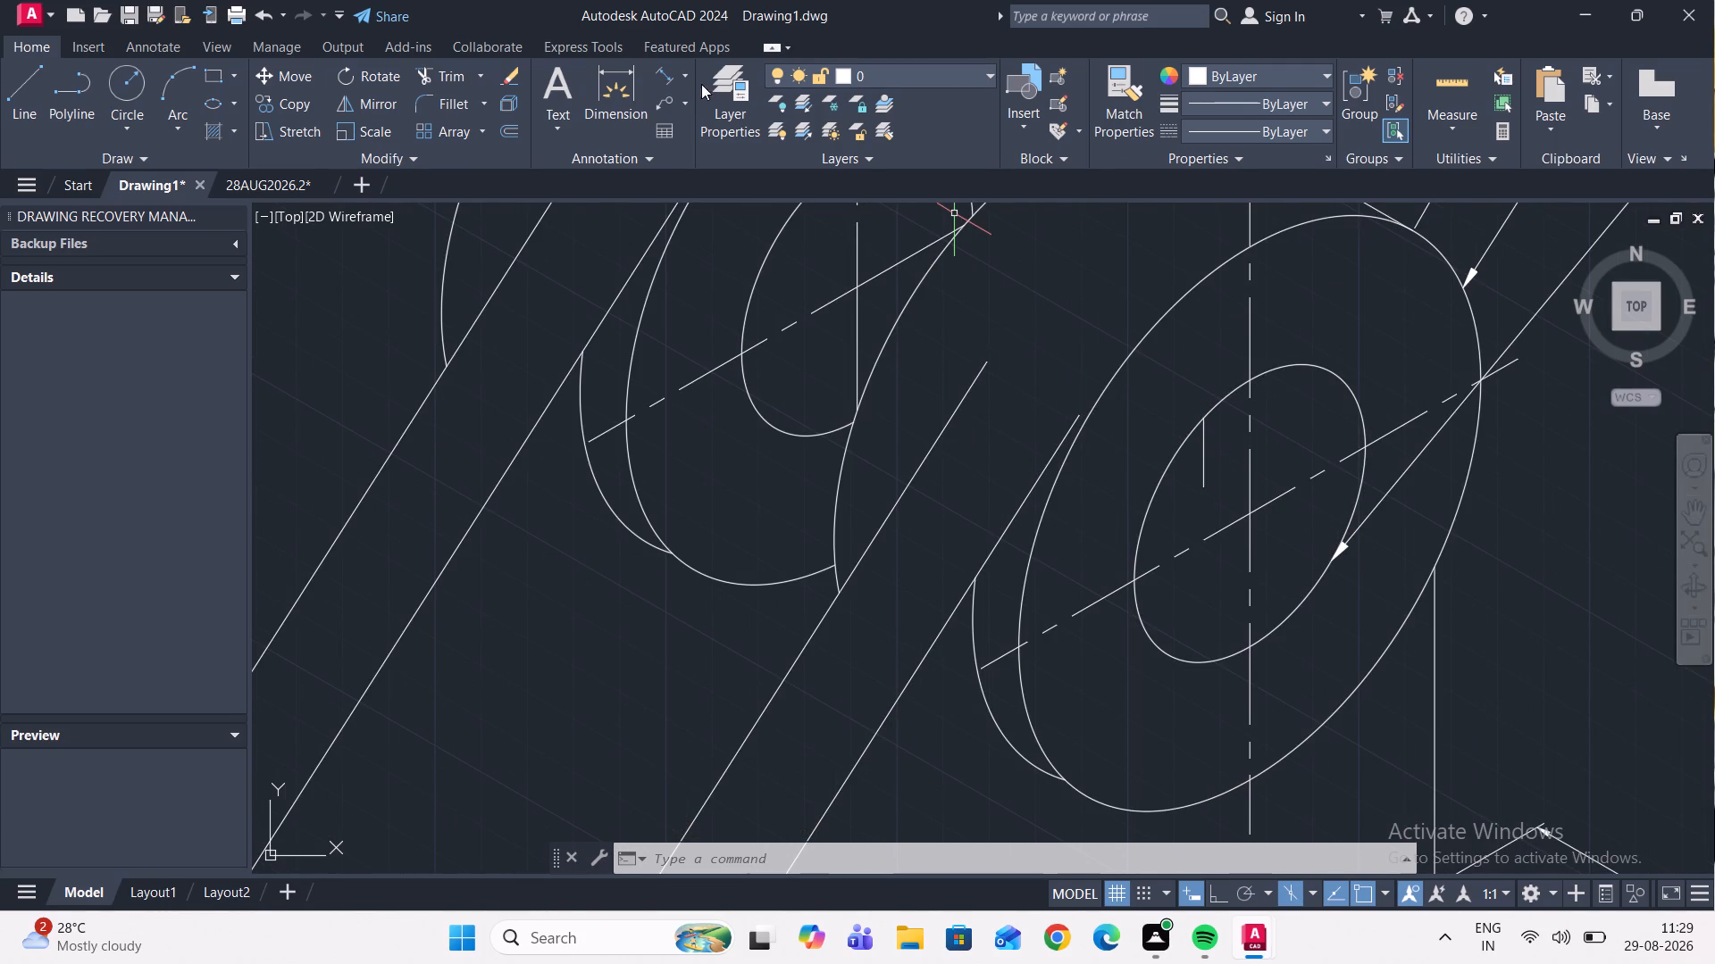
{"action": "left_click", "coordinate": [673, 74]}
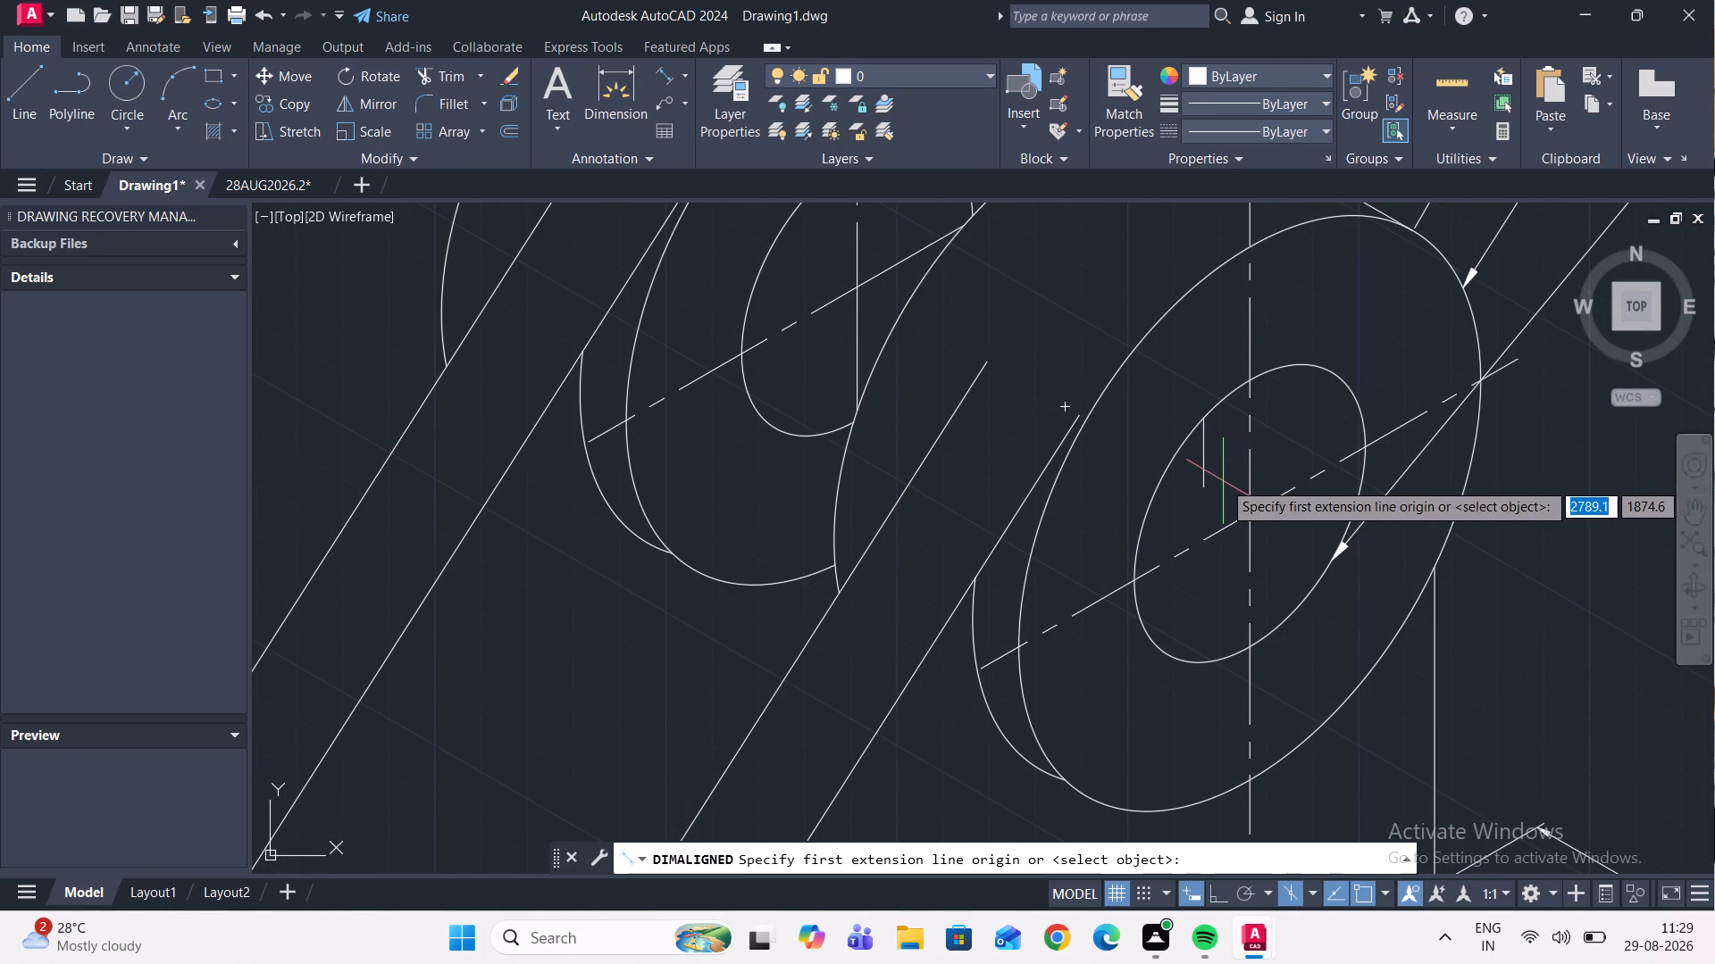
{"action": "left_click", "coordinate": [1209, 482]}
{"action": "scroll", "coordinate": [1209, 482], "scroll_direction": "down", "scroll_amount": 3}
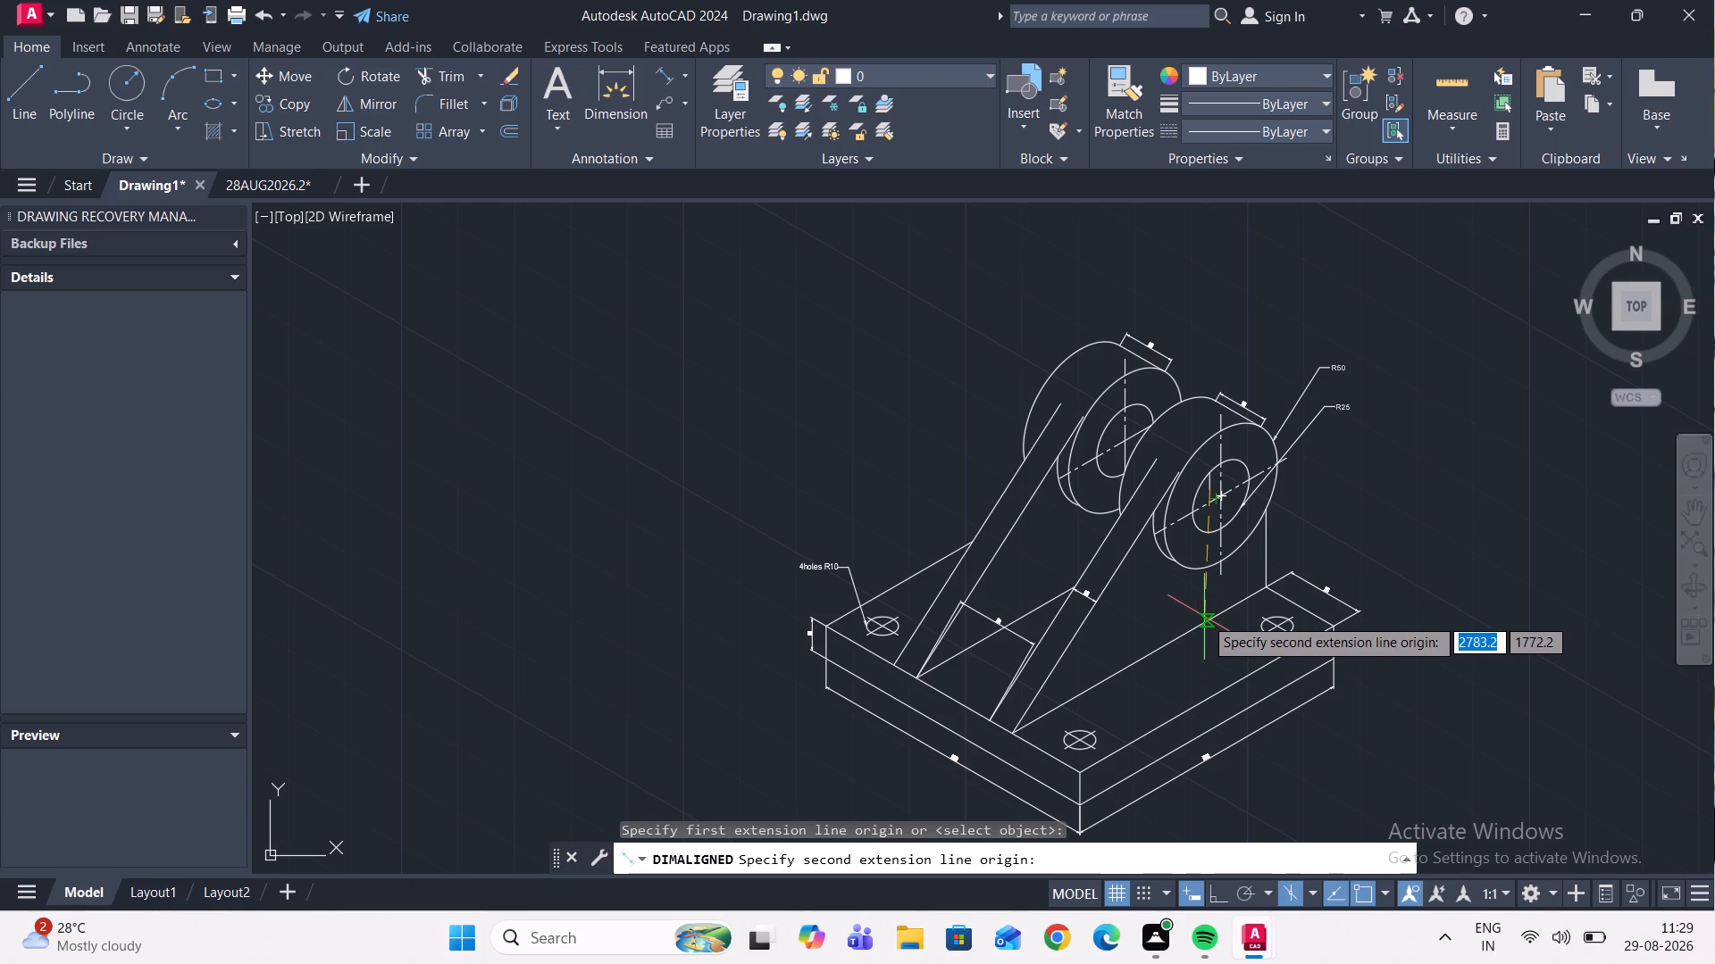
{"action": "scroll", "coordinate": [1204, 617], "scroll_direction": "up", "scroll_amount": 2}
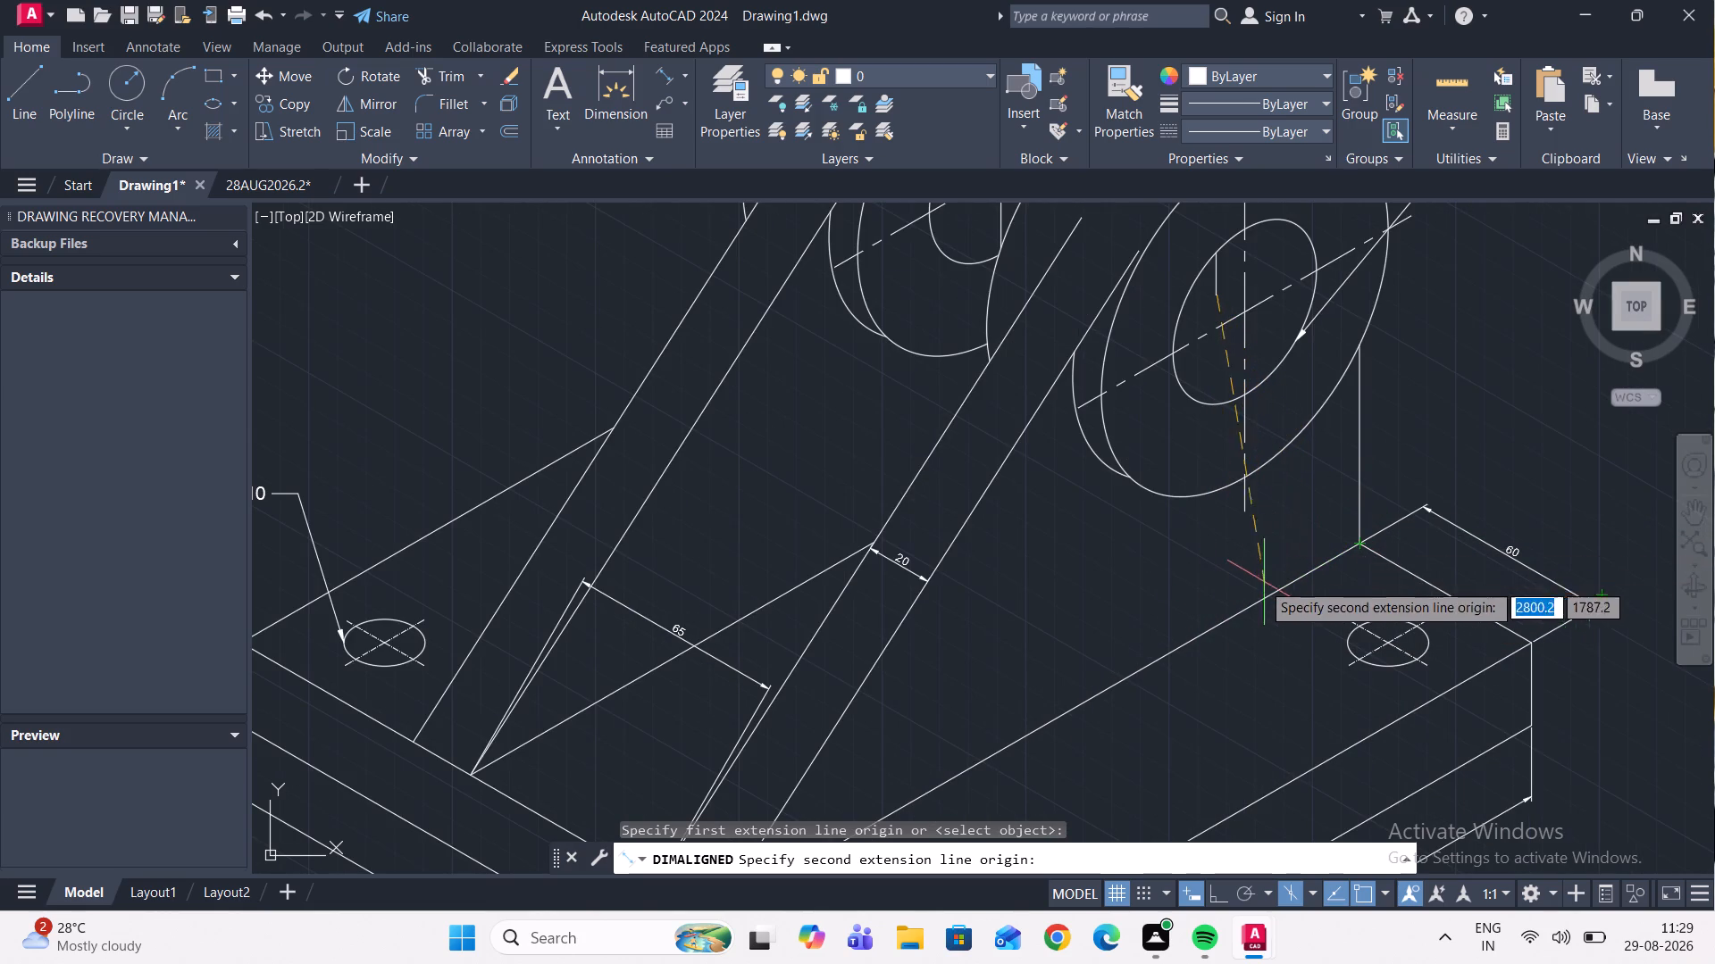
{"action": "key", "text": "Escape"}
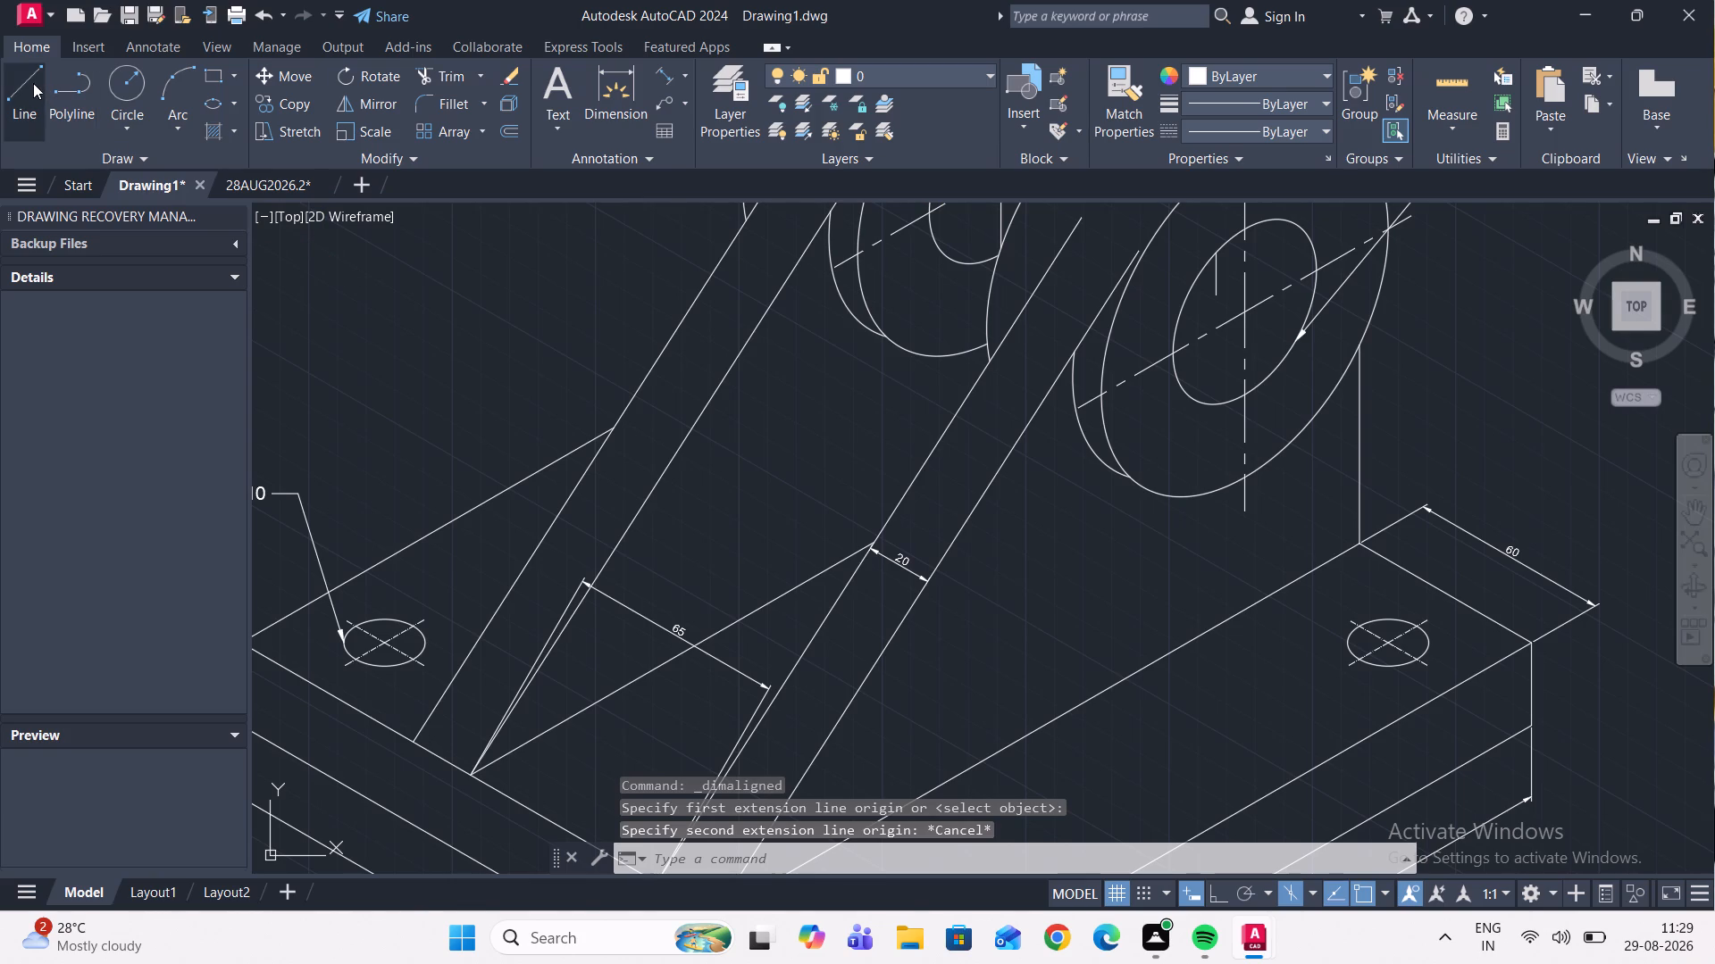
With Ortho on in the top isoplane, draw a 50 mm helper line along the front upright's bottom edge from its rear corner, ending in a short cross segment.
{"action": "left_click", "coordinate": [23, 81]}
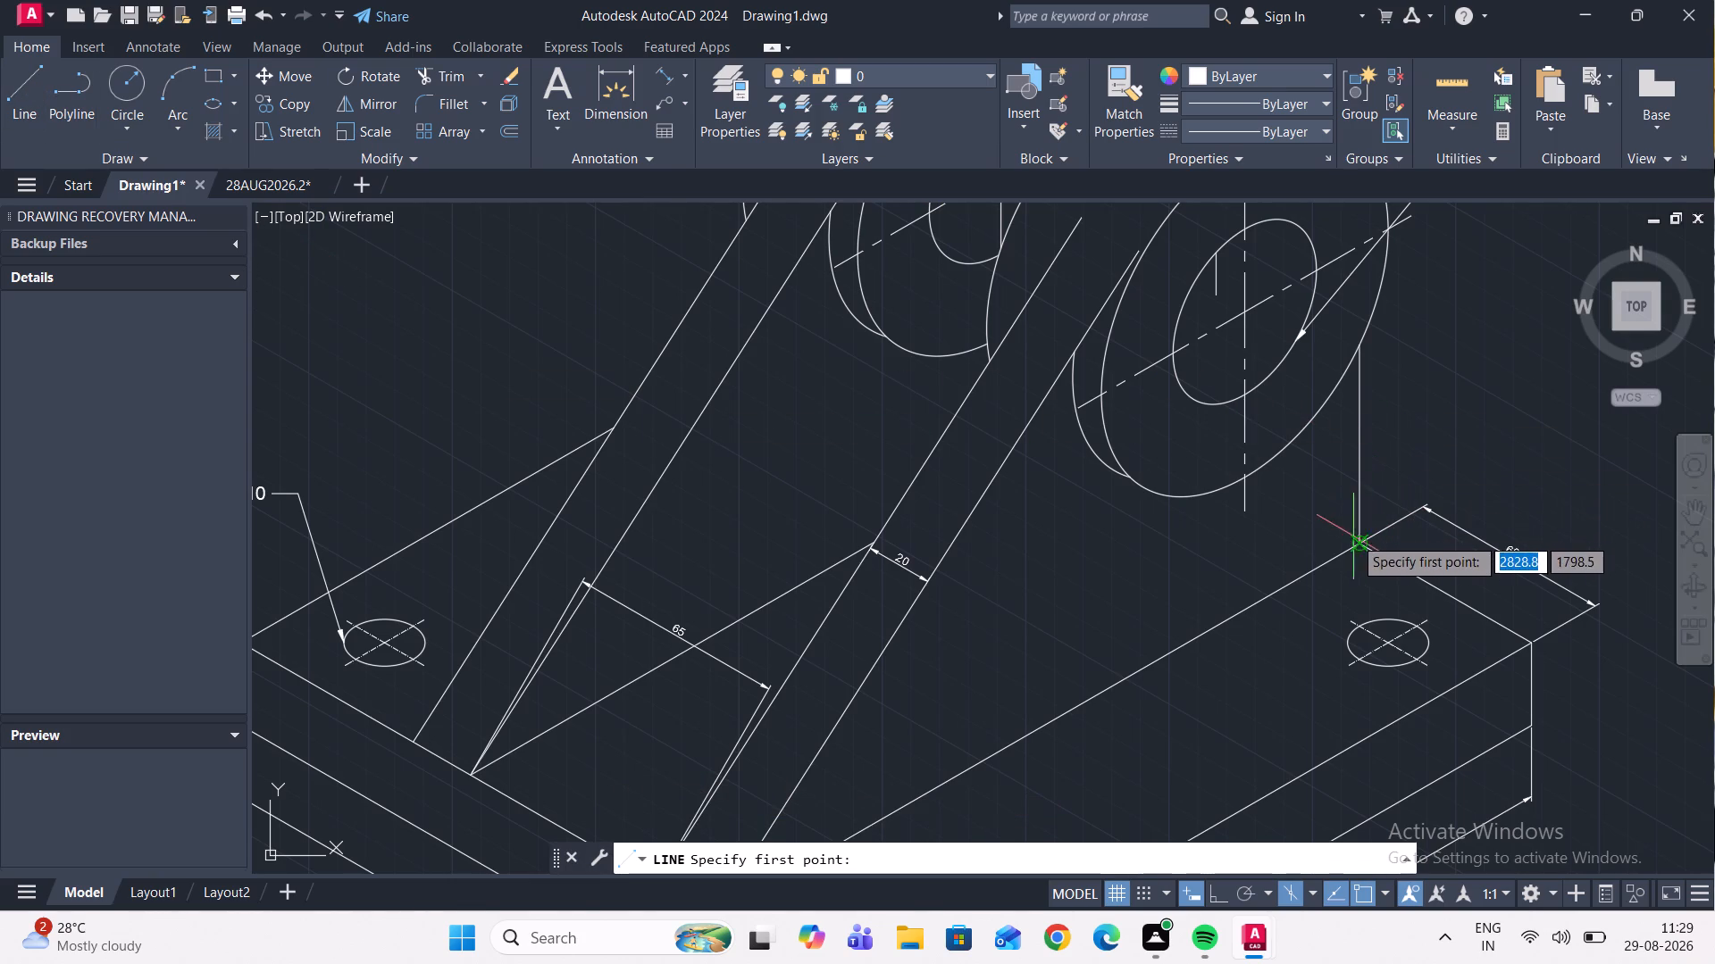
{"action": "left_click", "coordinate": [1355, 544]}
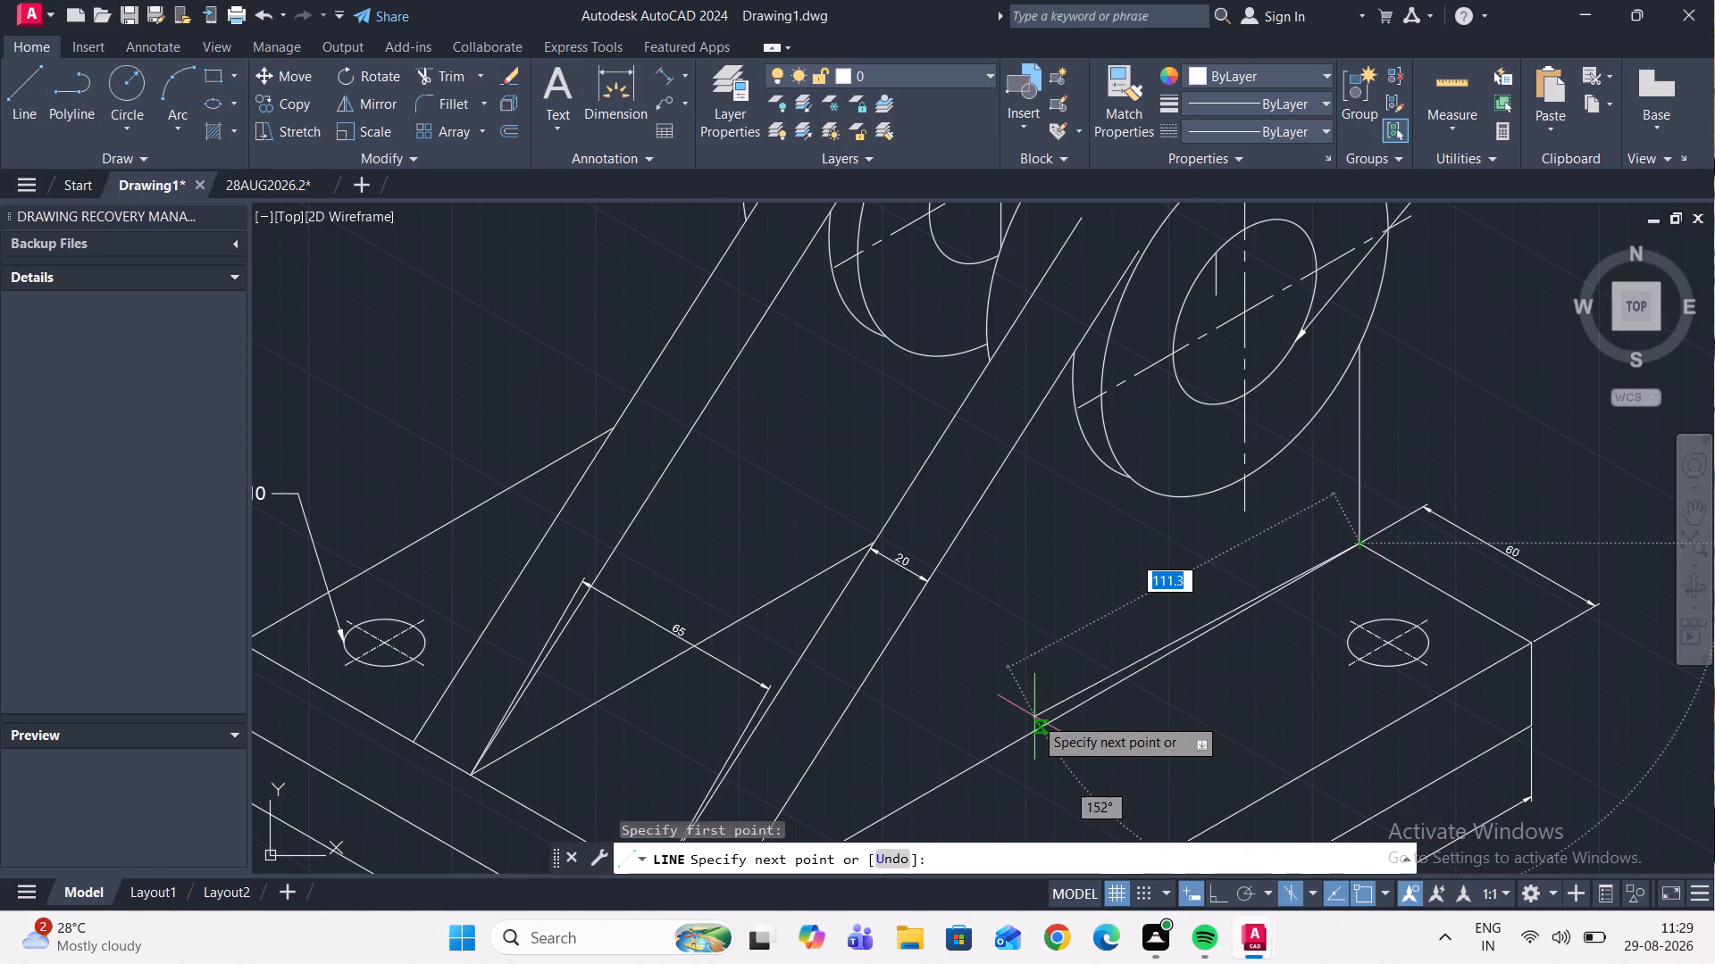
{"action": "left_click", "coordinate": [1213, 894]}
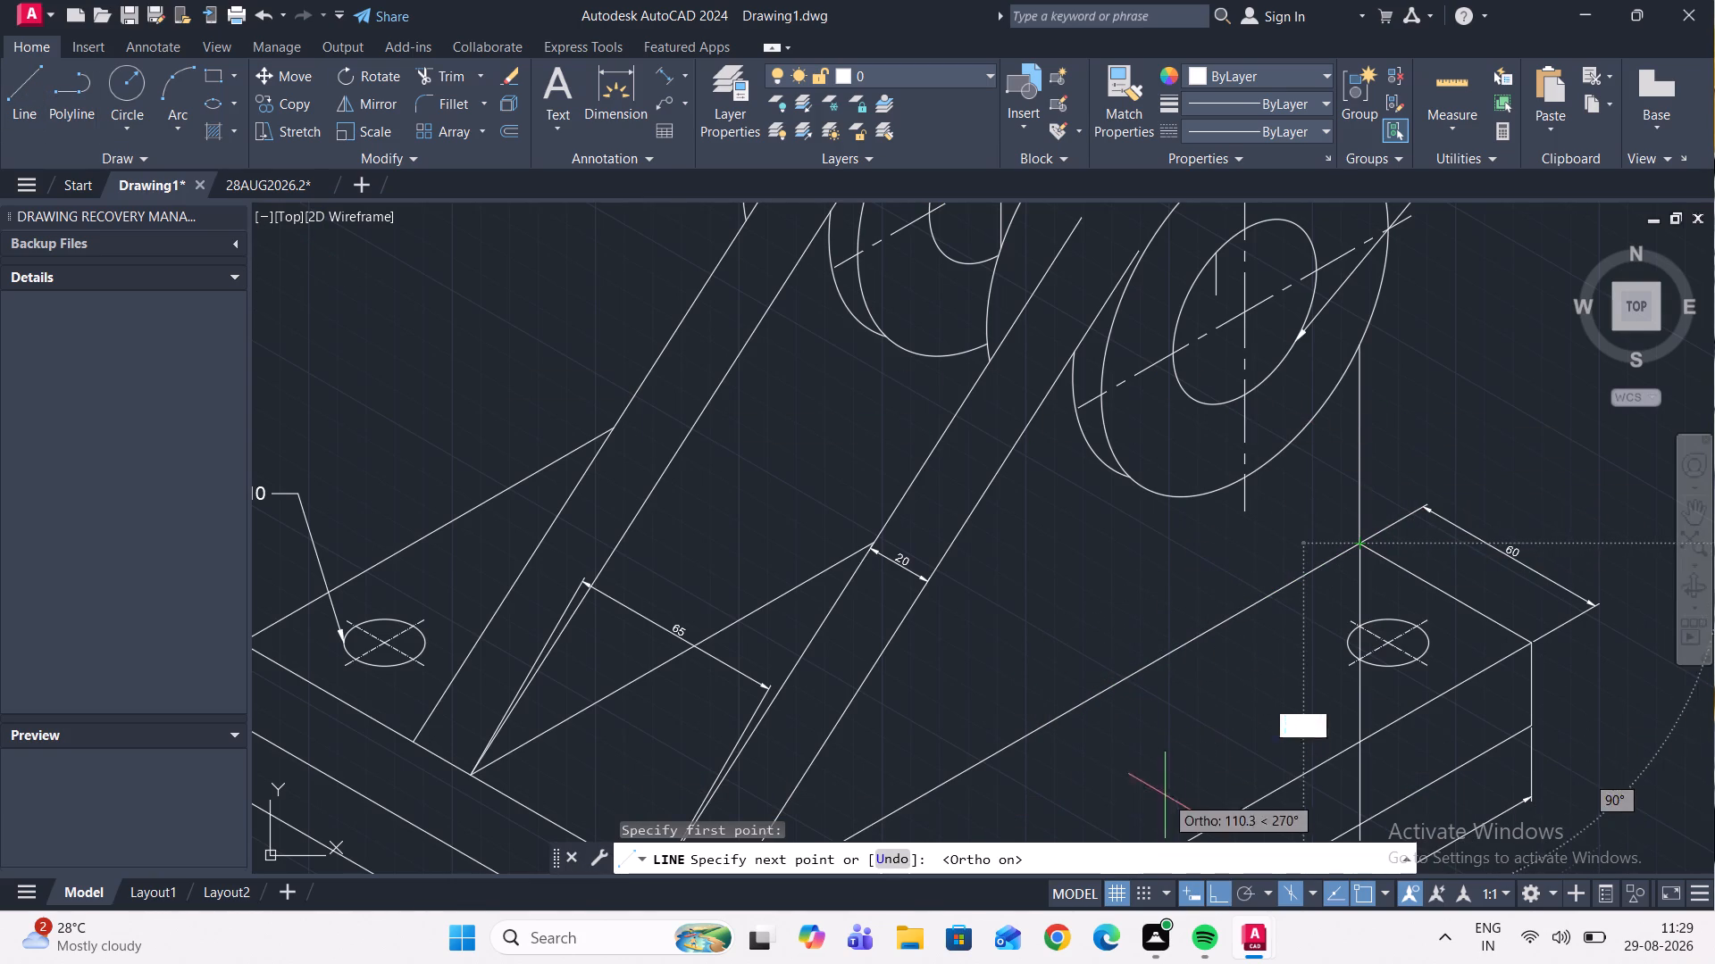
{"action": "key", "text": "F5"}
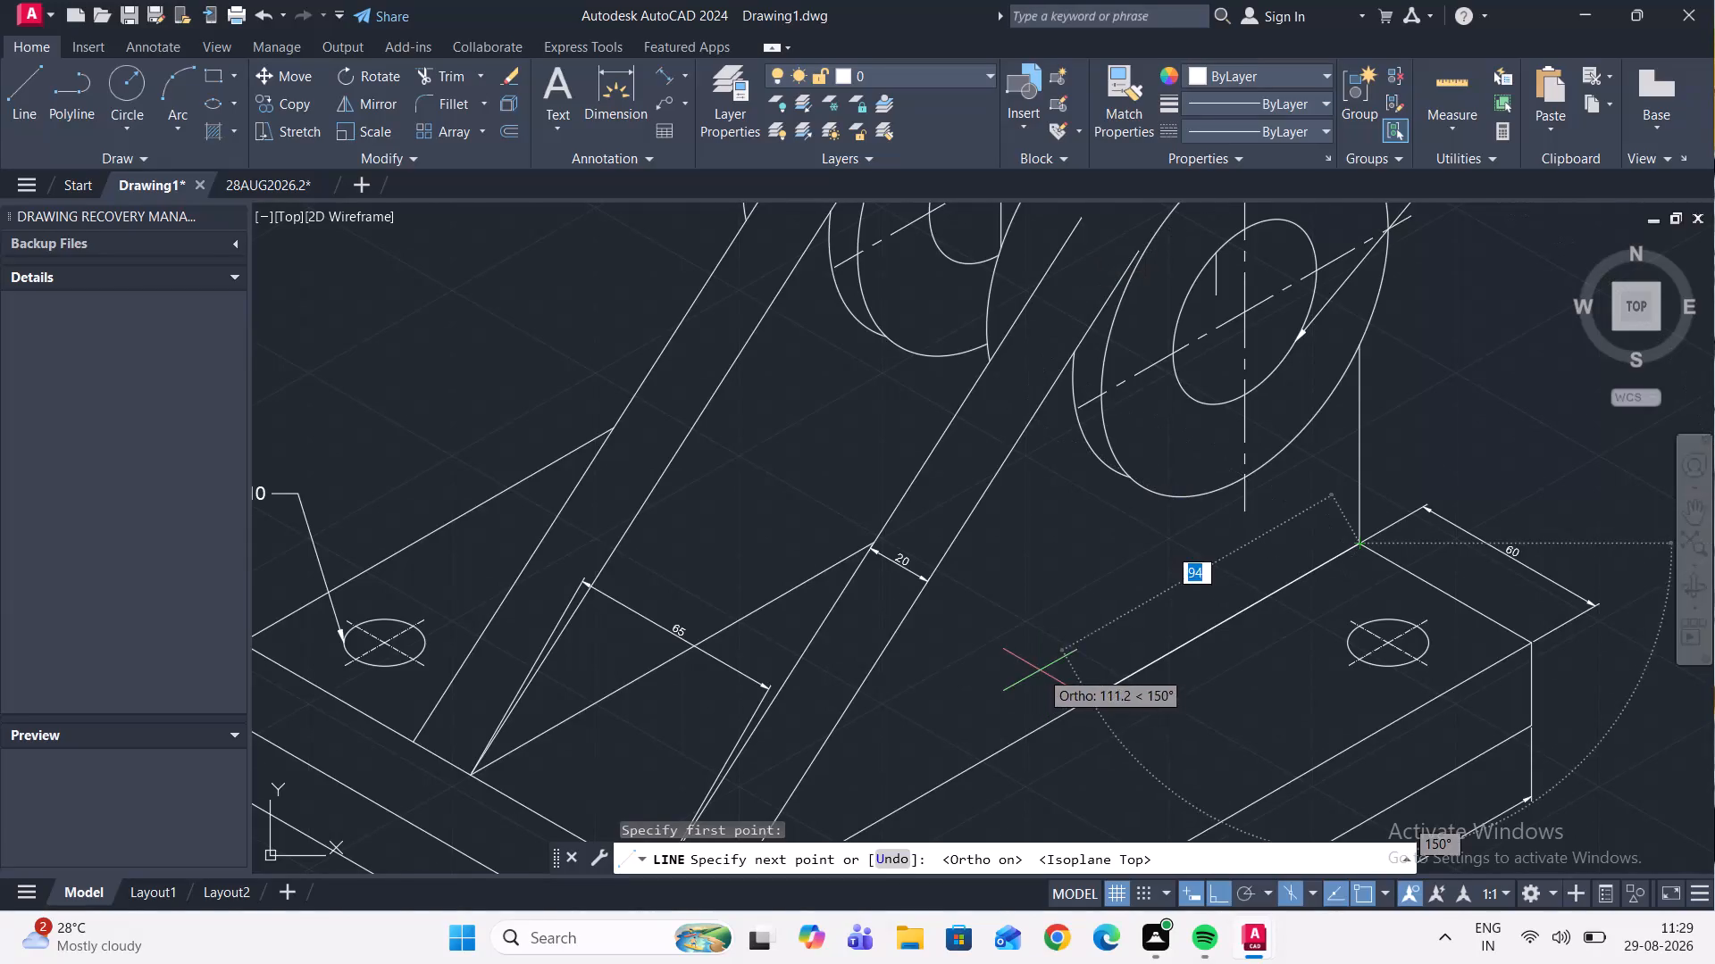
{"action": "type", "text": "50"}
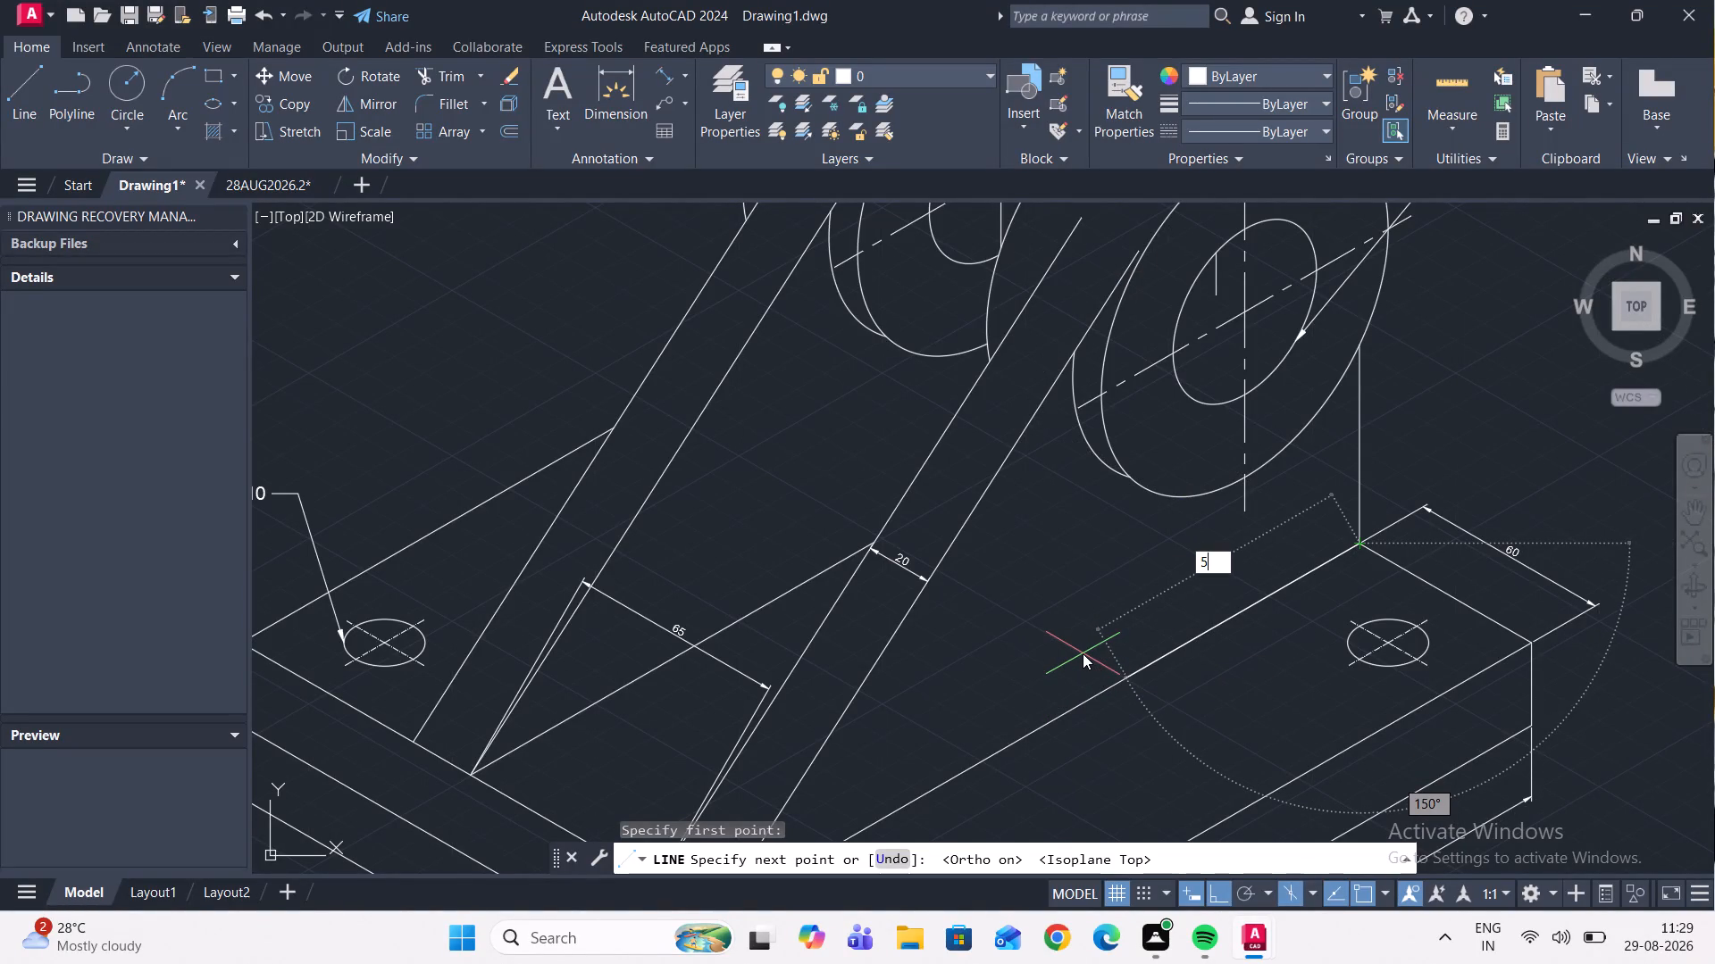
{"action": "key", "text": "Return"}
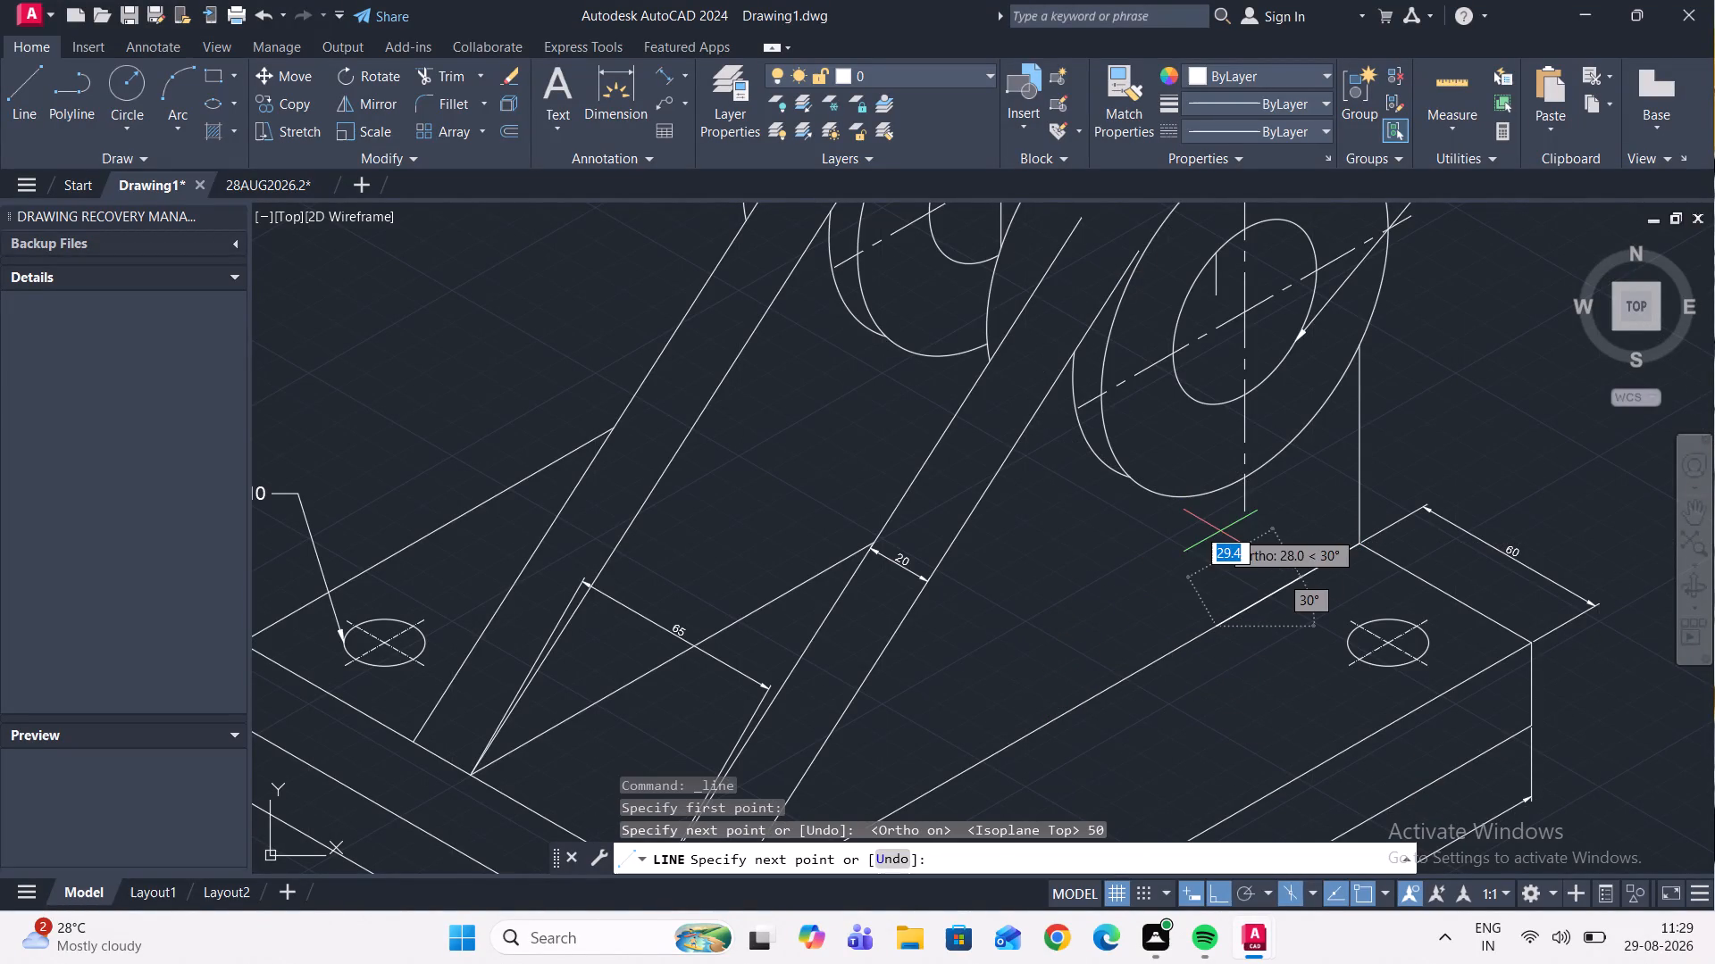
{"action": "left_click", "coordinate": [1192, 545]}
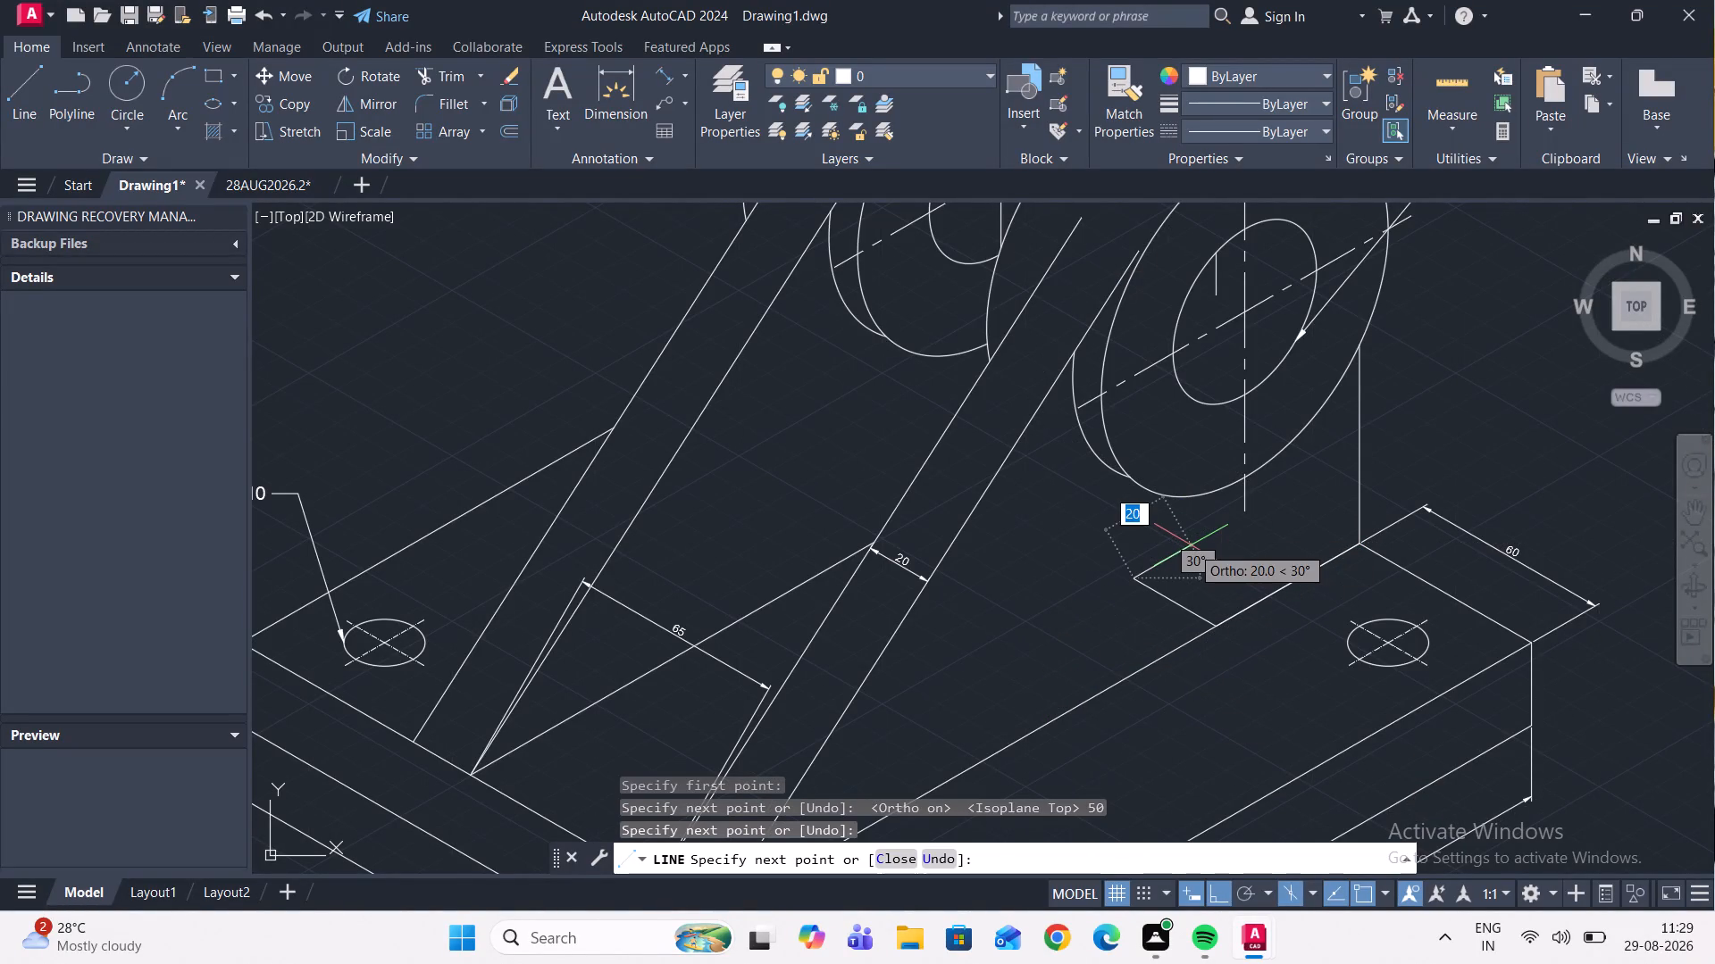
{"action": "key", "text": "Escape"}
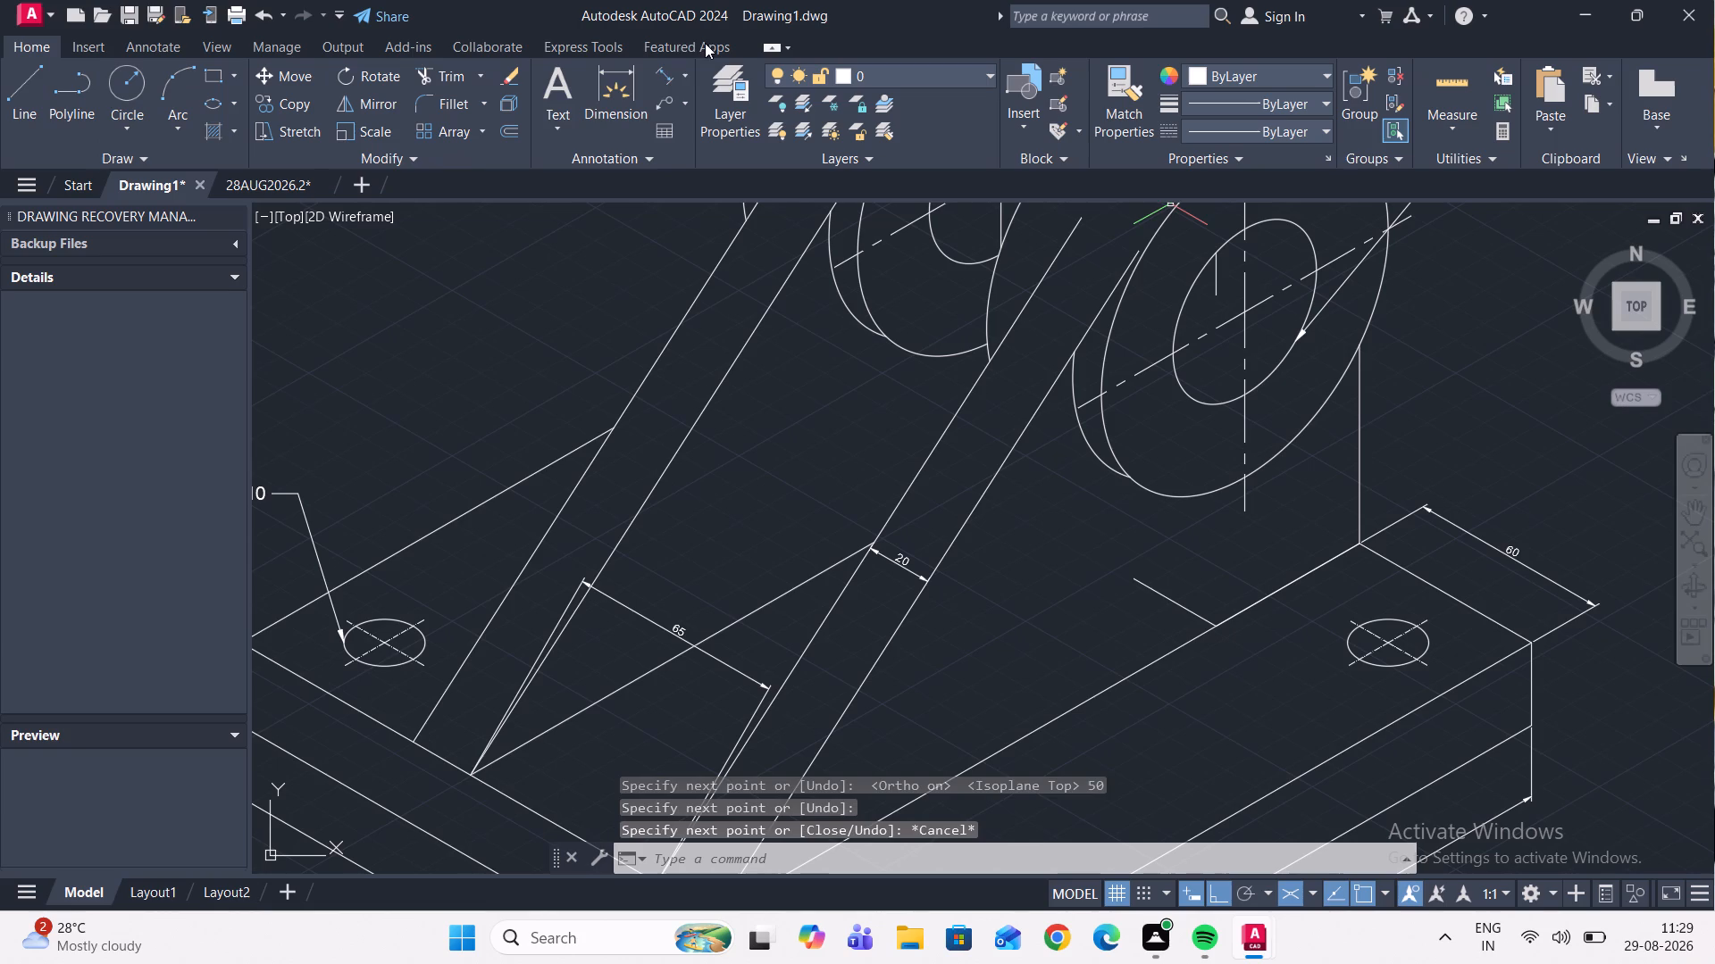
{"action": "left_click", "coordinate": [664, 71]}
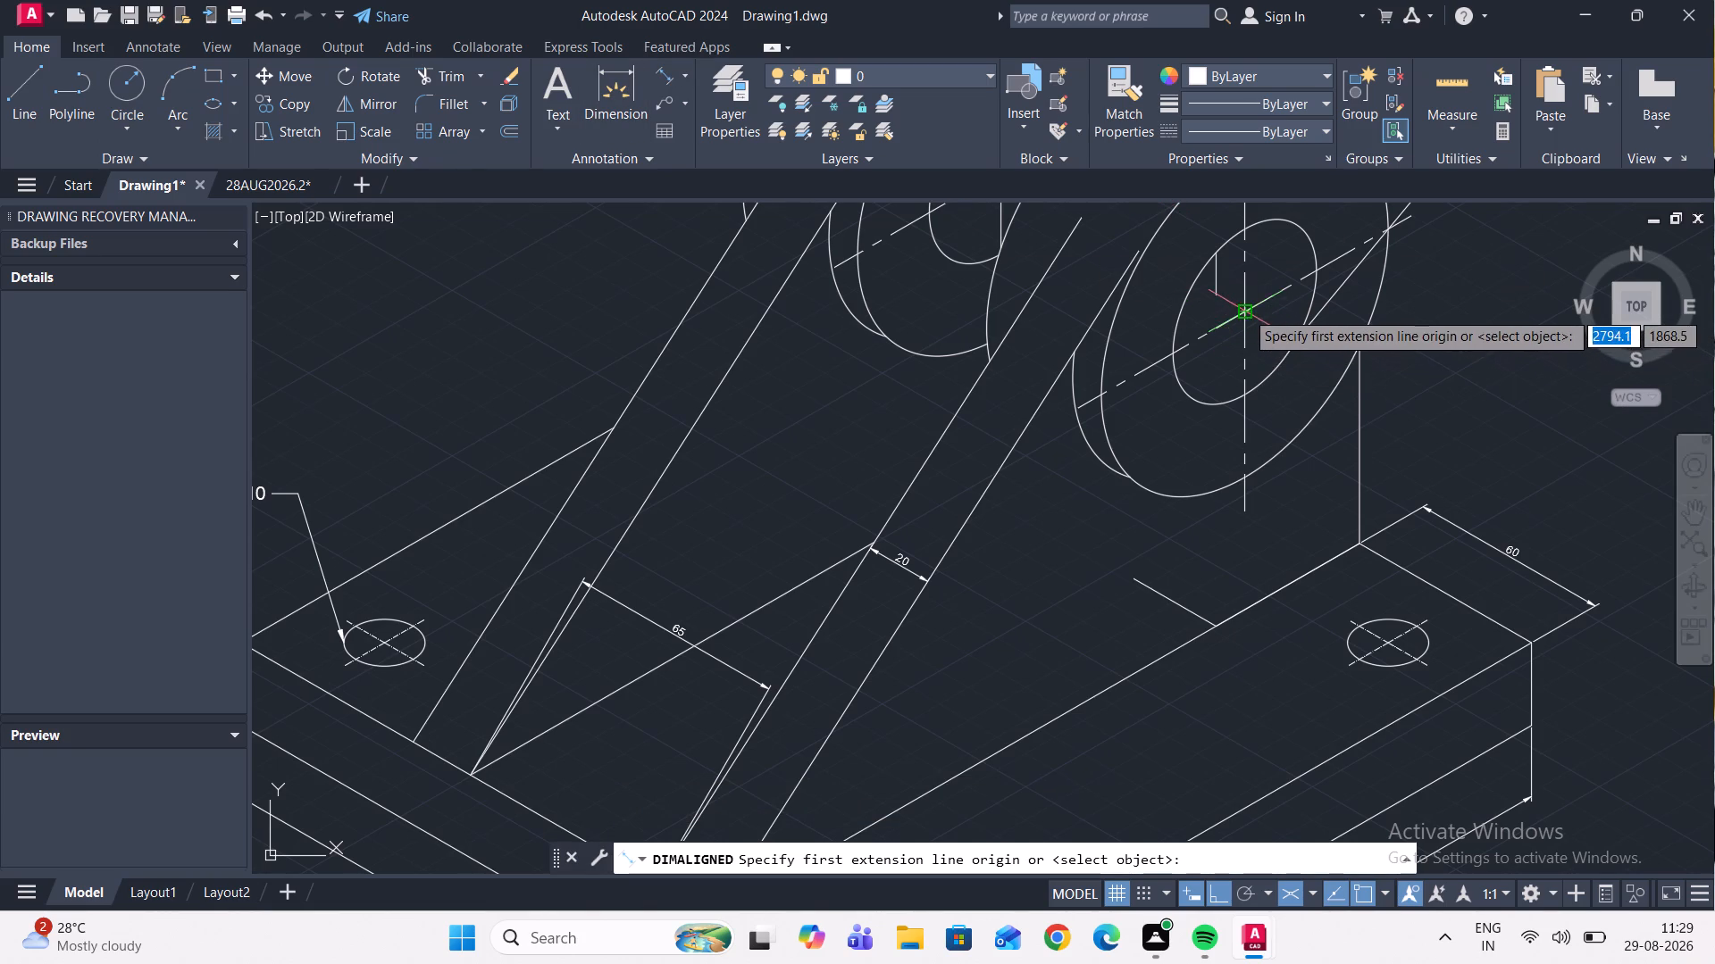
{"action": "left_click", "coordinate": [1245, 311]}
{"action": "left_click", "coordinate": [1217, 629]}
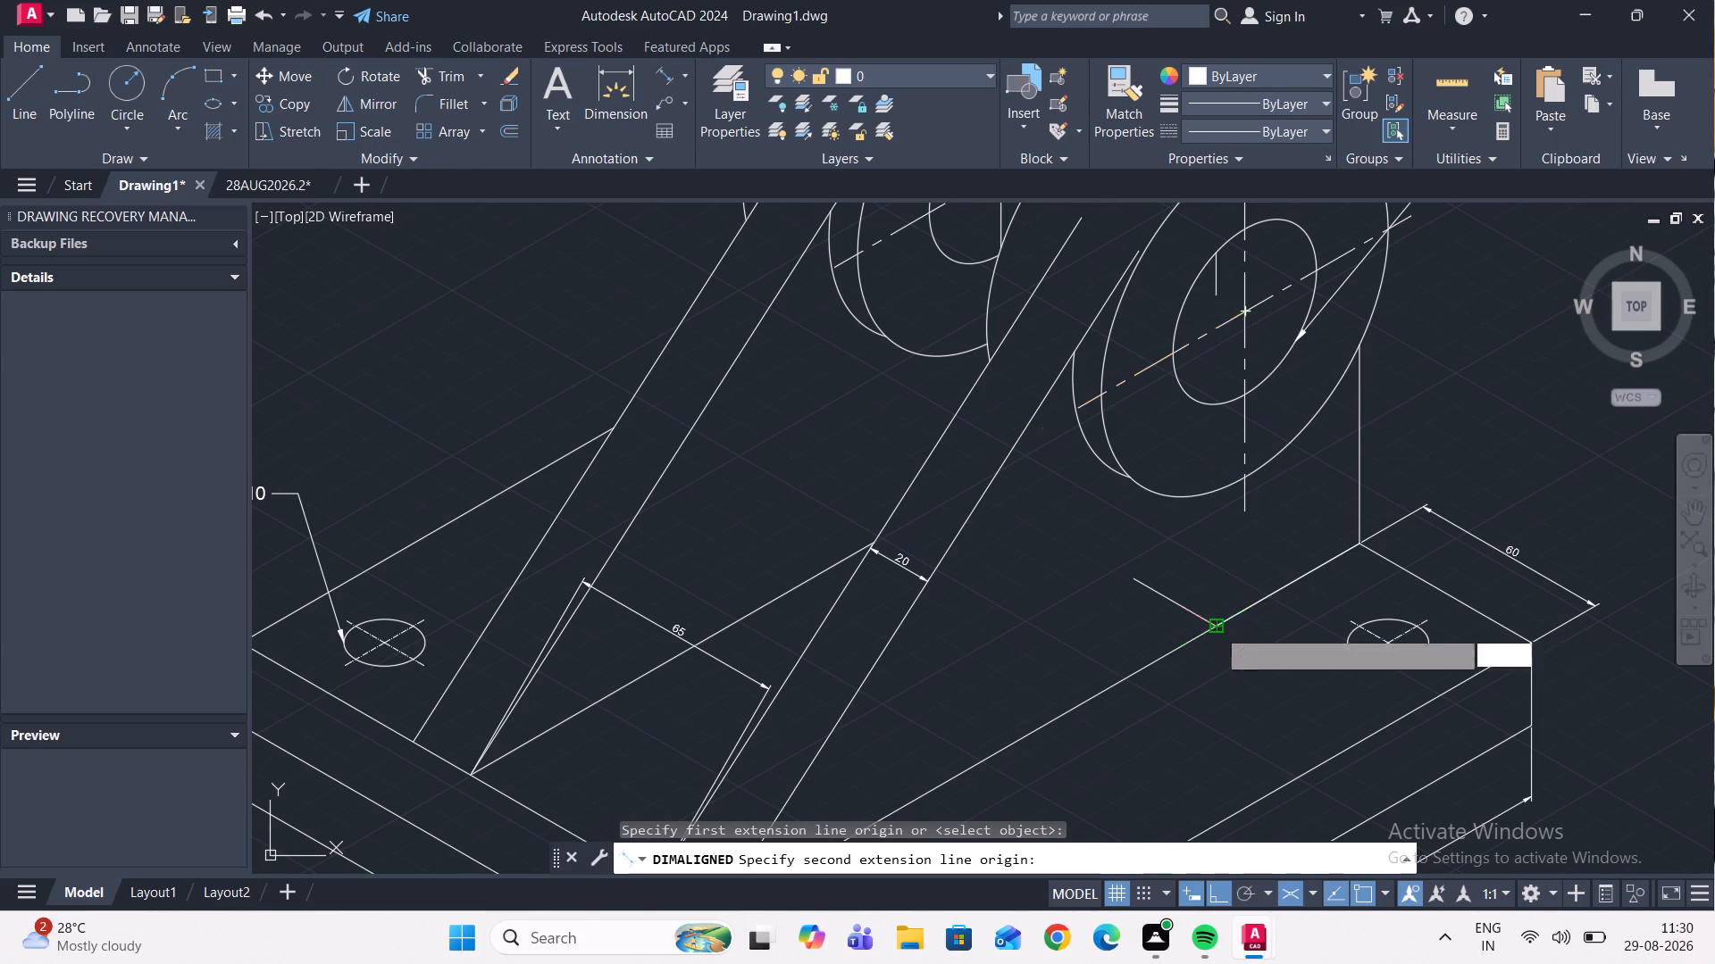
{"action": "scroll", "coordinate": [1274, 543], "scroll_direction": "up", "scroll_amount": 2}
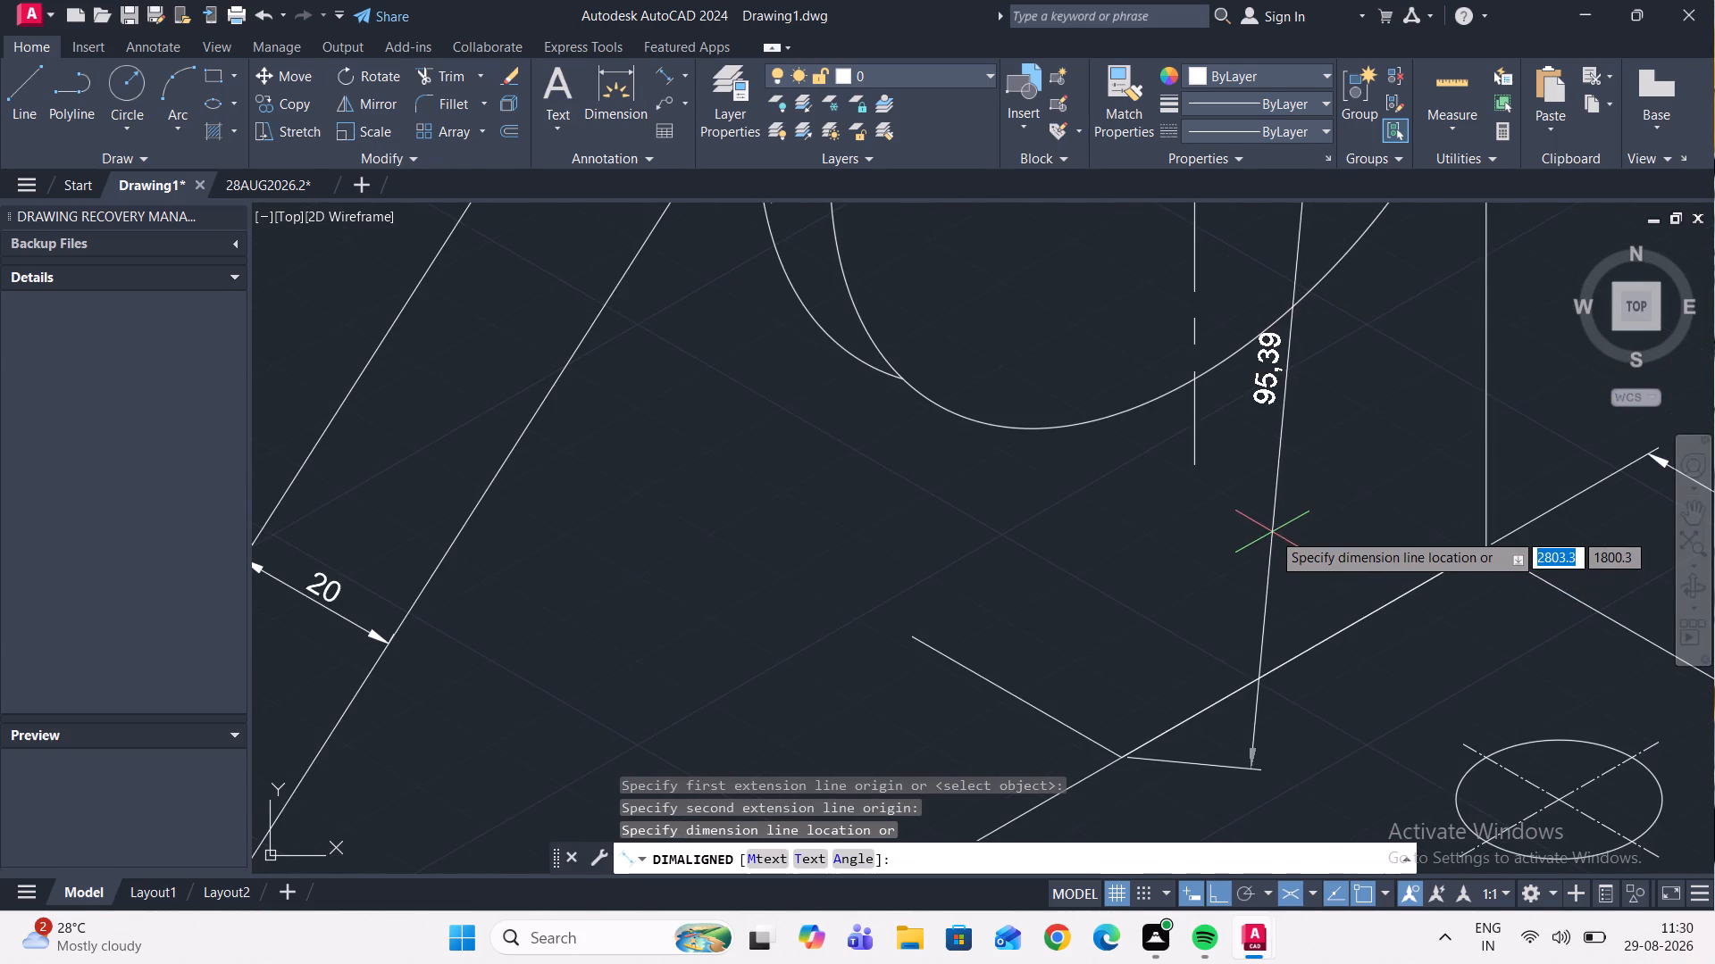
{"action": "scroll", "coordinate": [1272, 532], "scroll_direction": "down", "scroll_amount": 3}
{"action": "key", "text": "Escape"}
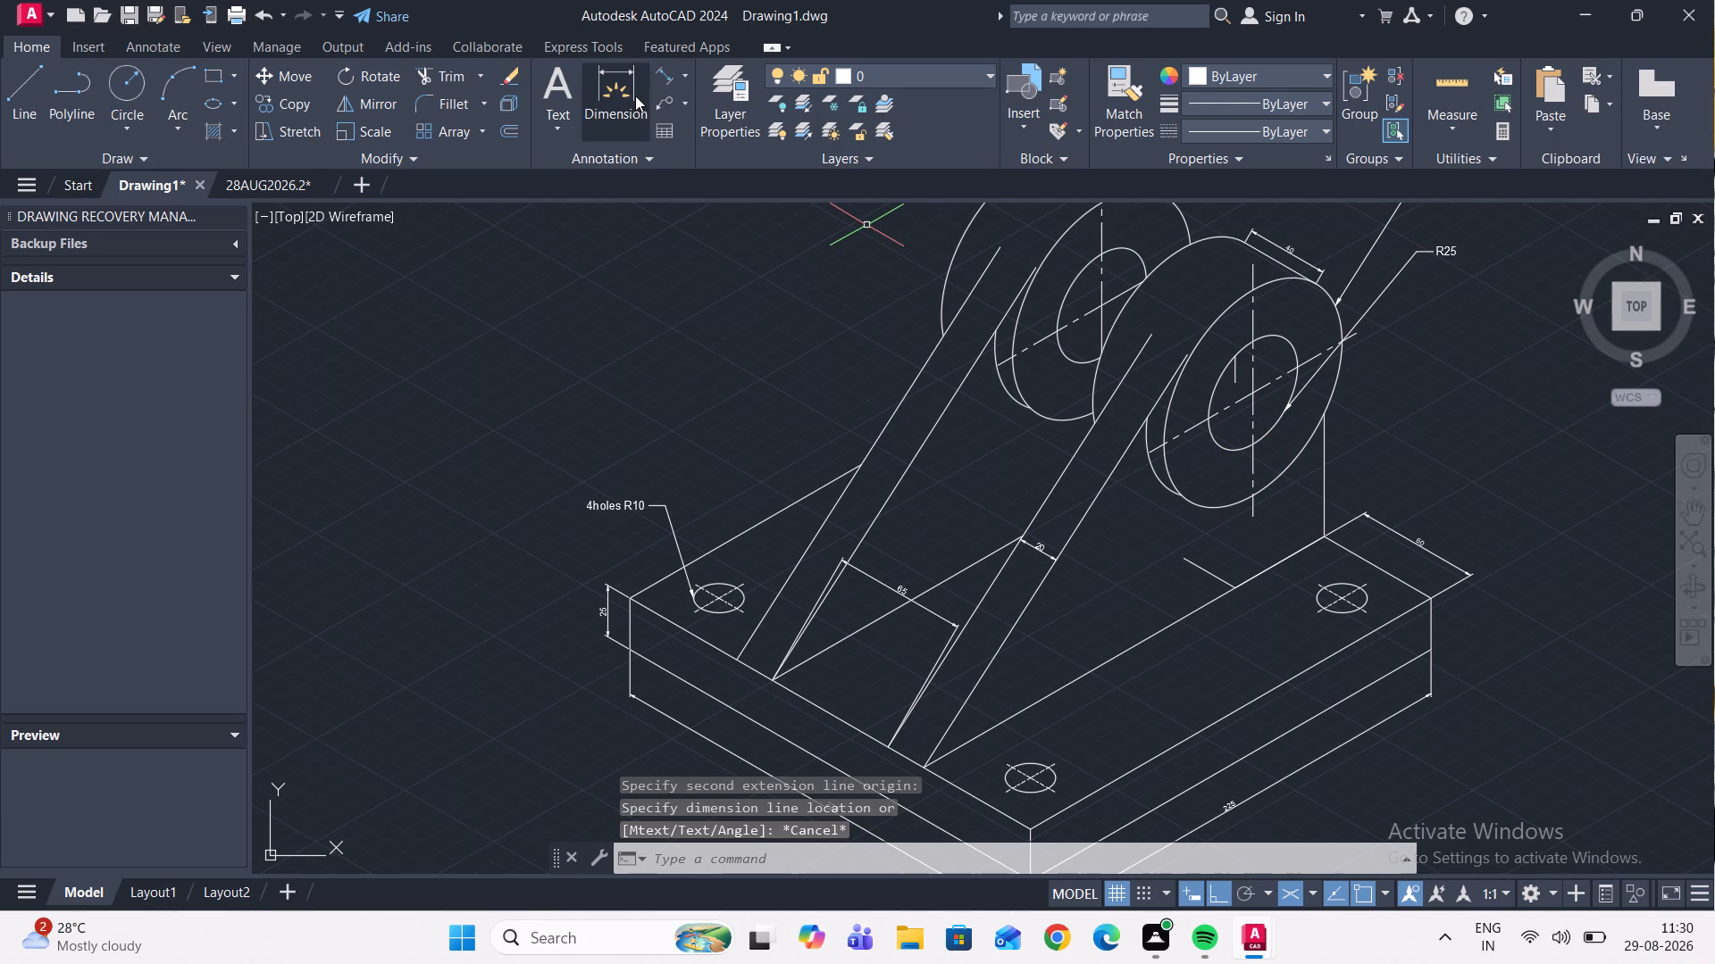
Add an aligned vertical dimension from the lower end of the short line in the front upright's hole to the 50 mm helper line's end.
{"action": "key", "text": "space"}
{"action": "scroll", "coordinate": [1251, 419], "scroll_direction": "up", "scroll_amount": 1}
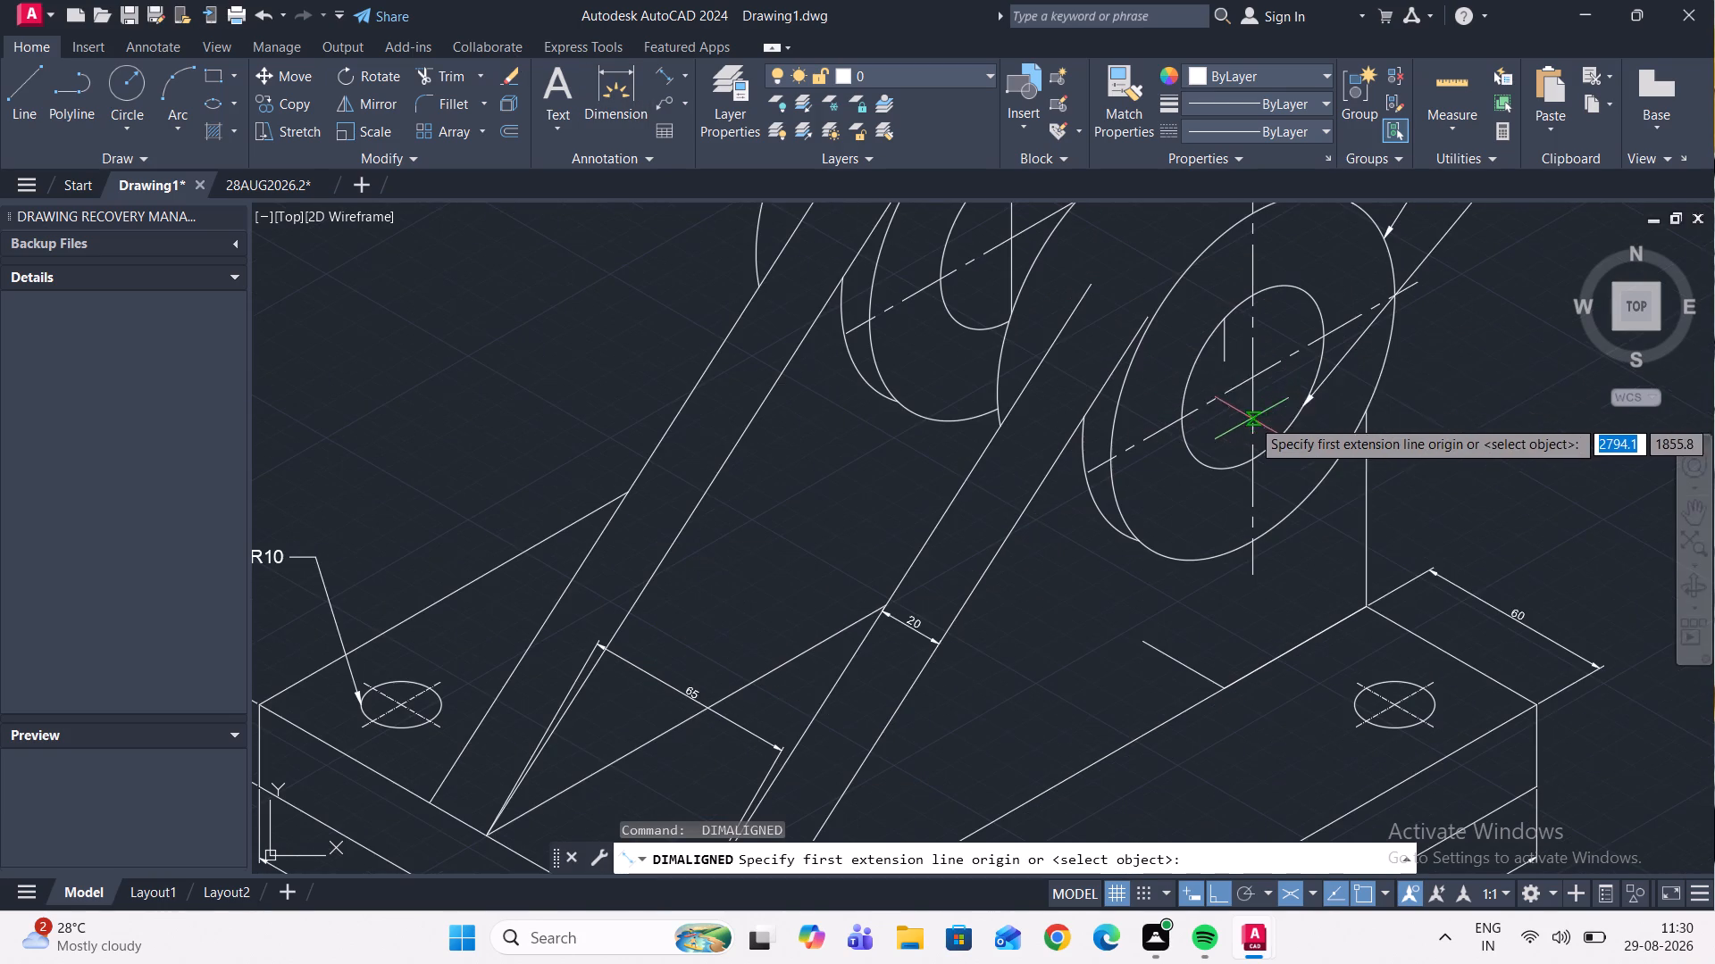
{"action": "left_click", "coordinate": [1228, 355]}
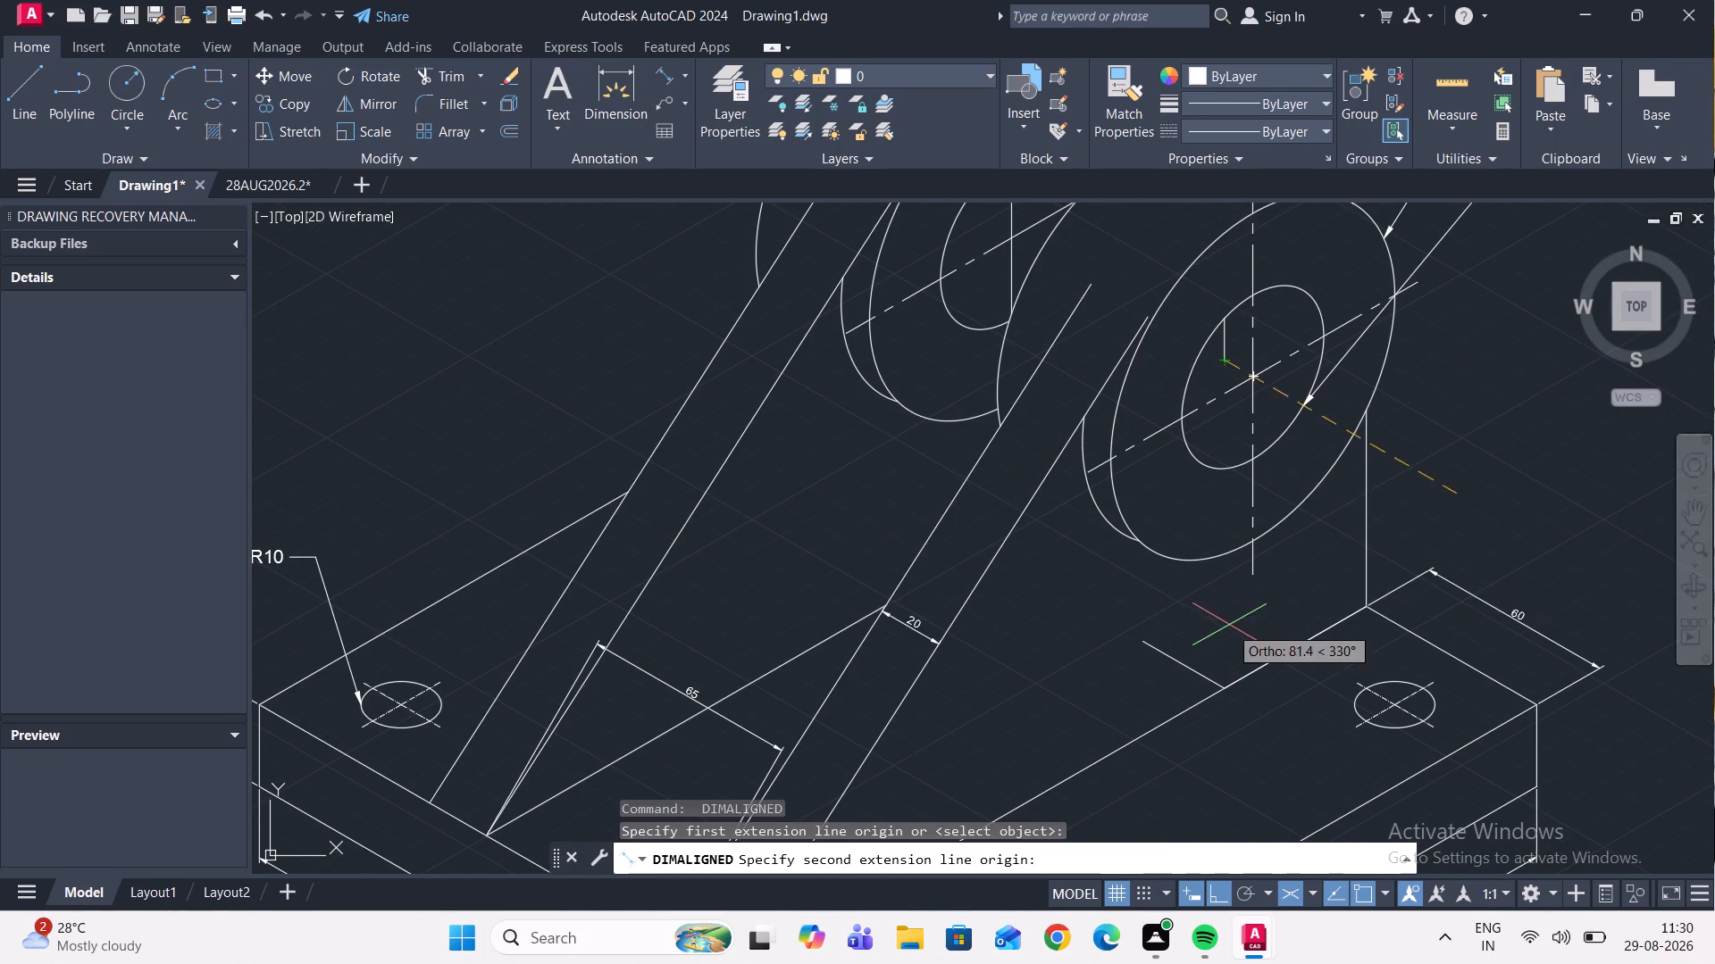
{"action": "left_click", "coordinate": [1231, 687]}
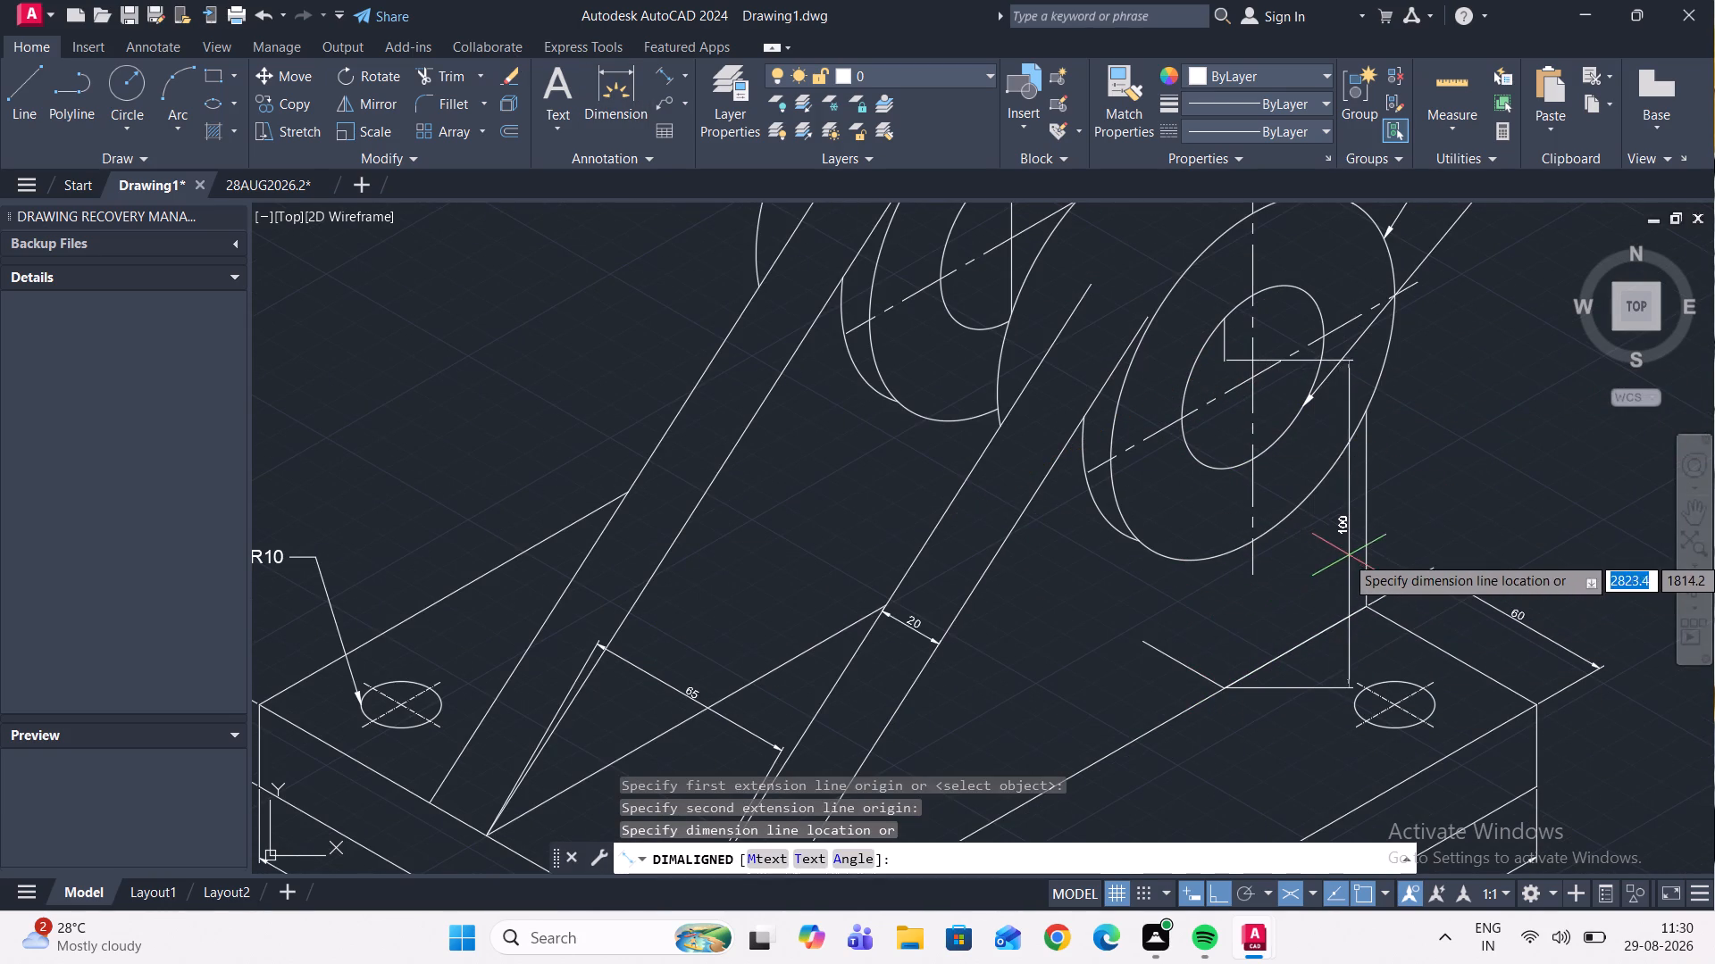
{"action": "left_click", "coordinate": [1111, 628]}
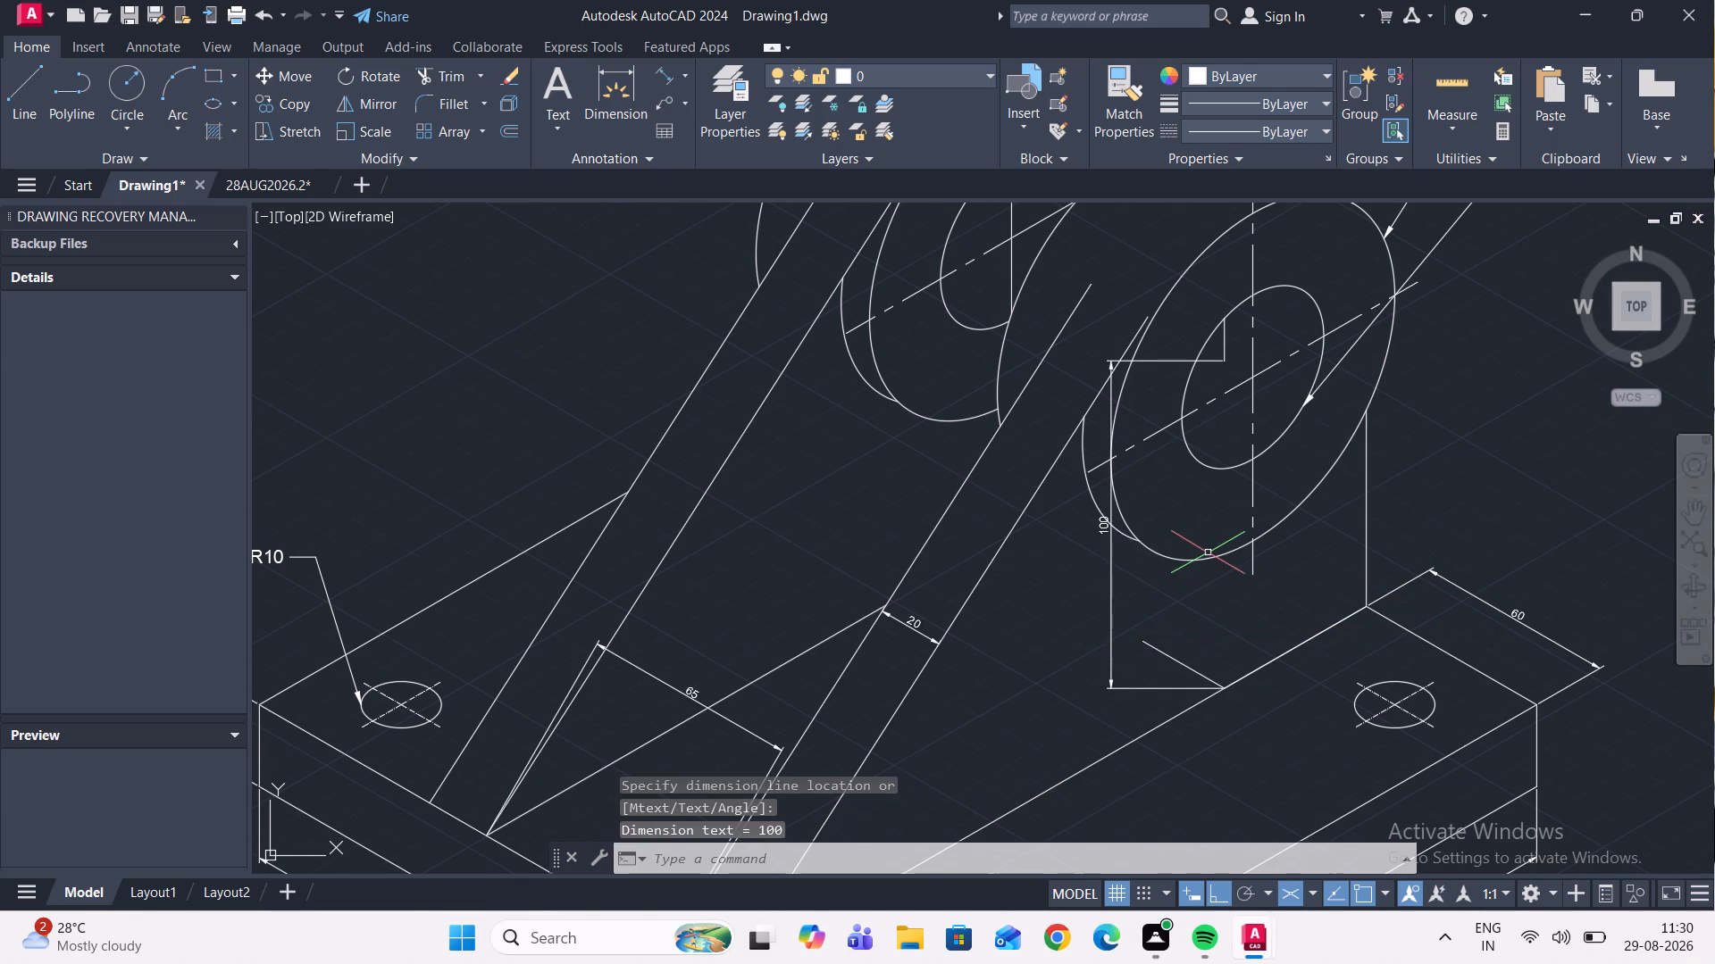
Delete the two helper segments at the front upright's bottom edge and the short vertical line inside its hole.
{"action": "left_click", "coordinate": [1168, 652]}
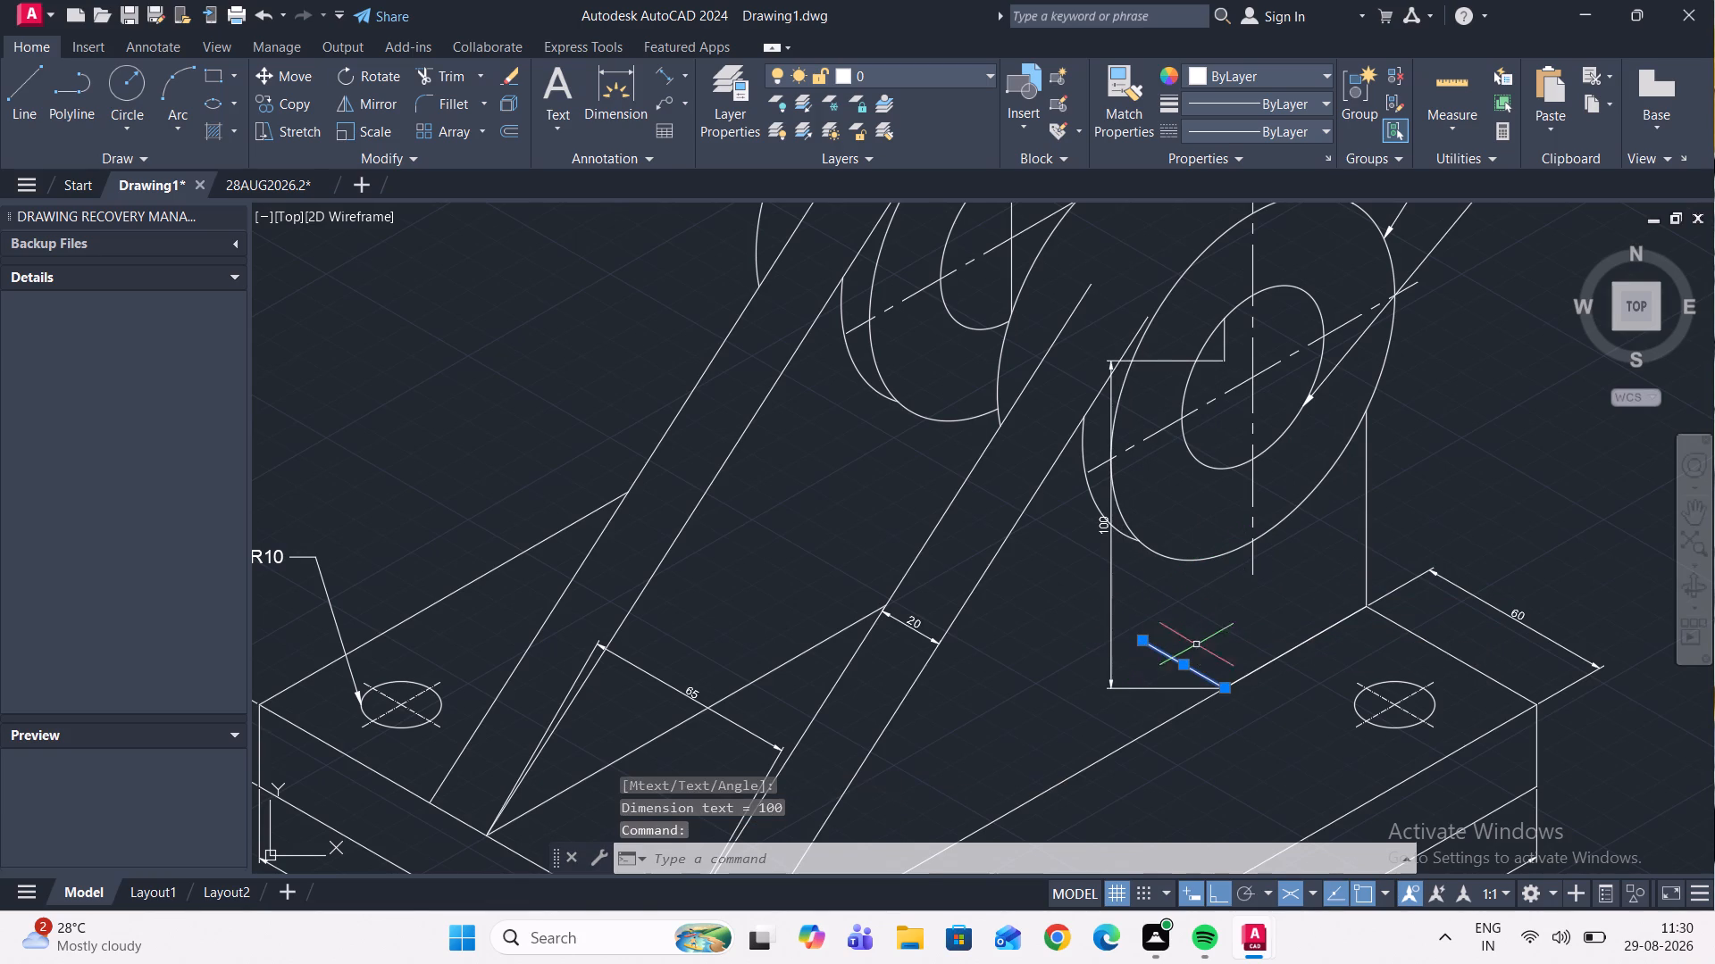
{"action": "left_click", "coordinate": [1293, 644]}
{"action": "left_click", "coordinate": [1300, 657]}
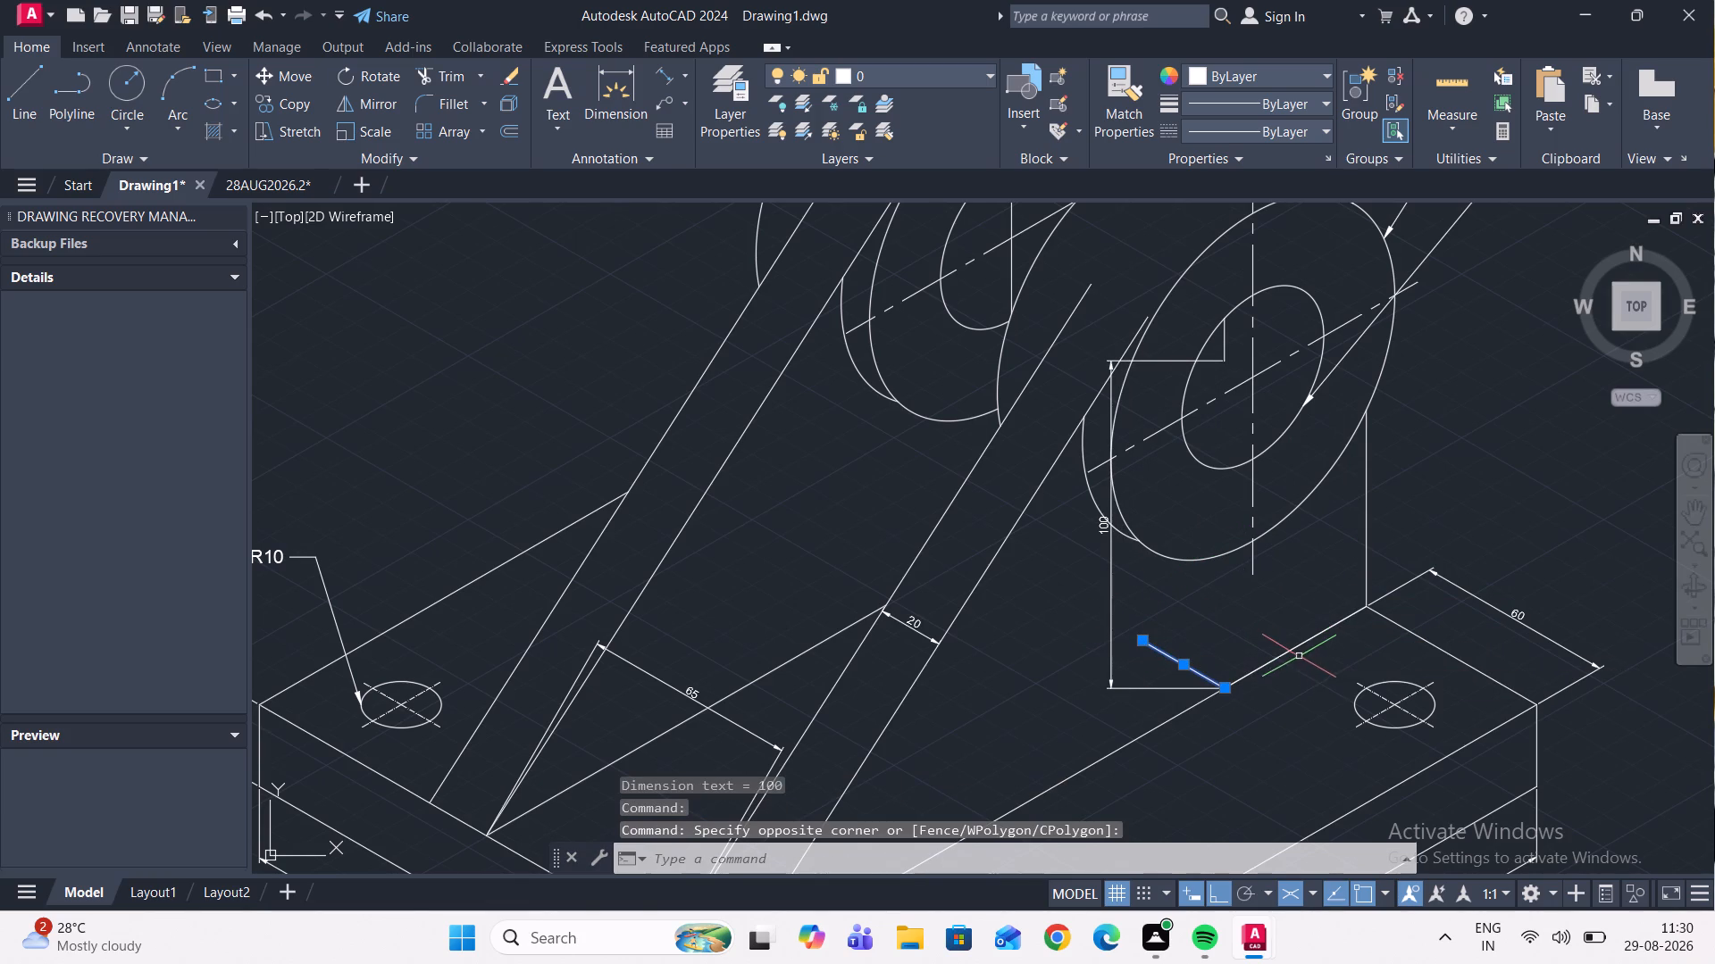
{"action": "left_click", "coordinate": [1291, 646]}
{"action": "key", "text": "Delete"}
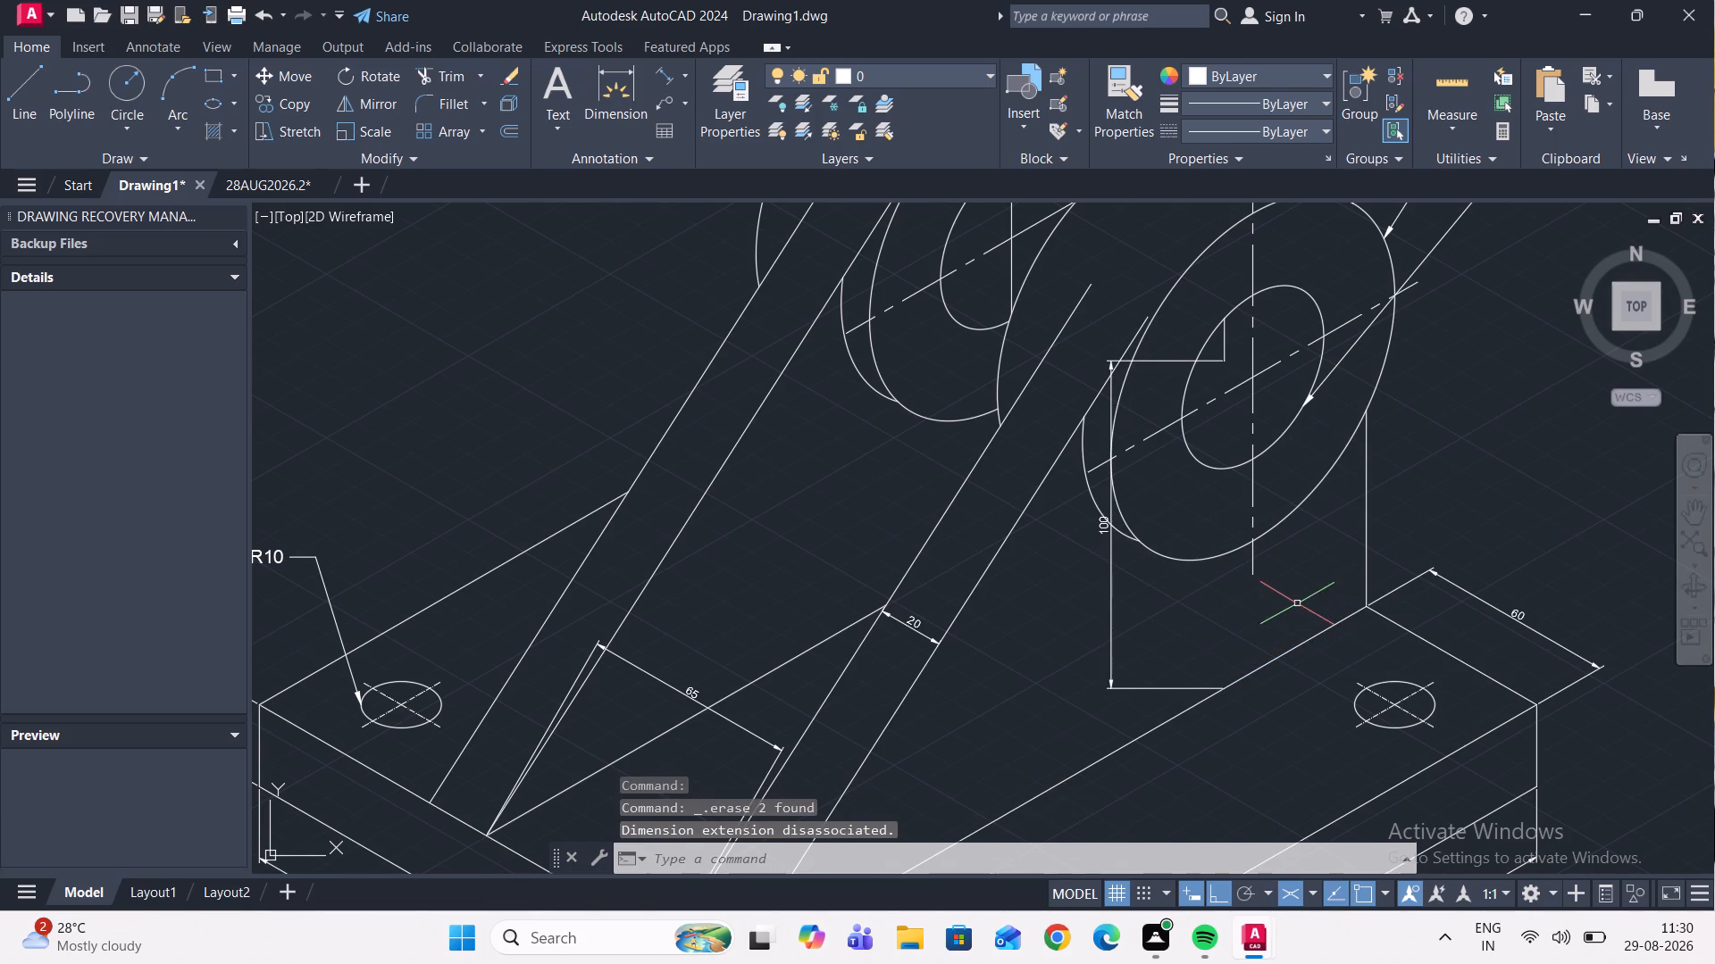
{"action": "scroll", "coordinate": [1220, 339], "scroll_direction": "up", "scroll_amount": 2}
{"action": "left_click", "coordinate": [1230, 352]}
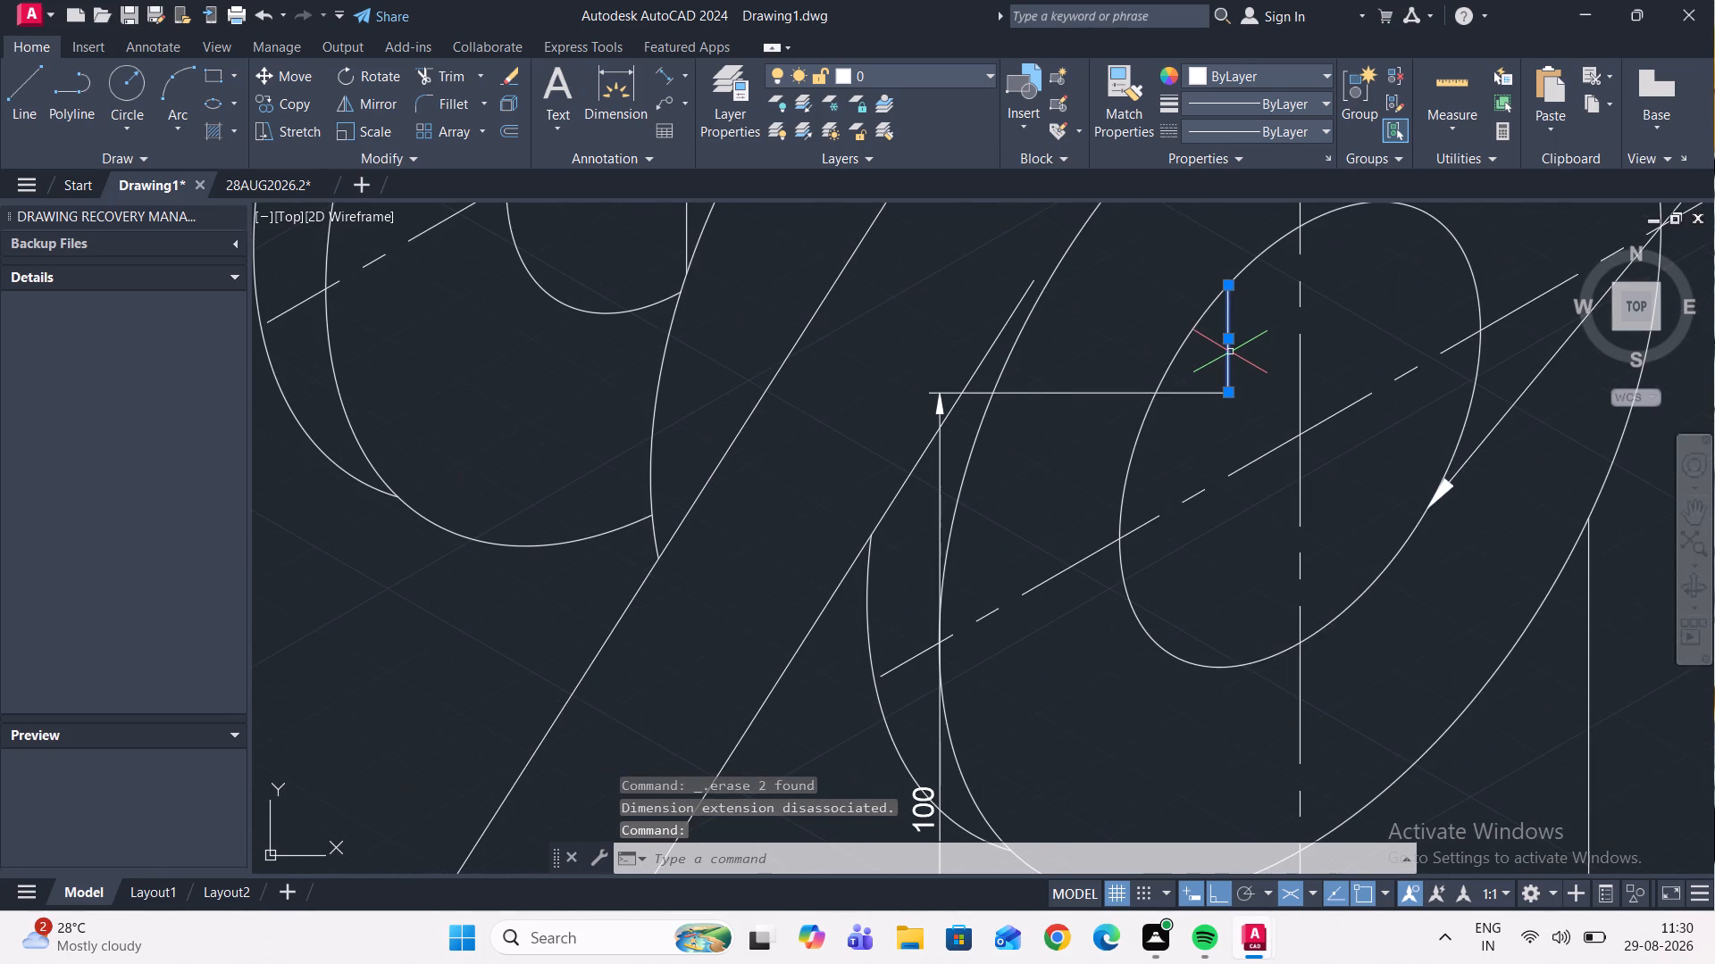
{"action": "key", "text": "Delete"}
Oblique the vertical 100 dimension at the front upright, taking the angle from two points along the upright's bottom edge.
{"action": "scroll", "coordinate": [1229, 347], "scroll_direction": "down", "scroll_amount": 2}
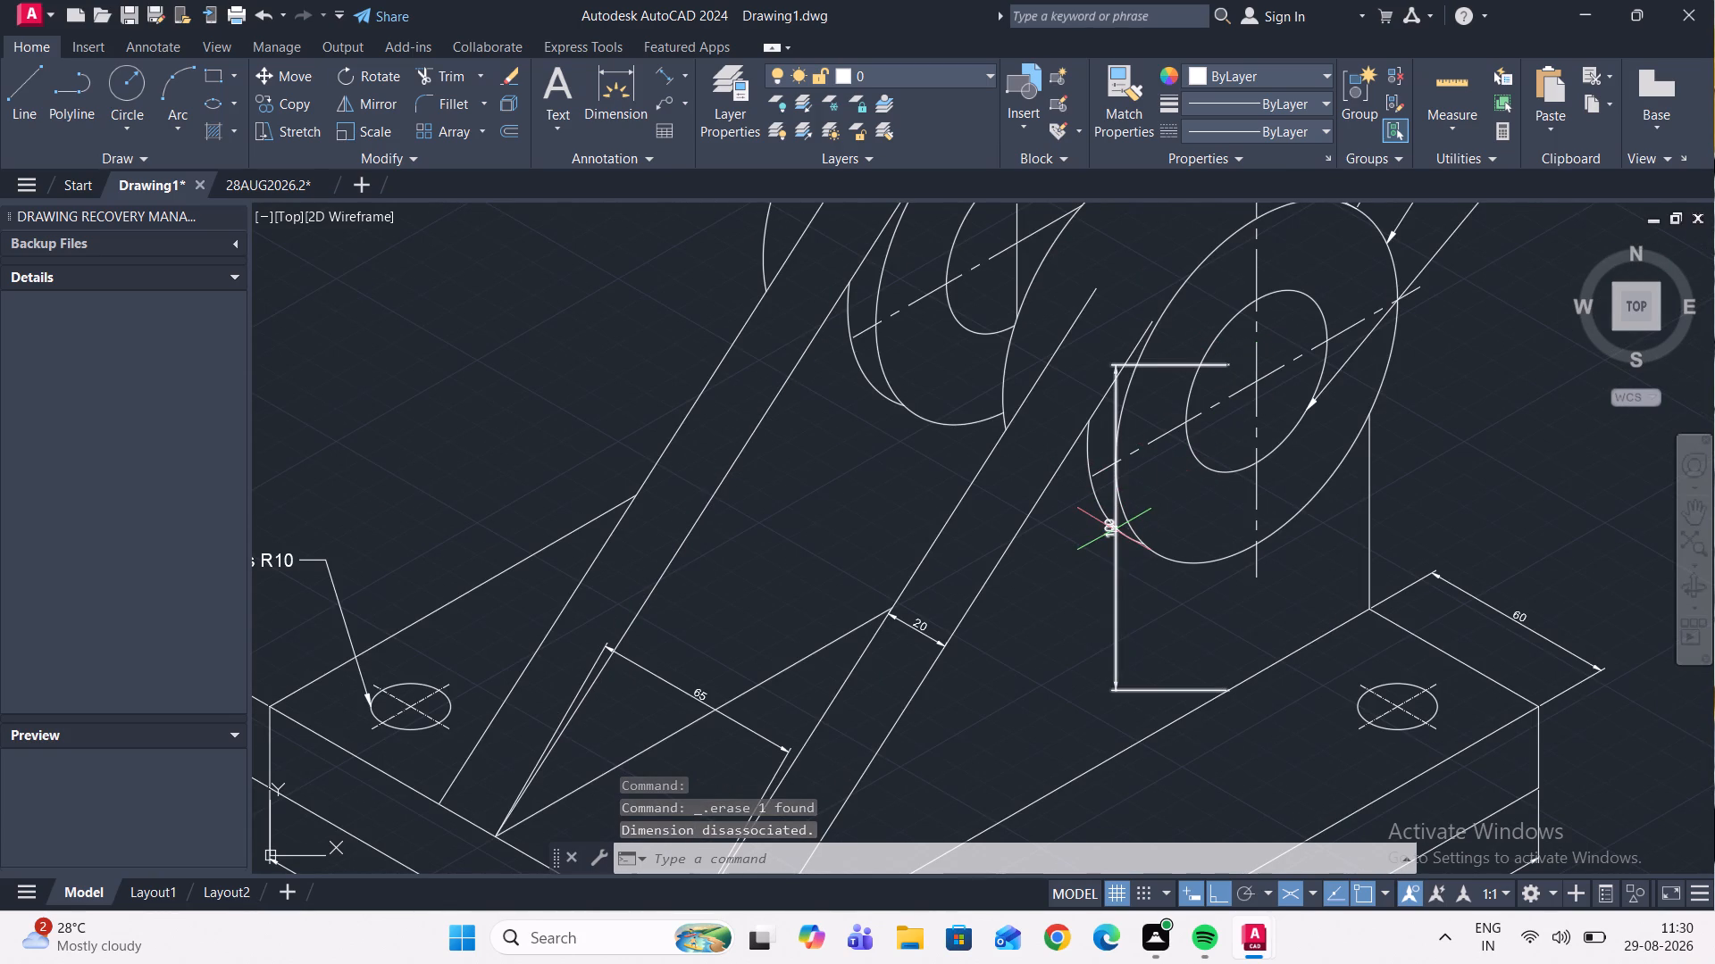
{"action": "key", "text": "d"}
{"action": "key", "text": "i"}
{"action": "key", "text": "m"}
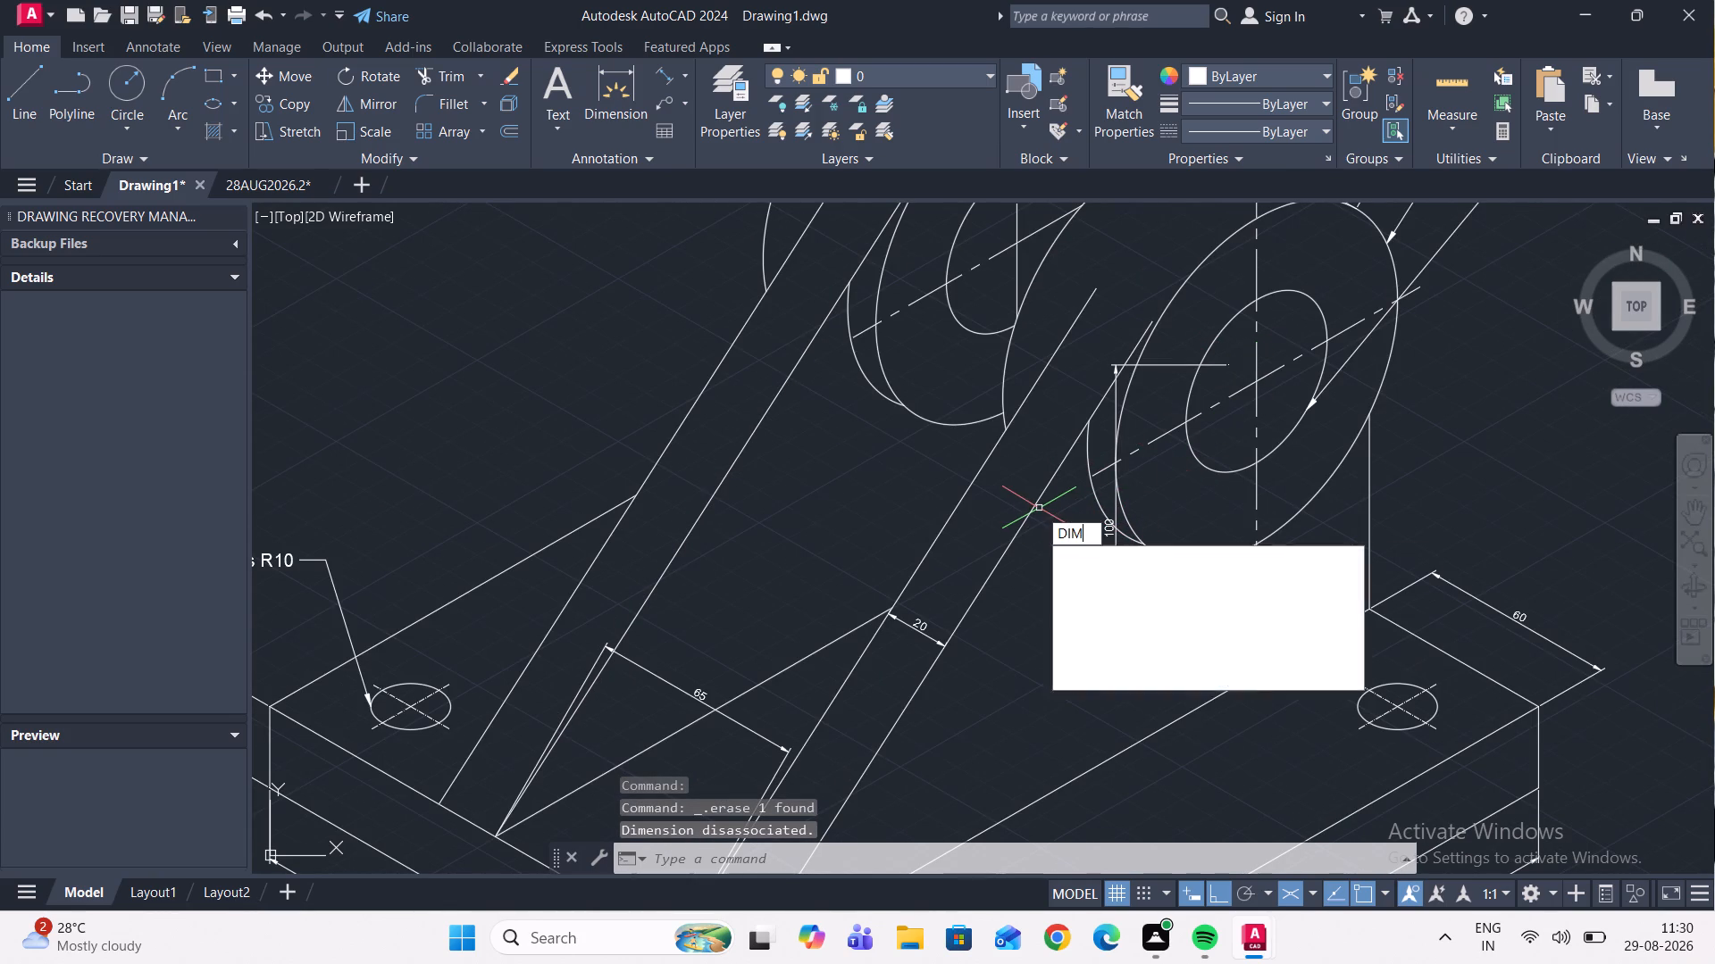
{"action": "left_click", "coordinate": [1129, 591]}
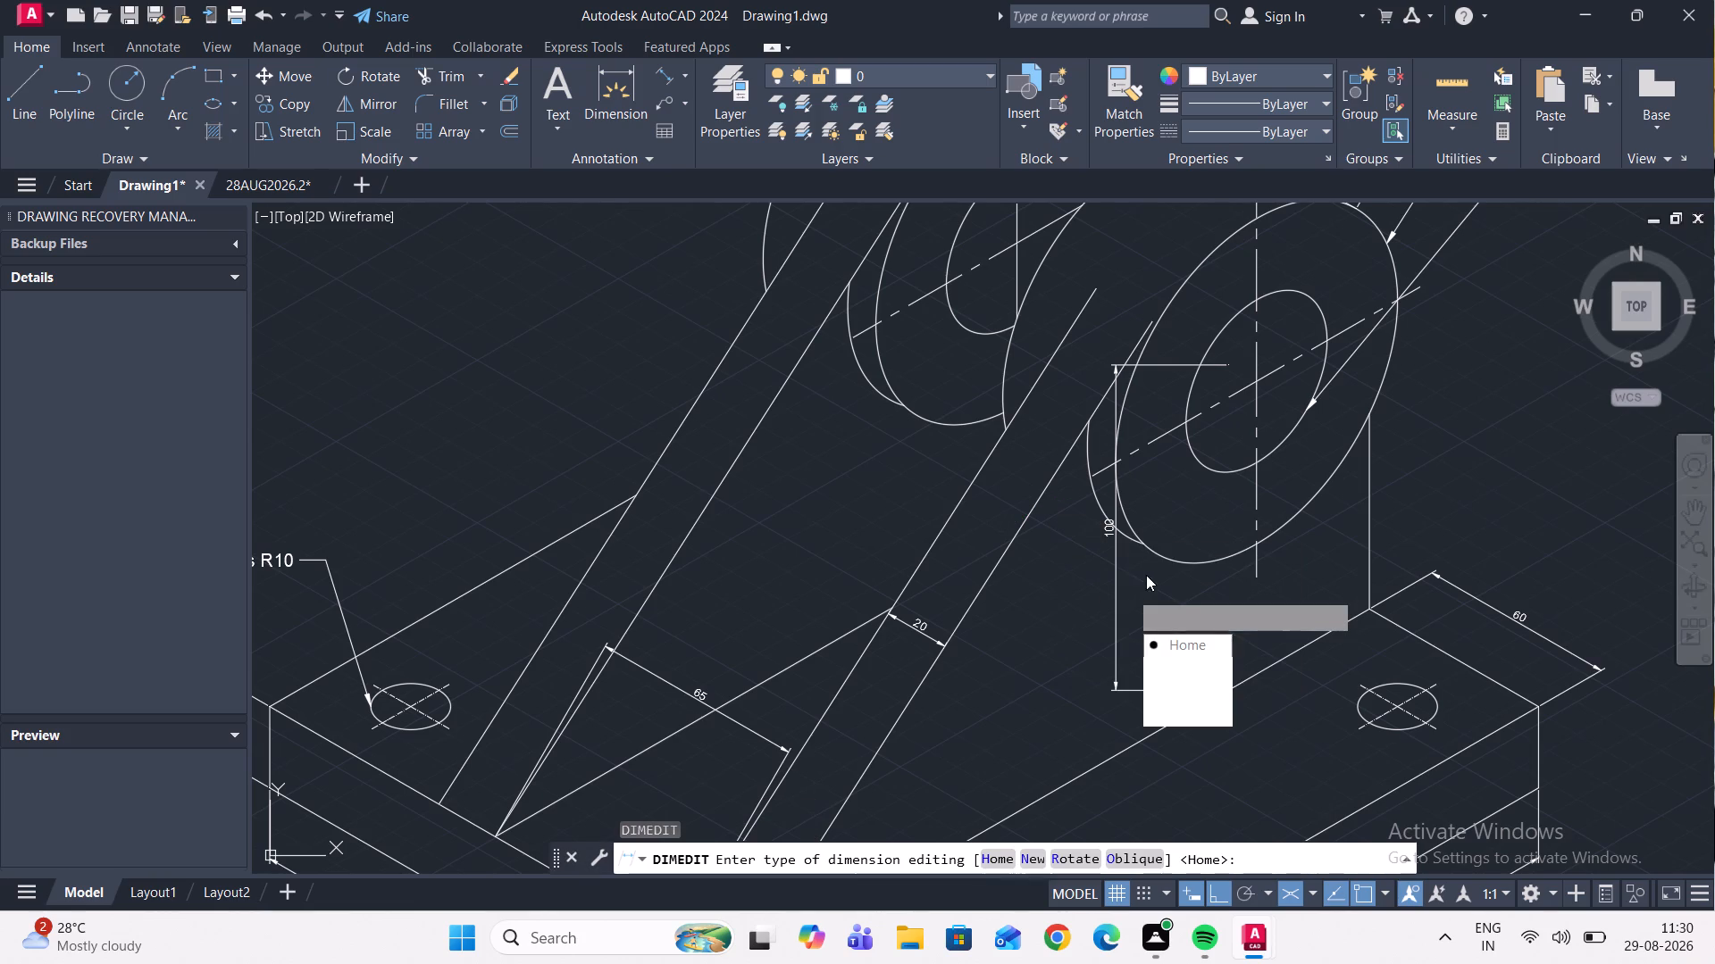
{"action": "left_click_drag", "start_coordinate": [1182, 717], "coordinate": [1131, 582]}
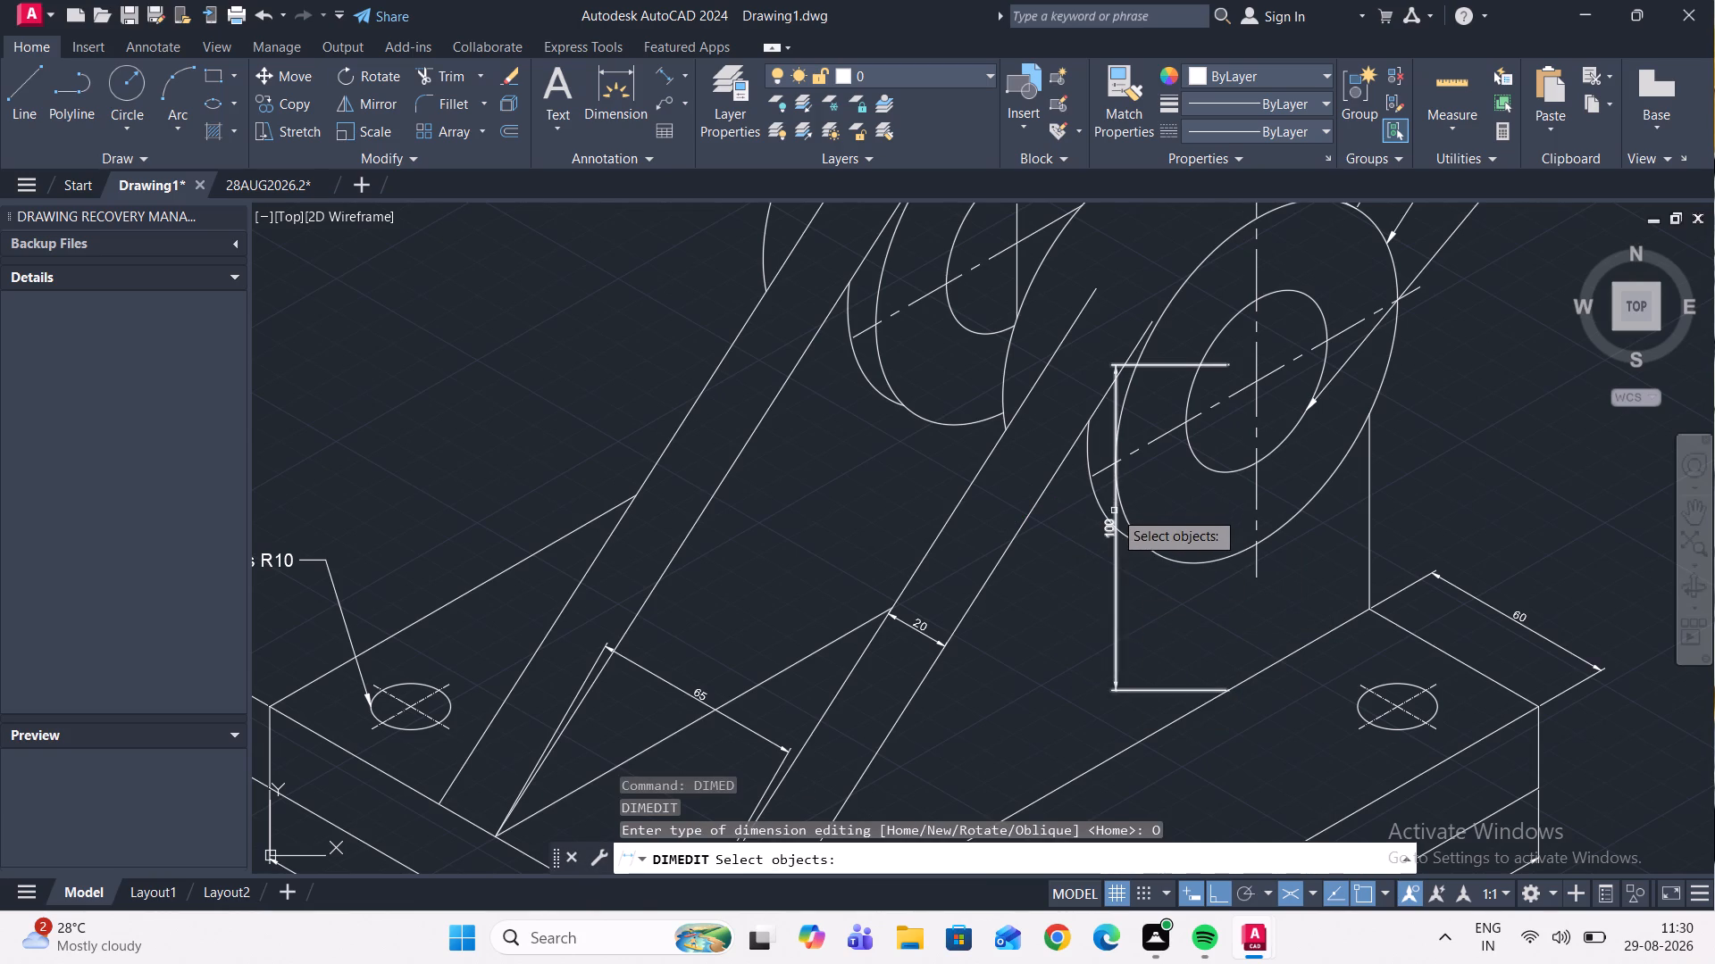
{"action": "left_click", "coordinate": [1114, 511]}
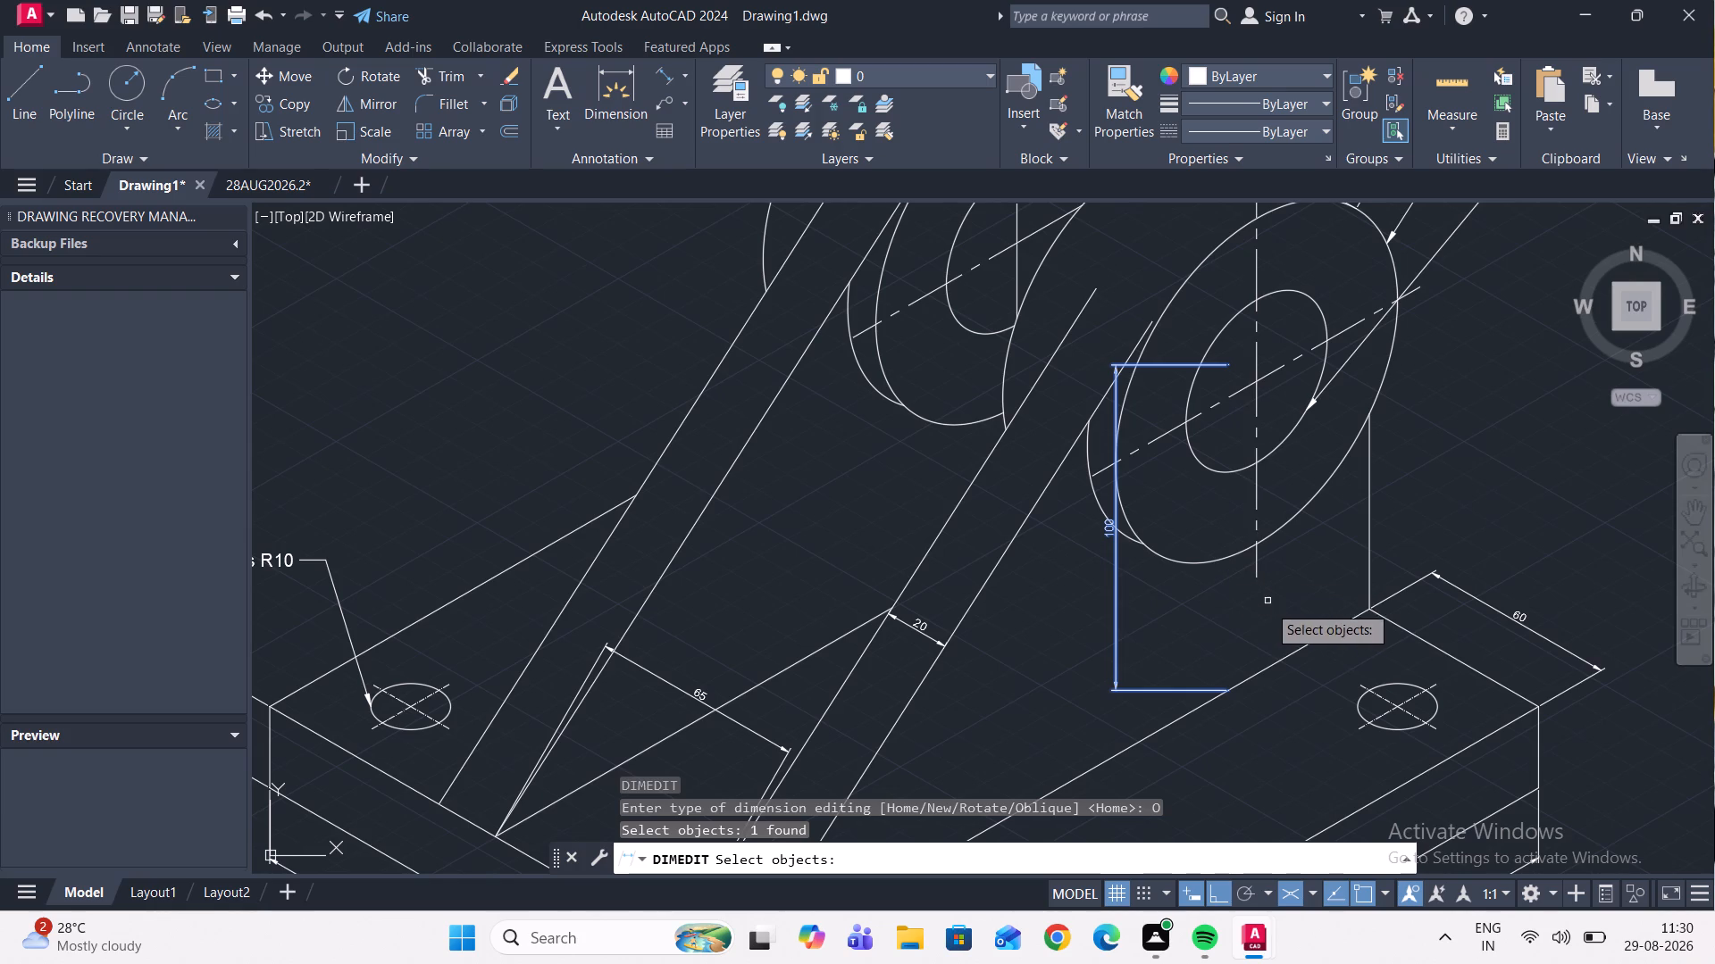
{"action": "key", "text": "Return"}
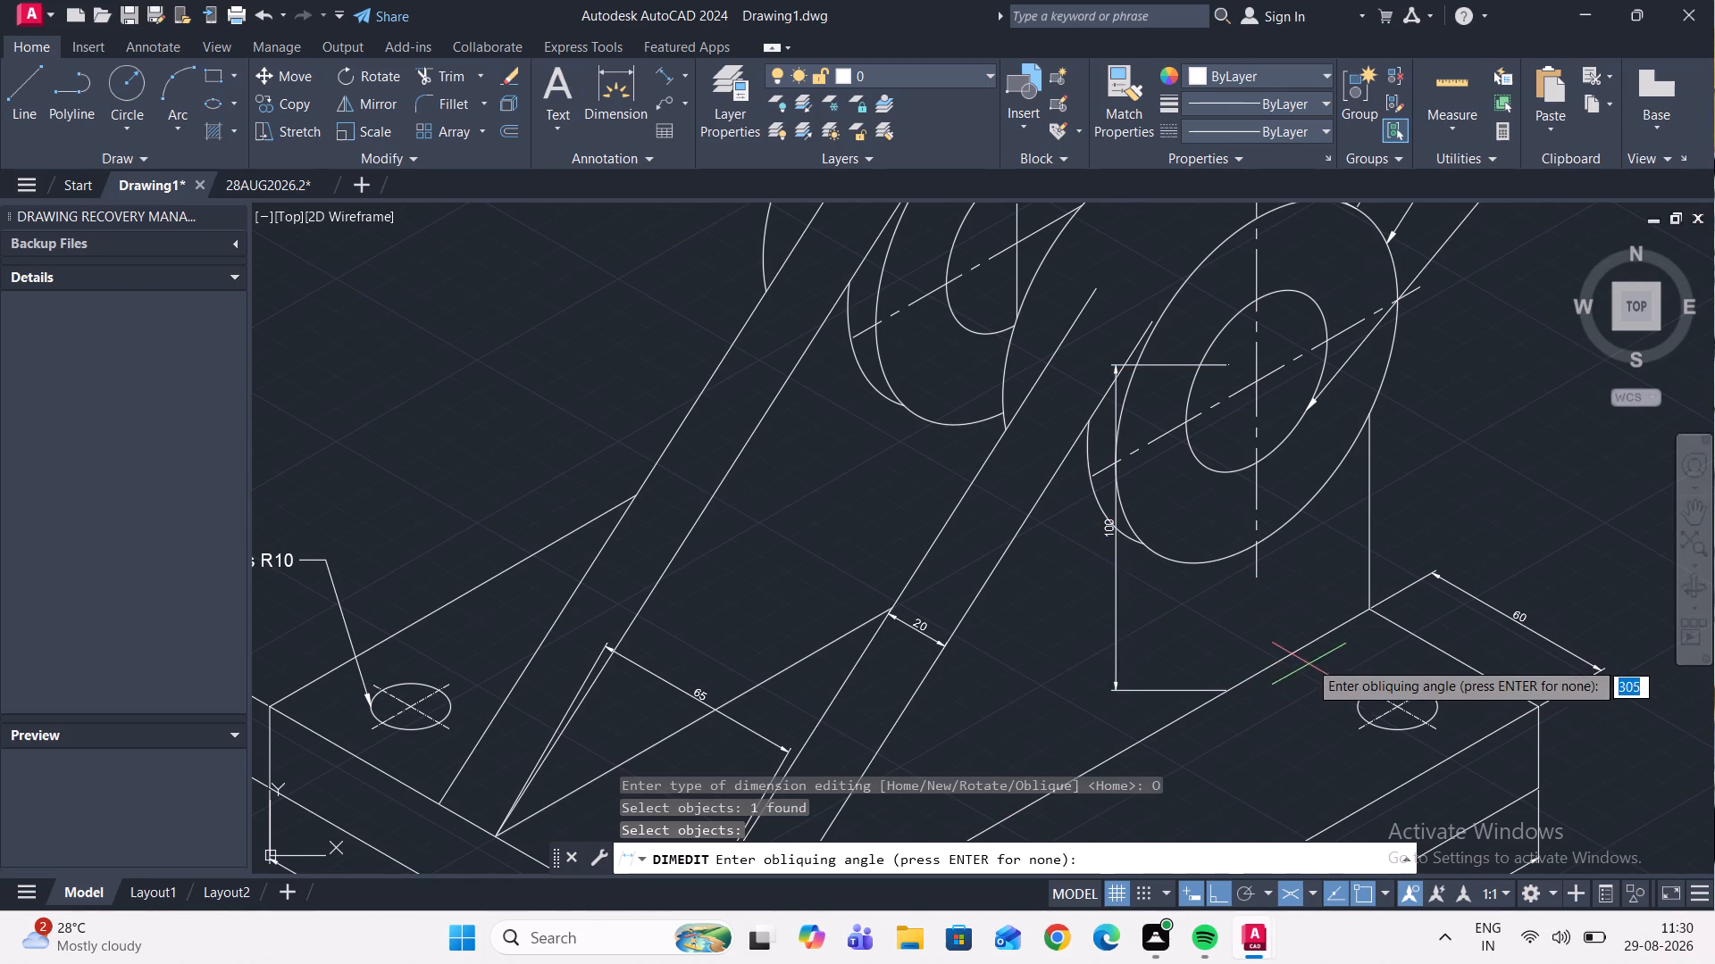
{"action": "left_click", "coordinate": [1335, 630]}
{"action": "left_click", "coordinate": [1269, 669]}
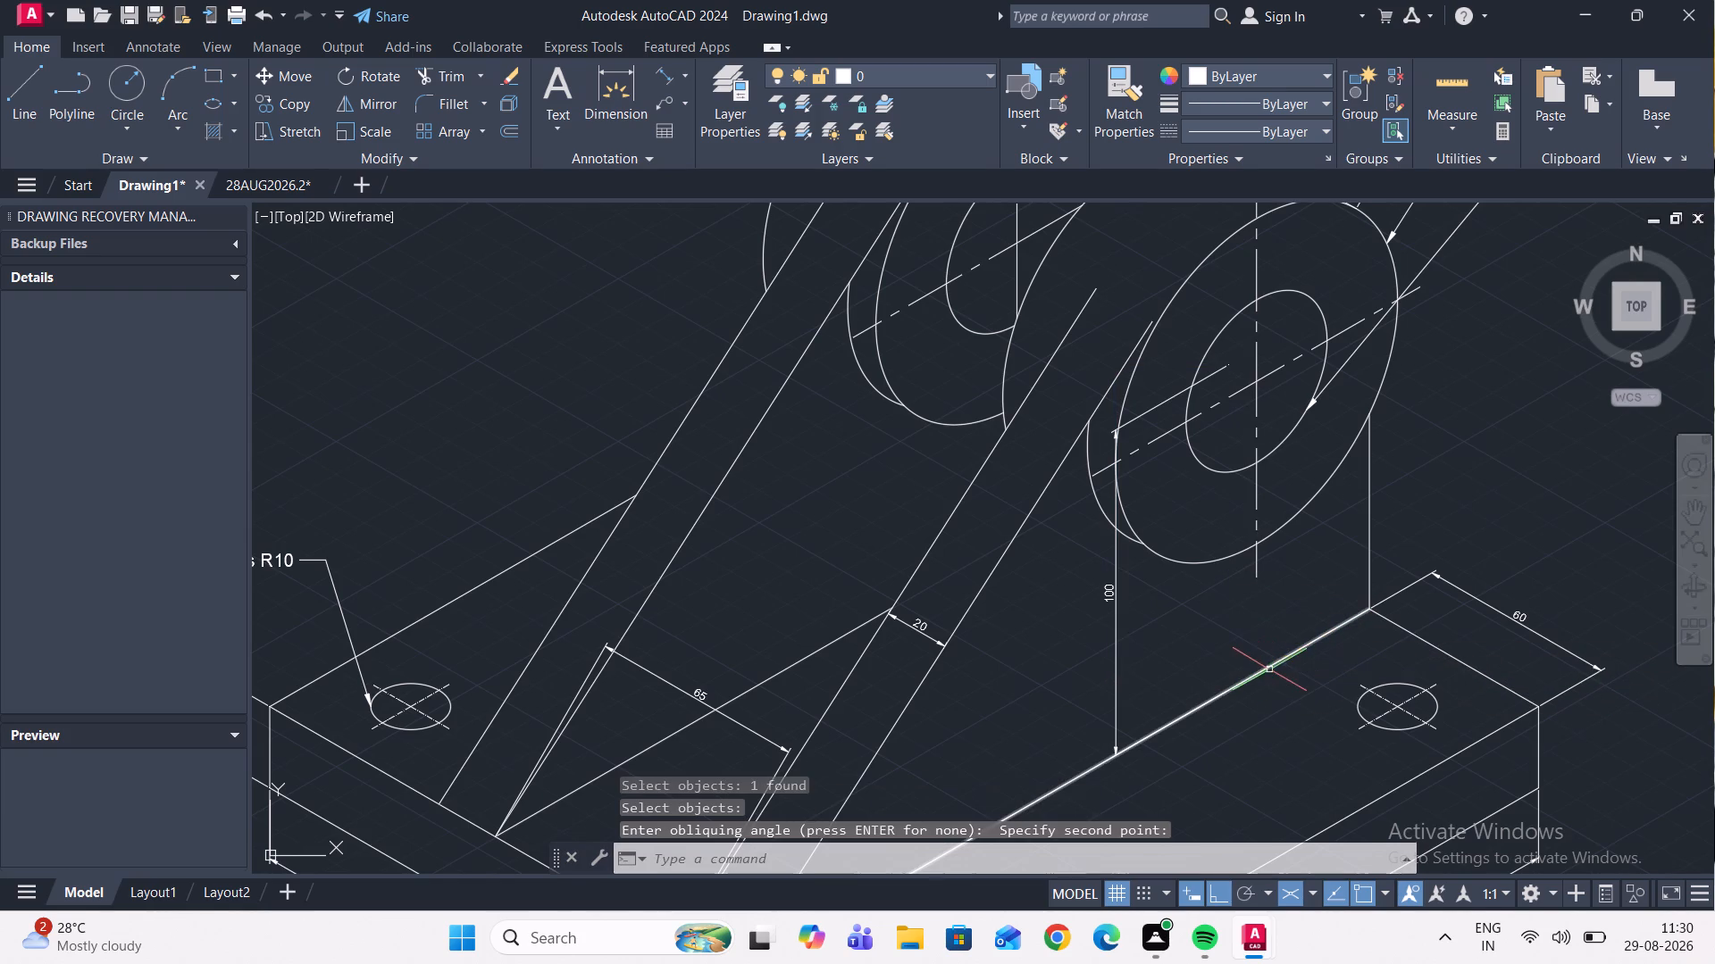
Oblique the two 40 dimensions on top of the rounded uprights, taking the angle from two points along the front upright's bottom edge.
{"action": "scroll", "coordinate": [1259, 384], "scroll_direction": "up", "scroll_amount": 3}
{"action": "scroll", "coordinate": [1259, 382], "scroll_direction": "down", "scroll_amount": 3}
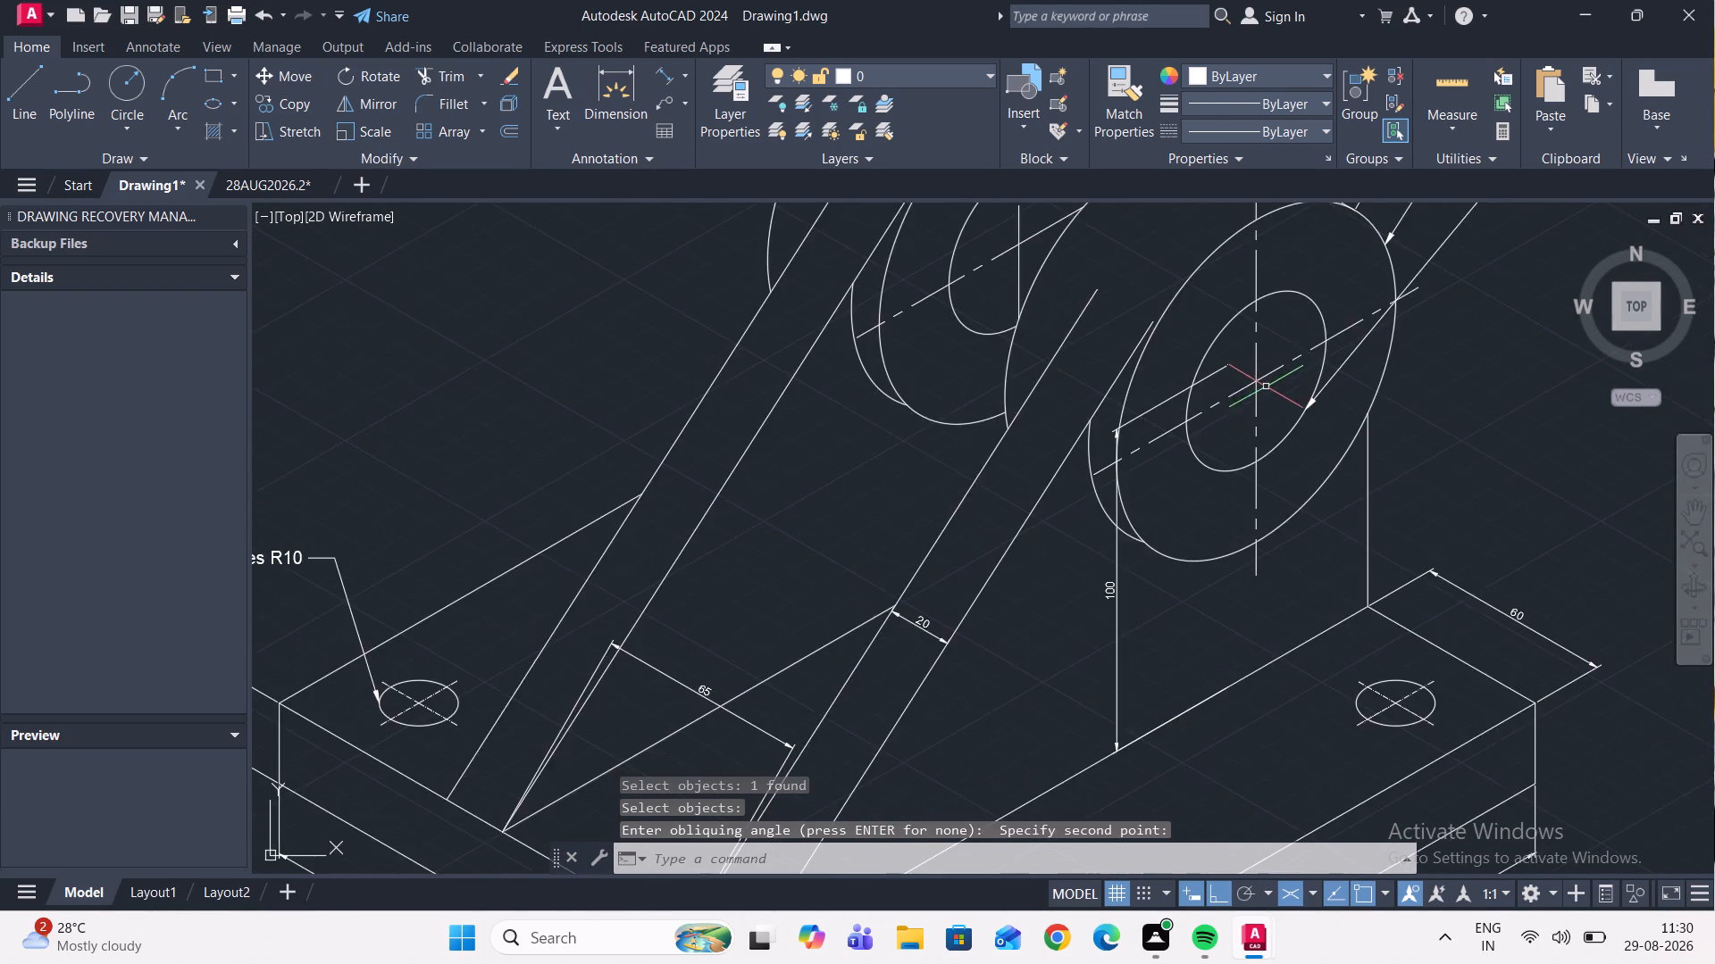
{"action": "scroll", "coordinate": [1267, 387], "scroll_direction": "down", "scroll_amount": 1}
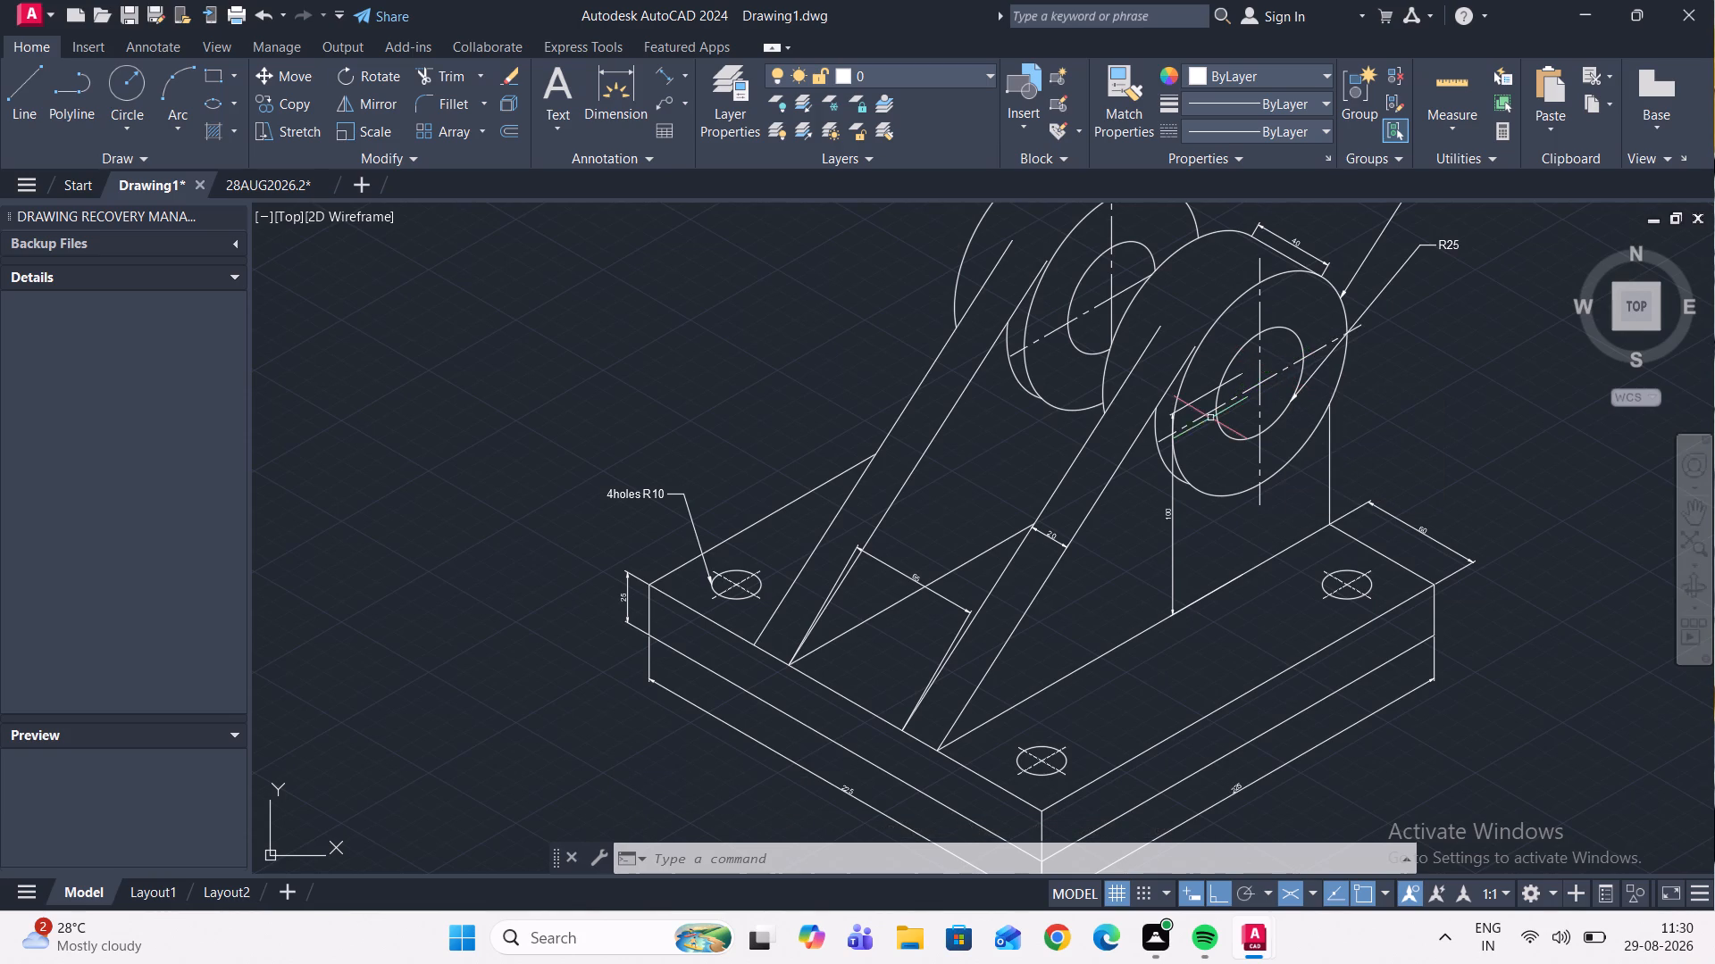
{"action": "scroll", "coordinate": [1238, 391], "scroll_direction": "up", "scroll_amount": 2}
{"action": "scroll", "coordinate": [1228, 377], "scroll_direction": "down", "scroll_amount": 2}
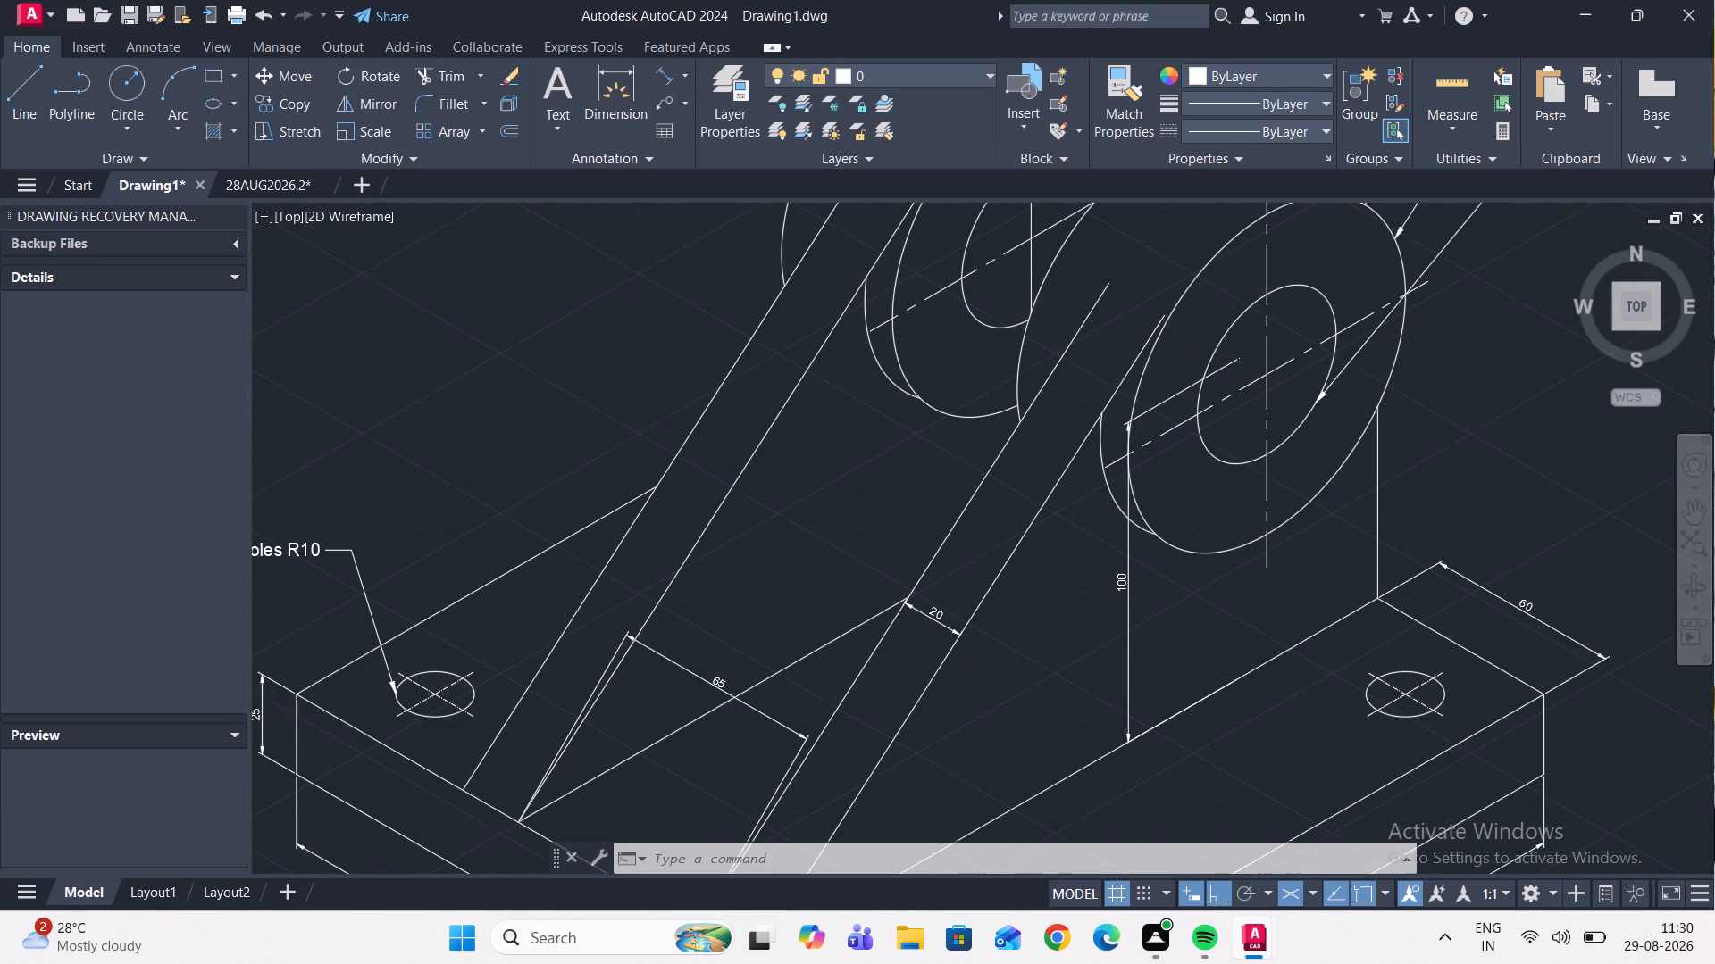
{"action": "scroll", "coordinate": [1228, 377], "scroll_direction": "down", "scroll_amount": 2}
{"action": "scroll", "coordinate": [1228, 366], "scroll_direction": "up", "scroll_amount": 2}
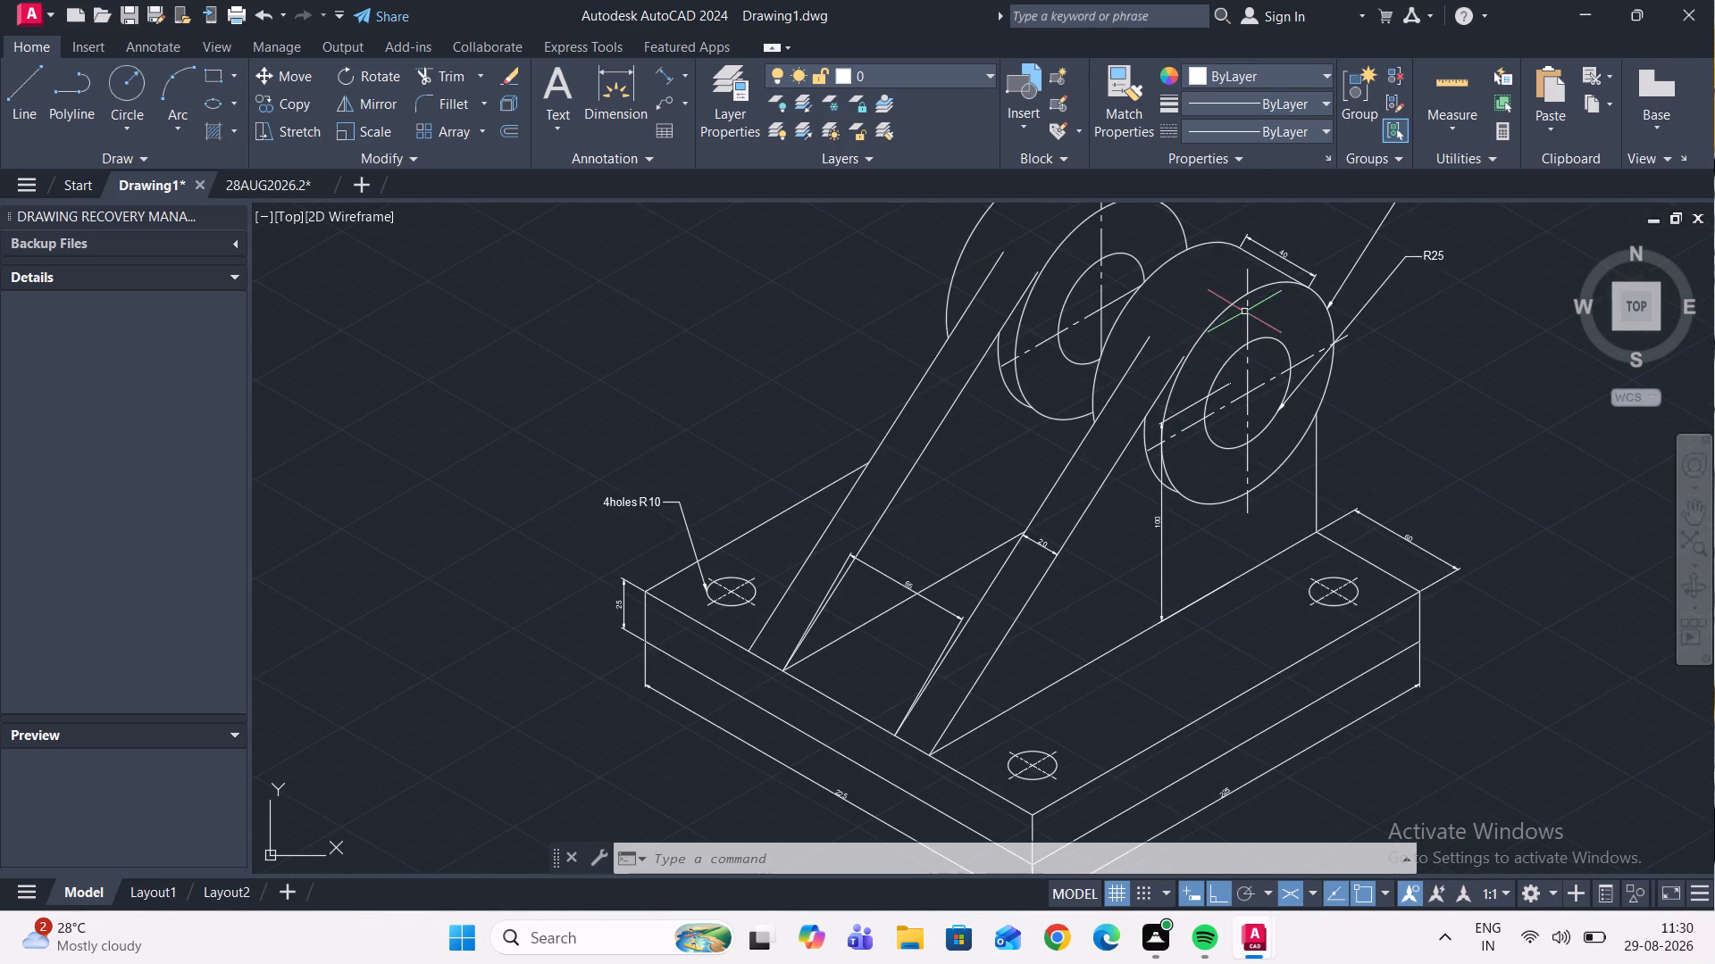
{"action": "scroll", "coordinate": [1244, 312], "scroll_direction": "down", "scroll_amount": 2}
{"action": "scroll", "coordinate": [1176, 227], "scroll_direction": "up", "scroll_amount": 2}
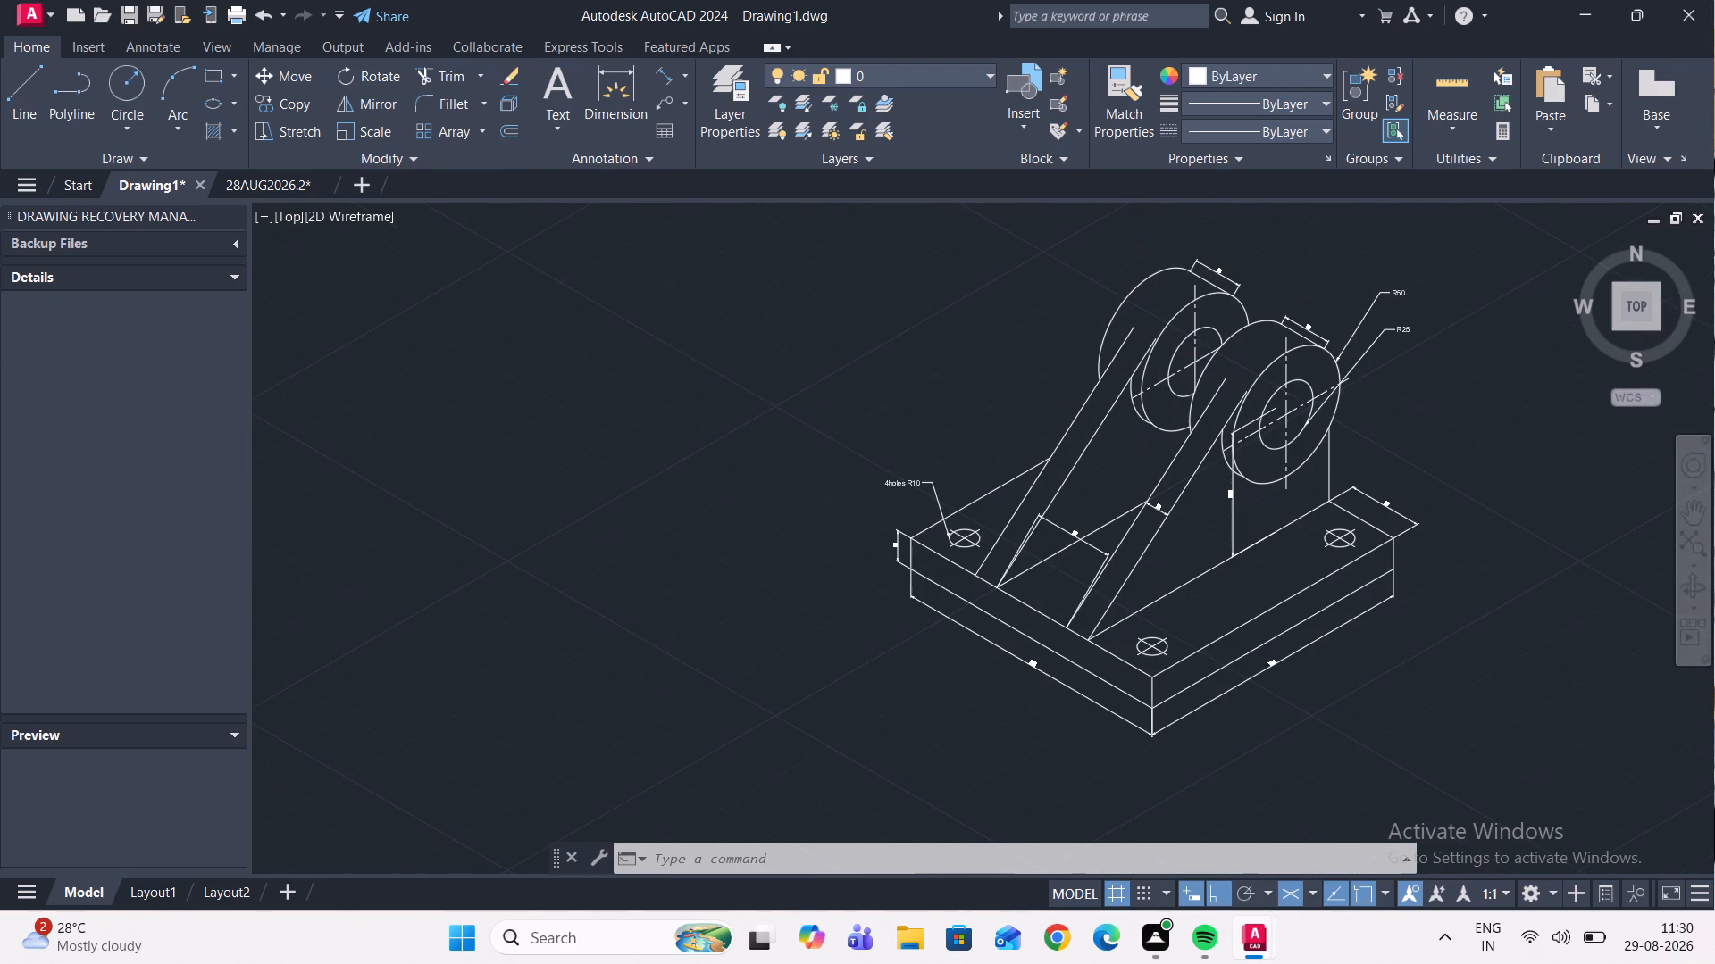
{"action": "scroll", "coordinate": [1247, 336], "scroll_direction": "up", "scroll_amount": 1}
{"action": "left_click", "coordinate": [1270, 301]}
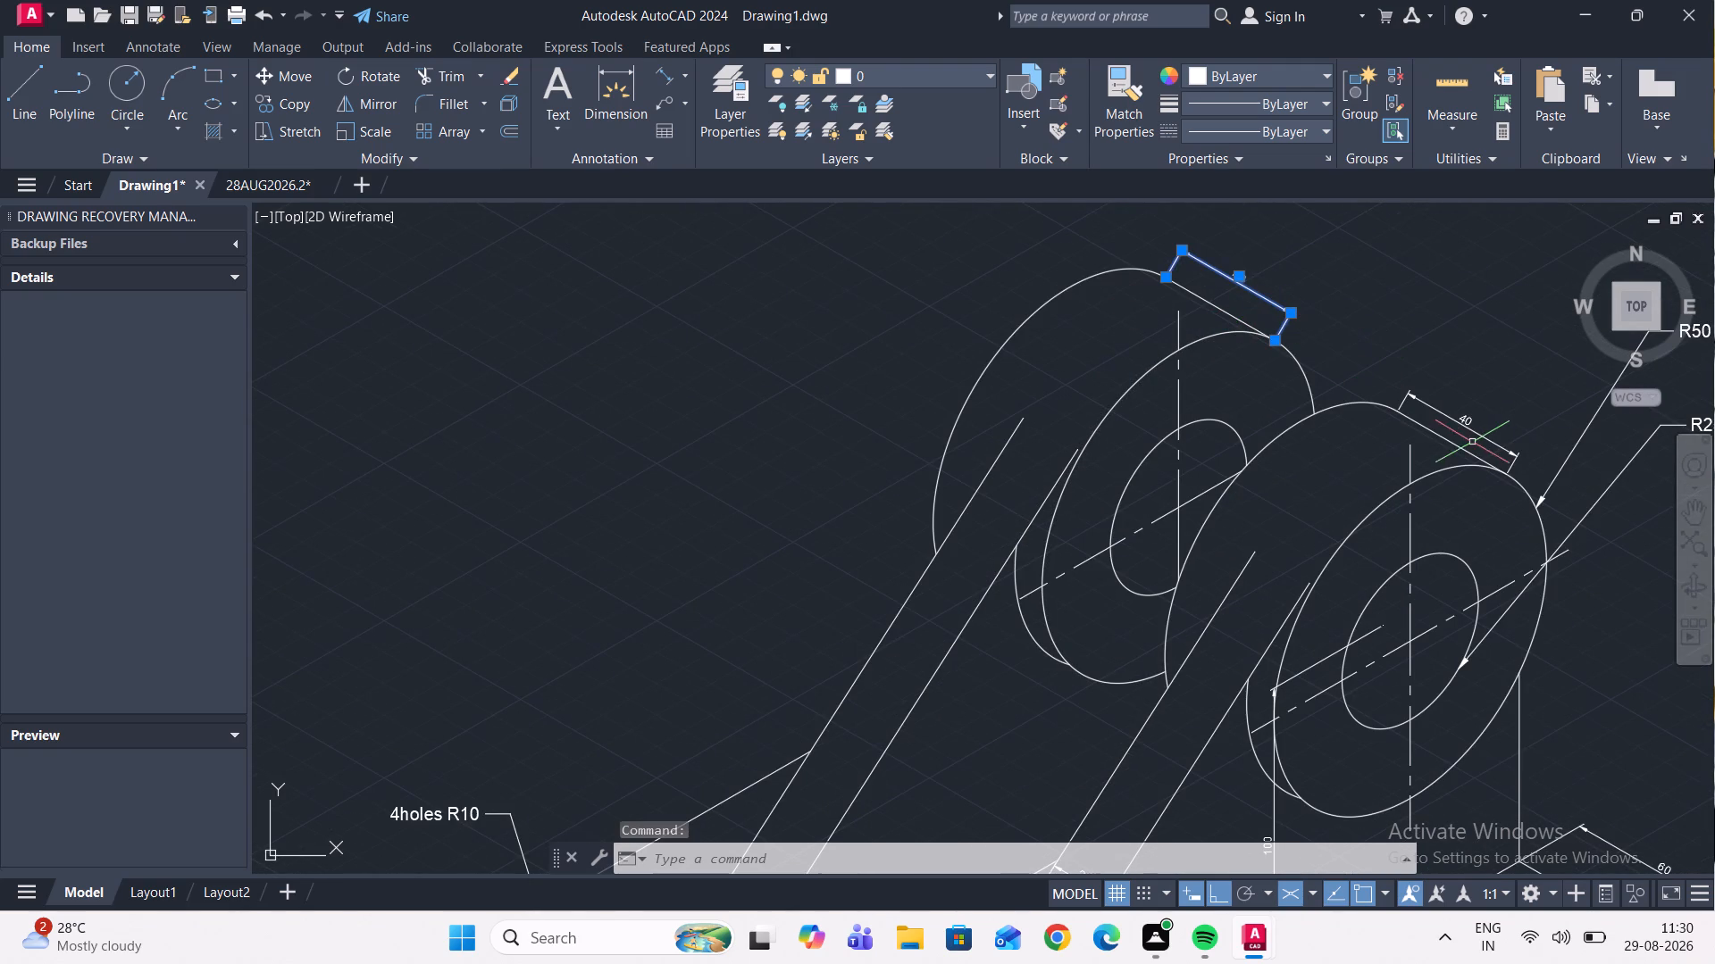
{"action": "left_click", "coordinate": [1475, 430]}
{"action": "key", "text": "Return"}
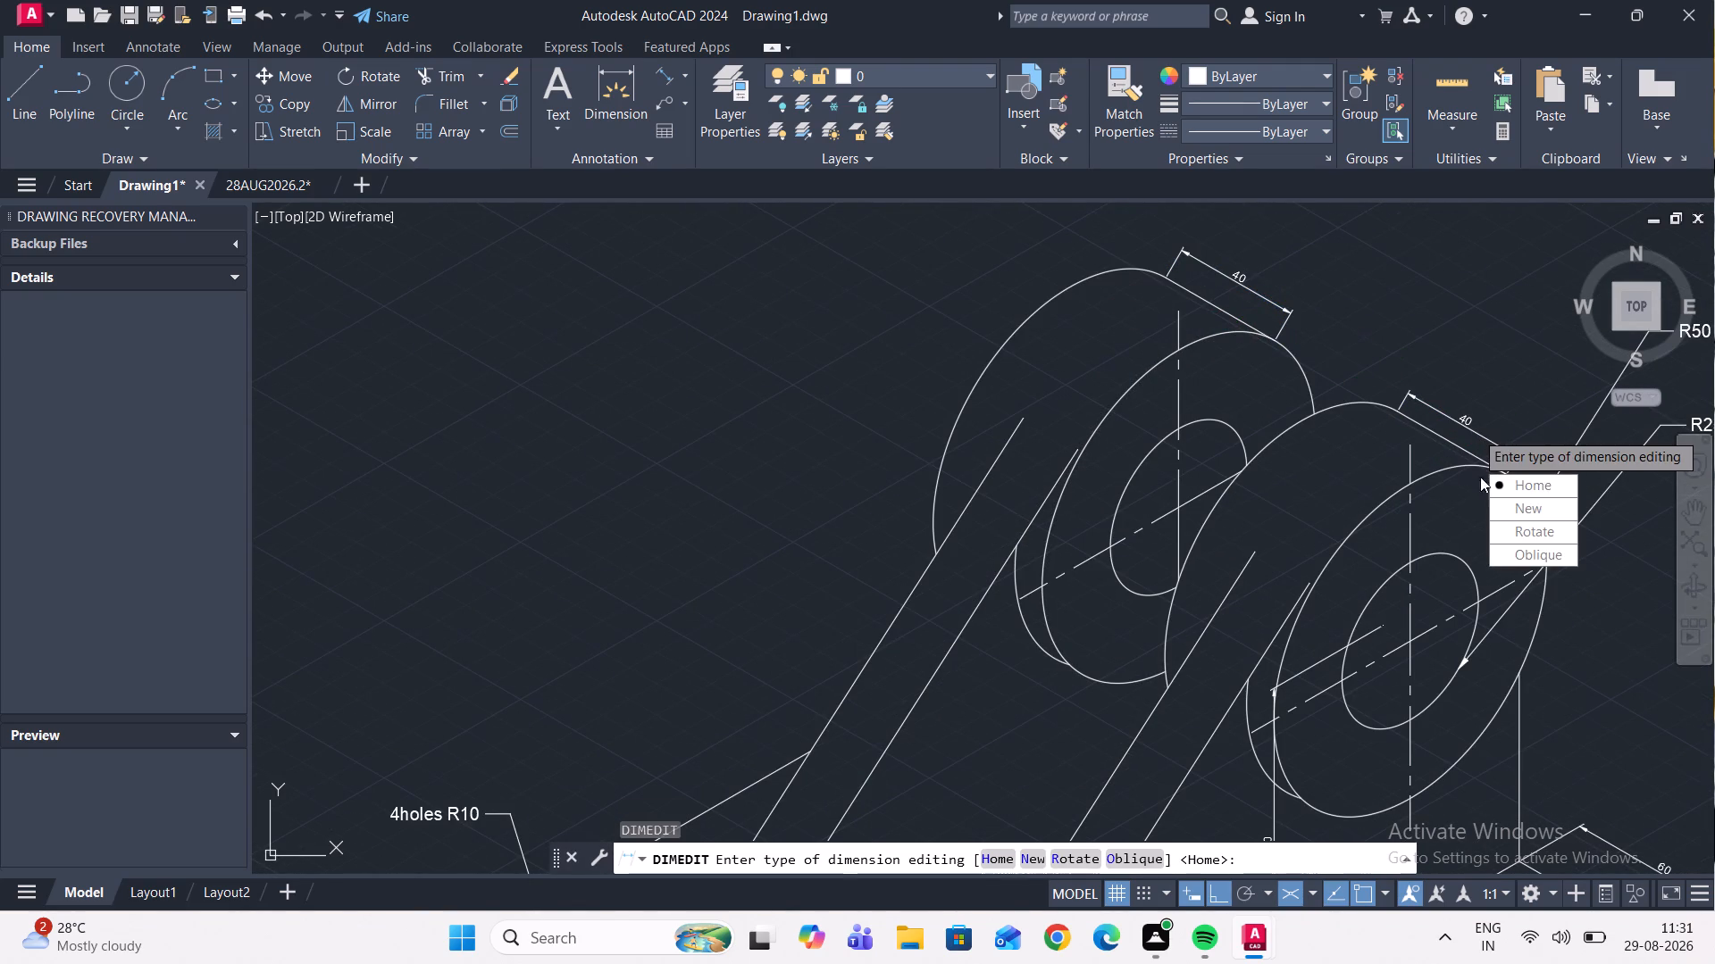
{"action": "left_click_drag", "start_coordinate": [1549, 555], "coordinate": [1475, 431]}
{"action": "scroll", "coordinate": [1446, 385], "scroll_direction": "down", "scroll_amount": 1}
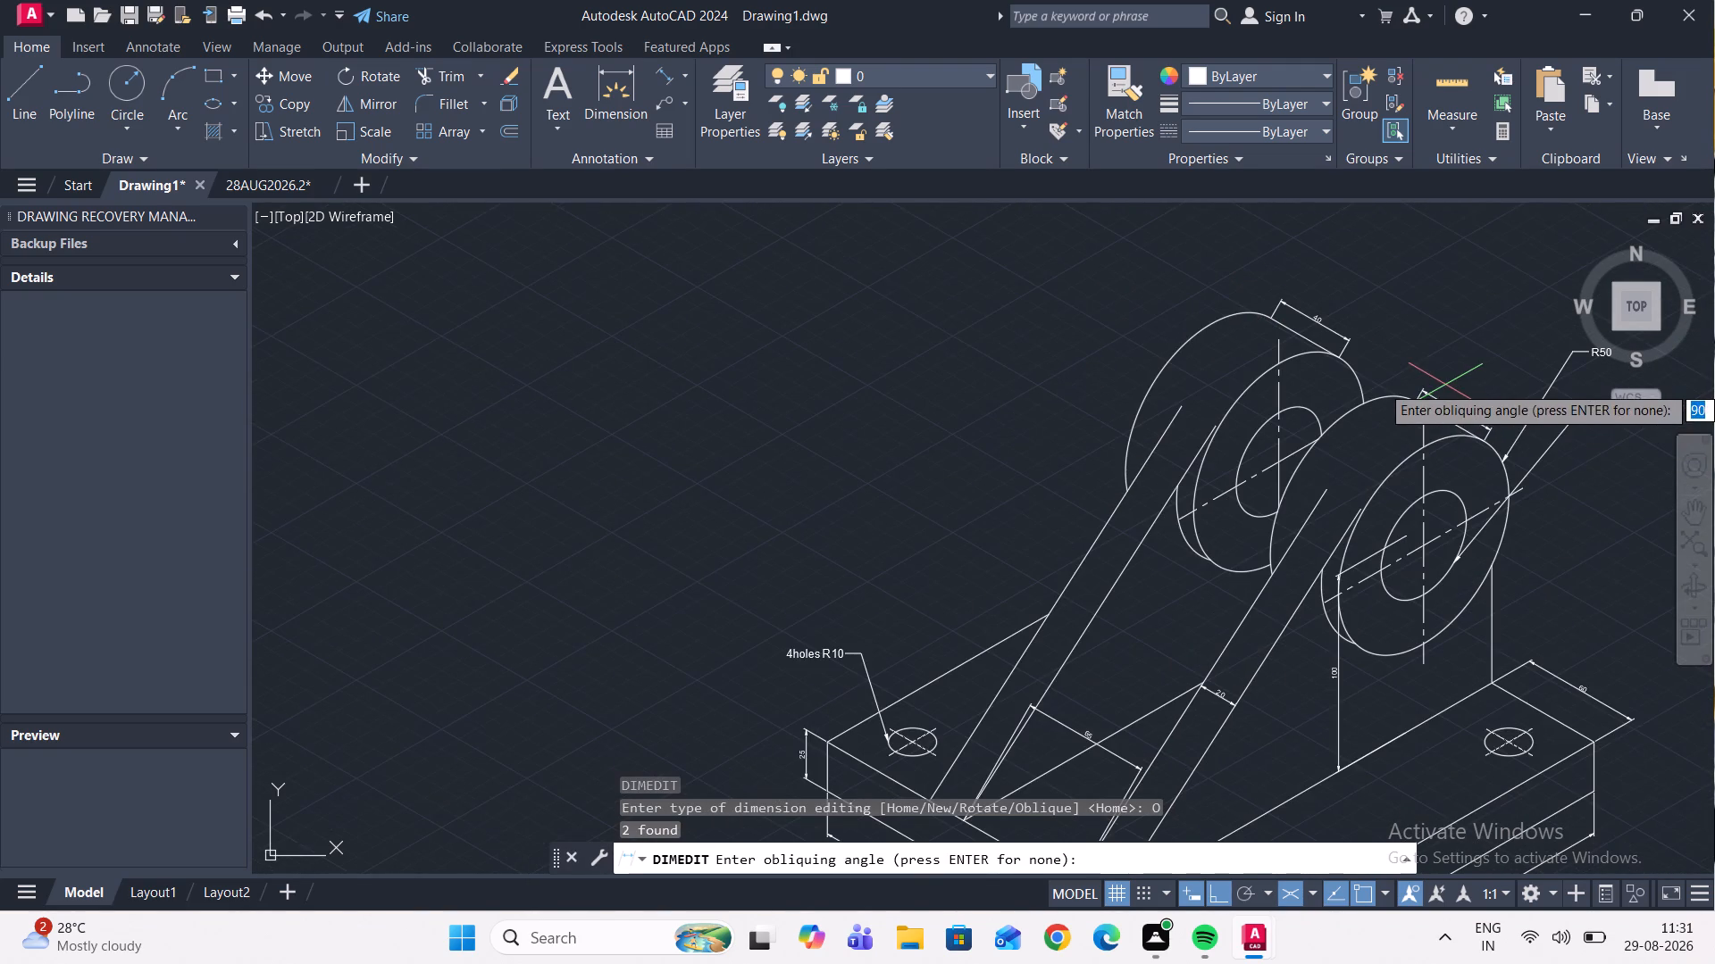
{"action": "scroll", "coordinate": [1455, 405], "scroll_direction": "down", "scroll_amount": 3}
{"action": "scroll", "coordinate": [1447, 494], "scroll_direction": "up", "scroll_amount": 2}
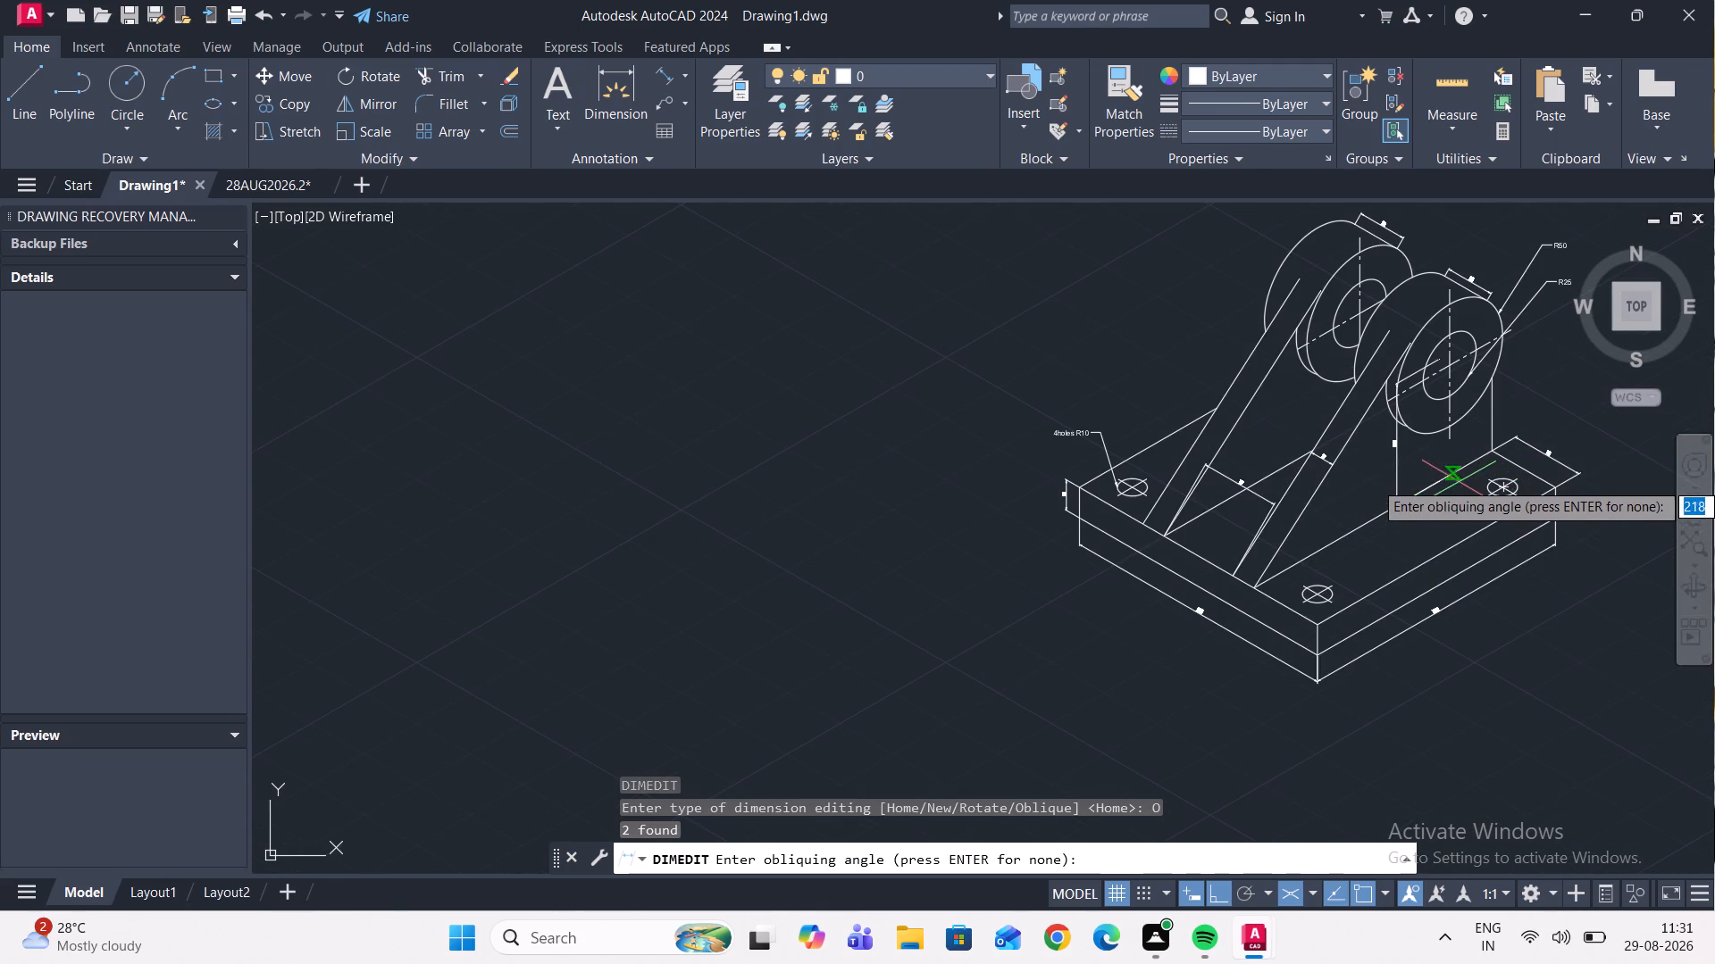
{"action": "left_click", "coordinate": [1359, 524]}
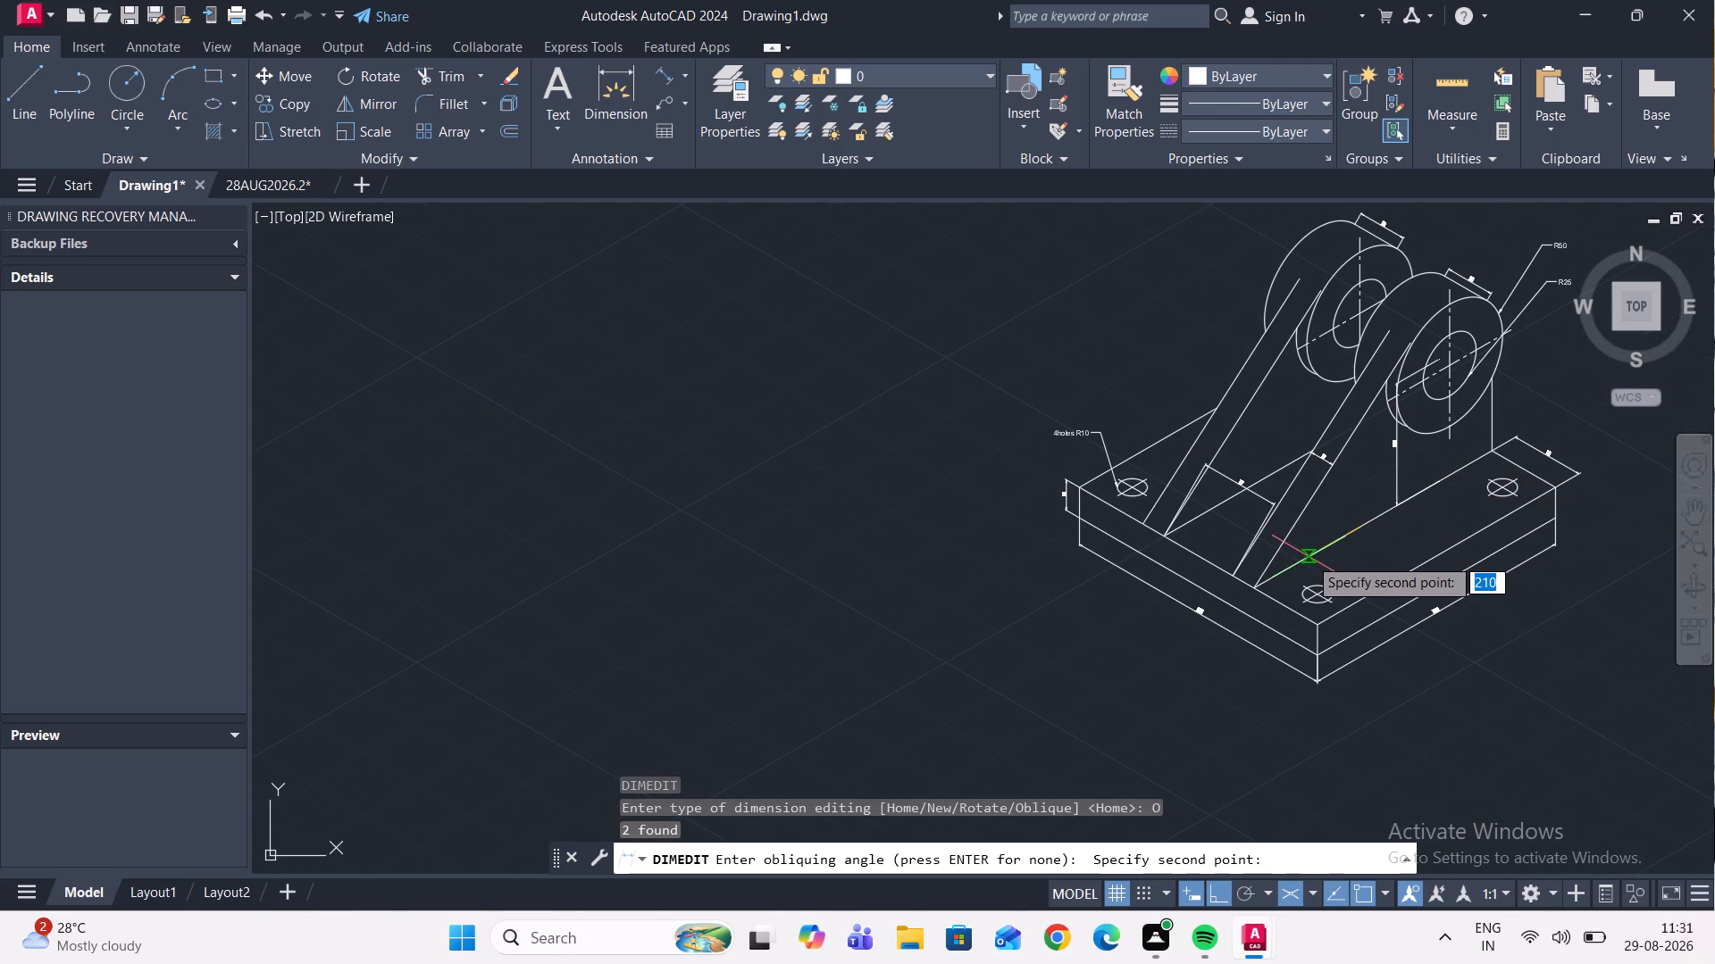
{"action": "left_click", "coordinate": [1309, 557]}
Move the 60 dimension line closer to the base's rear corner edge, at about half its offset.
{"action": "scroll", "coordinate": [1473, 330], "scroll_direction": "up", "scroll_amount": 2}
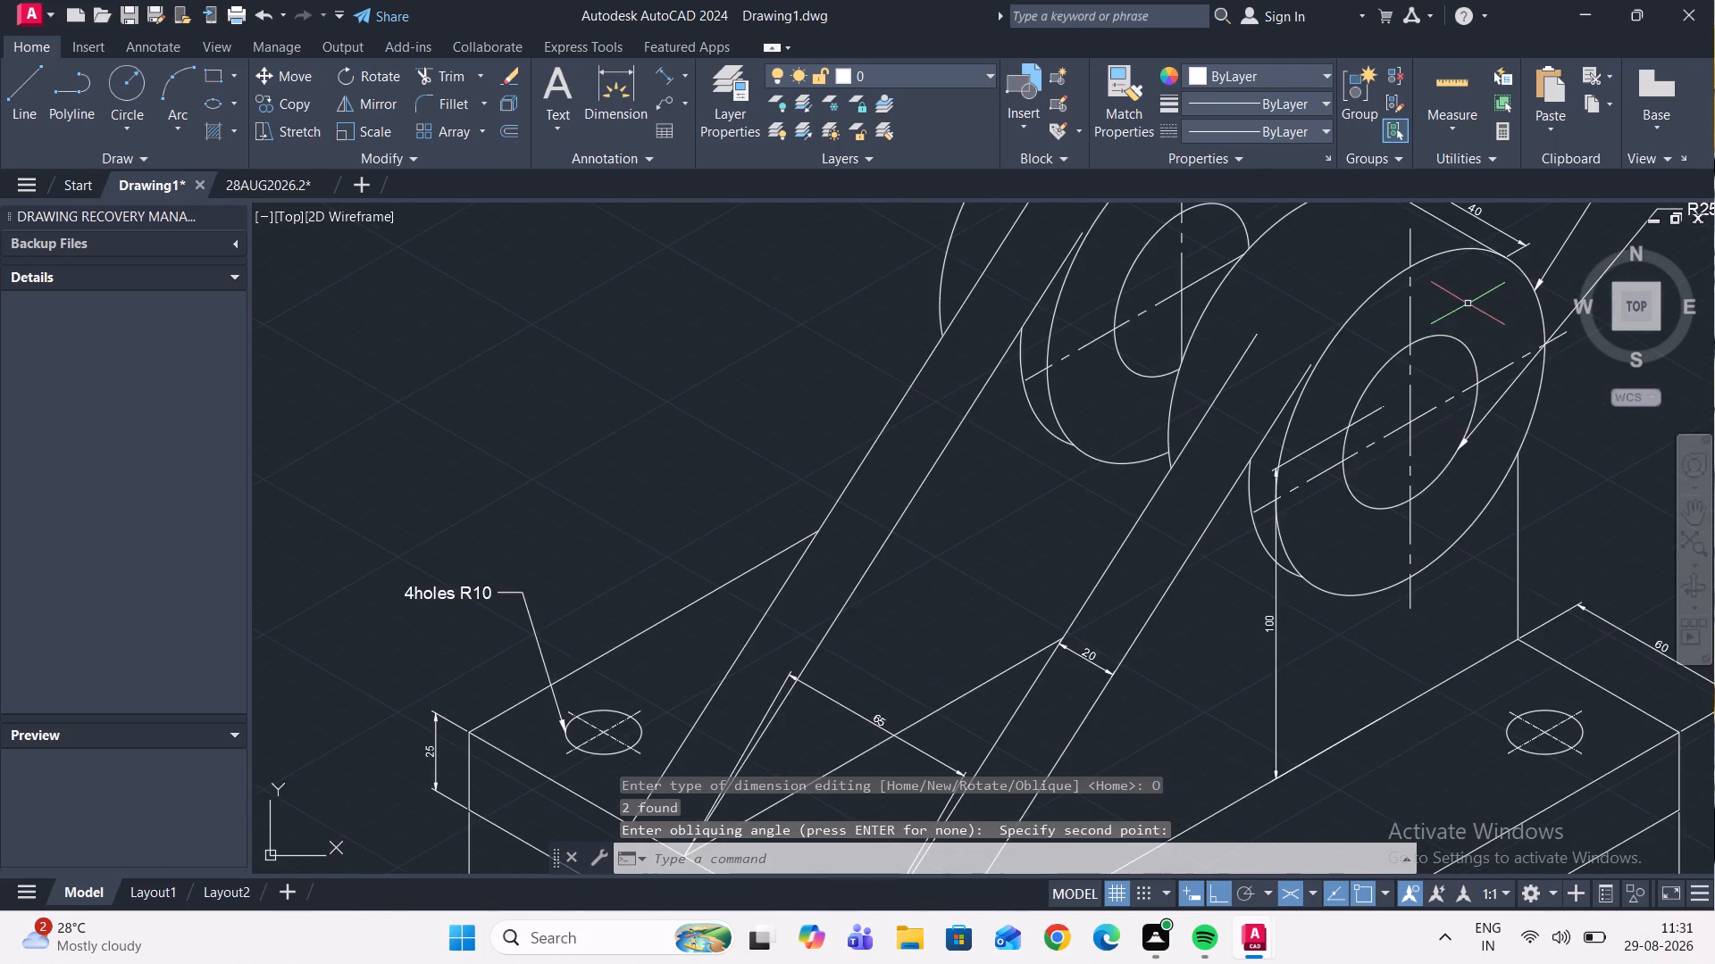
{"action": "scroll", "coordinate": [1467, 302], "scroll_direction": "down", "scroll_amount": 3}
{"action": "scroll", "coordinate": [1442, 249], "scroll_direction": "up", "scroll_amount": 1}
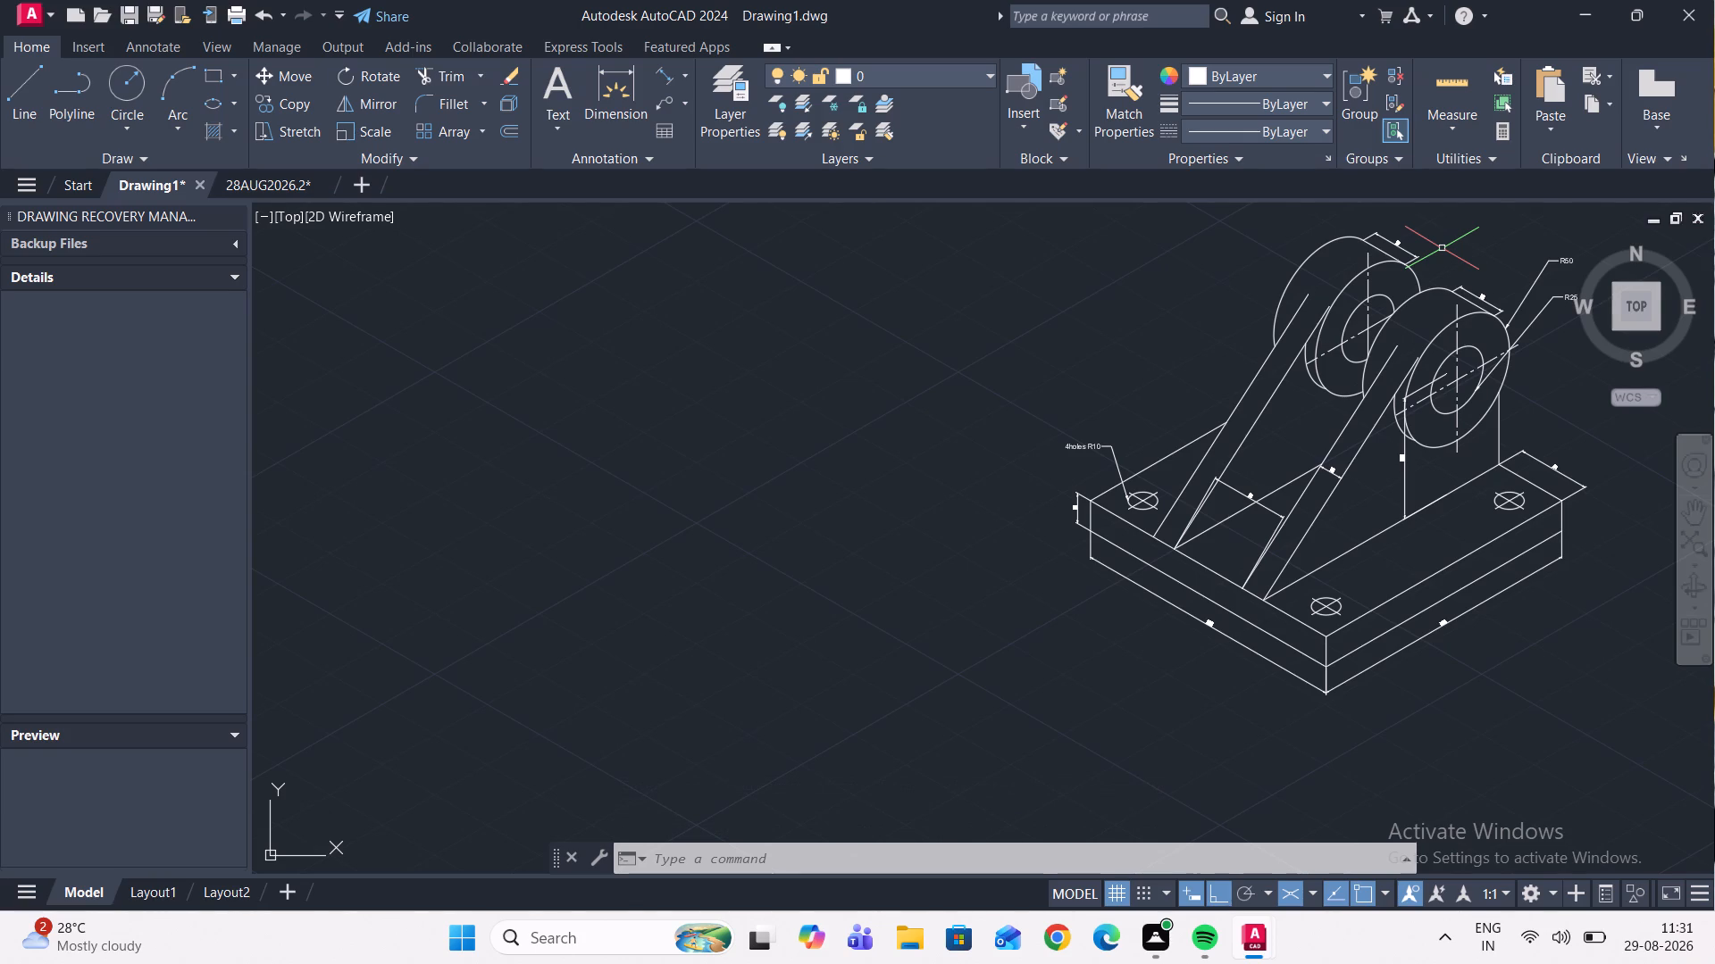
{"action": "scroll", "coordinate": [1461, 286], "scroll_direction": "down", "scroll_amount": 2}
{"action": "scroll", "coordinate": [1476, 283], "scroll_direction": "up", "scroll_amount": 3}
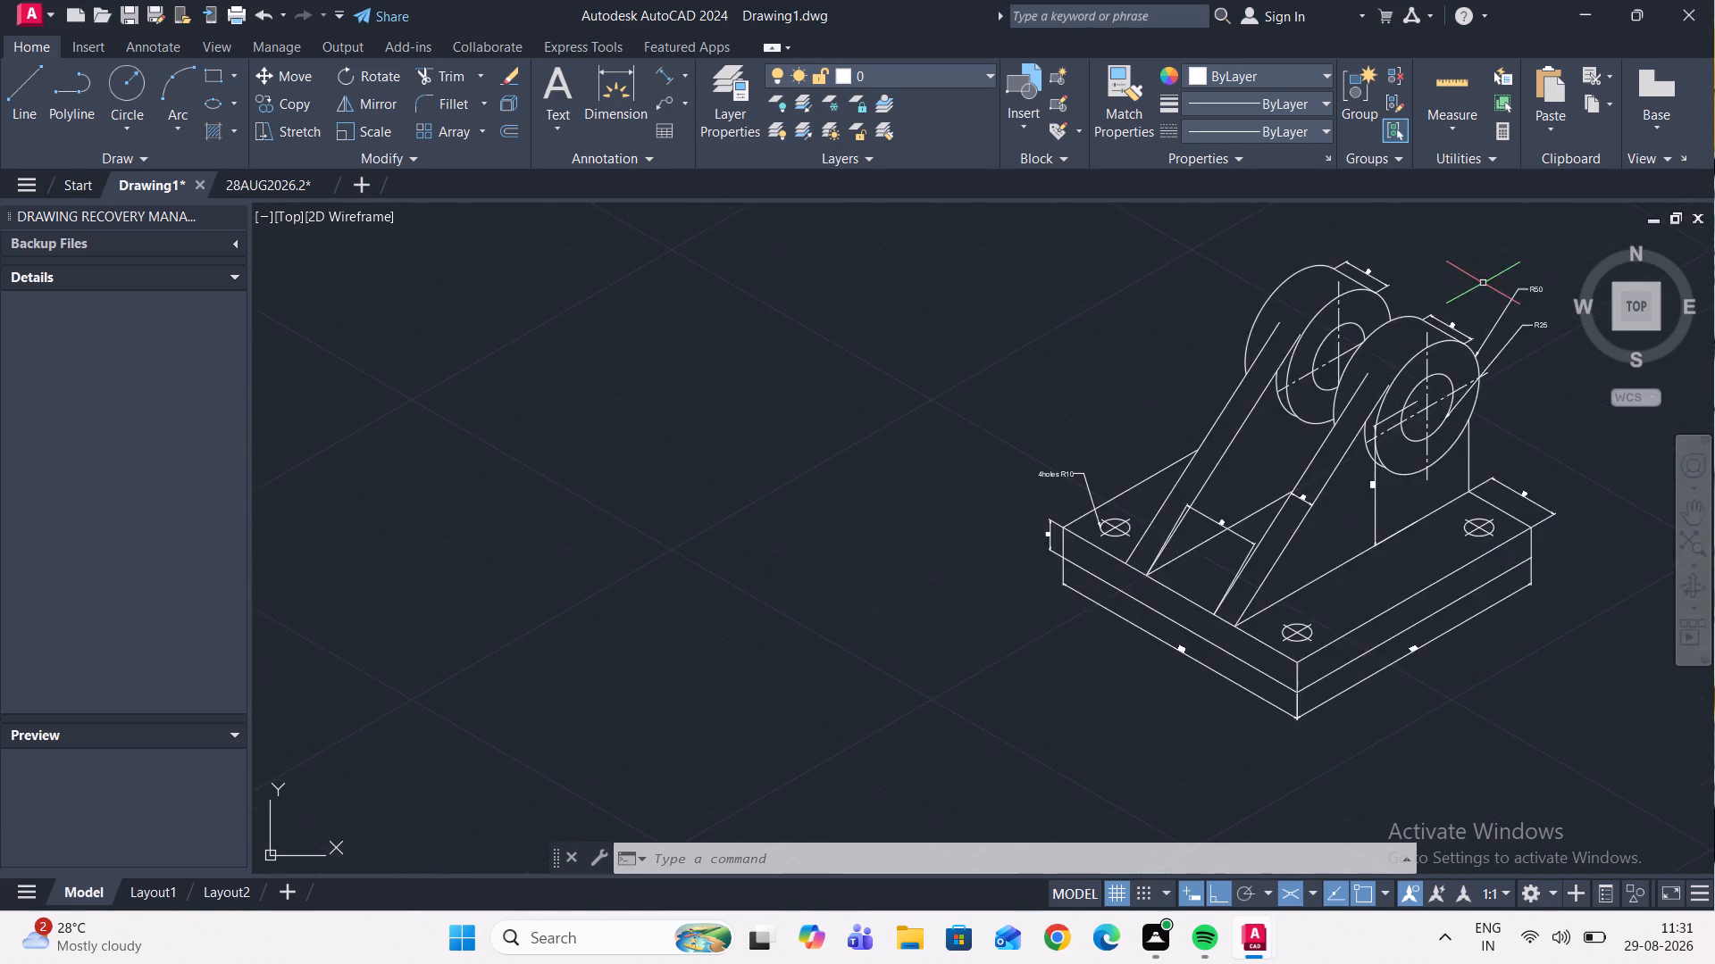
{"action": "scroll", "coordinate": [1477, 299], "scroll_direction": "down", "scroll_amount": 3}
{"action": "scroll", "coordinate": [1577, 479], "scroll_direction": "up", "scroll_amount": 2}
{"action": "scroll", "coordinate": [1447, 304], "scroll_direction": "down", "scroll_amount": 1}
{"action": "scroll", "coordinate": [1411, 273], "scroll_direction": "up", "scroll_amount": 1}
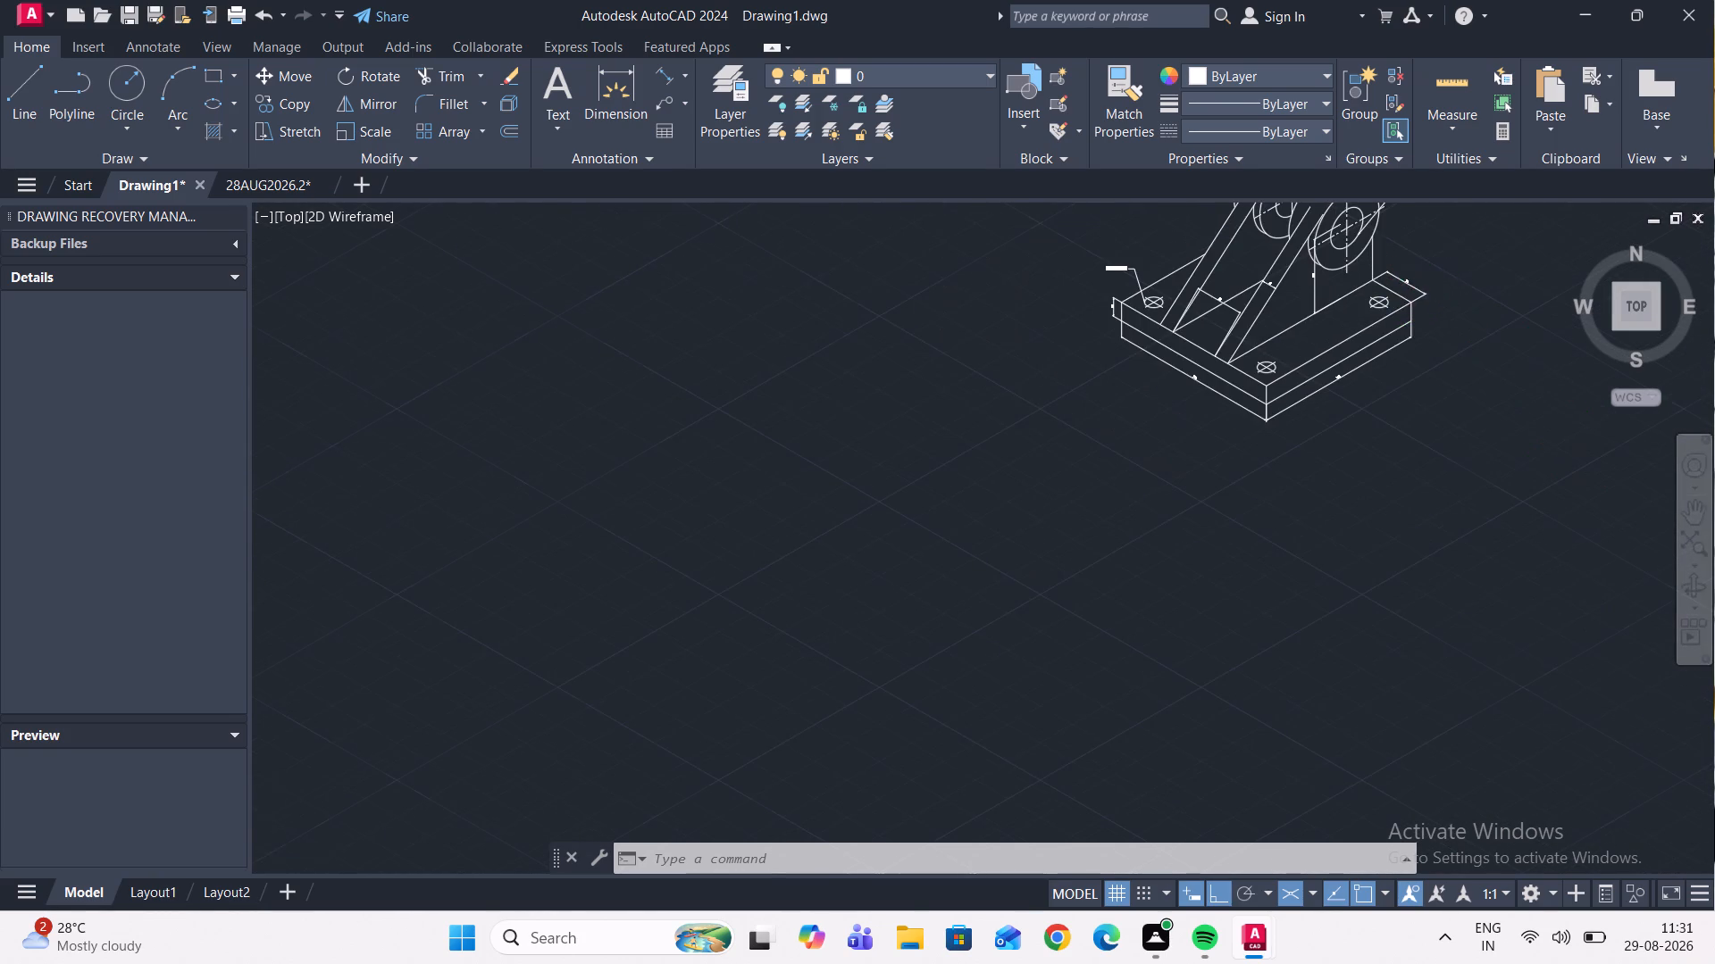
{"action": "scroll", "coordinate": [1411, 273], "scroll_direction": "up", "scroll_amount": 1}
{"action": "left_click", "coordinate": [1404, 303]}
{"action": "scroll", "coordinate": [1455, 314], "scroll_direction": "up", "scroll_amount": 3}
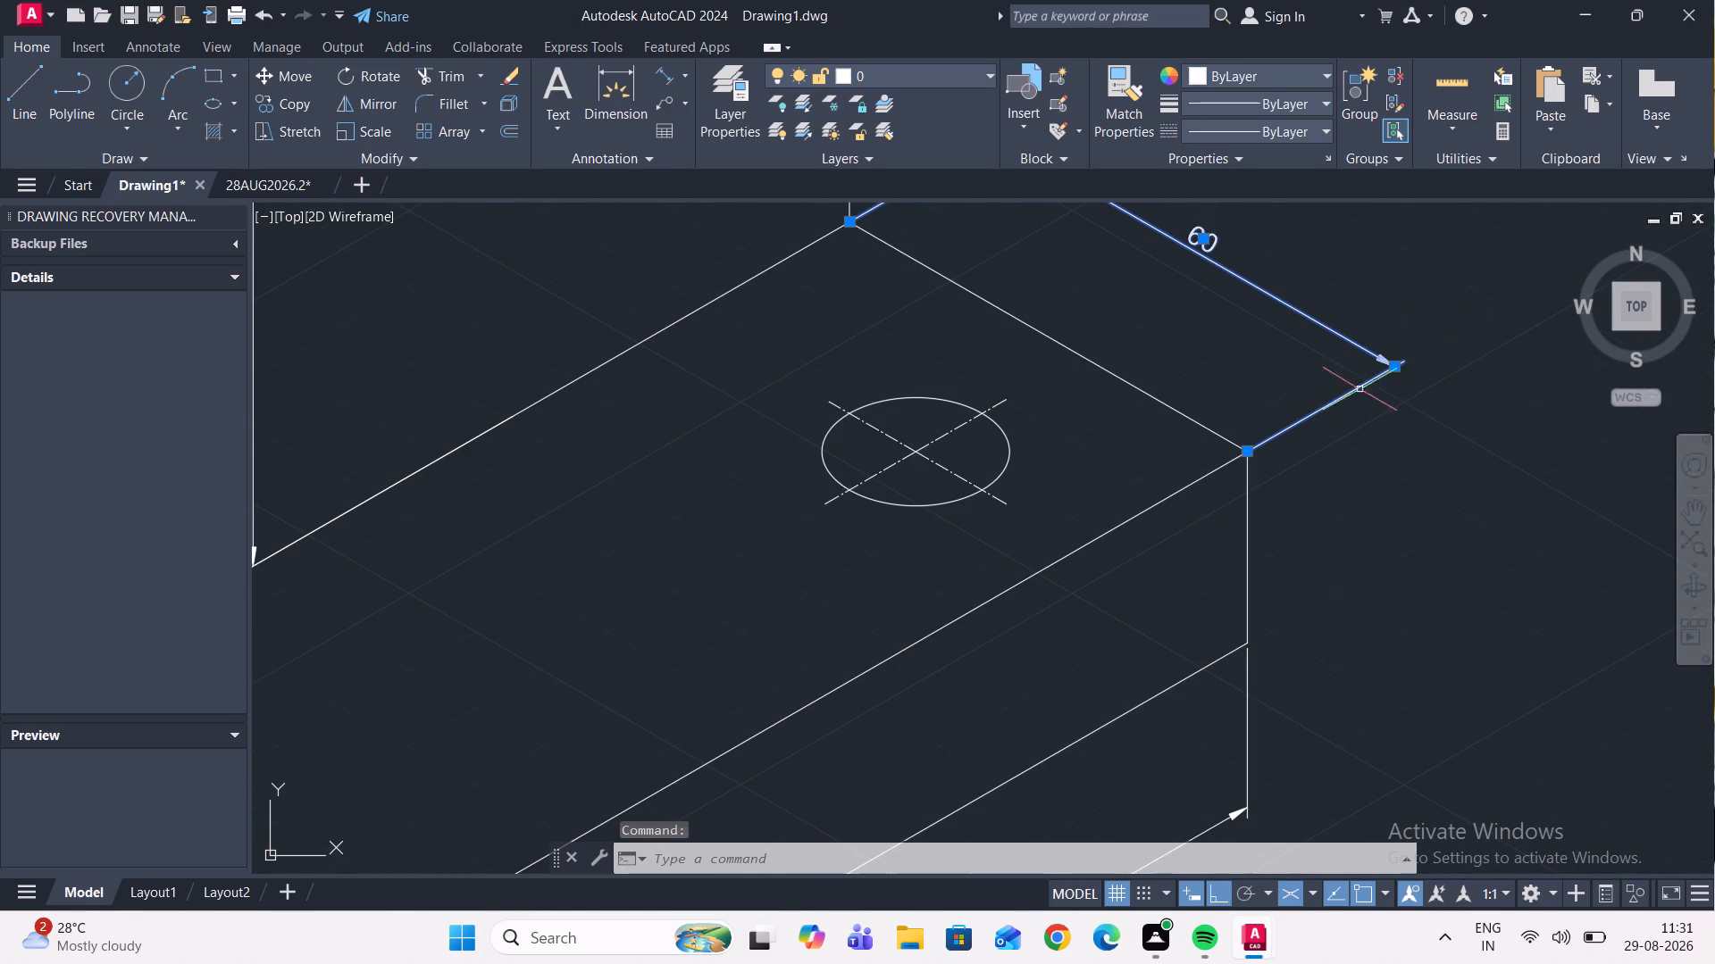
{"action": "left_click", "coordinate": [1393, 365]}
{"action": "left_click", "coordinate": [1345, 415]}
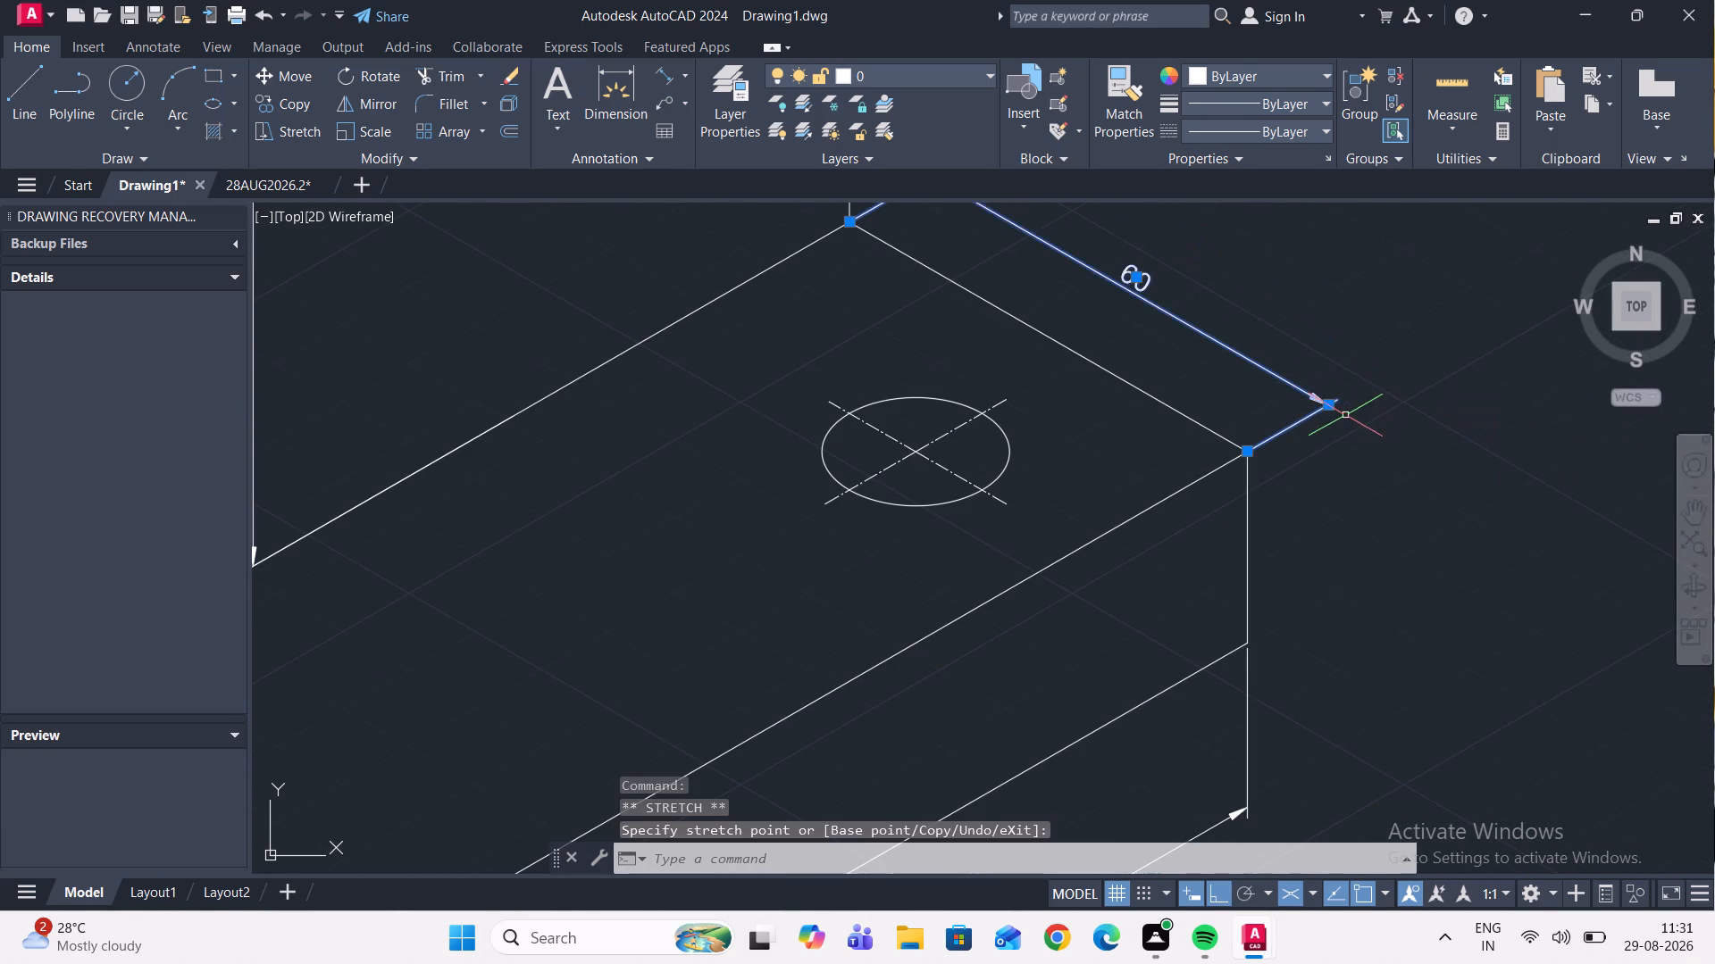
Move the 225 dimension line below the base side parallel to the front upright closer to the base, at about half its offset.
{"action": "scroll", "coordinate": [1345, 416], "scroll_direction": "down", "scroll_amount": 2}
{"action": "scroll", "coordinate": [1334, 539], "scroll_direction": "up", "scroll_amount": 2}
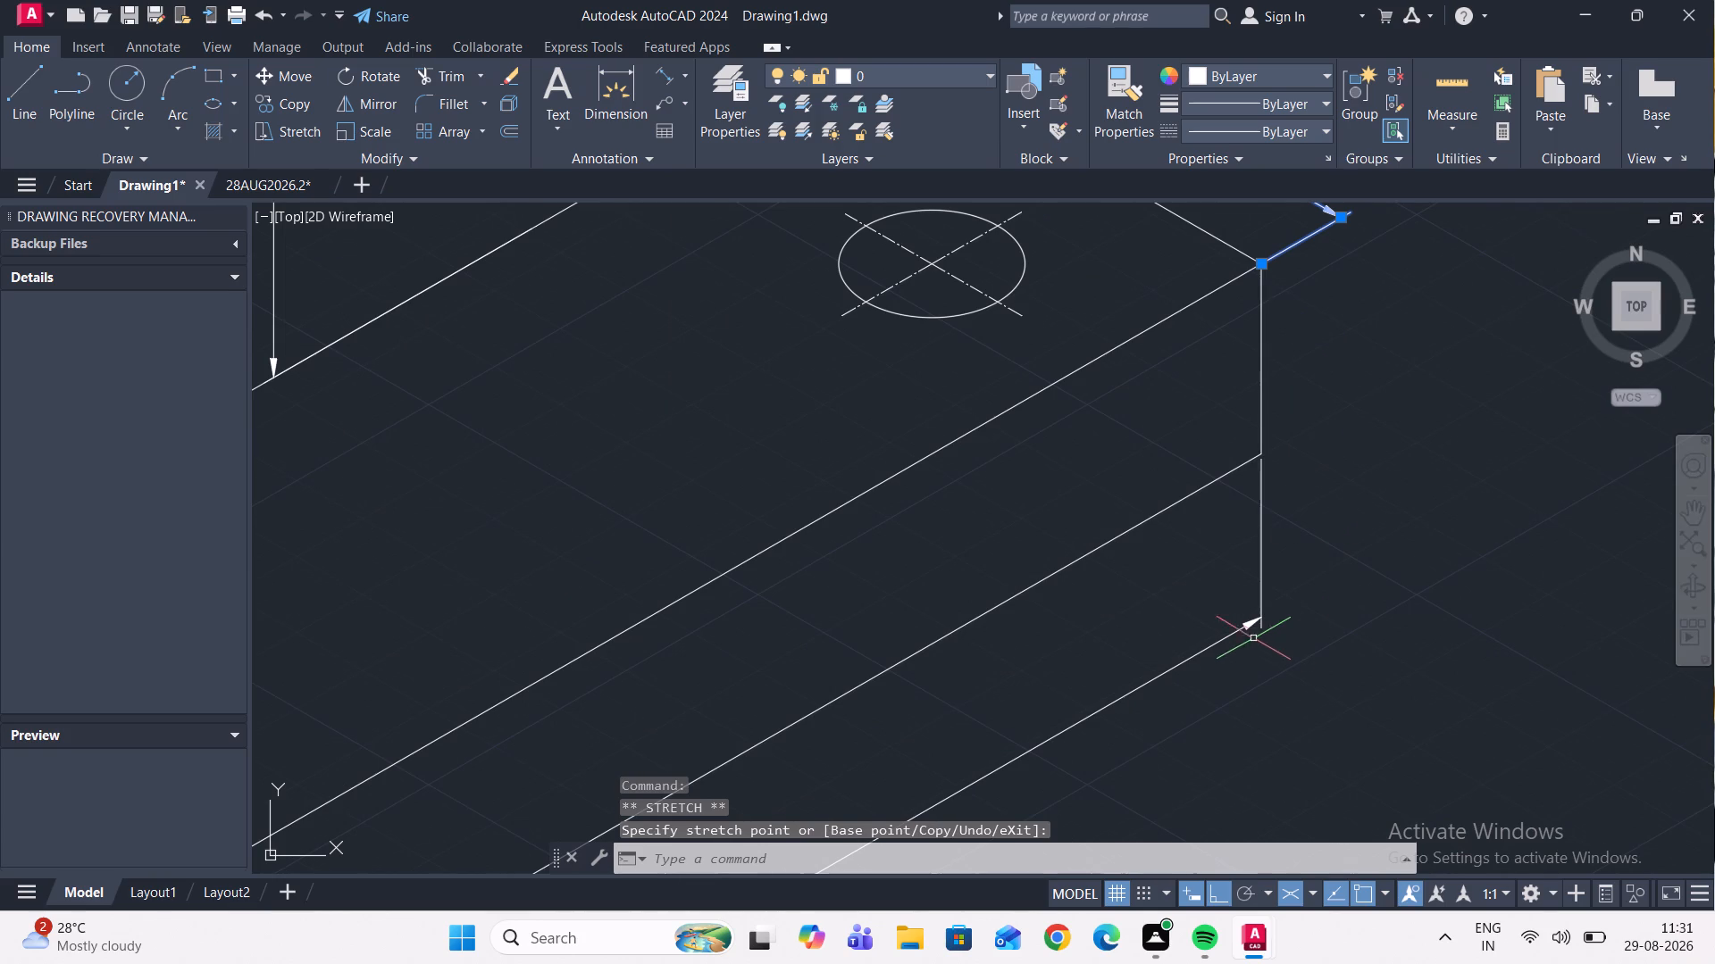
{"action": "left_click", "coordinate": [1254, 625]}
{"action": "left_click", "coordinate": [1257, 617]}
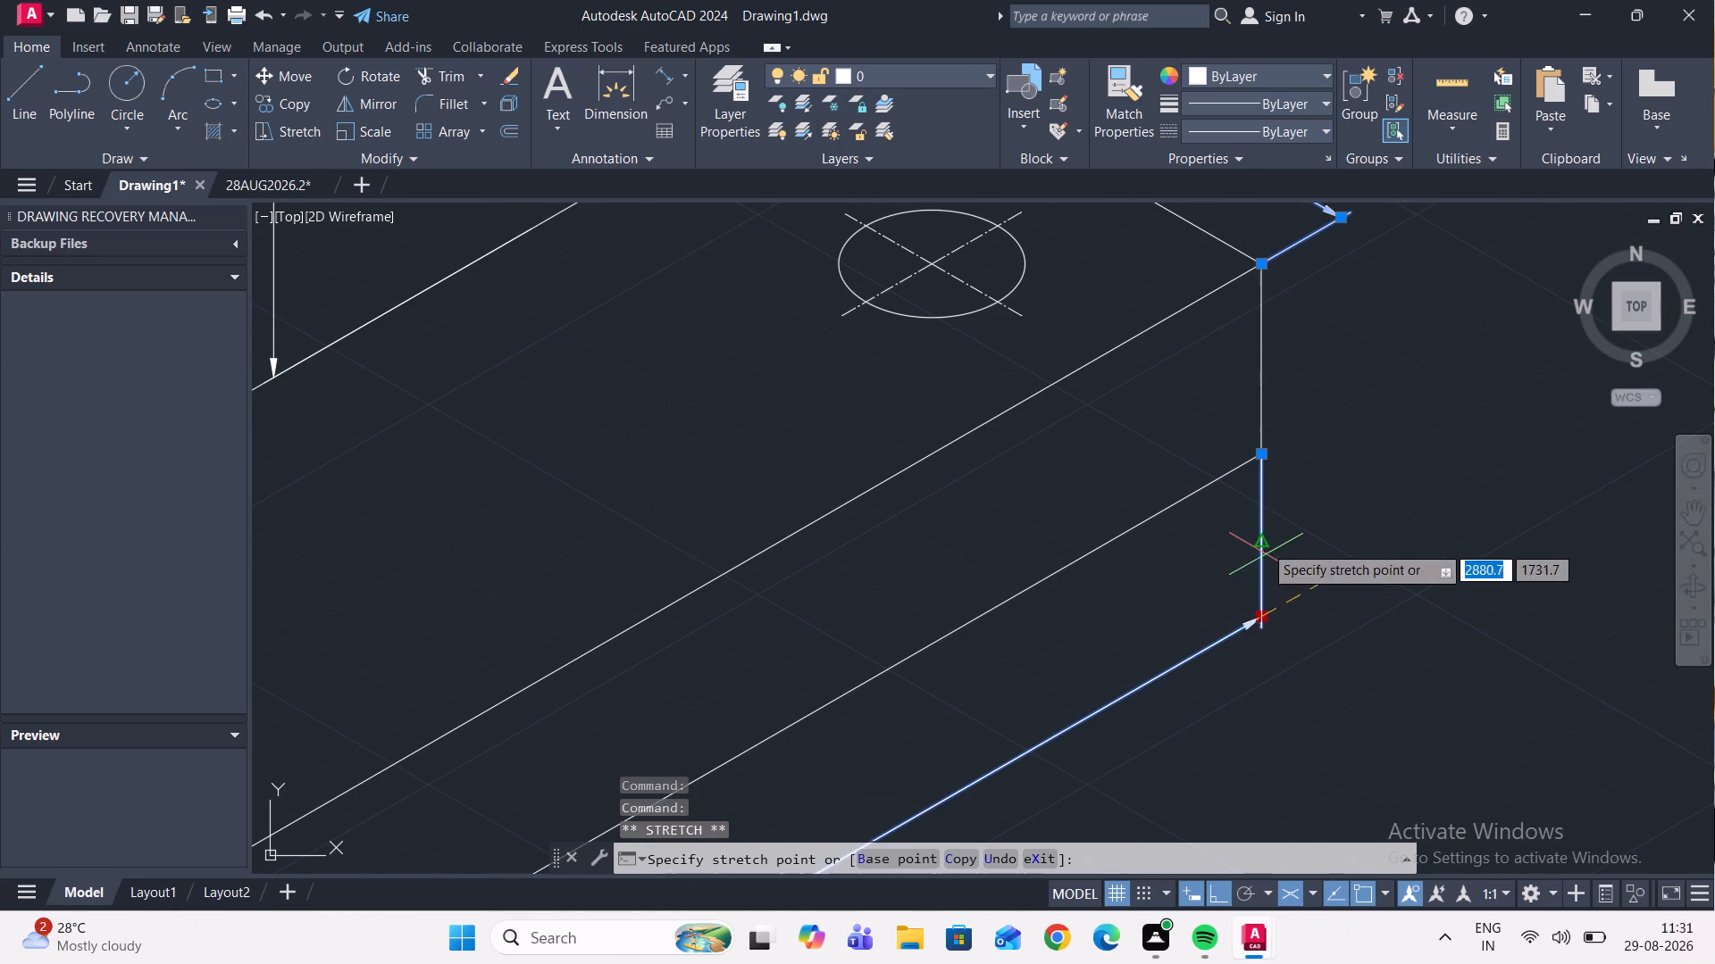
{"action": "left_click", "coordinate": [1263, 550]}
Move the other 225 dimension line up so that it meets the first 225 dimension line's end below the base's front corner.
{"action": "scroll", "coordinate": [1263, 550], "scroll_direction": "down", "scroll_amount": 3}
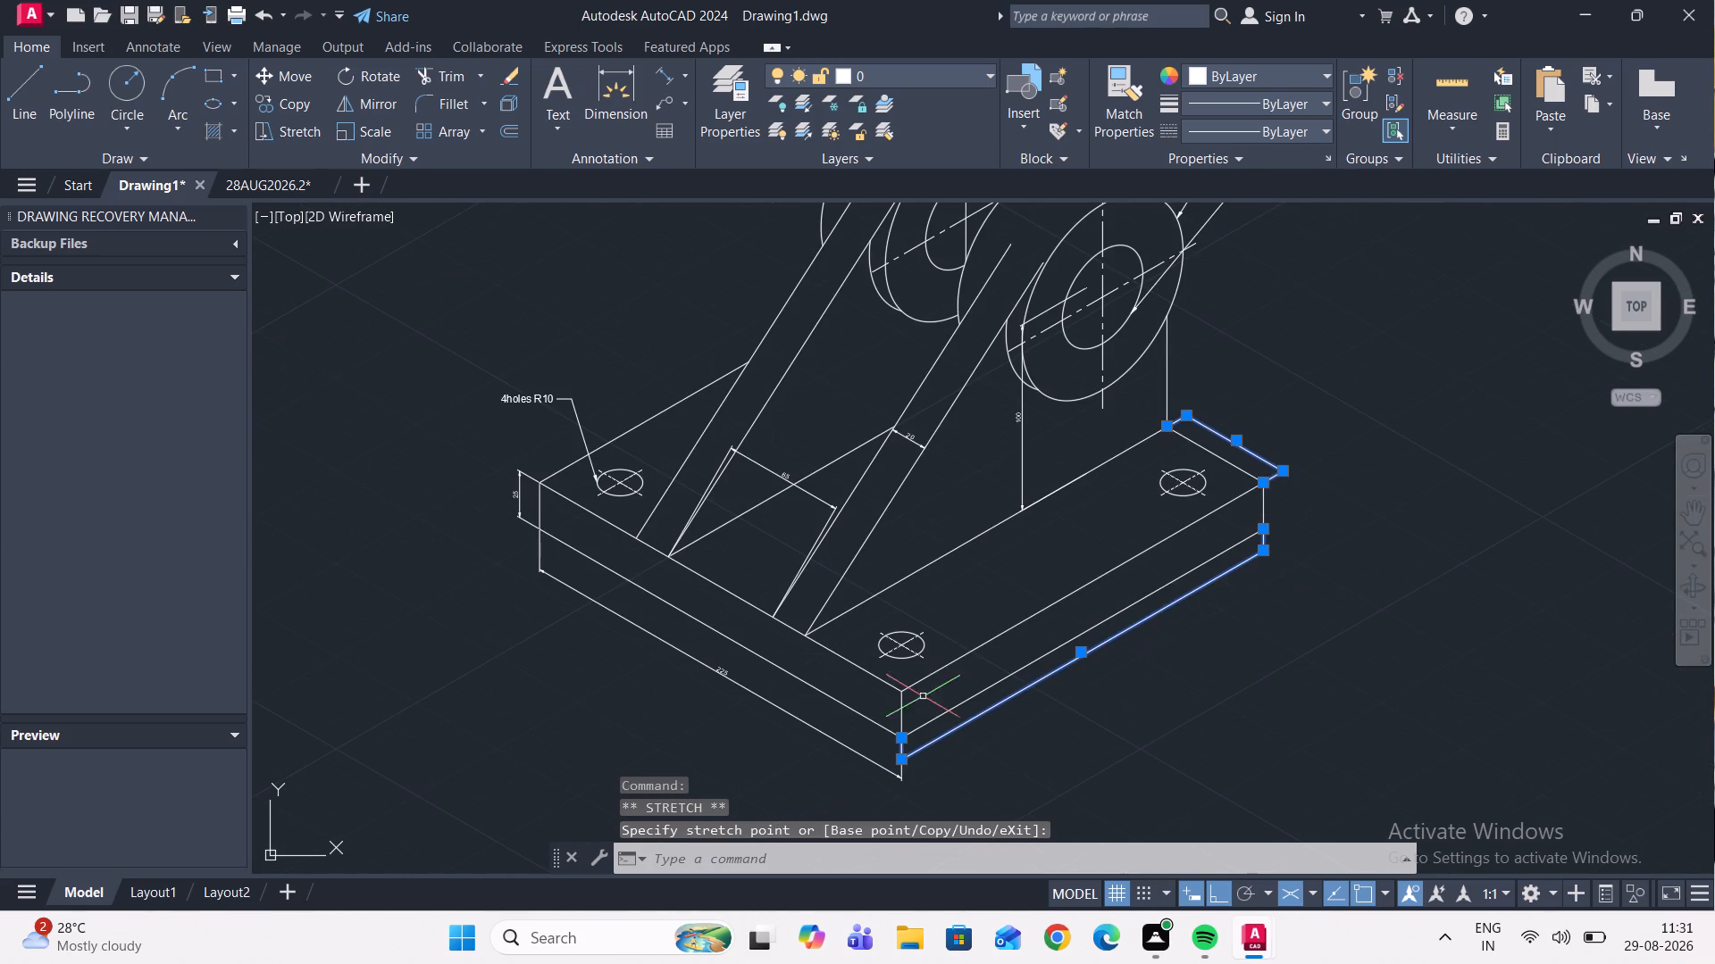
{"action": "scroll", "coordinate": [827, 748], "scroll_direction": "up", "scroll_amount": 1}
{"action": "scroll", "coordinate": [832, 735], "scroll_direction": "down", "scroll_amount": 3}
{"action": "scroll", "coordinate": [840, 758], "scroll_direction": "up", "scroll_amount": 2}
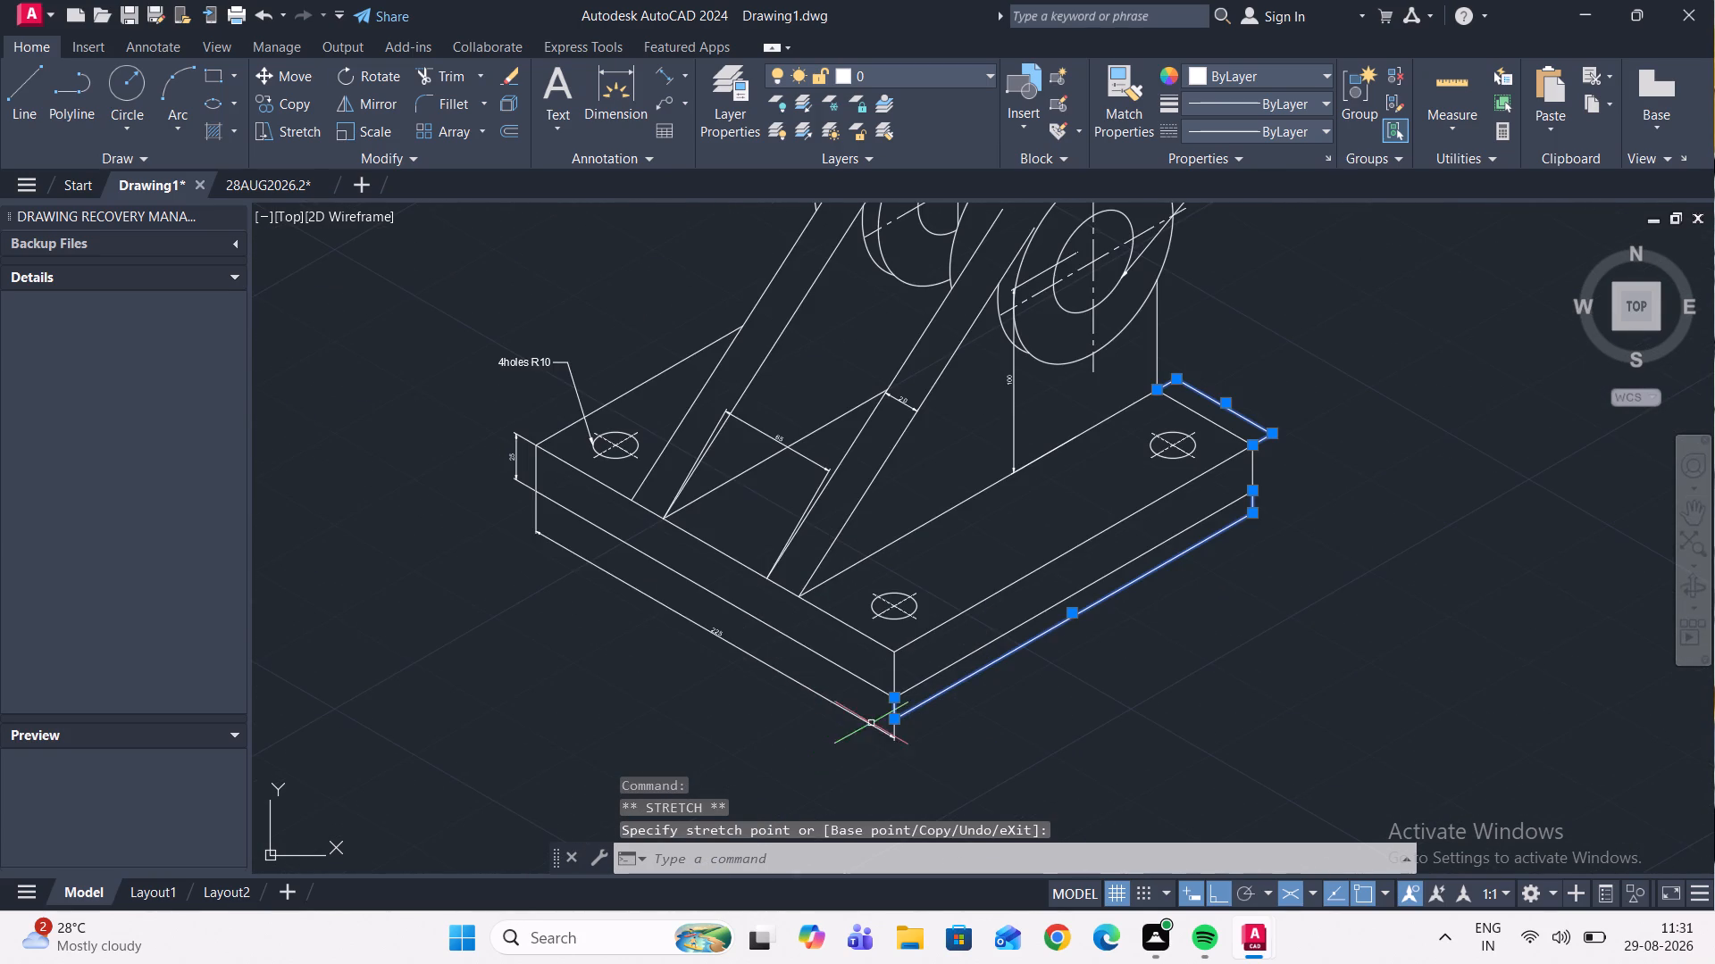
{"action": "scroll", "coordinate": [883, 735], "scroll_direction": "up", "scroll_amount": 3}
{"action": "left_click", "coordinate": [904, 742]}
{"action": "left_click", "coordinate": [921, 752]}
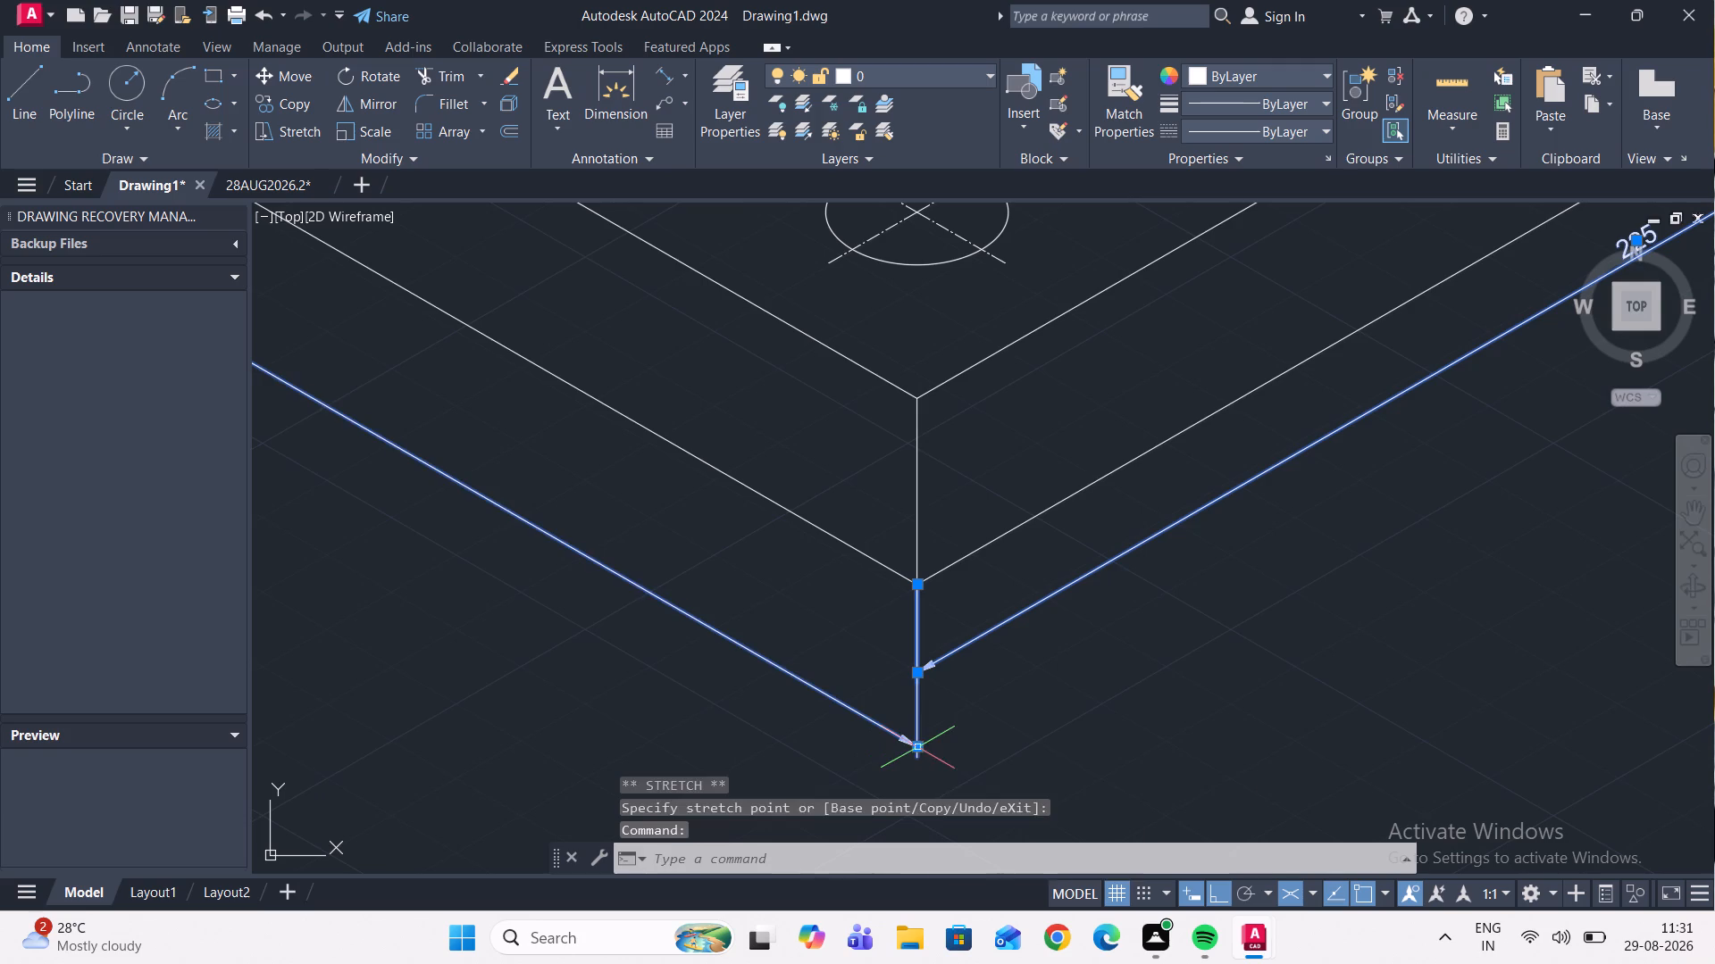
{"action": "left_click", "coordinate": [915, 675]}
Move the 25 thickness dimension closer to the base's corner edge and clear the selection.
{"action": "scroll", "coordinate": [915, 674], "scroll_direction": "down", "scroll_amount": 3}
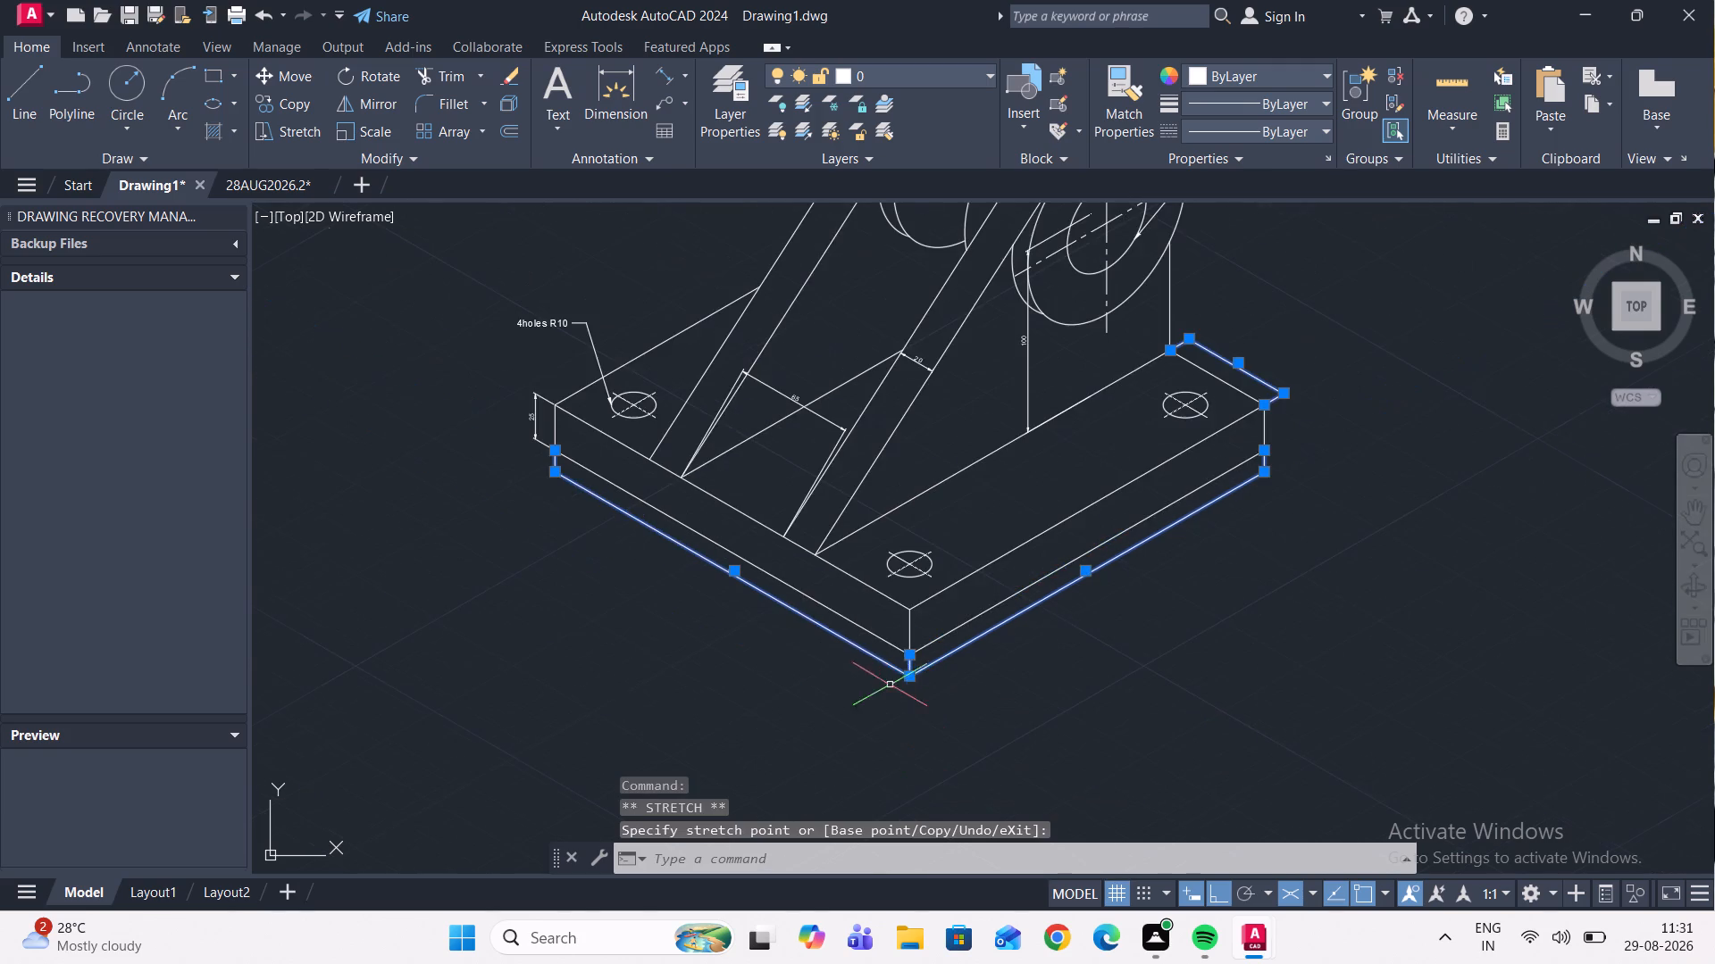
{"action": "scroll", "coordinate": [568, 479], "scroll_direction": "down", "scroll_amount": 1}
{"action": "scroll", "coordinate": [501, 406], "scroll_direction": "up", "scroll_amount": 3}
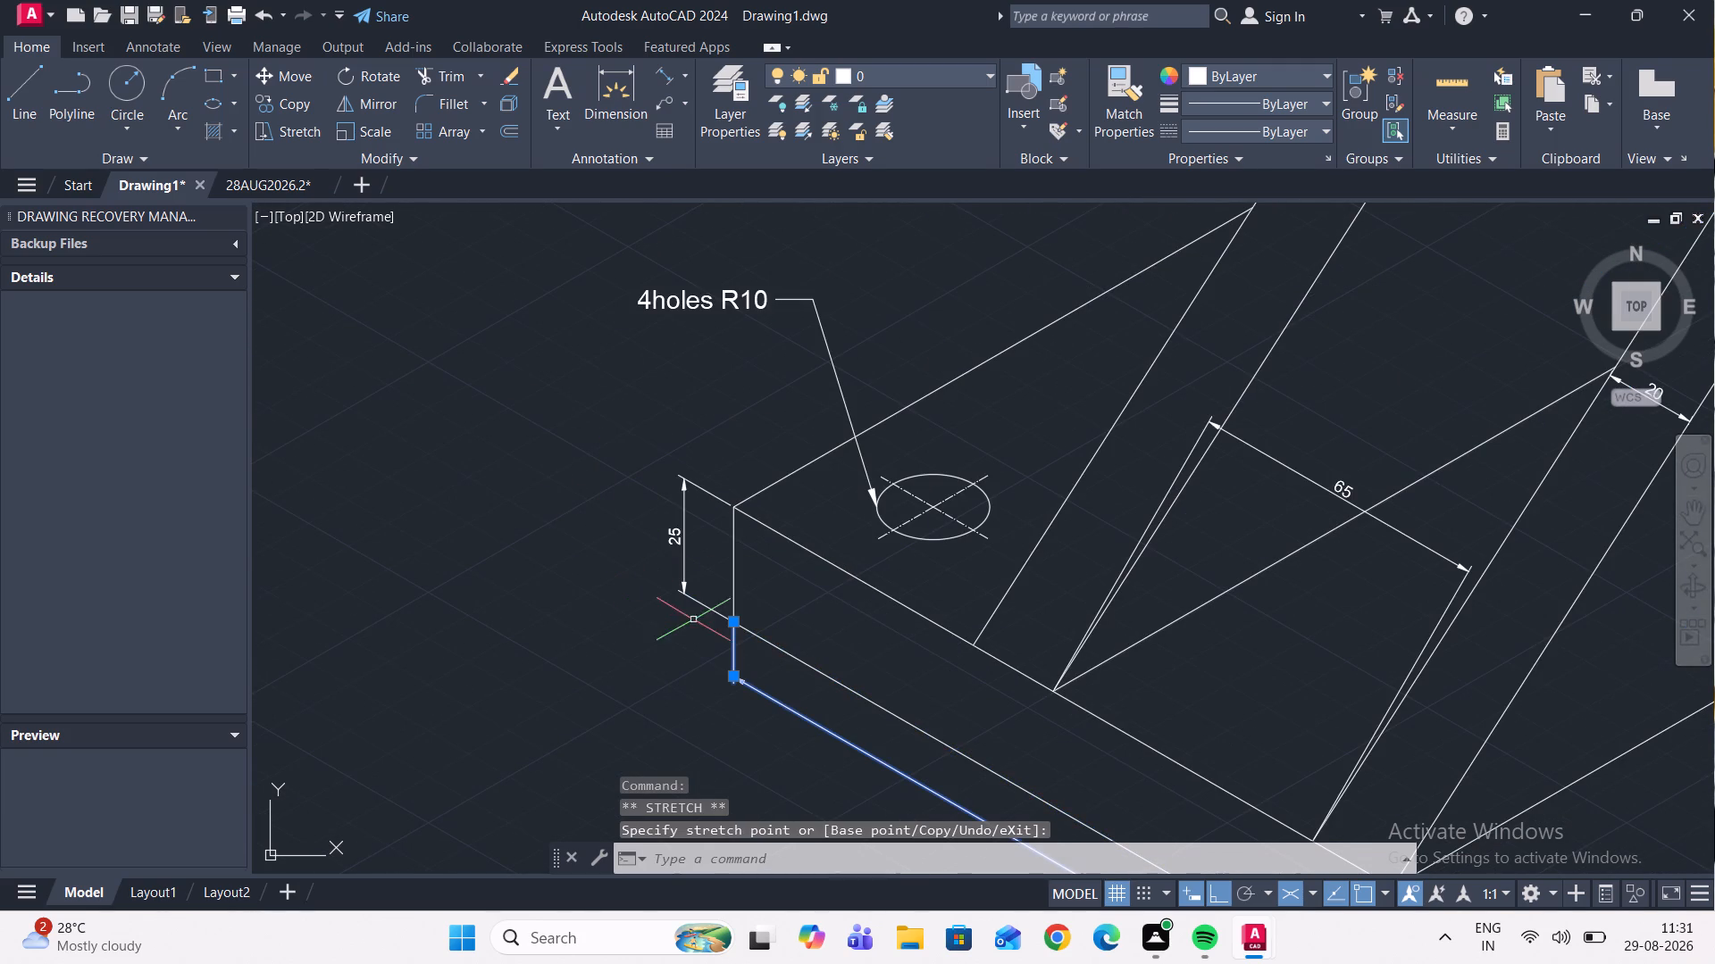
{"action": "left_click", "coordinate": [684, 593]}
{"action": "left_click", "coordinate": [684, 593]}
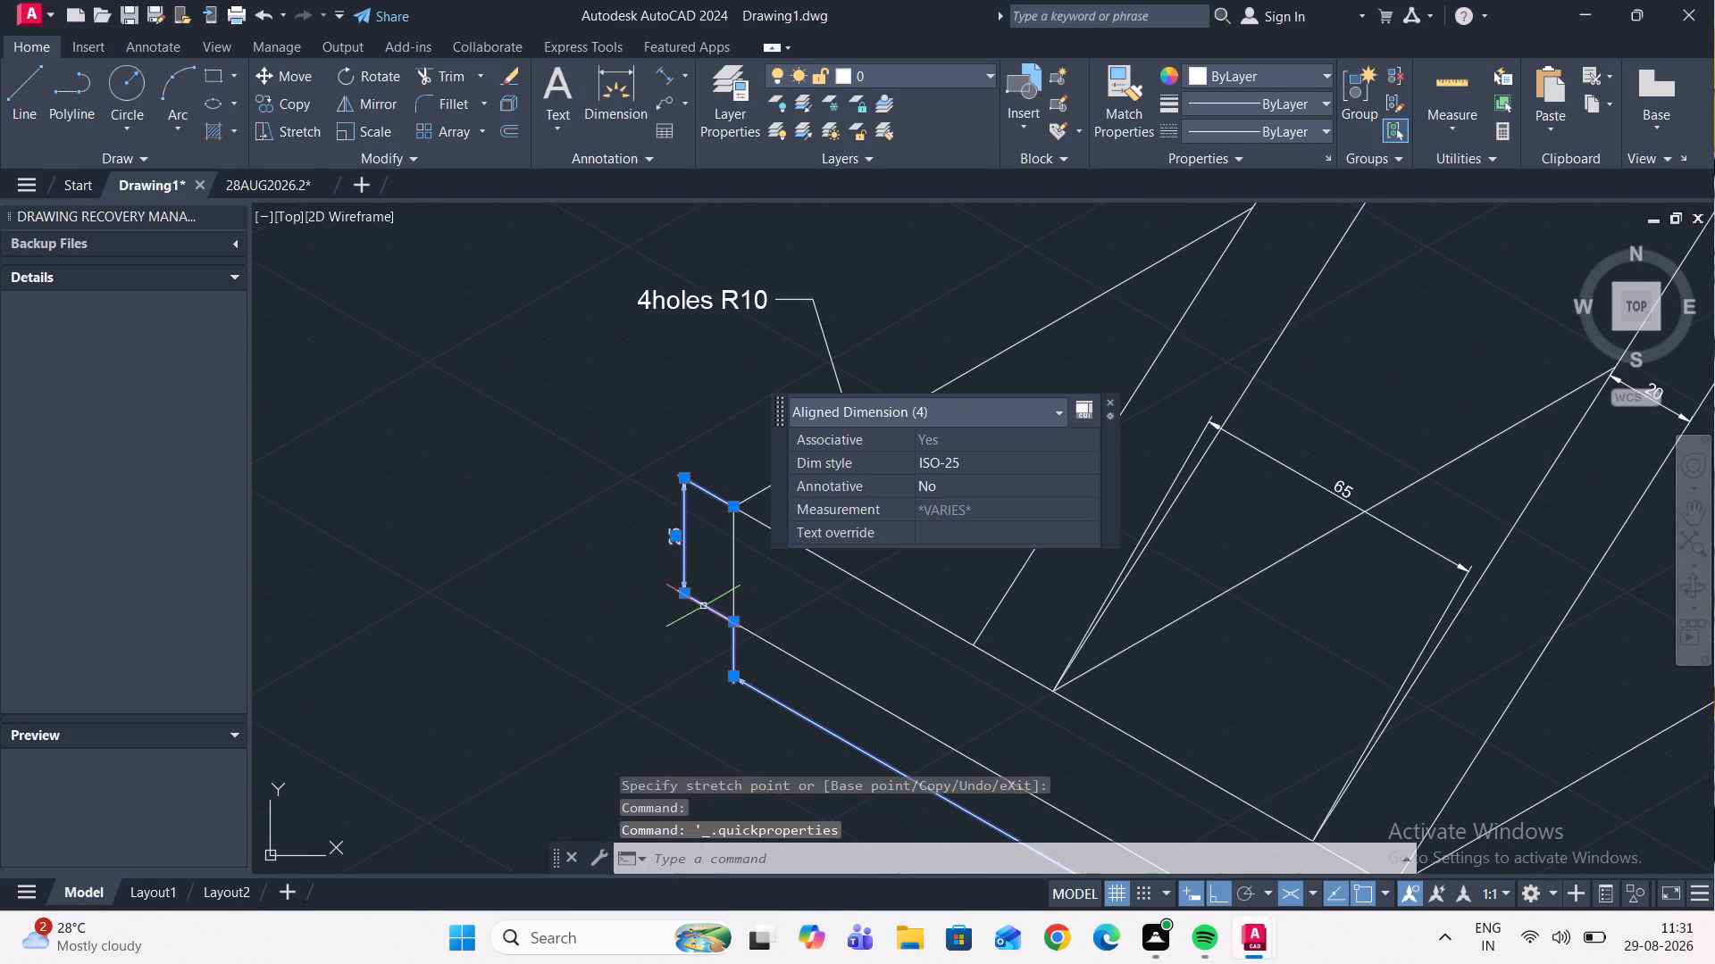
{"action": "left_click", "coordinate": [688, 595]}
{"action": "left_click", "coordinate": [700, 599]}
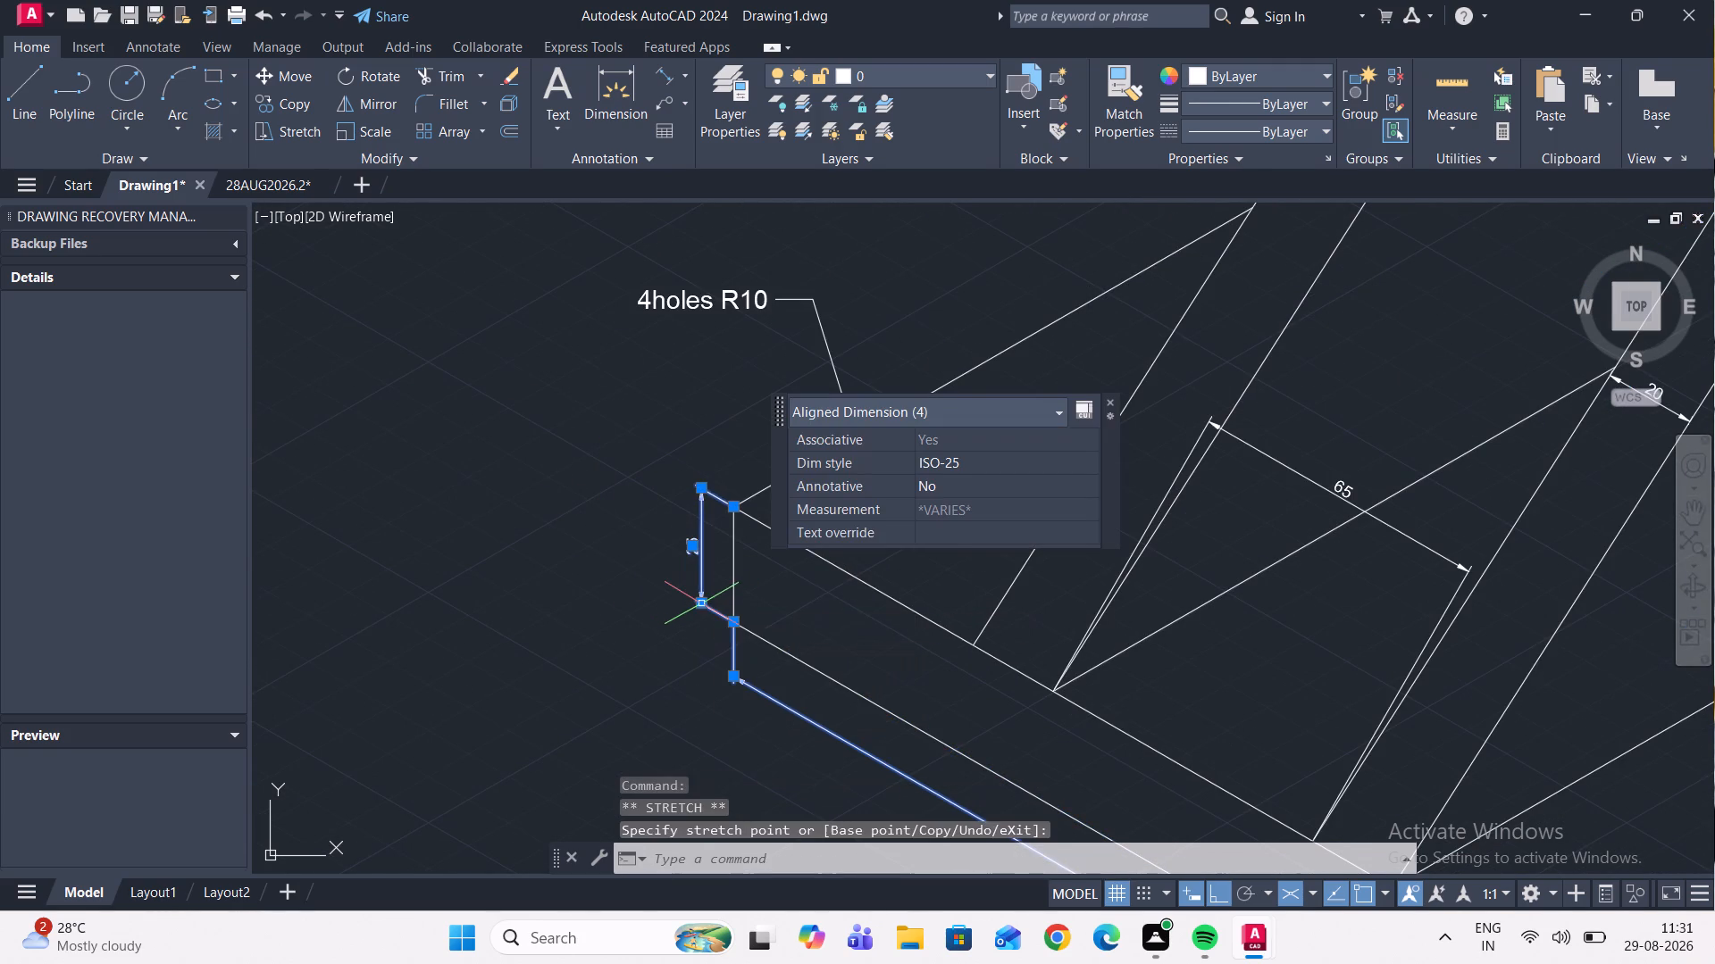
{"action": "scroll", "coordinate": [700, 599], "scroll_direction": "down", "scroll_amount": 3}
{"action": "scroll", "coordinate": [782, 484], "scroll_direction": "down", "scroll_amount": 2}
{"action": "scroll", "coordinate": [745, 238], "scroll_direction": "down", "scroll_amount": 3}
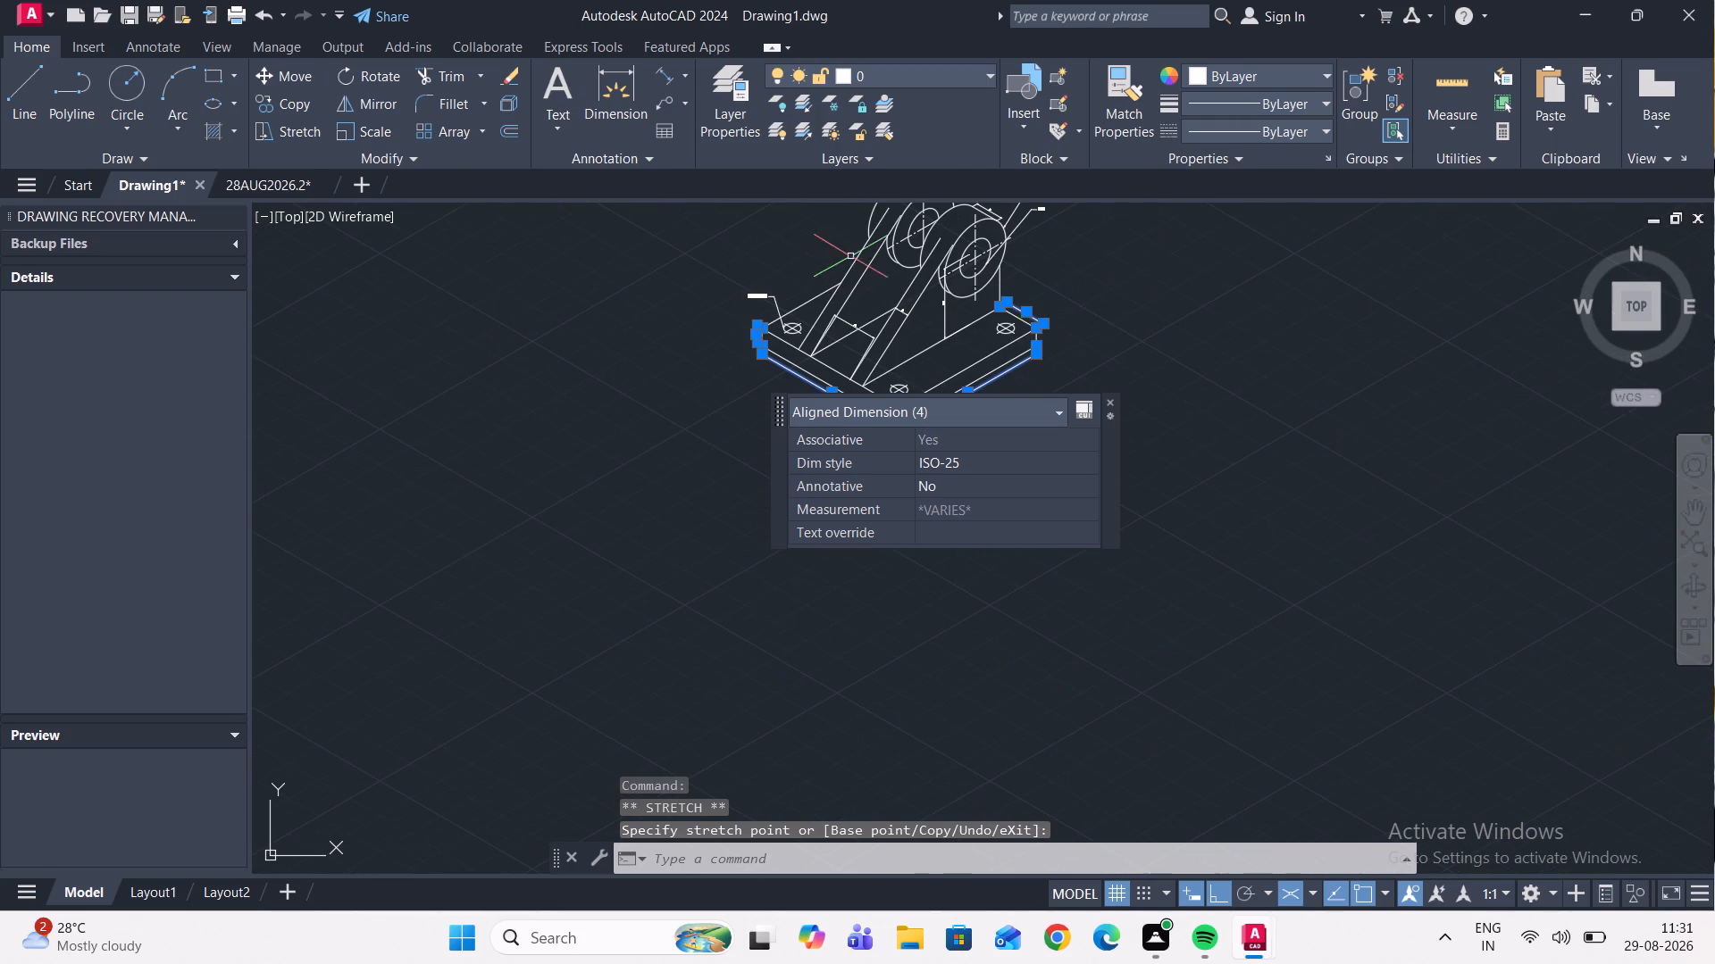
{"action": "key", "text": "Escape"}
{"action": "scroll", "coordinate": [907, 253], "scroll_direction": "down", "scroll_amount": 2}
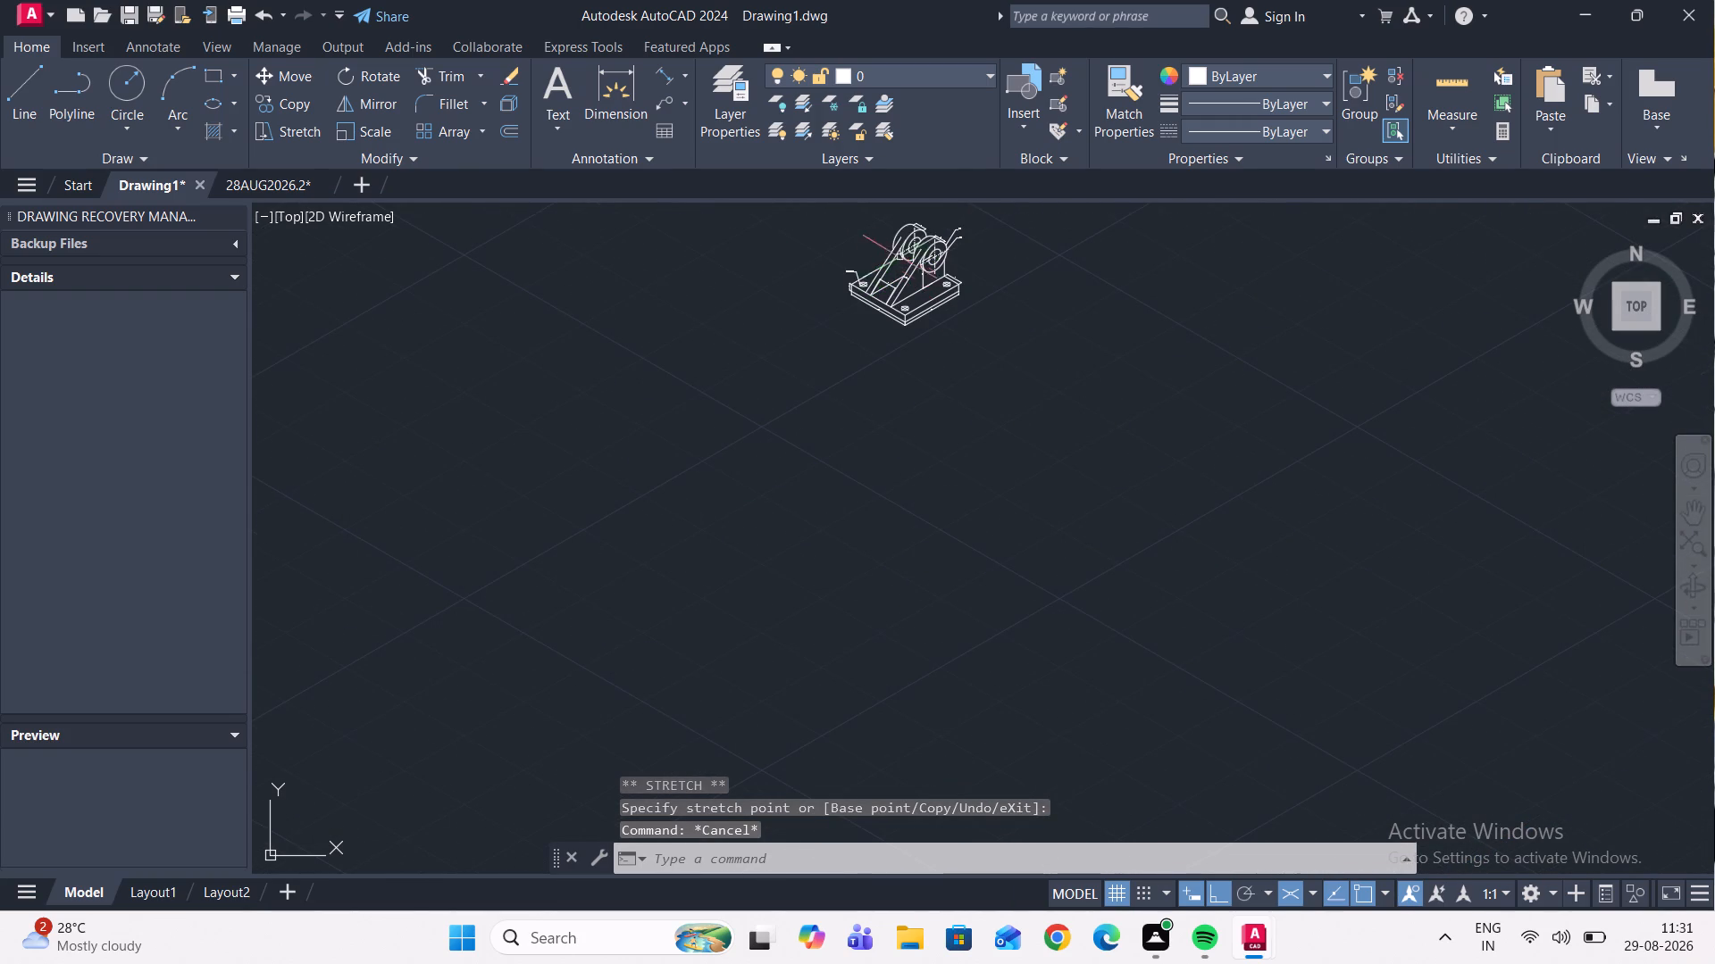
{"action": "scroll", "coordinate": [921, 220], "scroll_direction": "up", "scroll_amount": 3}
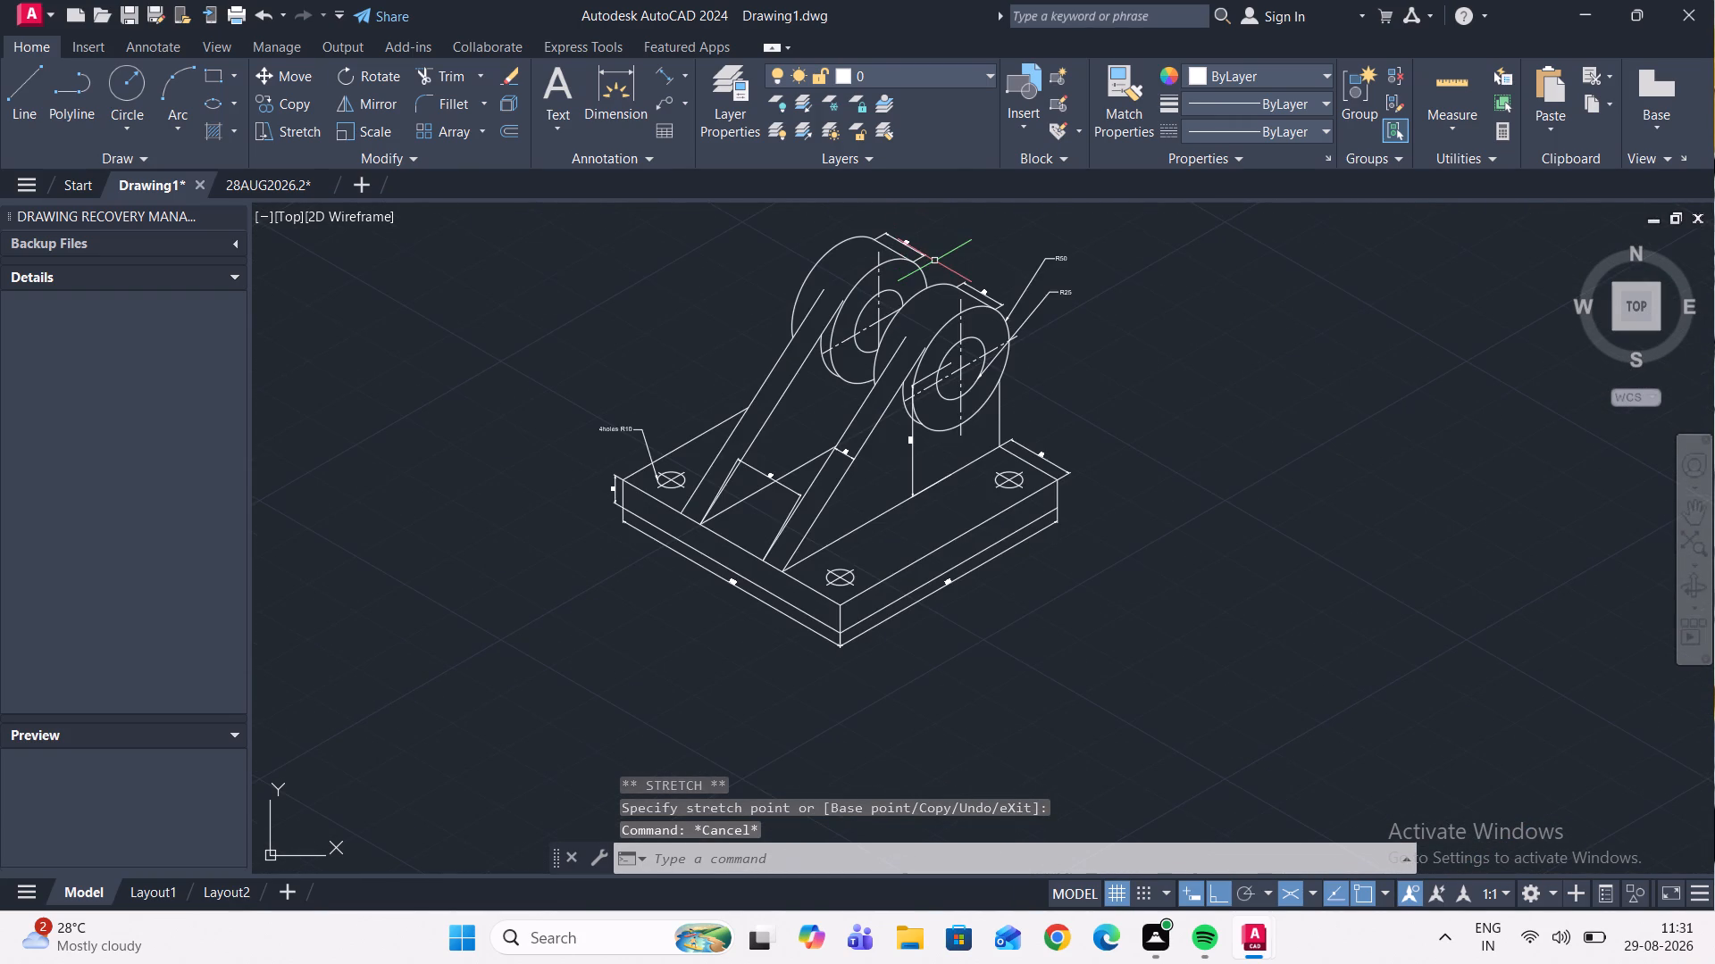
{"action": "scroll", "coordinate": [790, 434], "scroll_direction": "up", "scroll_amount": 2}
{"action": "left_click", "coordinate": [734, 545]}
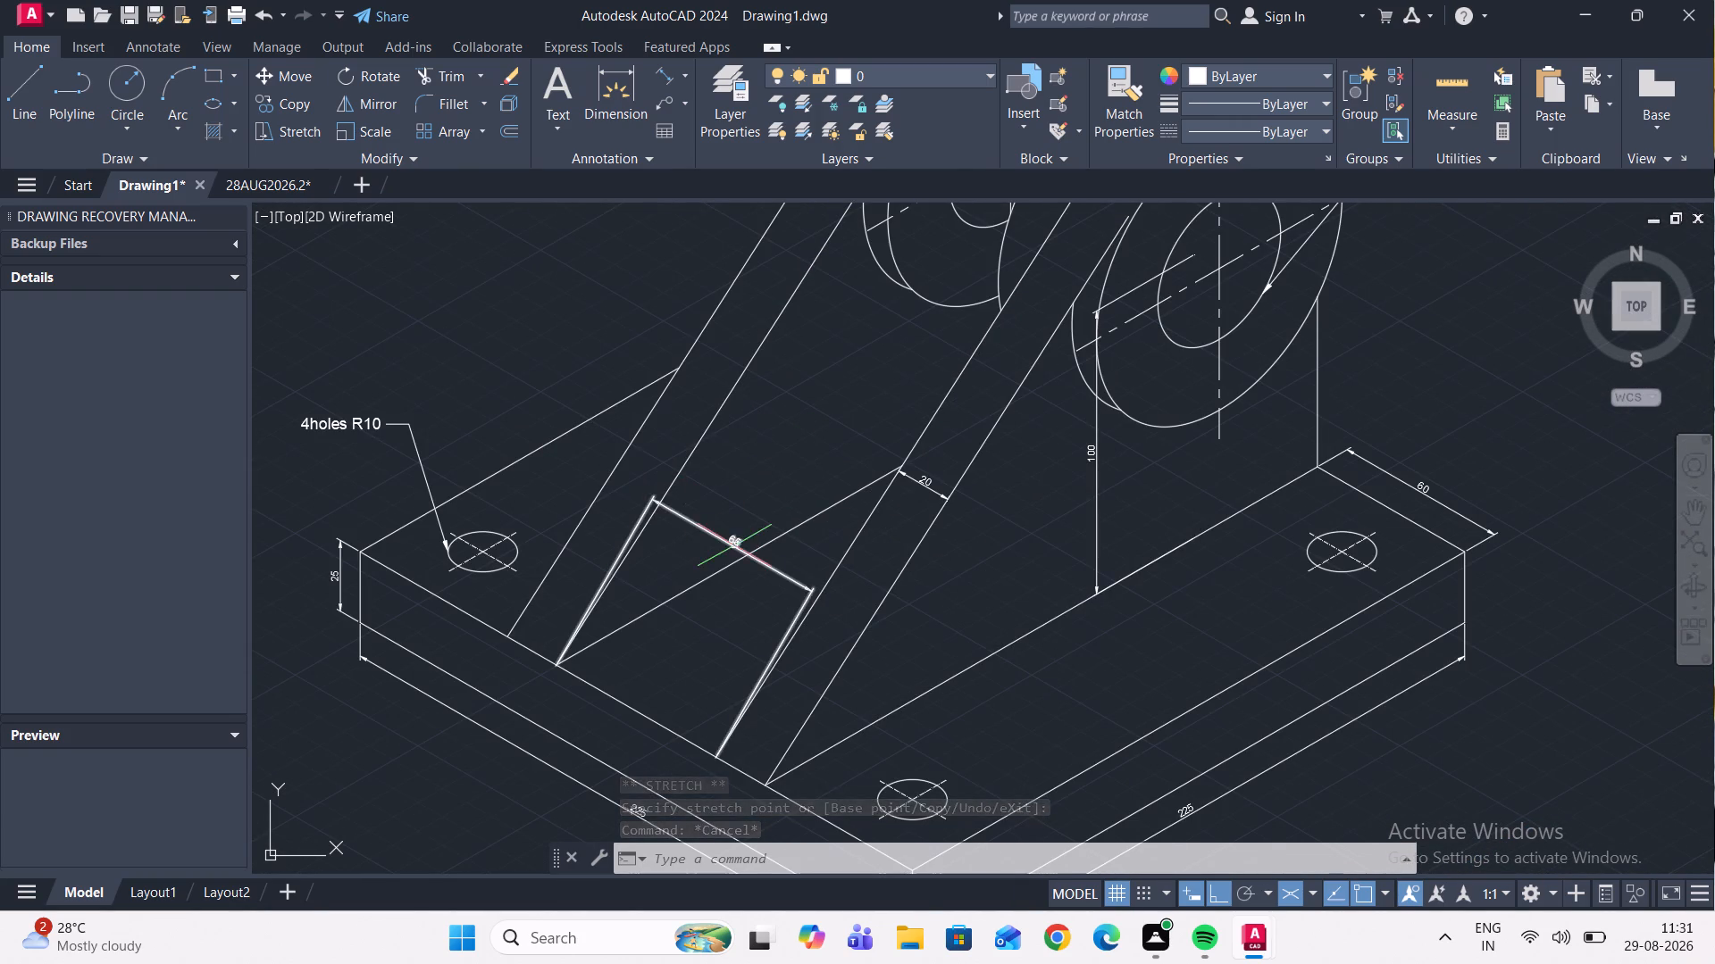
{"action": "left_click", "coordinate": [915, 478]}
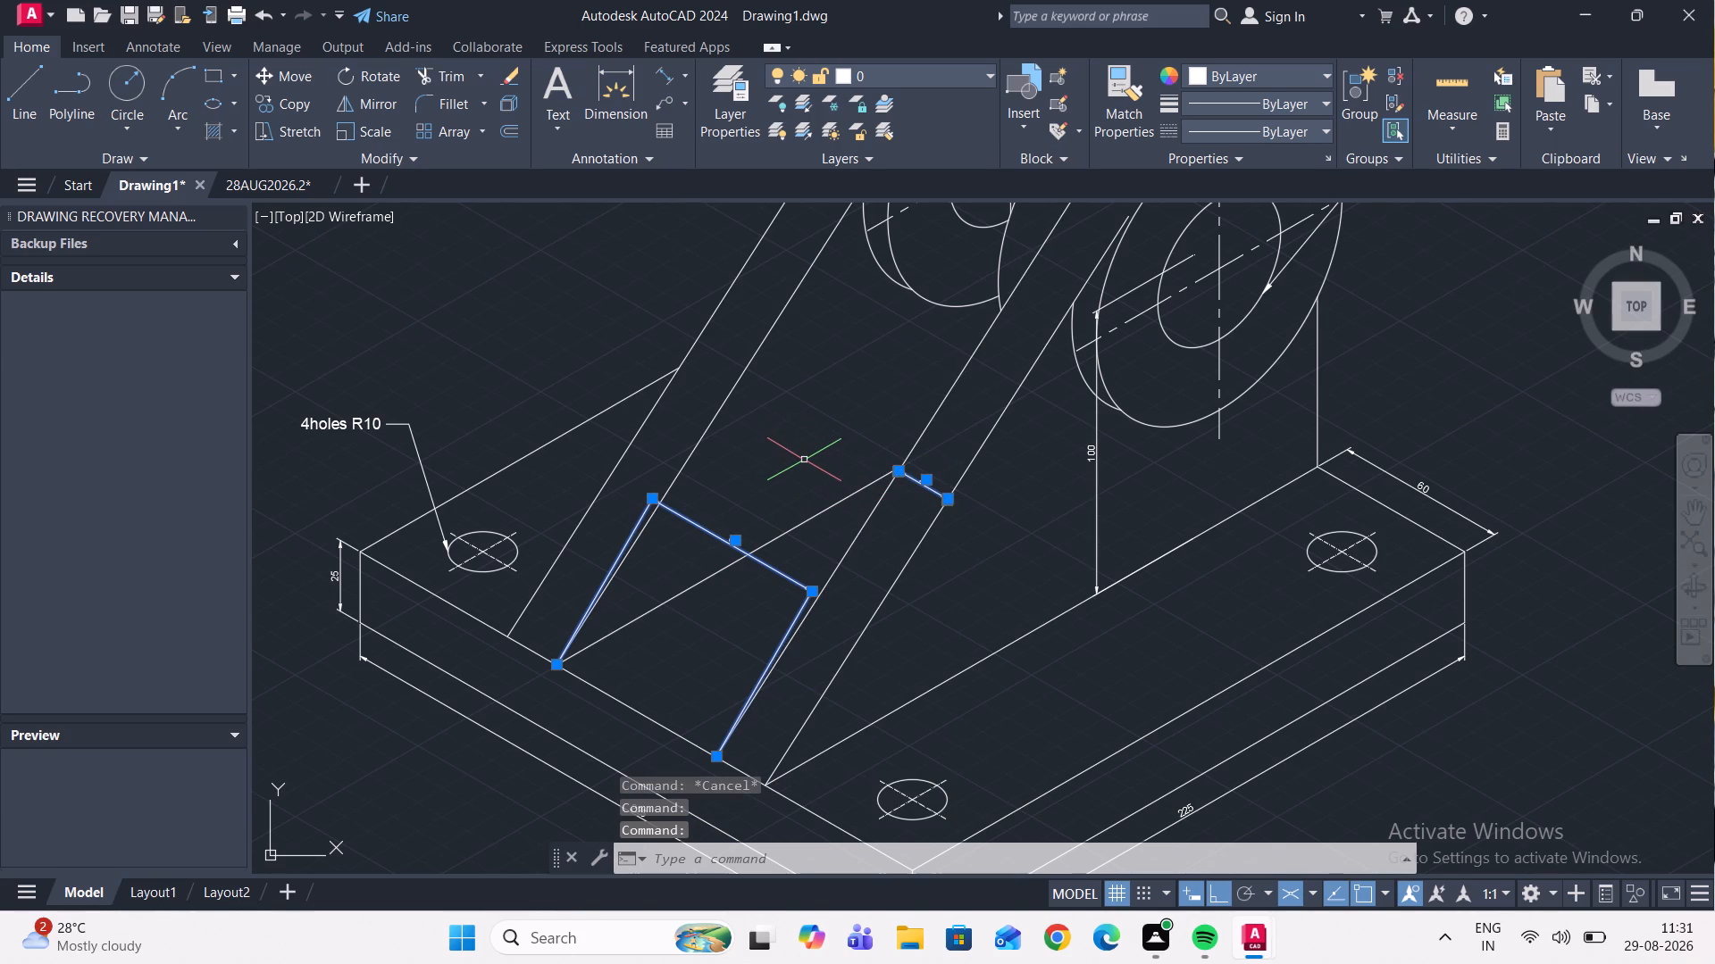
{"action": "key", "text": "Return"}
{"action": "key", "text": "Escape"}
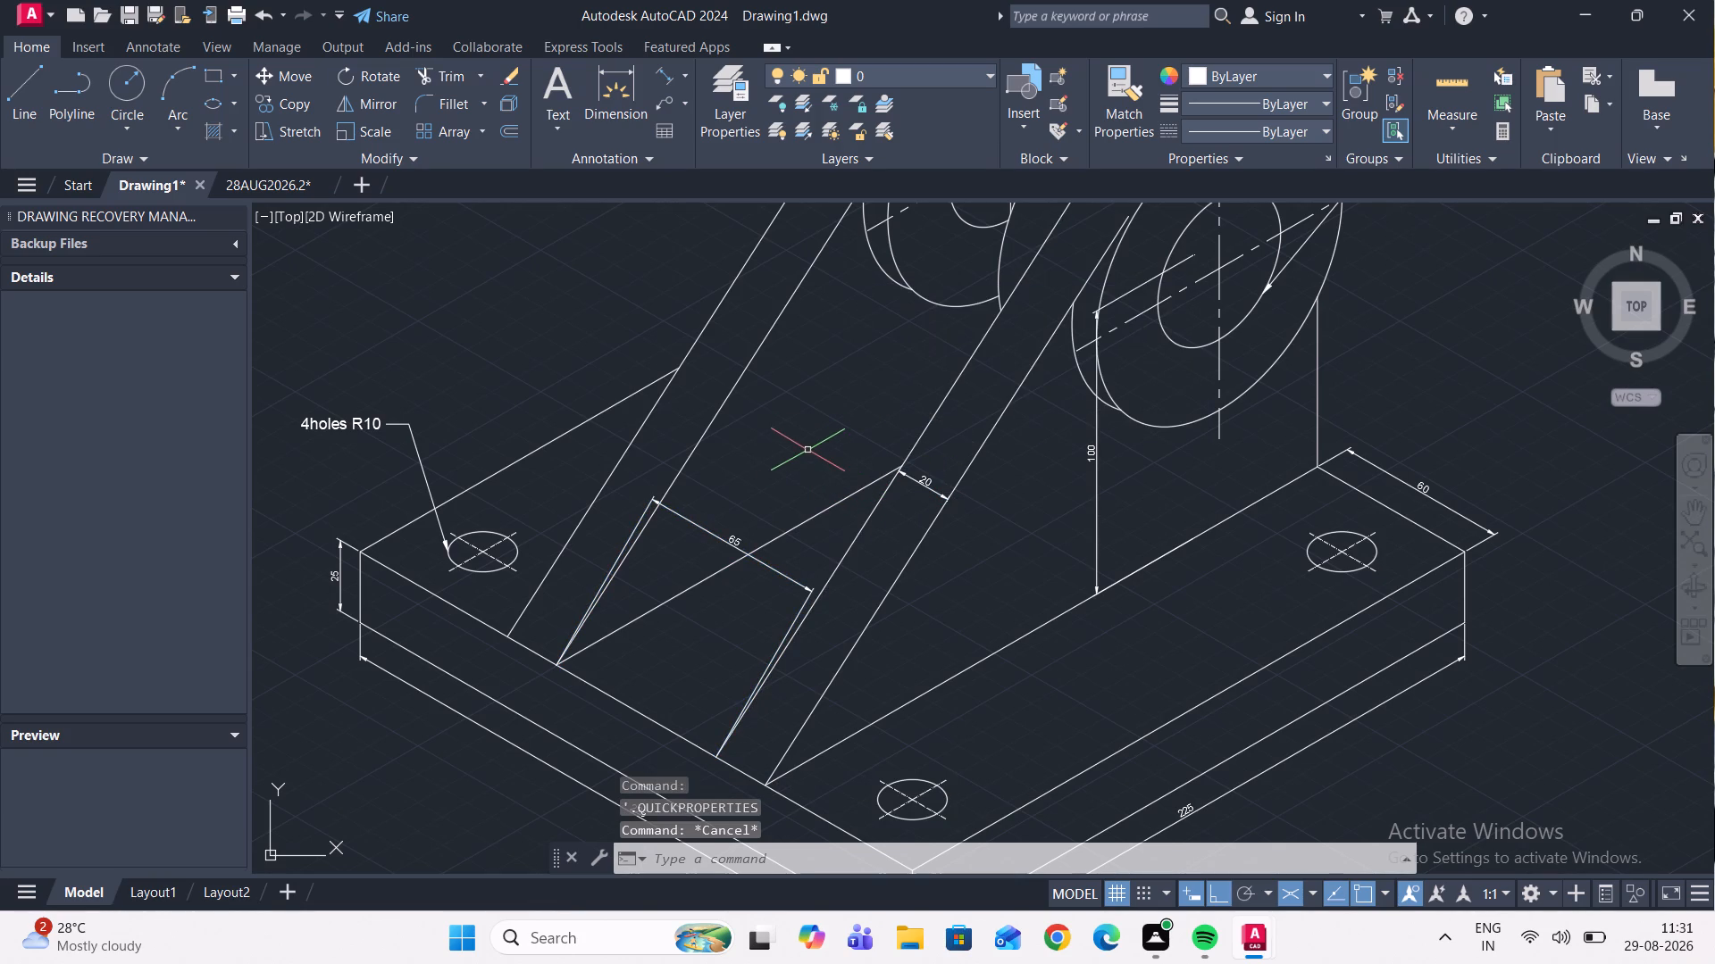
Oblique the 65 and 20 dimensions between the sloping ribs, picking two points along the sloping rib edge for the angle.
{"action": "type", "text": "DI"}
{"action": "key", "text": "m"}
{"action": "type", "text": "ED"}
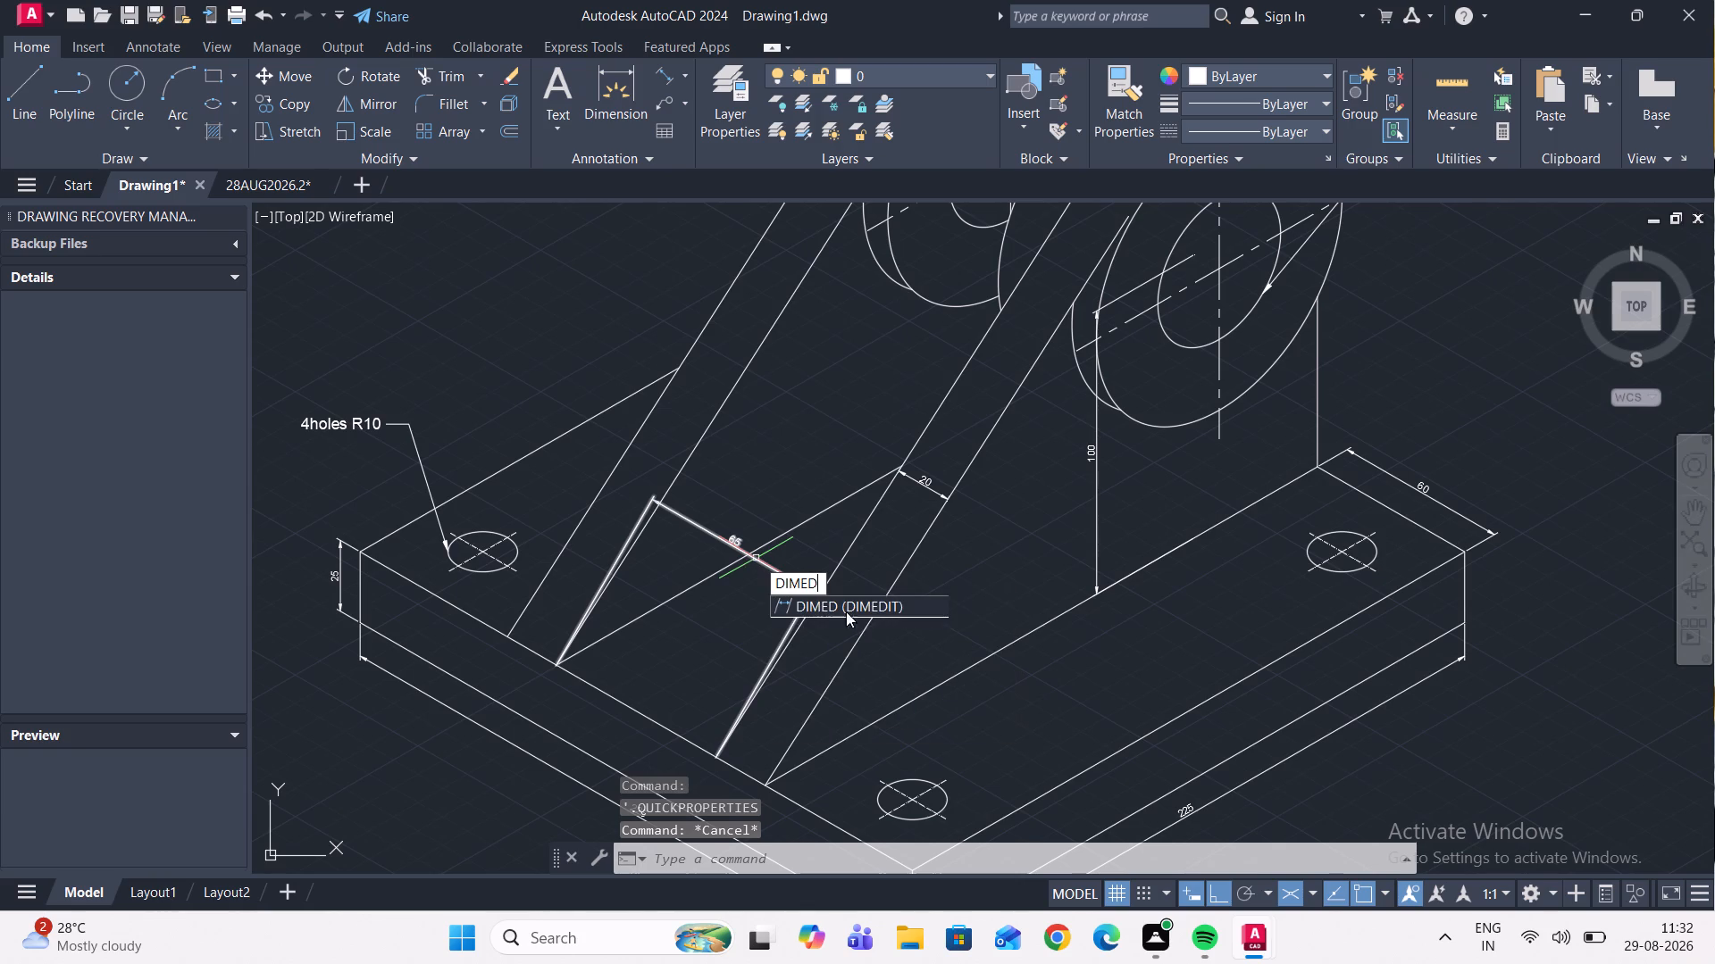
{"action": "left_click", "coordinate": [864, 604]}
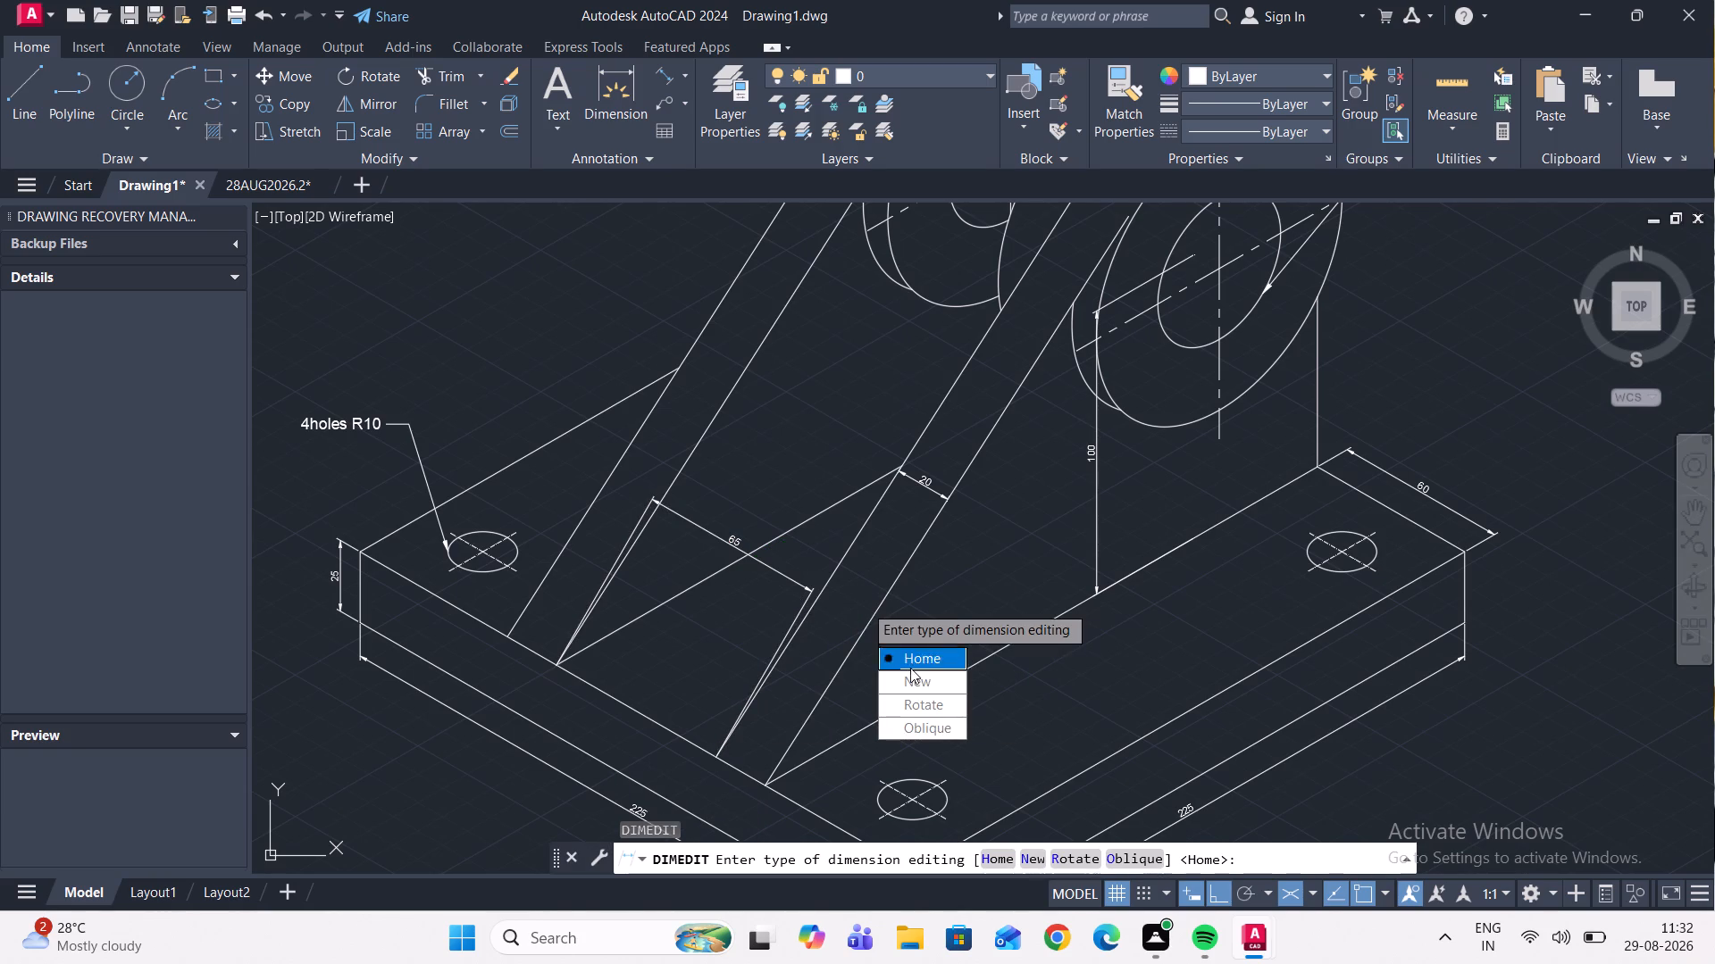
{"action": "left_click_drag", "start_coordinate": [917, 727], "coordinate": [864, 604]}
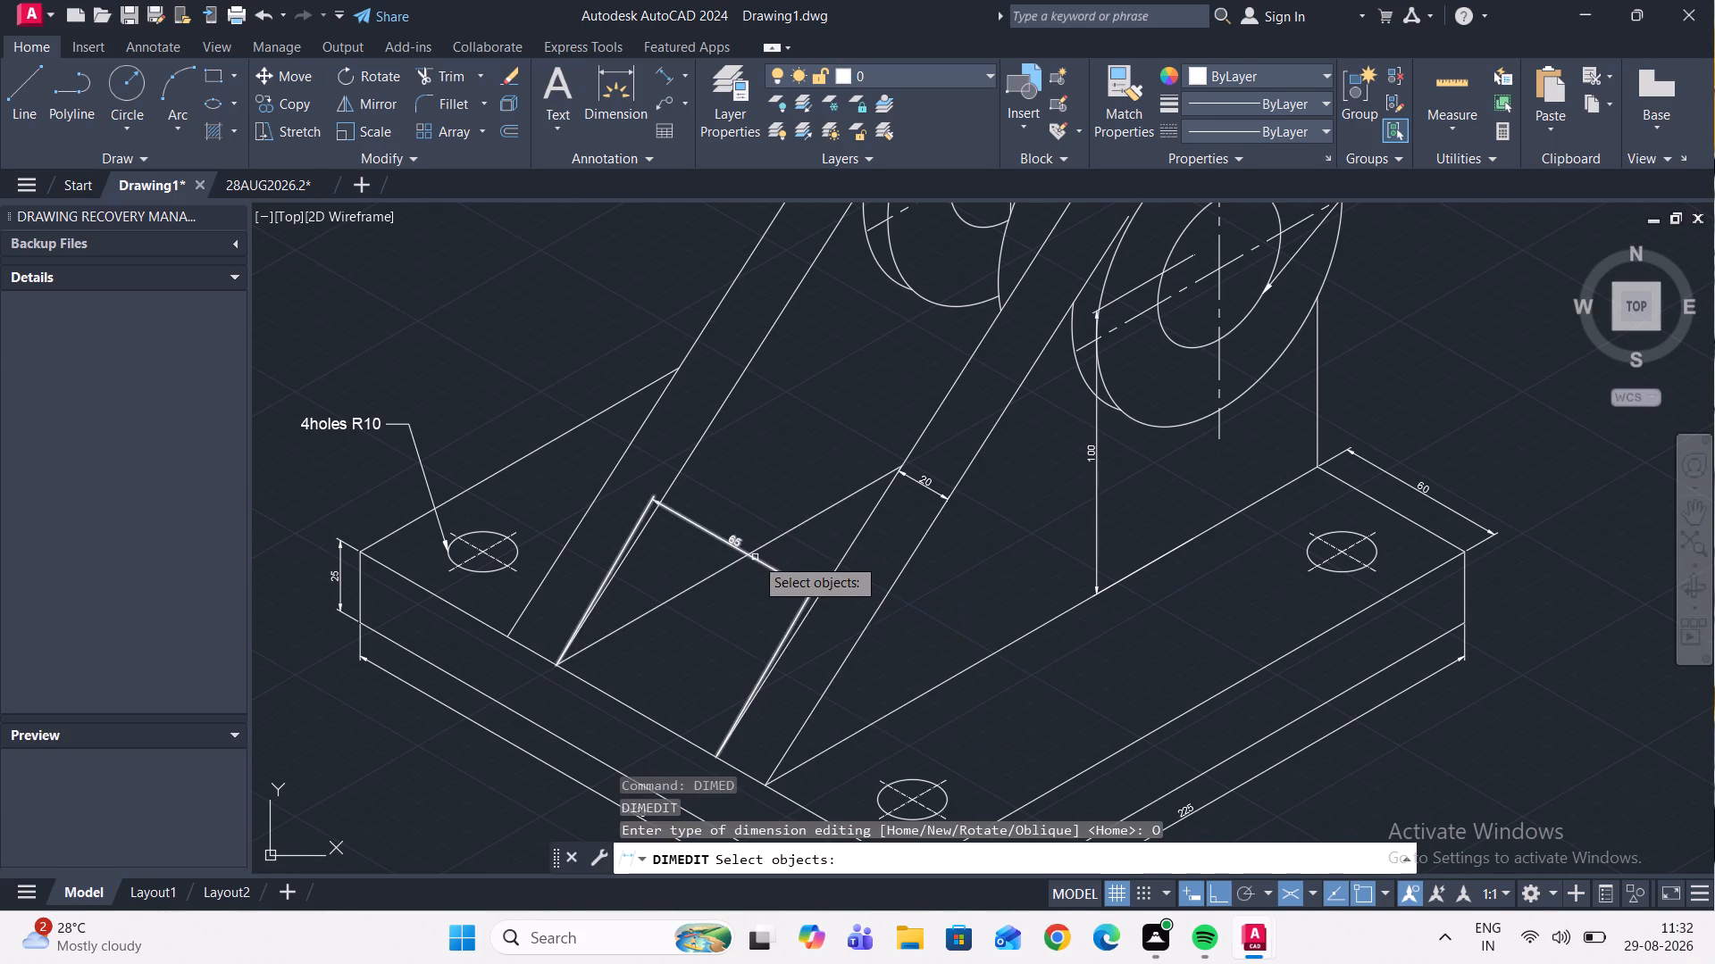
{"action": "left_click", "coordinate": [755, 557]}
{"action": "left_click", "coordinate": [925, 486]}
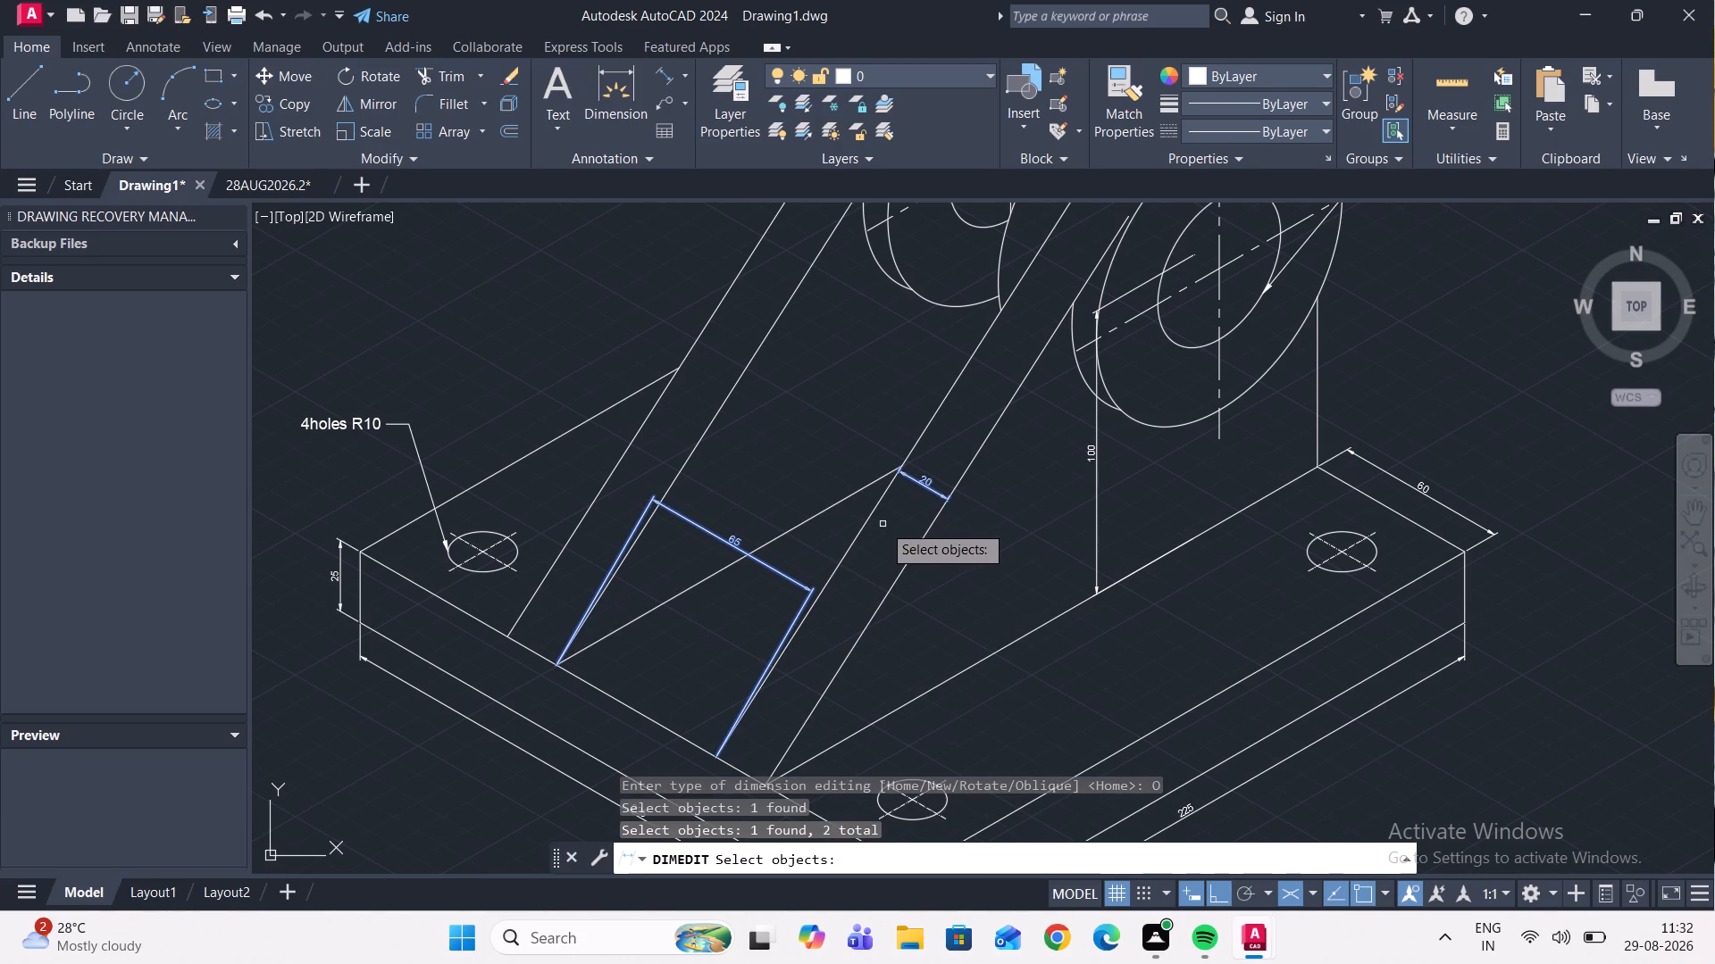
{"action": "key", "text": "Return"}
{"action": "left_click", "coordinate": [841, 559]}
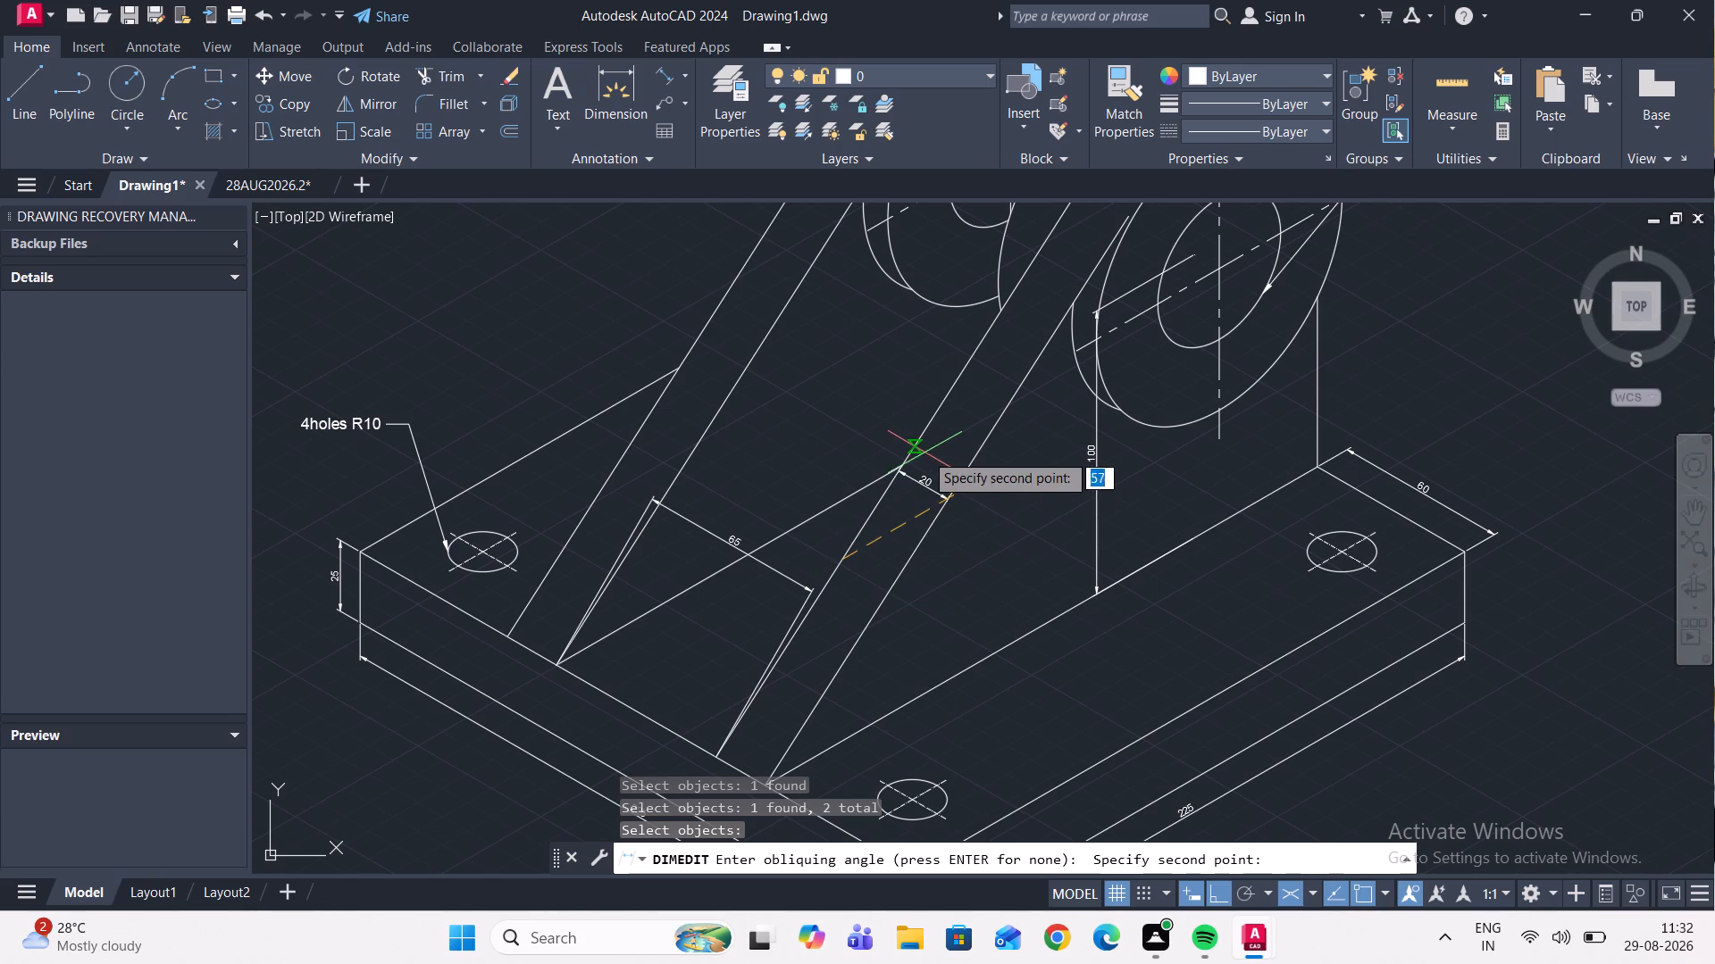
{"action": "left_click", "coordinate": [906, 451]}
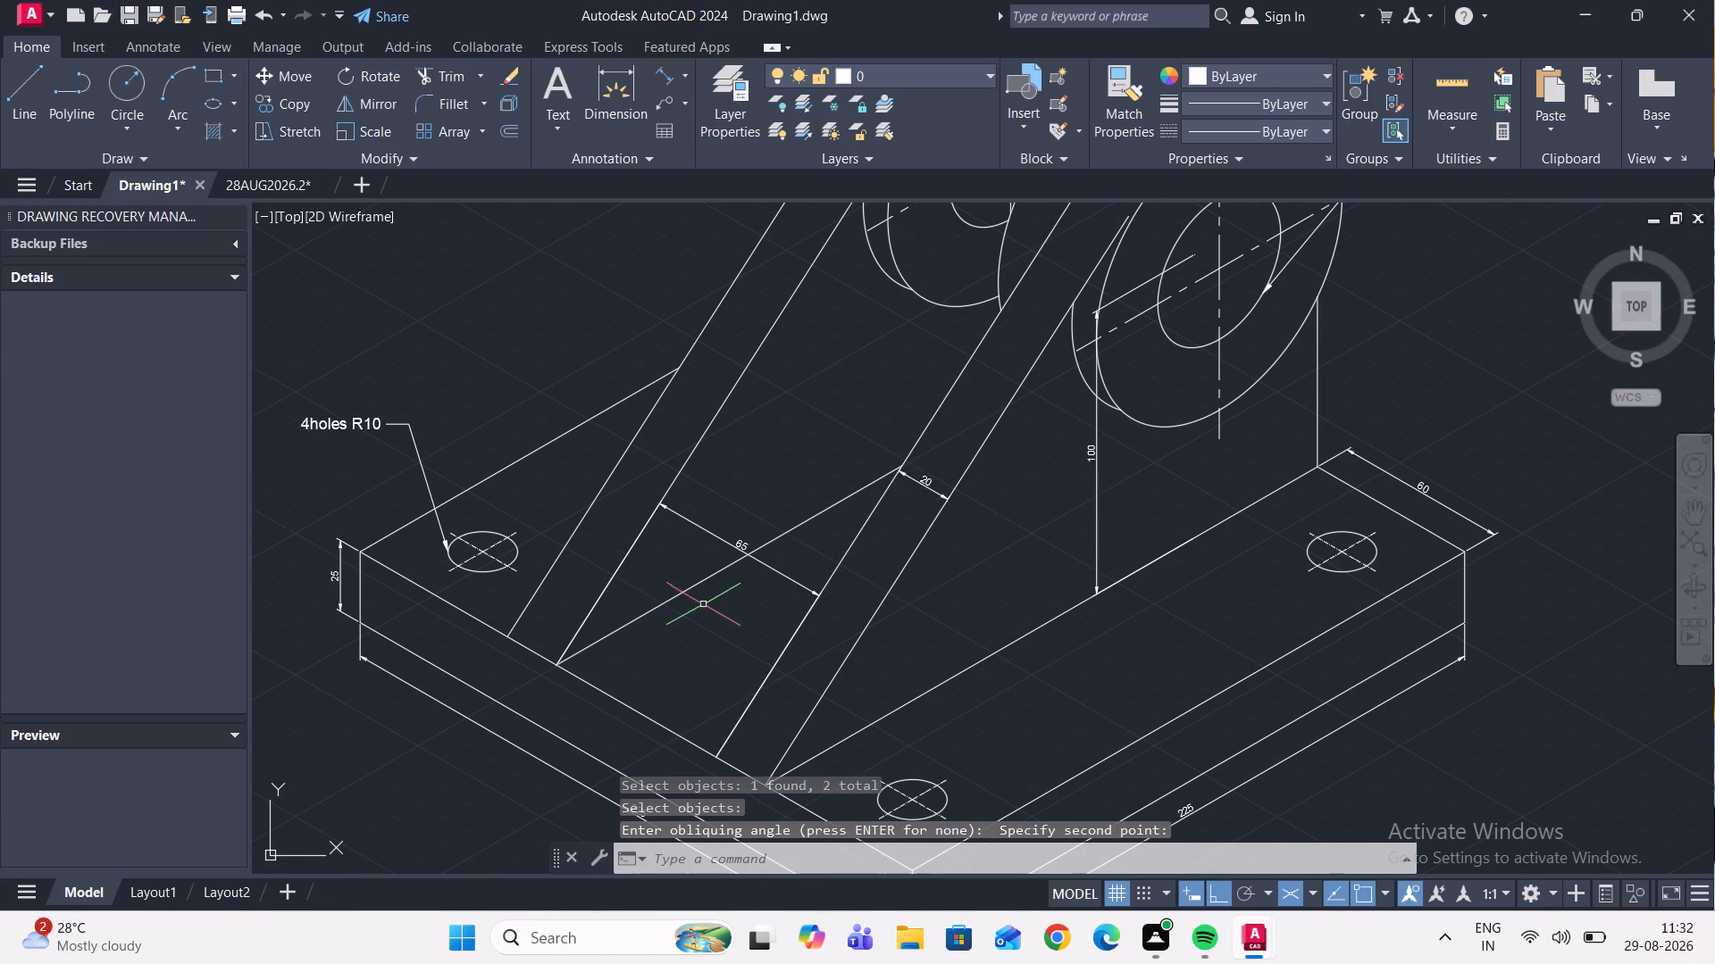
Examine the dimensioned isometric part, checking the base, sloping ribs, round upright ends, dimensions and leader notes.
{"action": "scroll", "coordinate": [698, 595], "scroll_direction": "up", "scroll_amount": 2}
{"action": "scroll", "coordinate": [683, 558], "scroll_direction": "down", "scroll_amount": 4}
{"action": "scroll", "coordinate": [711, 619], "scroll_direction": "up", "scroll_amount": 1}
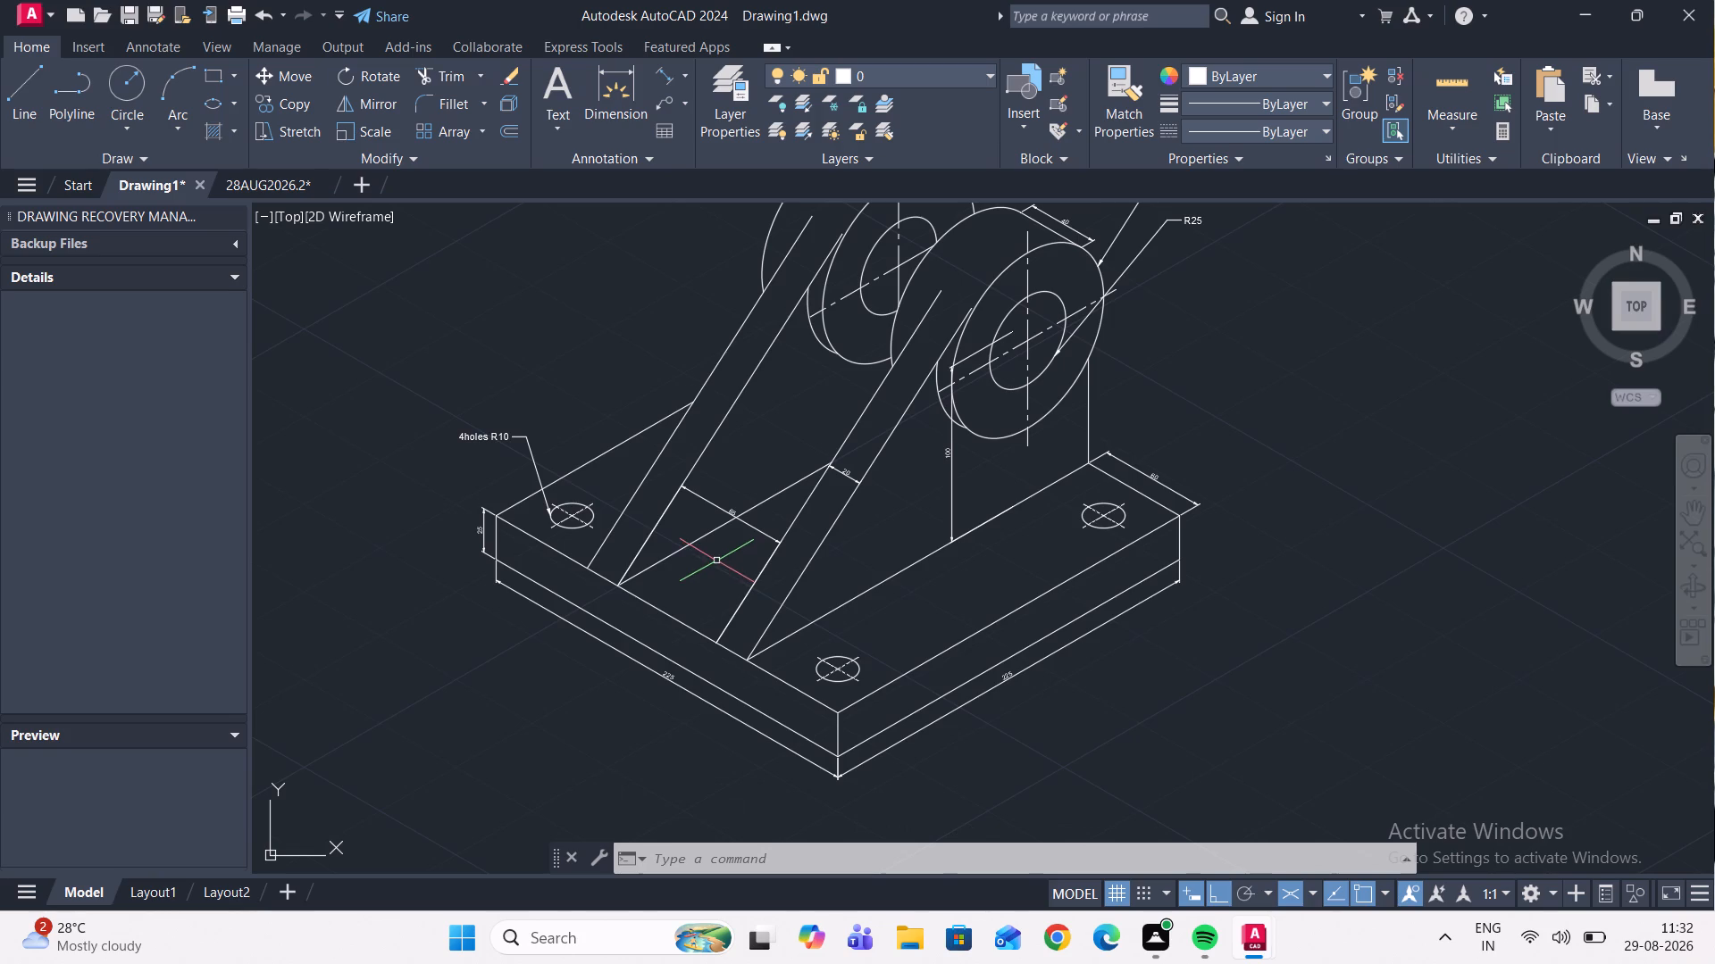
{"action": "scroll", "coordinate": [797, 482], "scroll_direction": "down", "scroll_amount": 2}
{"action": "scroll", "coordinate": [861, 347], "scroll_direction": "up", "scroll_amount": 2}
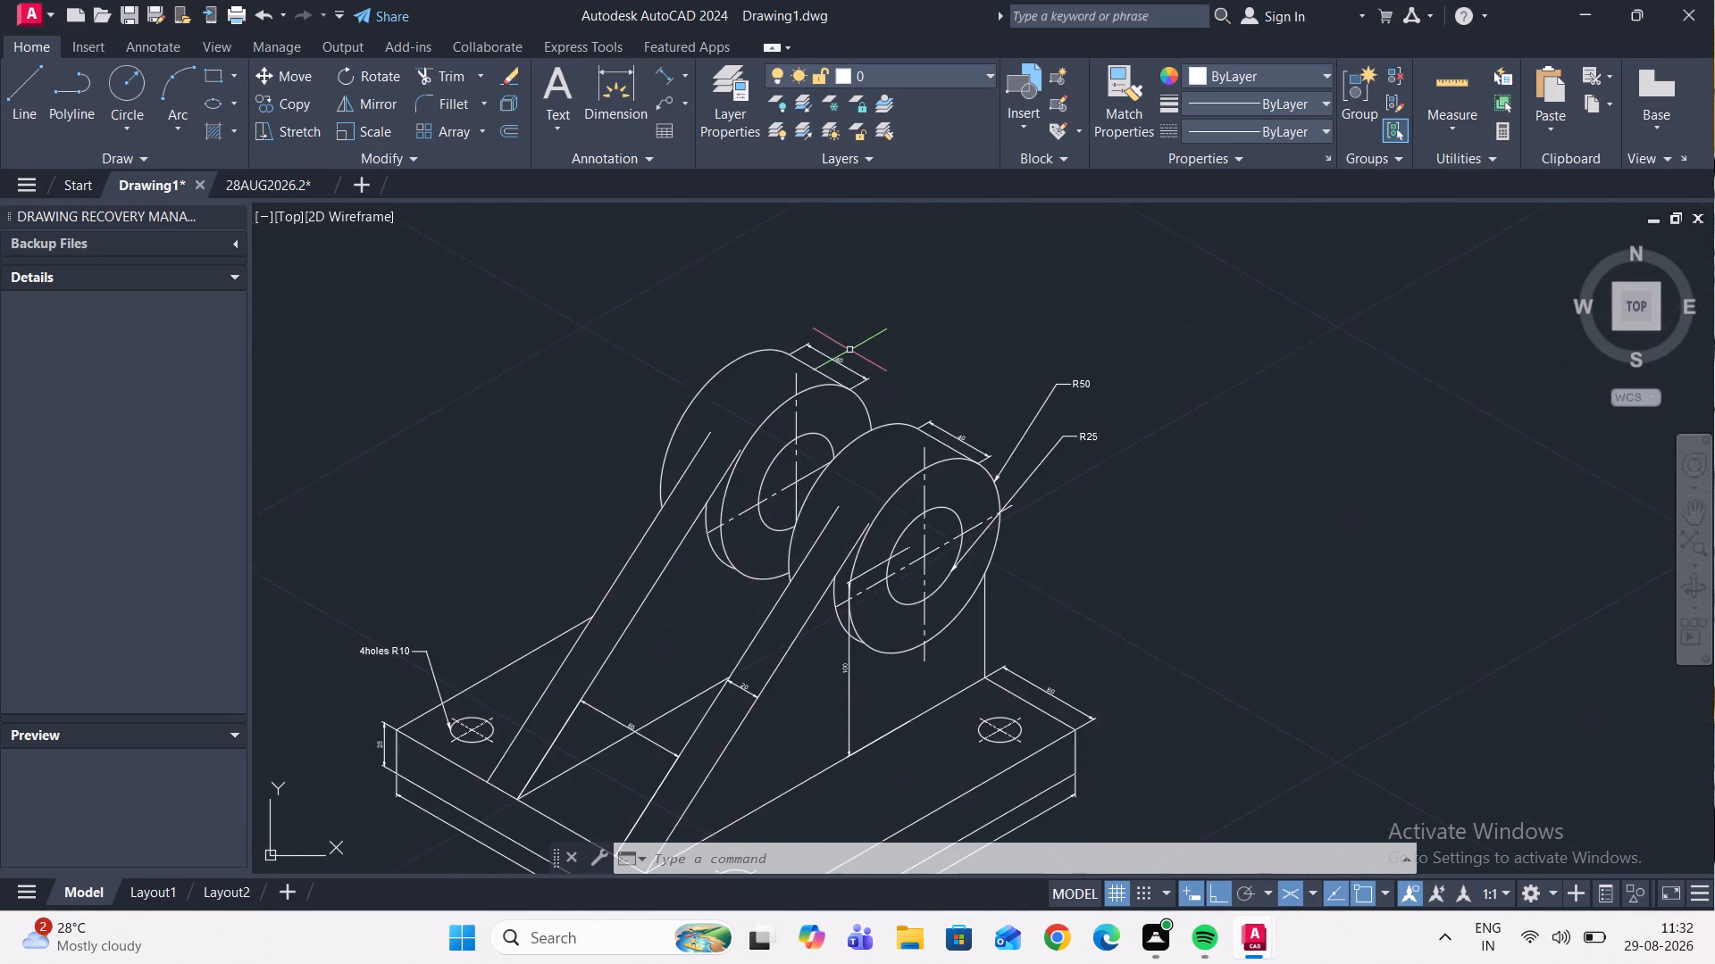
{"action": "scroll", "coordinate": [833, 369], "scroll_direction": "up", "scroll_amount": 2}
{"action": "scroll", "coordinate": [833, 369], "scroll_direction": "down", "scroll_amount": 5}
{"action": "scroll", "coordinate": [781, 511], "scroll_direction": "up", "scroll_amount": 3}
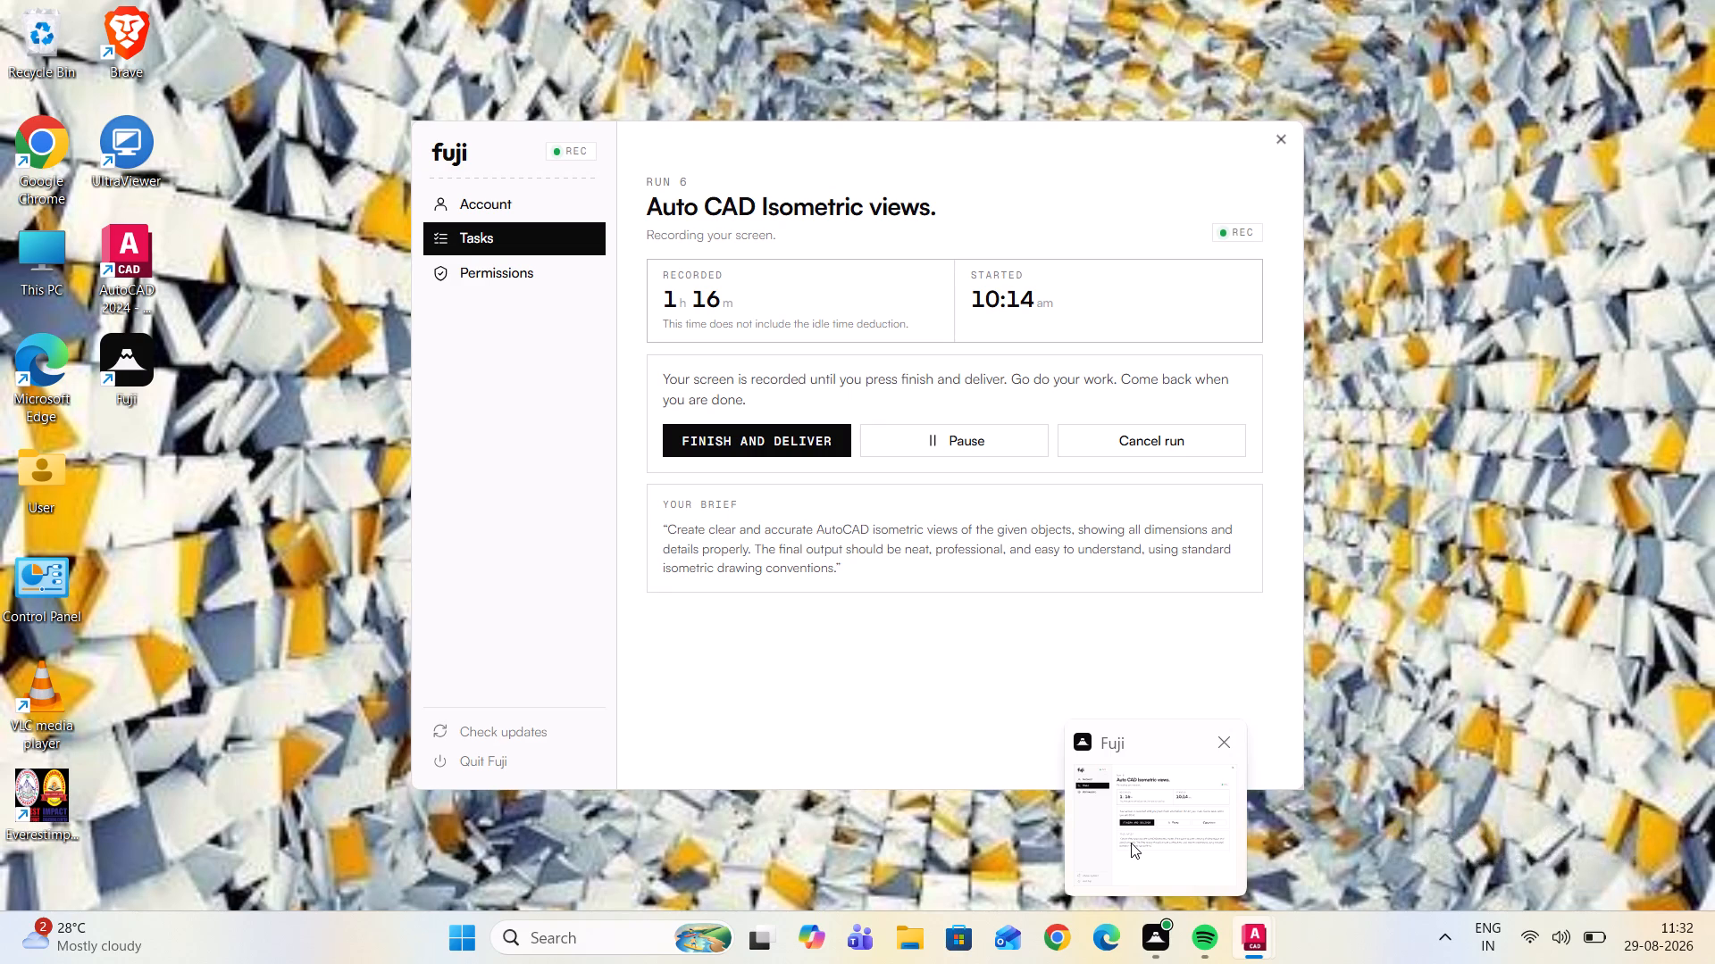
{"action": "scroll", "coordinate": [799, 466], "scroll_direction": "down", "scroll_amount": 3}
{"action": "scroll", "coordinate": [829, 349], "scroll_direction": "up", "scroll_amount": 2}
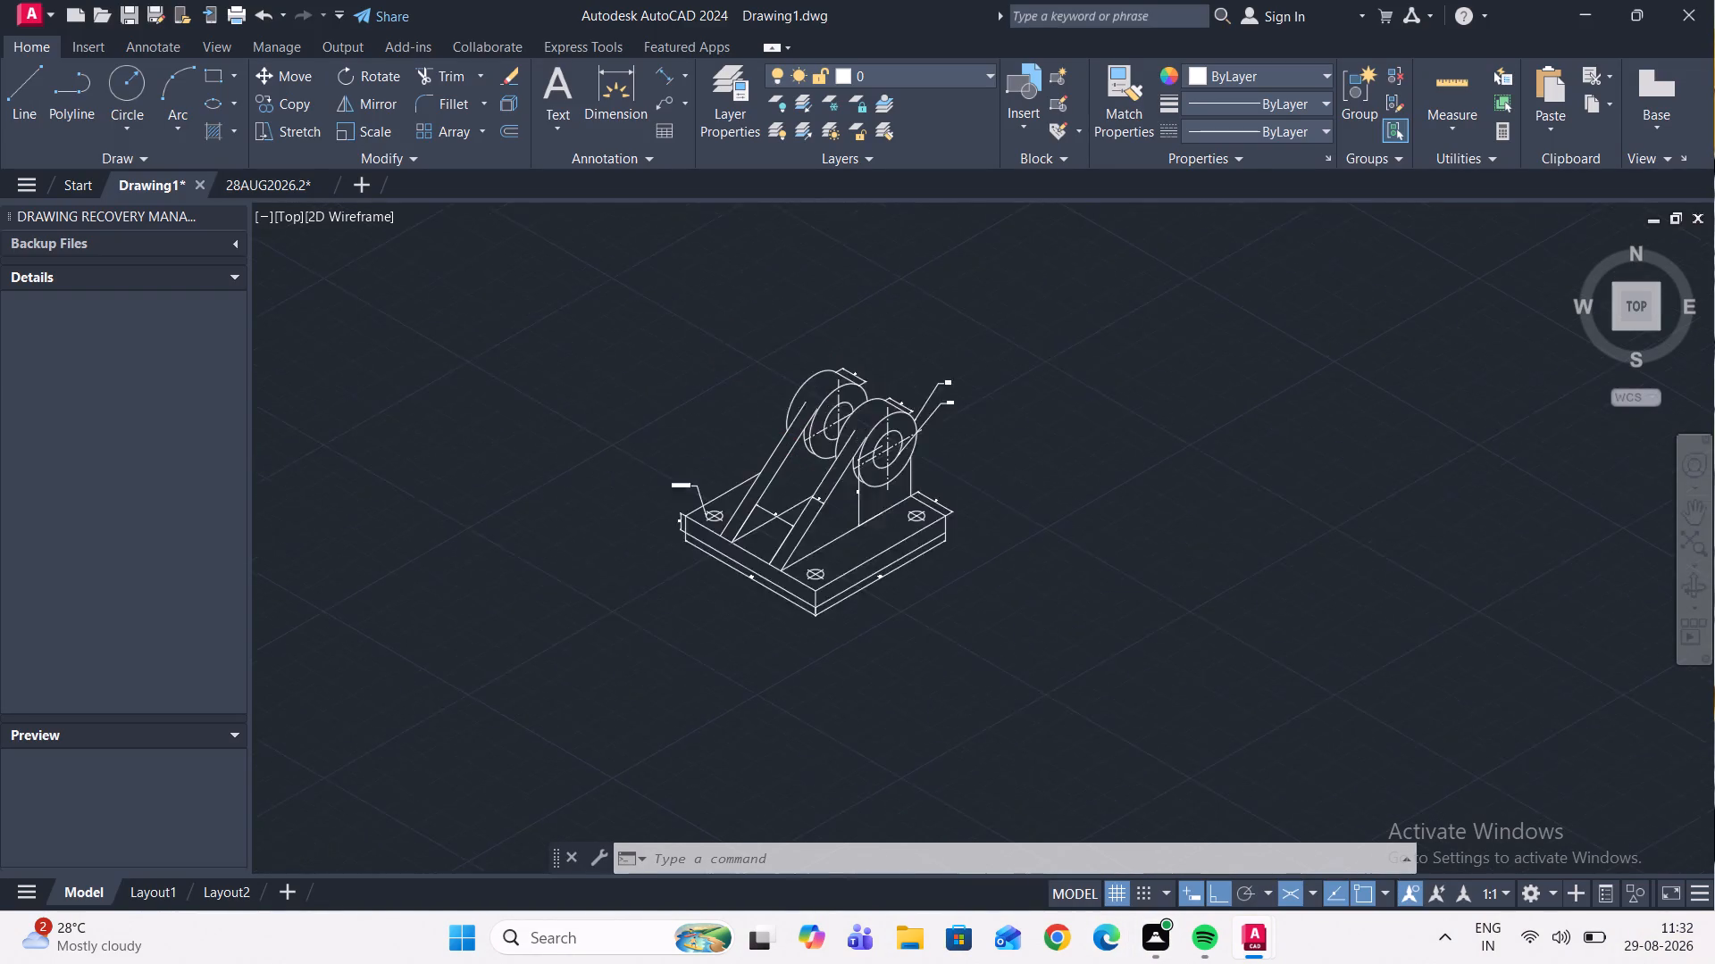
{"action": "scroll", "coordinate": [855, 438], "scroll_direction": "up", "scroll_amount": 1}
{"action": "scroll", "coordinate": [856, 438], "scroll_direction": "down", "scroll_amount": 2}
{"action": "scroll", "coordinate": [863, 549], "scroll_direction": "up", "scroll_amount": 2}
{"action": "scroll", "coordinate": [705, 228], "scroll_direction": "down", "scroll_amount": 2}
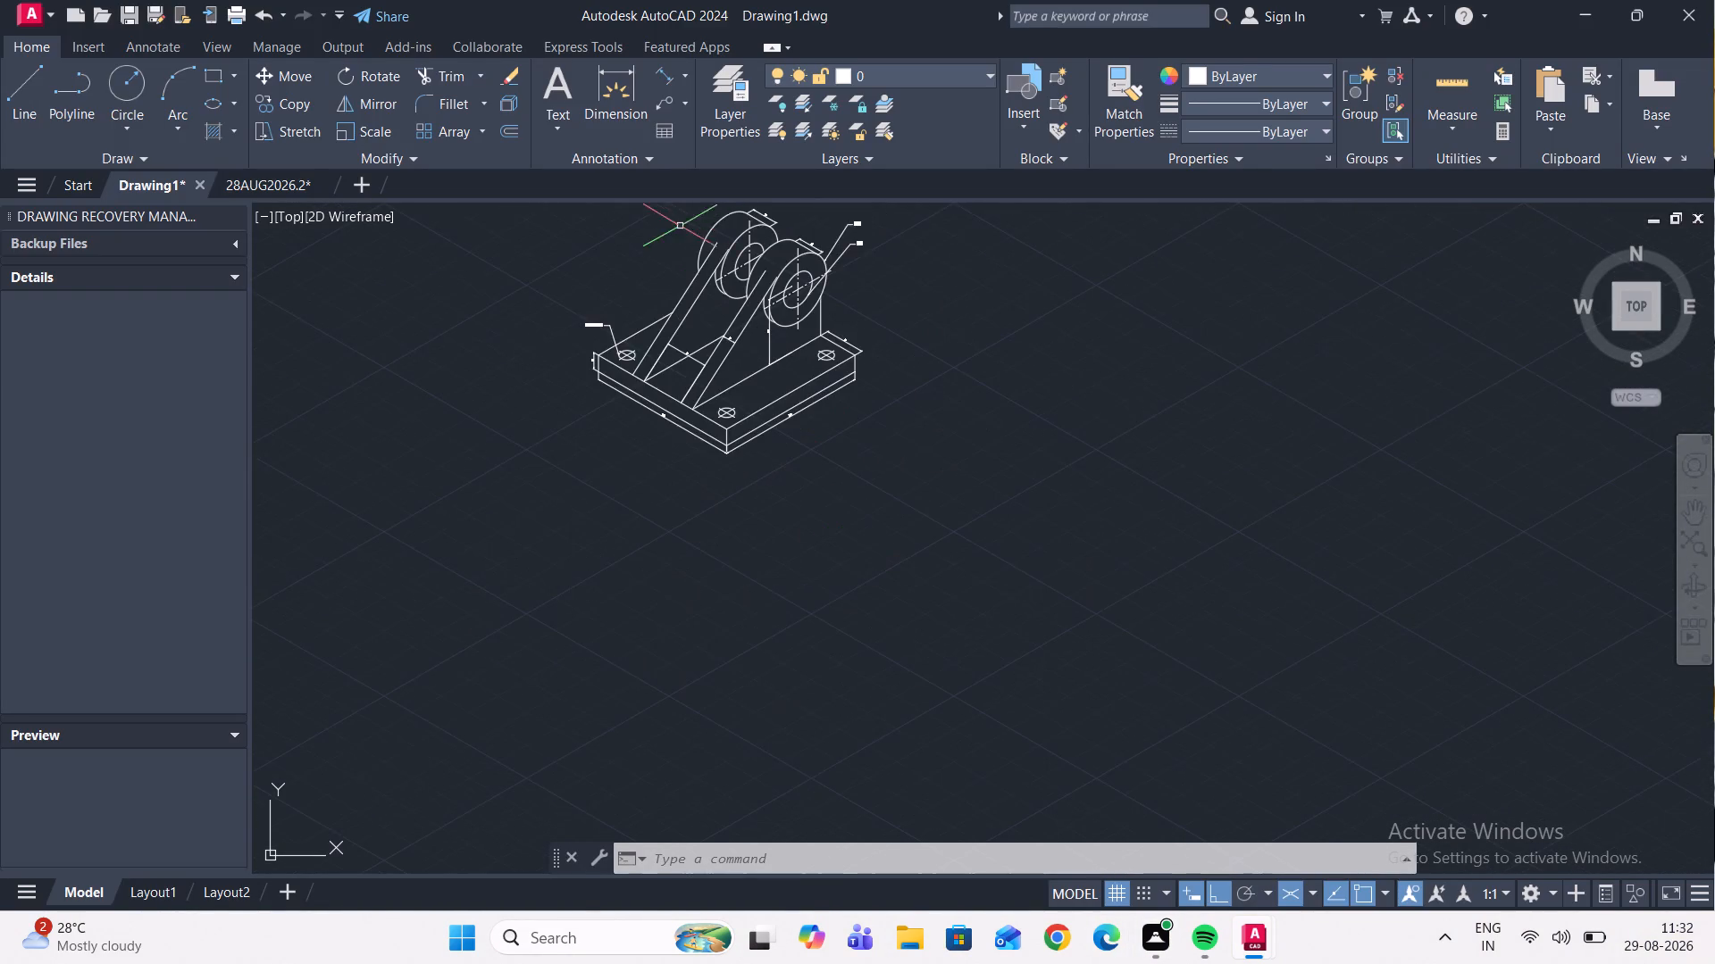
{"action": "scroll", "coordinate": [678, 236], "scroll_direction": "down", "scroll_amount": 2}
{"action": "middle_click_drag", "start_coordinate": [667, 253], "coordinate": [767, 531]}
{"action": "scroll", "coordinate": [773, 541], "scroll_direction": "up", "scroll_amount": 2}
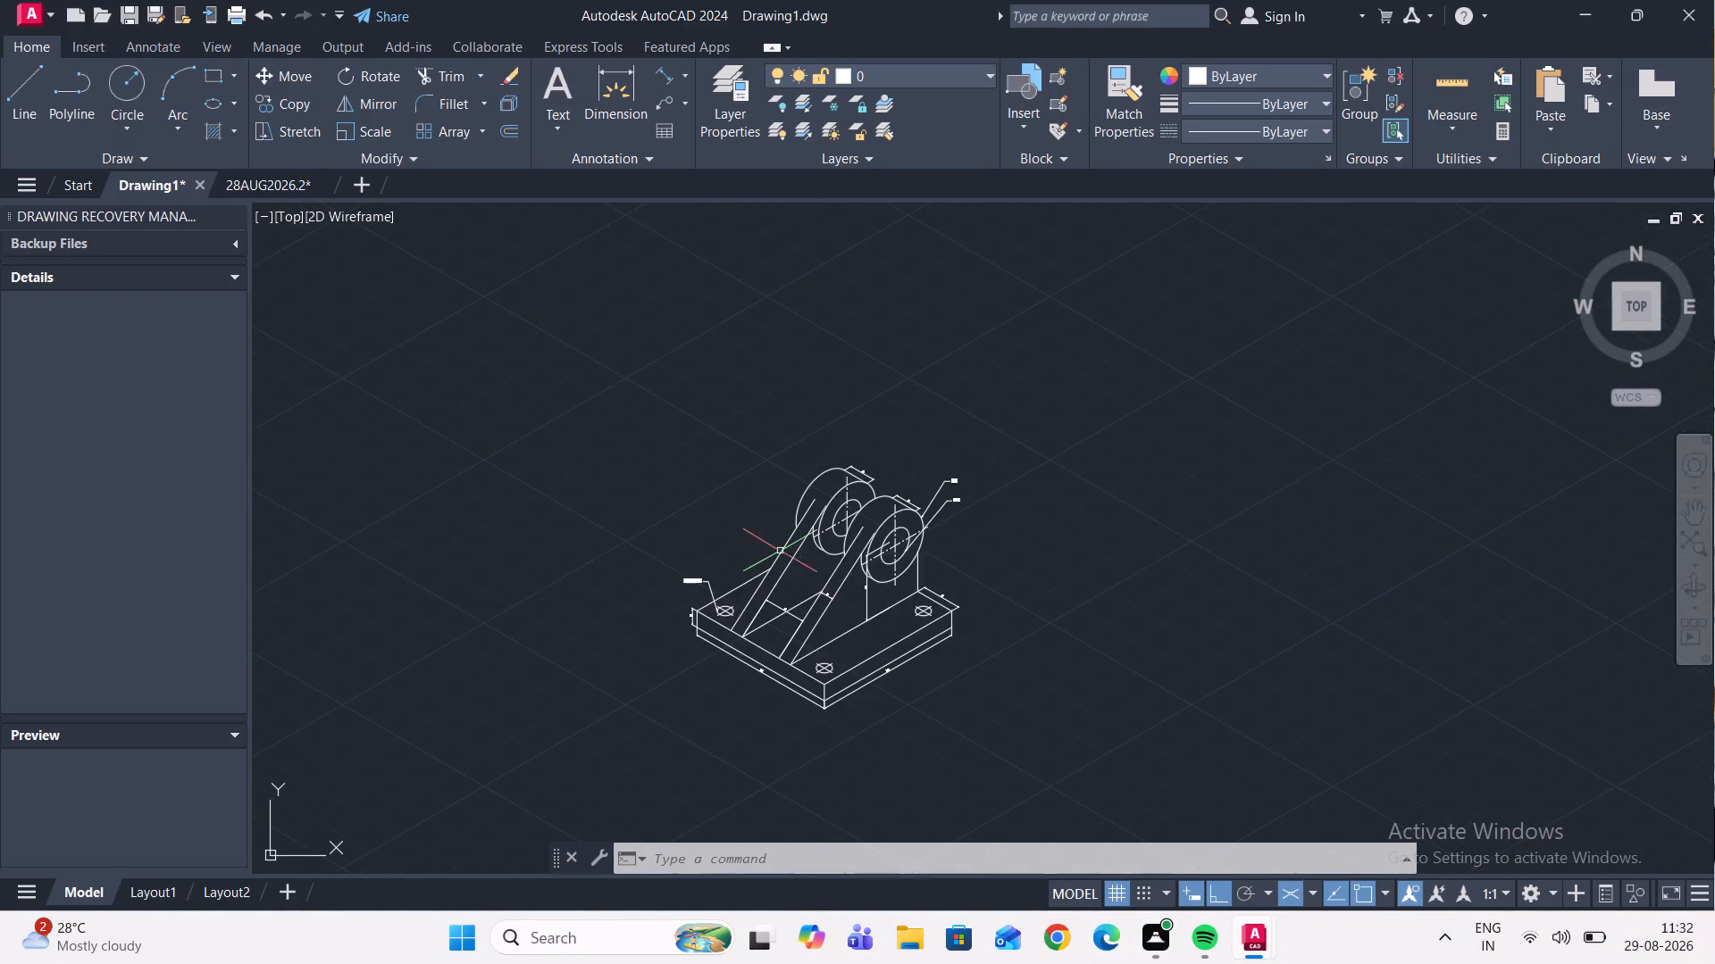
{"action": "scroll", "coordinate": [801, 549], "scroll_direction": "up", "scroll_amount": 1}
{"action": "scroll", "coordinate": [911, 541], "scroll_direction": "up", "scroll_amount": 2}
{"action": "scroll", "coordinate": [914, 536], "scroll_direction": "down", "scroll_amount": 3}
{"action": "scroll", "coordinate": [860, 490], "scroll_direction": "up", "scroll_amount": 2}
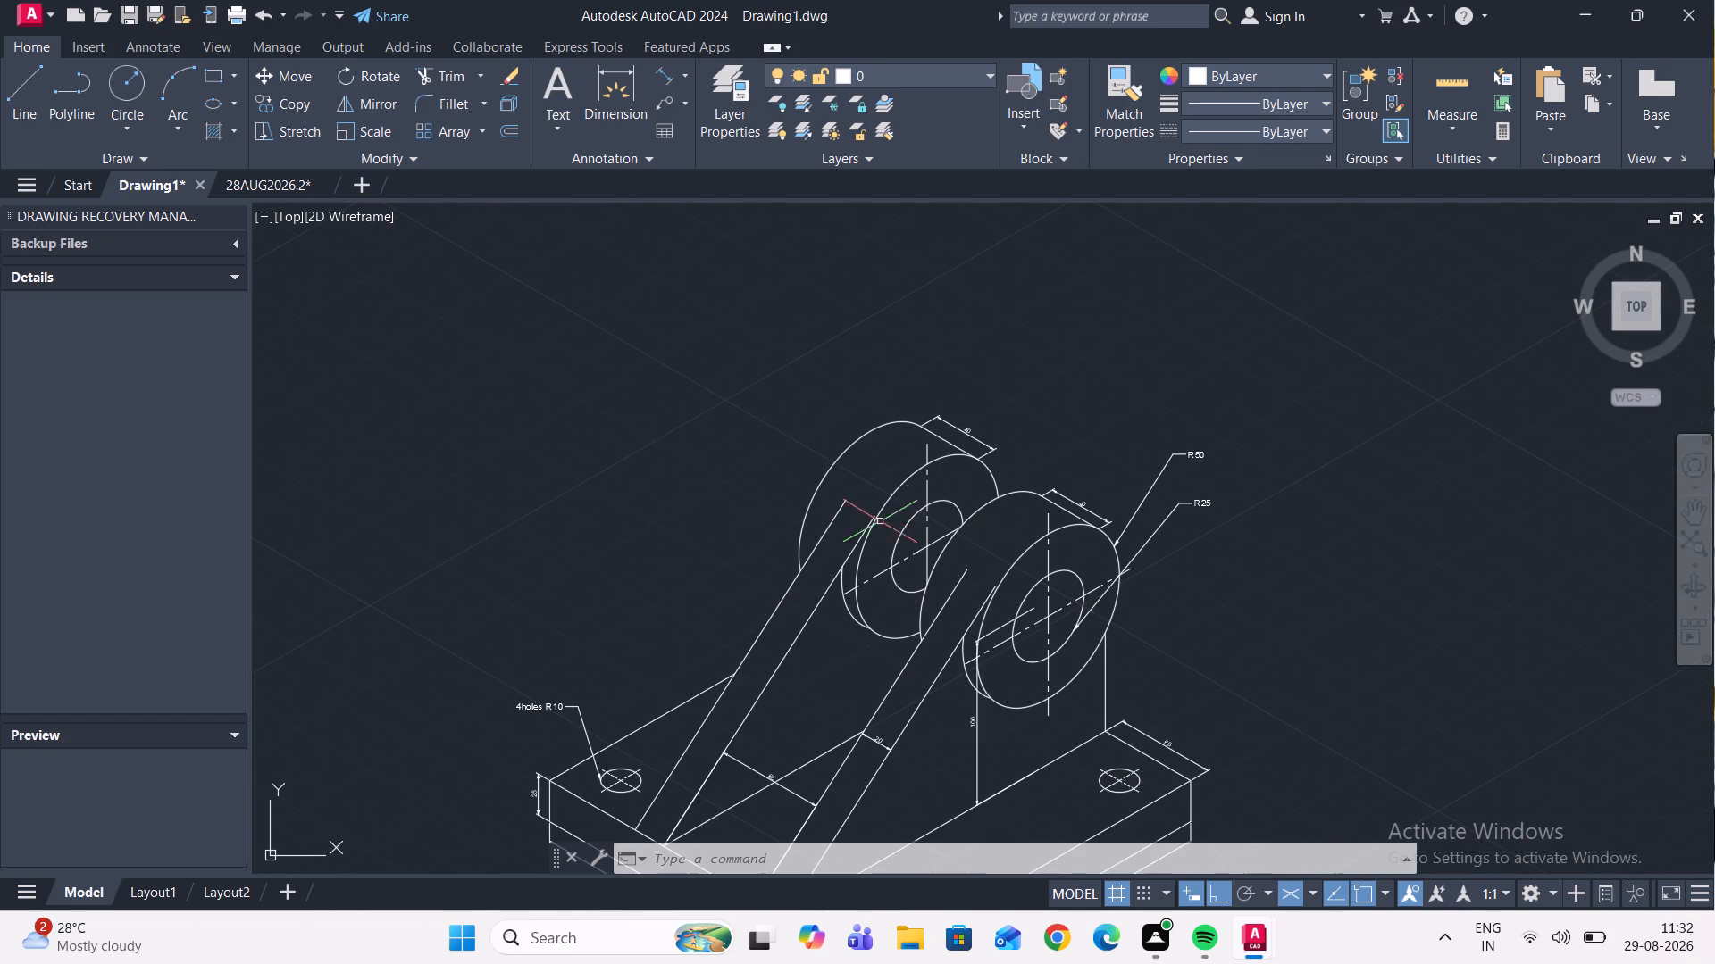
{"action": "scroll", "coordinate": [919, 532], "scroll_direction": "up", "scroll_amount": 1}
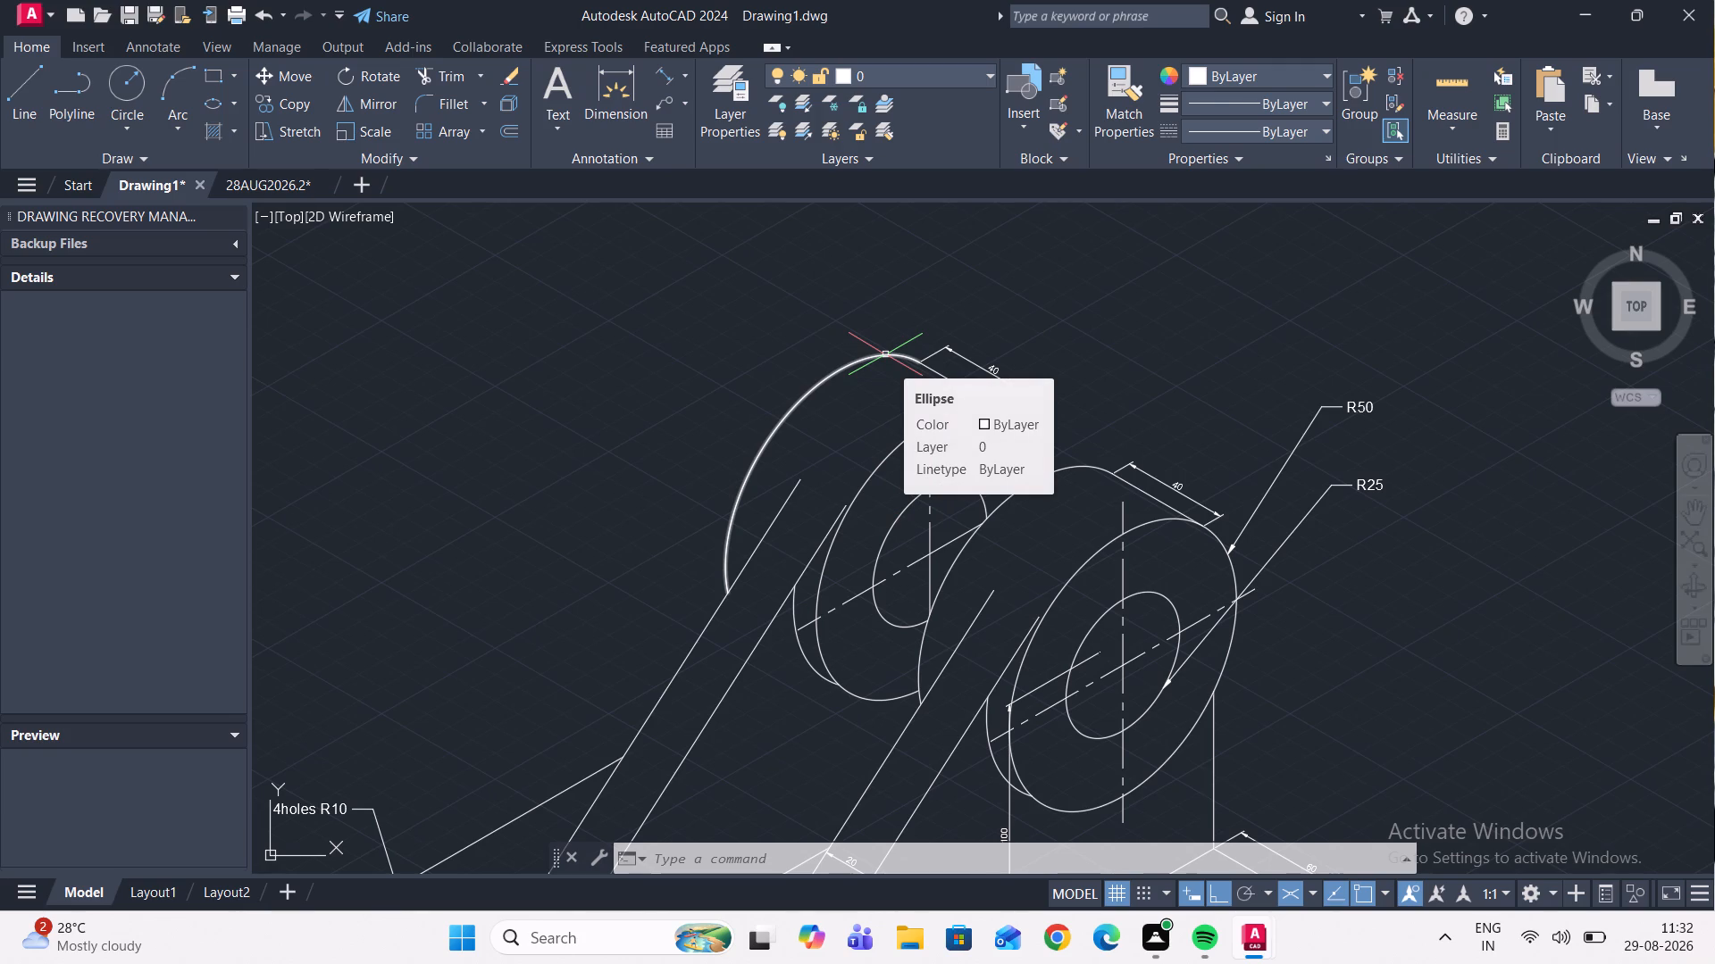
{"action": "scroll", "coordinate": [882, 326], "scroll_direction": "down", "scroll_amount": 4}
{"action": "scroll", "coordinate": [891, 347], "scroll_direction": "up", "scroll_amount": 4}
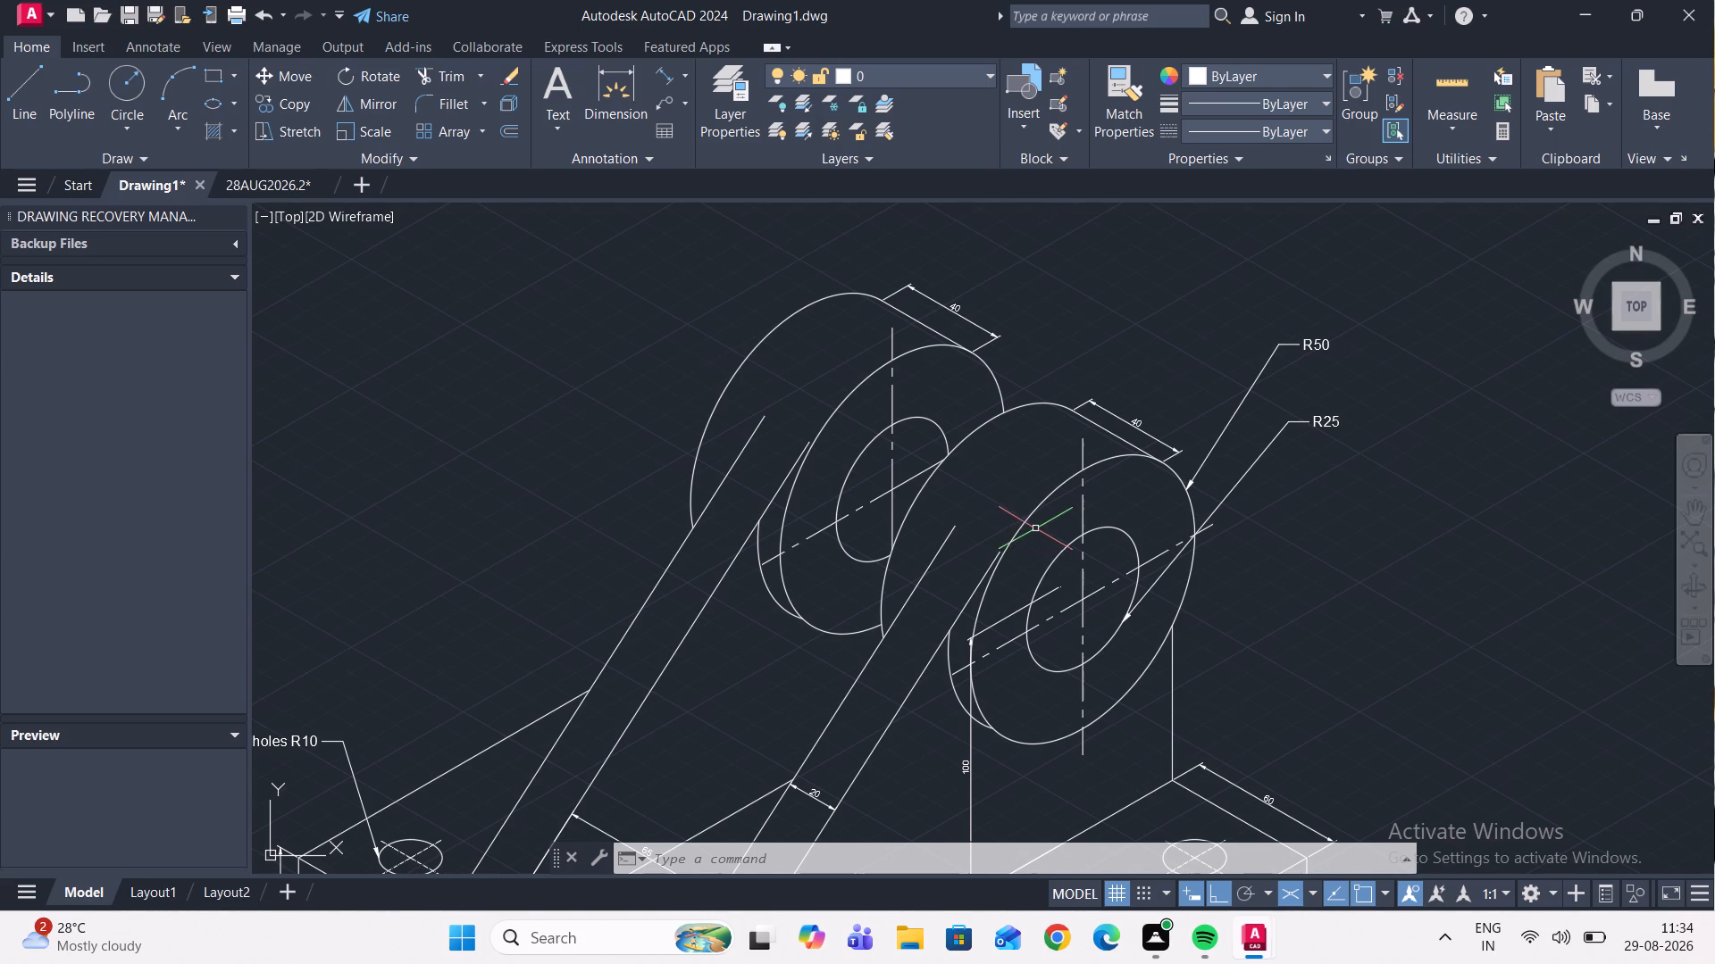
{"action": "scroll", "coordinate": [1035, 528], "scroll_direction": "down", "scroll_amount": 3}
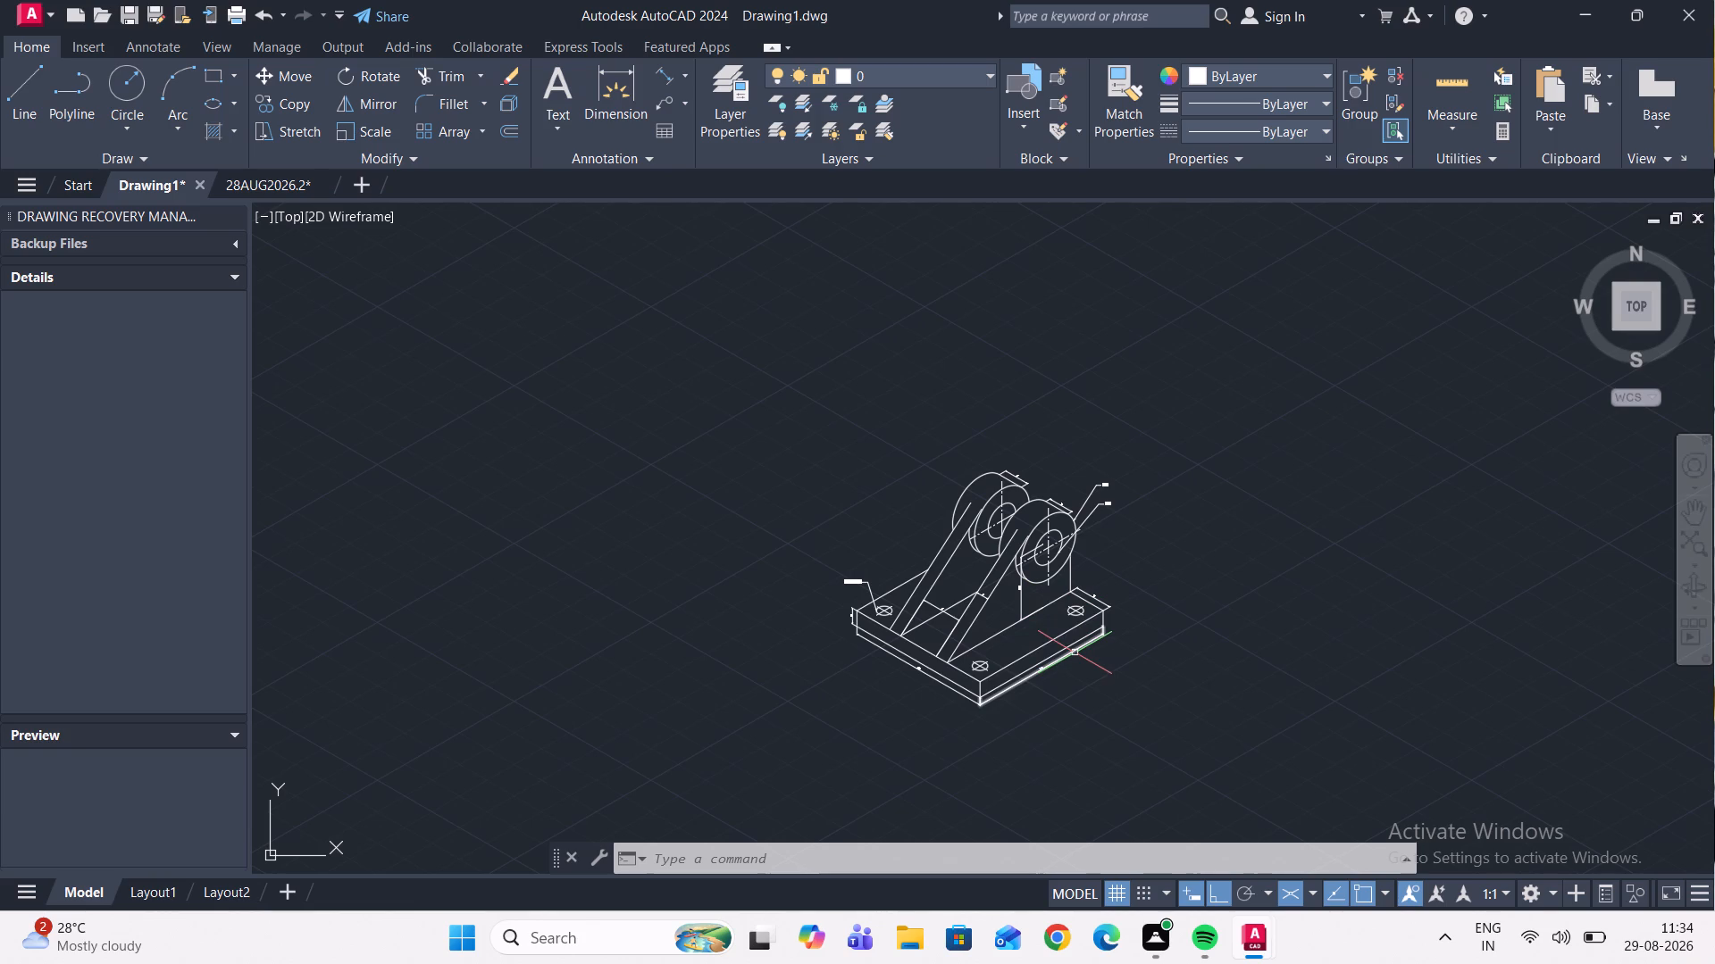
{"action": "scroll", "coordinate": [1075, 652], "scroll_direction": "up", "scroll_amount": 1}
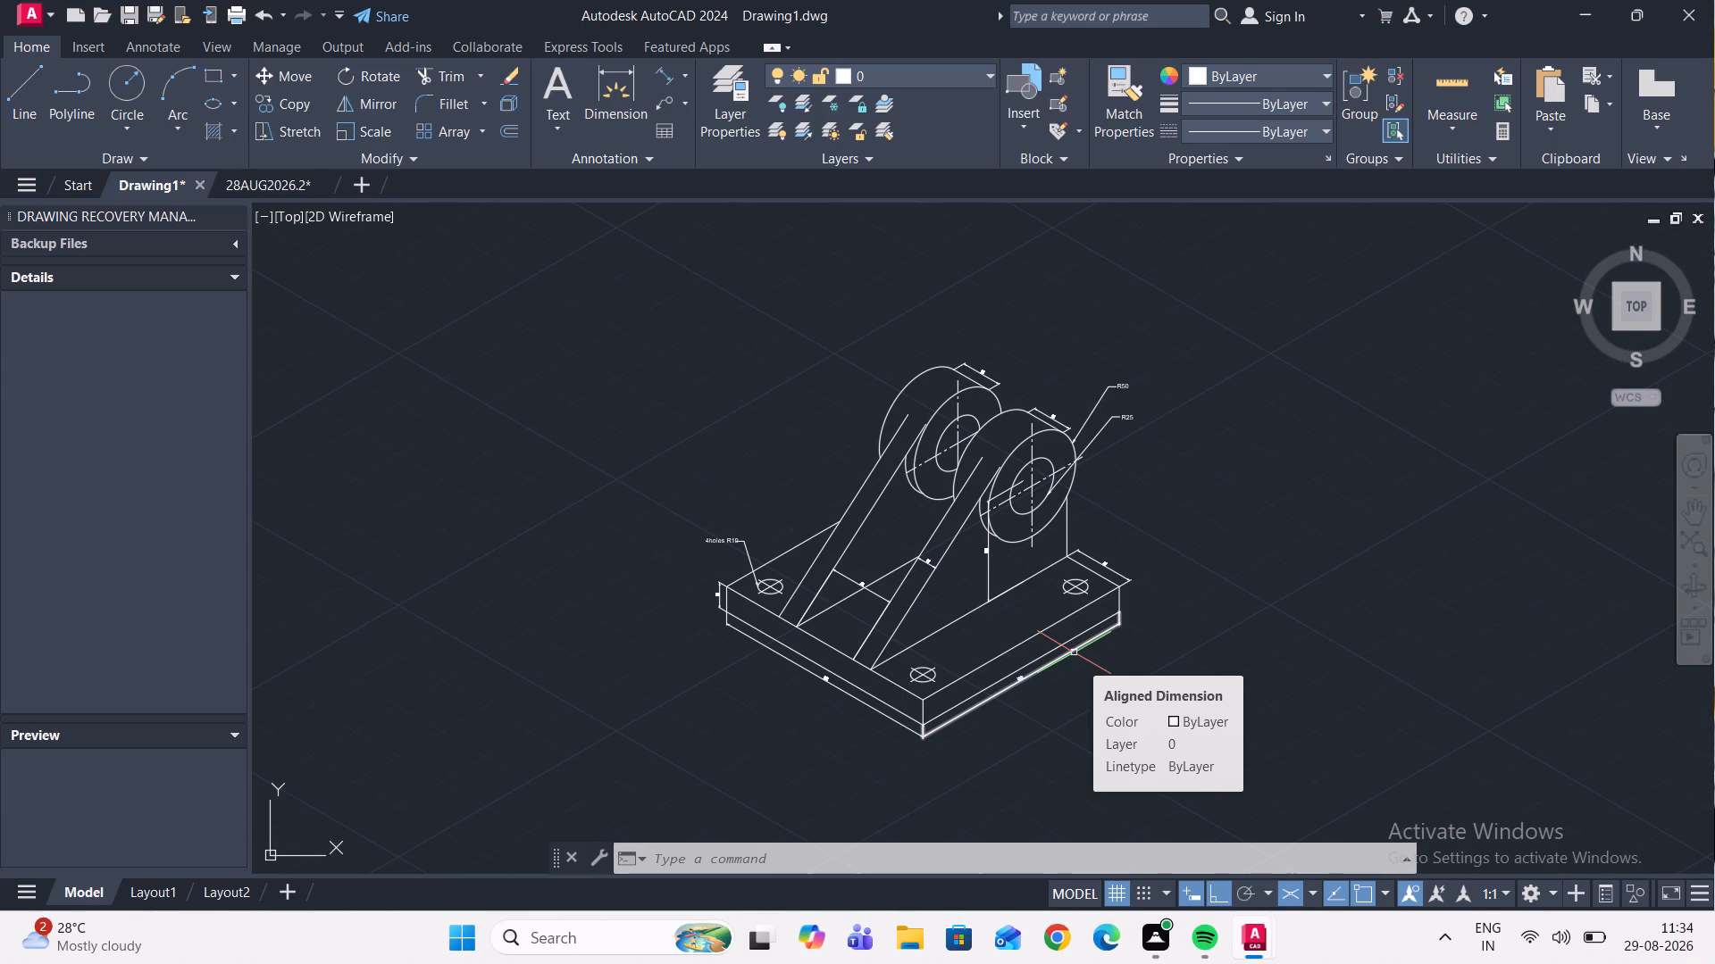
{"action": "scroll", "coordinate": [929, 599], "scroll_direction": "down", "scroll_amount": 2}
{"action": "scroll", "coordinate": [977, 532], "scroll_direction": "down", "scroll_amount": 2}
{"action": "scroll", "coordinate": [1001, 610], "scroll_direction": "up", "scroll_amount": 2}
{"action": "scroll", "coordinate": [951, 395], "scroll_direction": "down", "scroll_amount": 2}
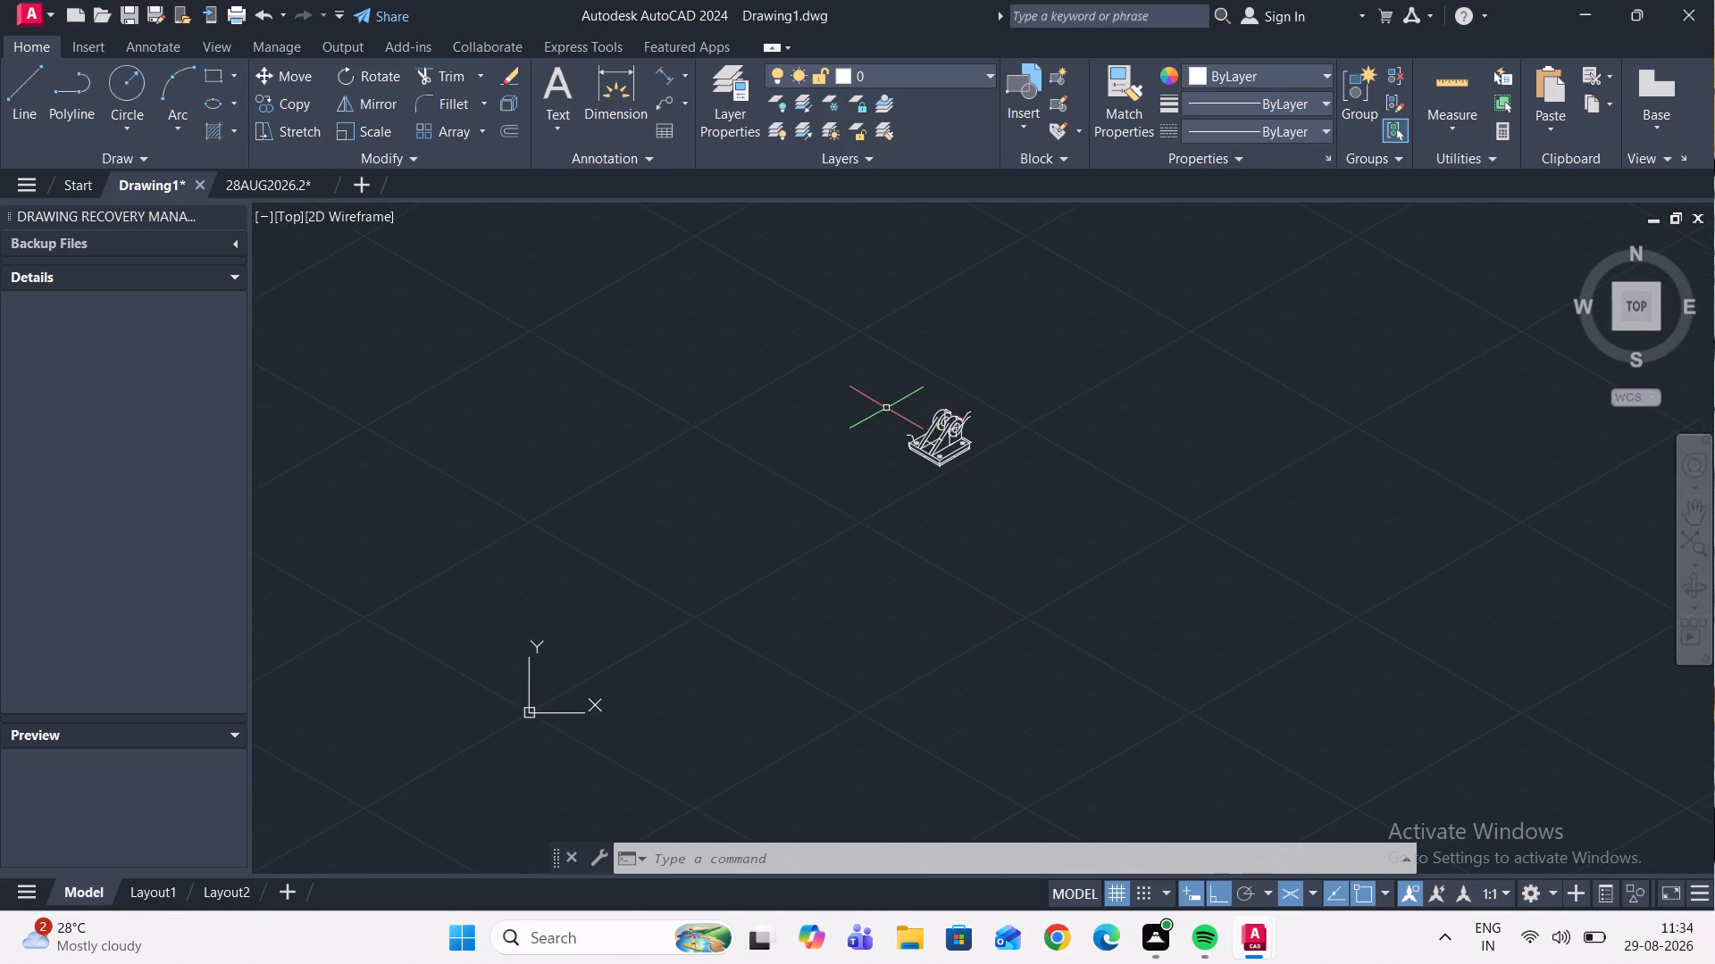
{"action": "scroll", "coordinate": [886, 408], "scroll_direction": "up", "scroll_amount": 2}
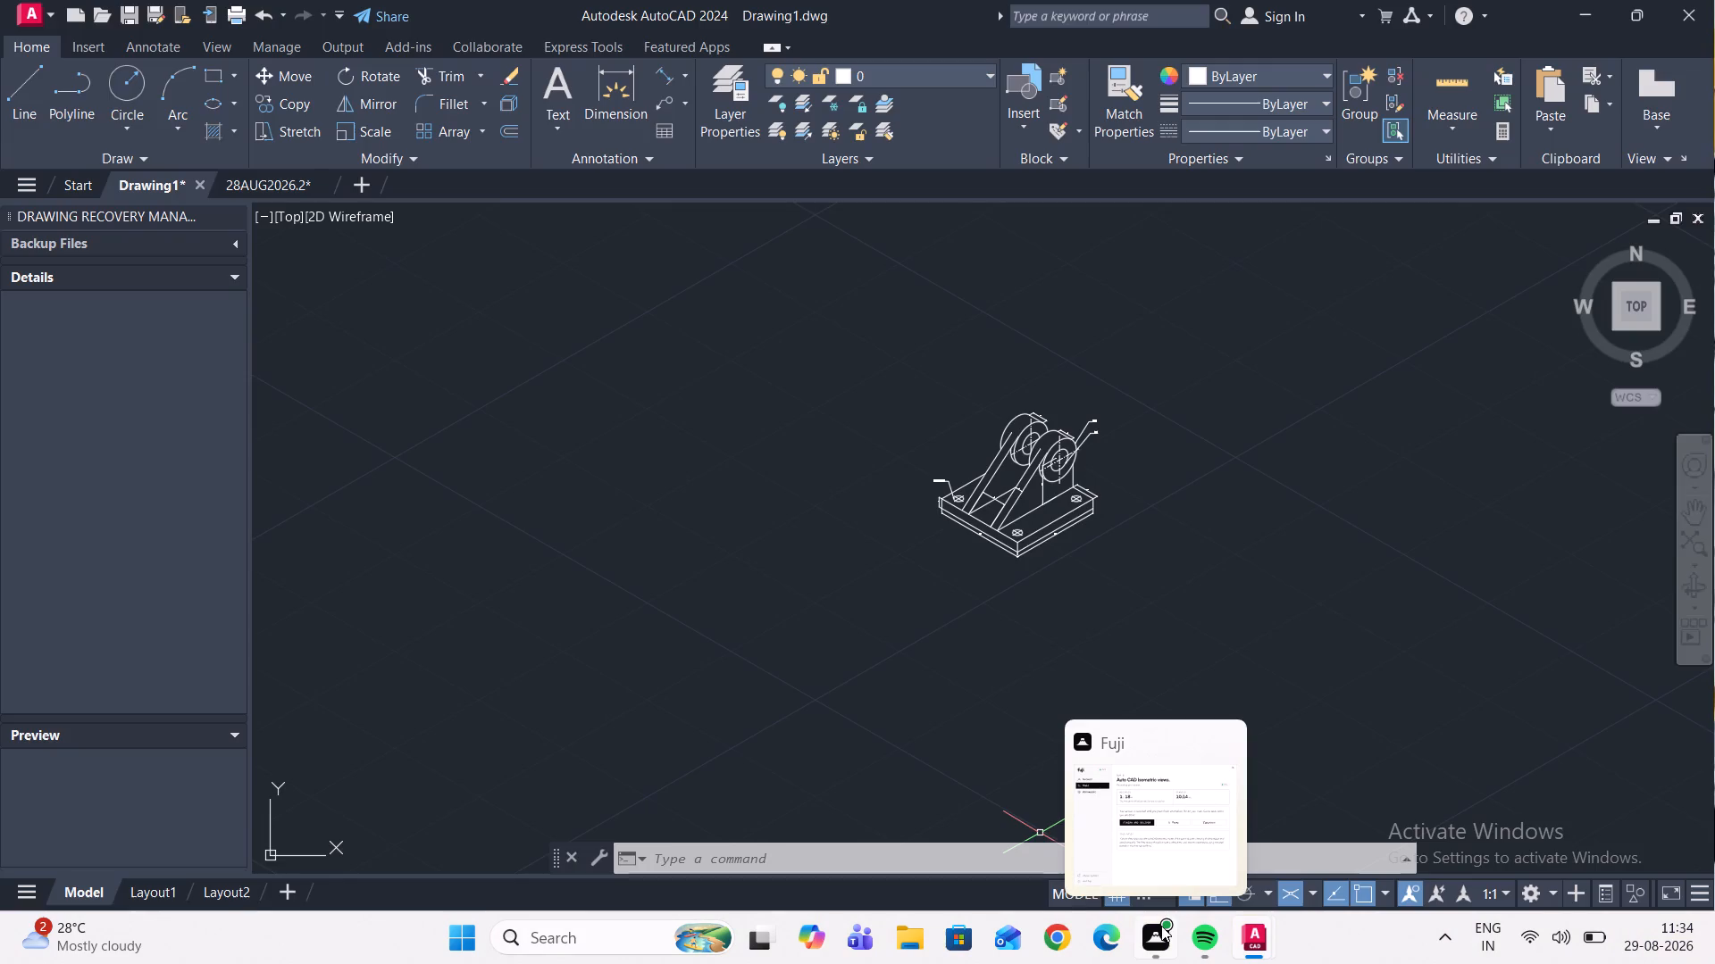
{"action": "scroll", "coordinate": [1005, 454], "scroll_direction": "up", "scroll_amount": 3}
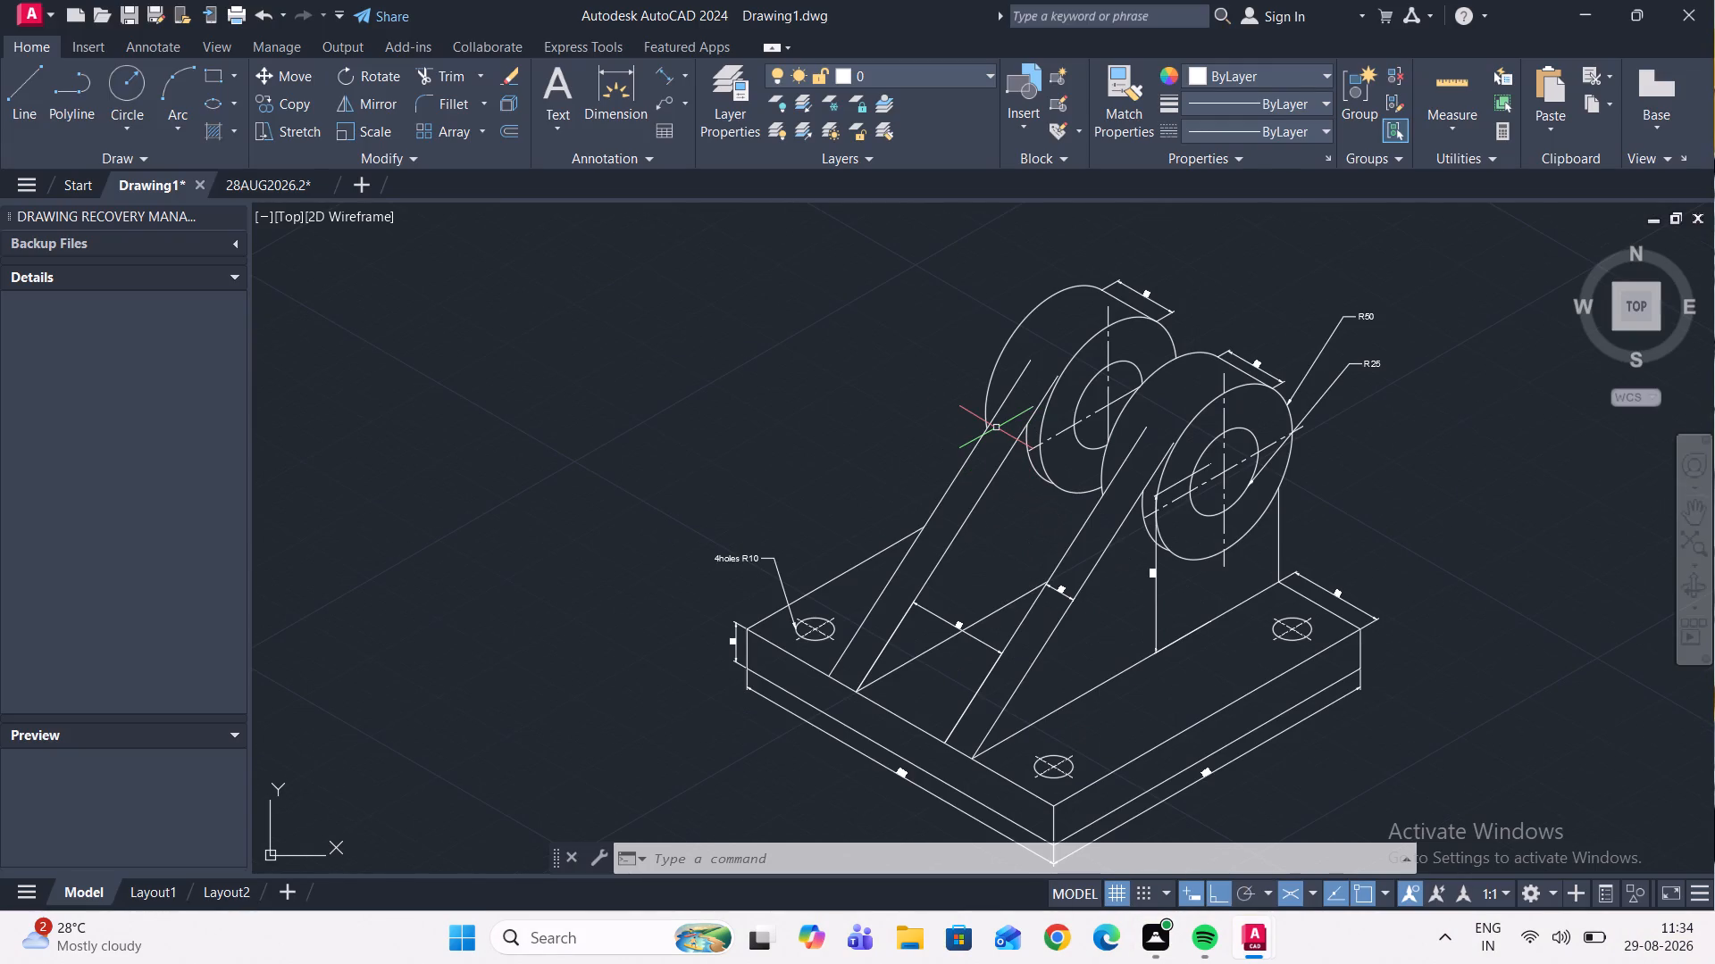
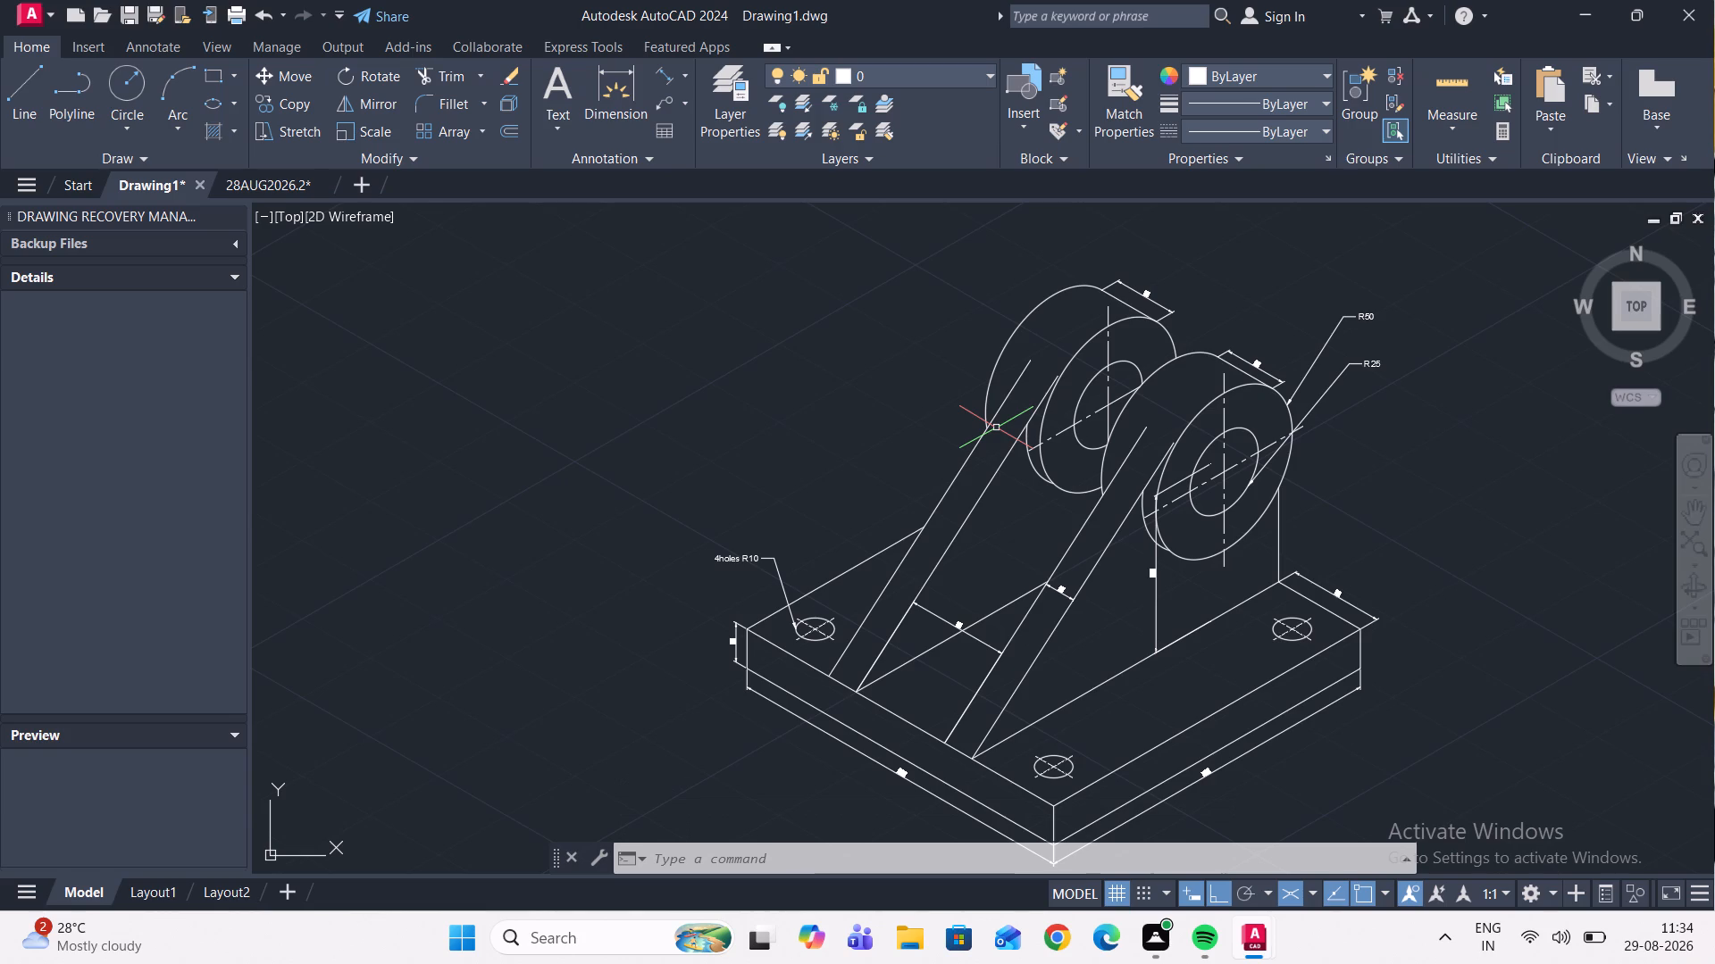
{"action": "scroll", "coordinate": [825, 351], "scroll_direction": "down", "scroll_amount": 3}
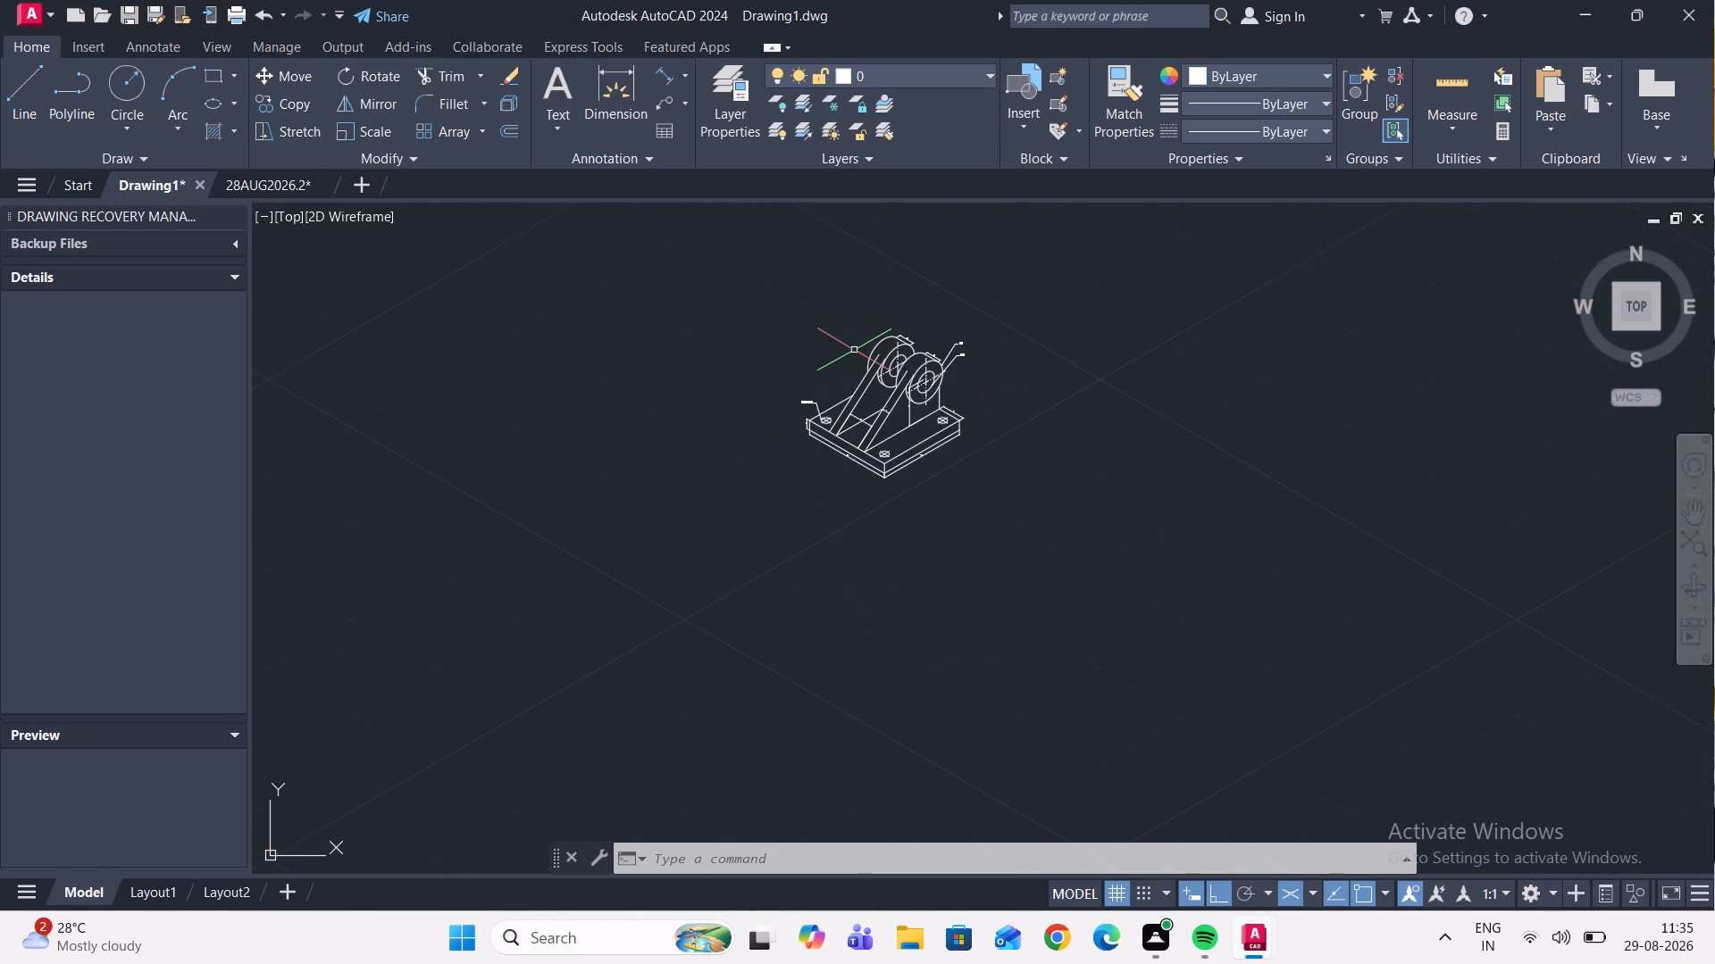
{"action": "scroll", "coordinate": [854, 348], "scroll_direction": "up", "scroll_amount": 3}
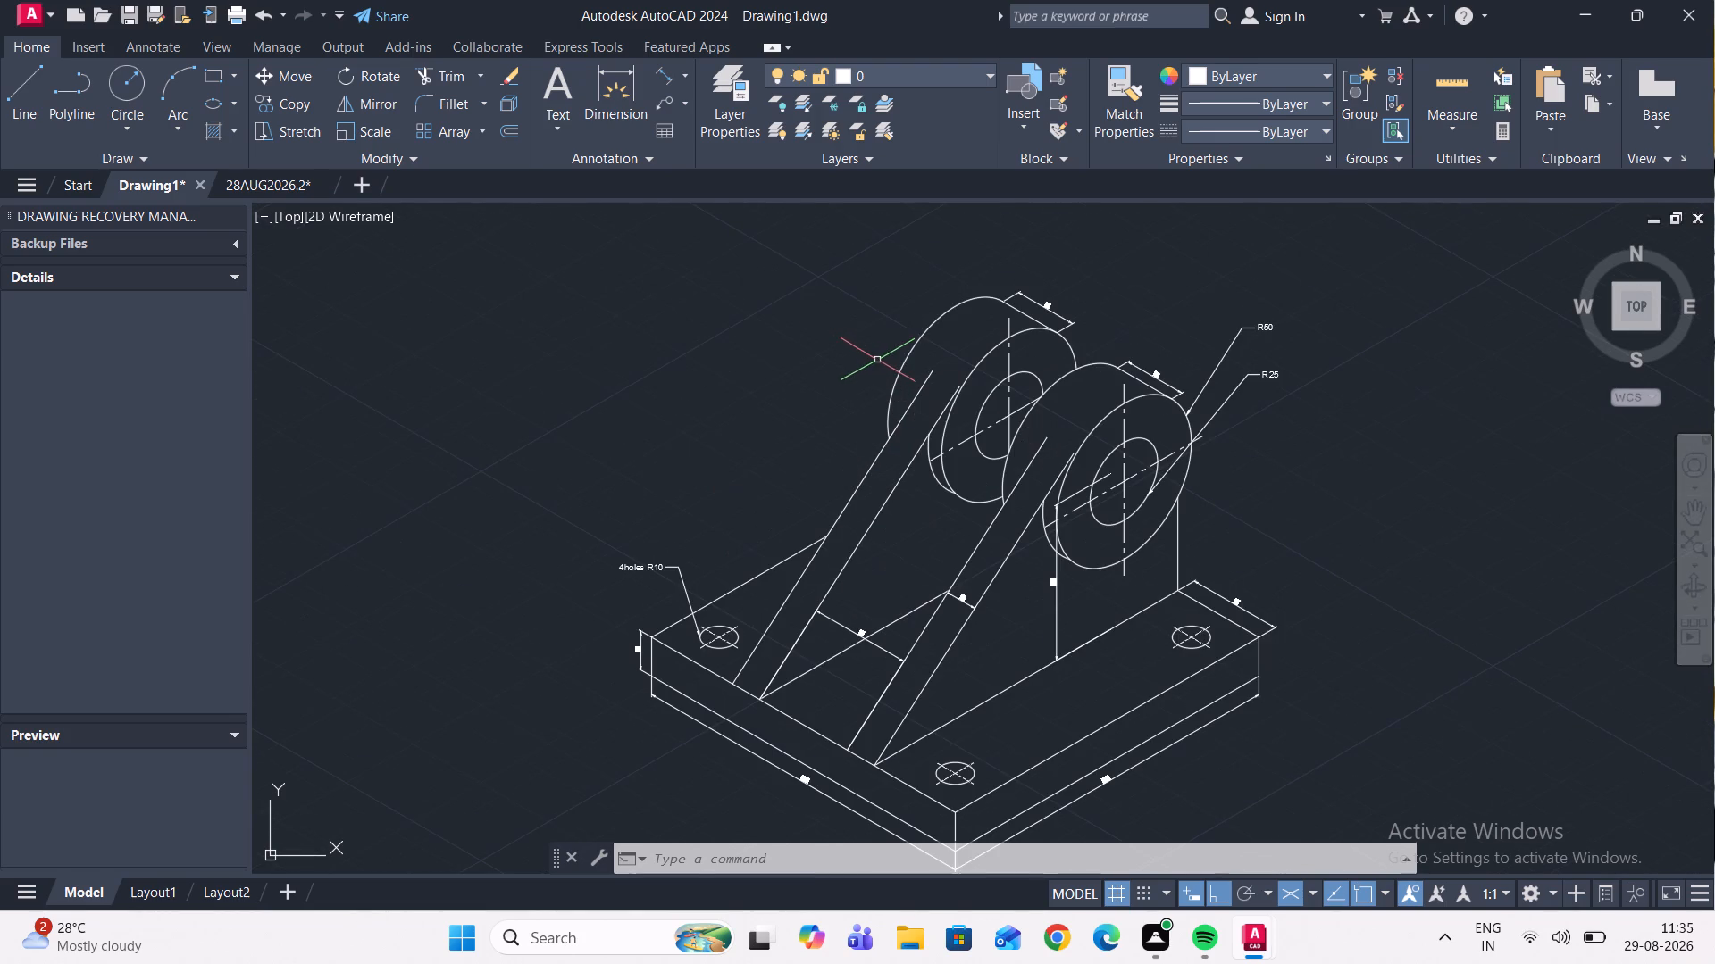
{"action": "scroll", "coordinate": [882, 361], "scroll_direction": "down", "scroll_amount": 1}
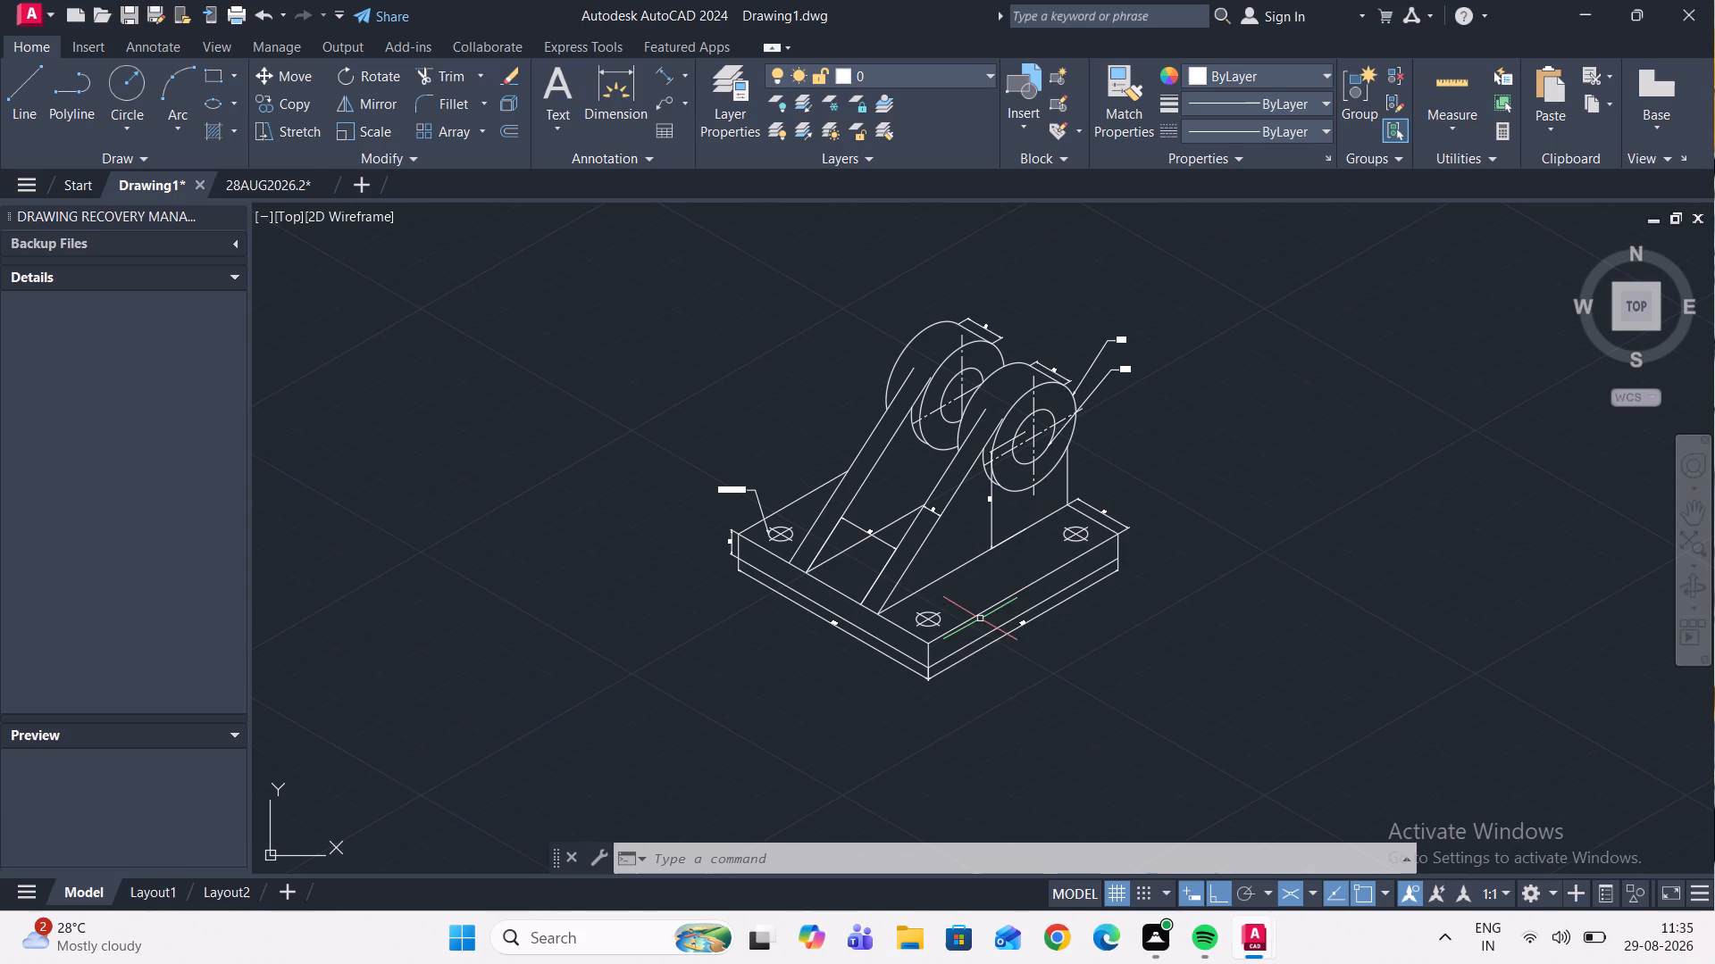
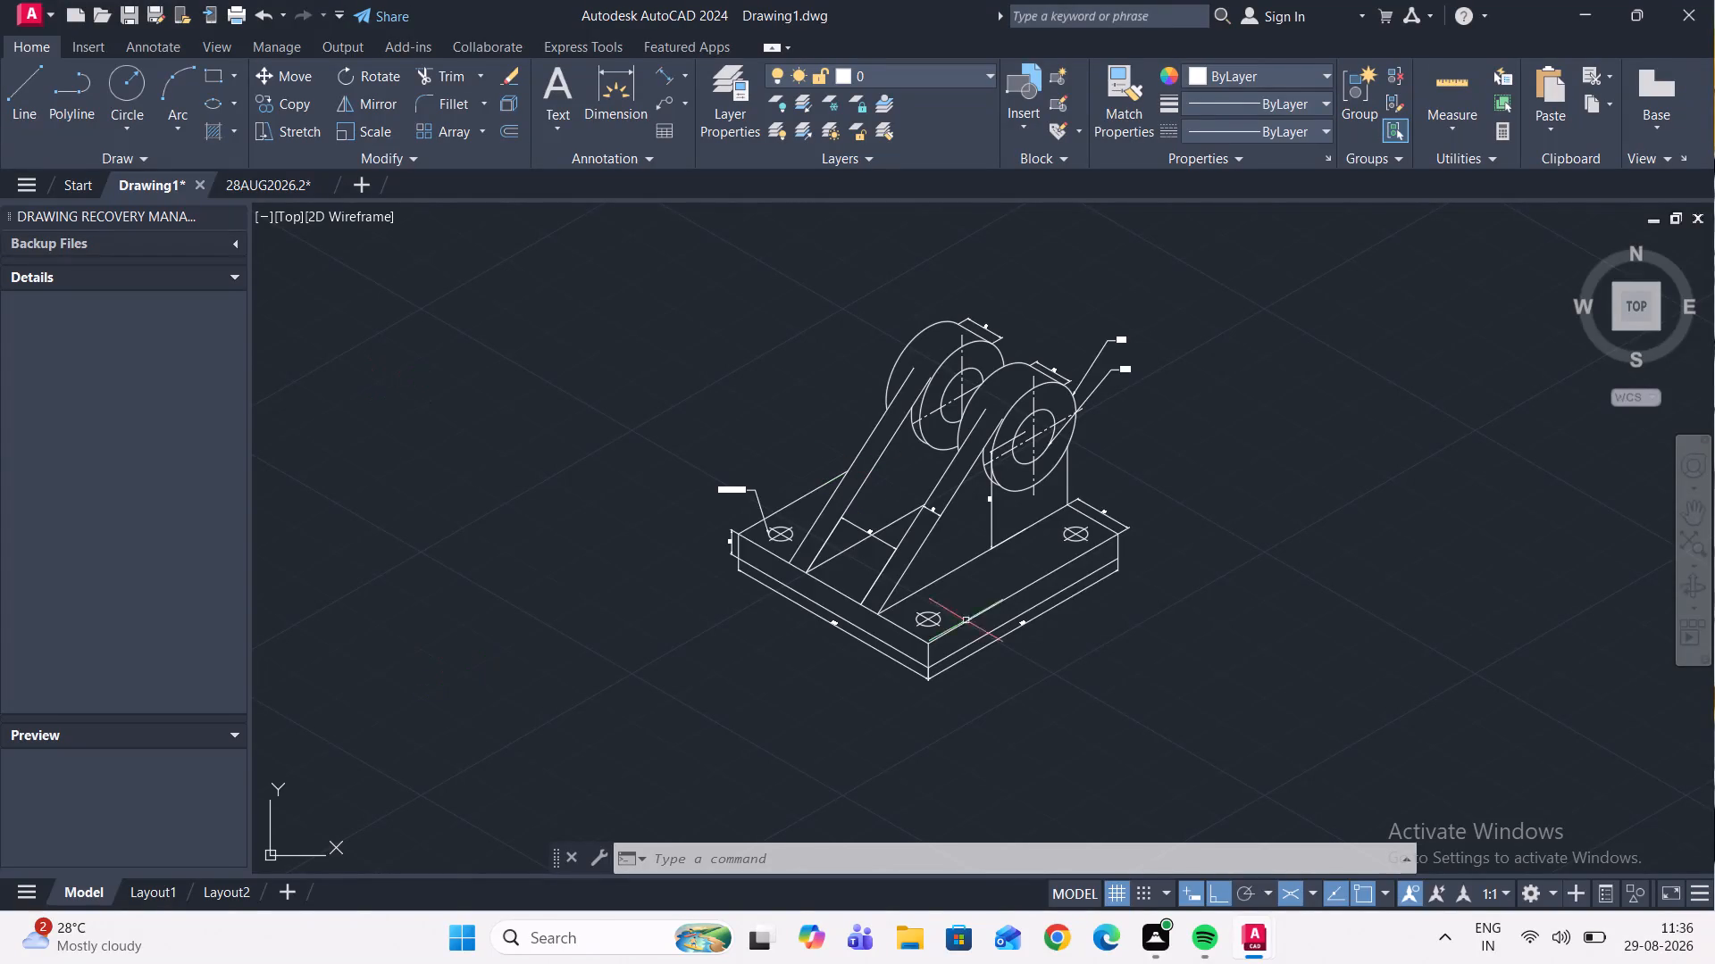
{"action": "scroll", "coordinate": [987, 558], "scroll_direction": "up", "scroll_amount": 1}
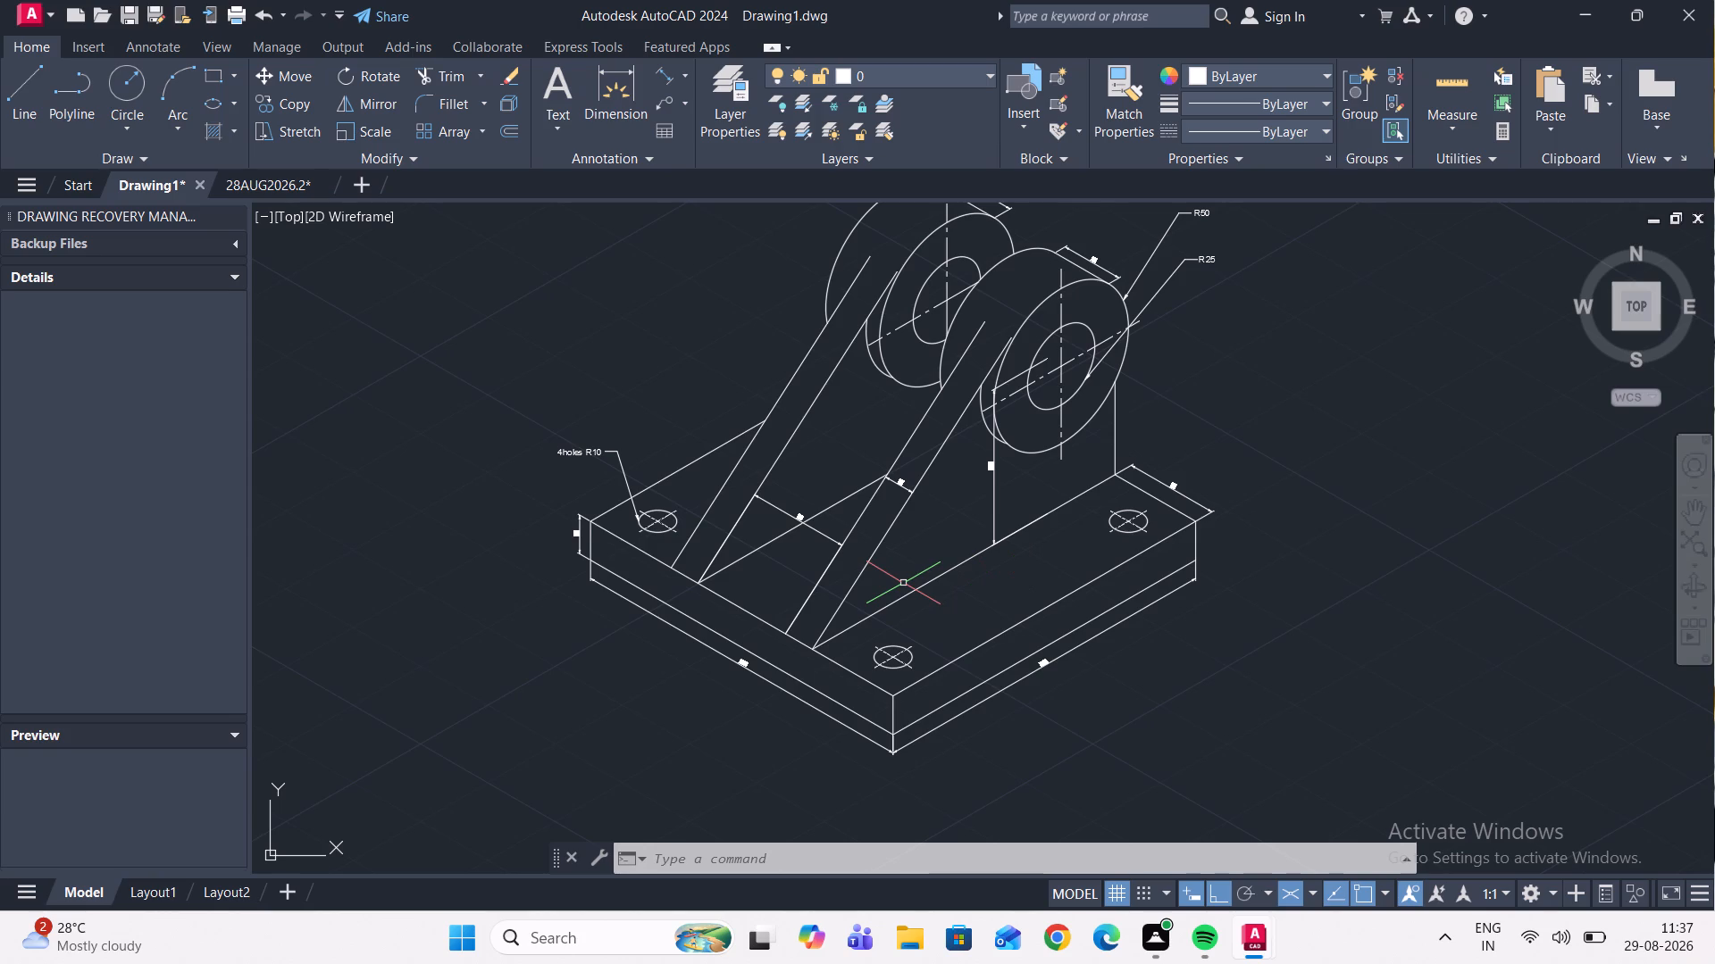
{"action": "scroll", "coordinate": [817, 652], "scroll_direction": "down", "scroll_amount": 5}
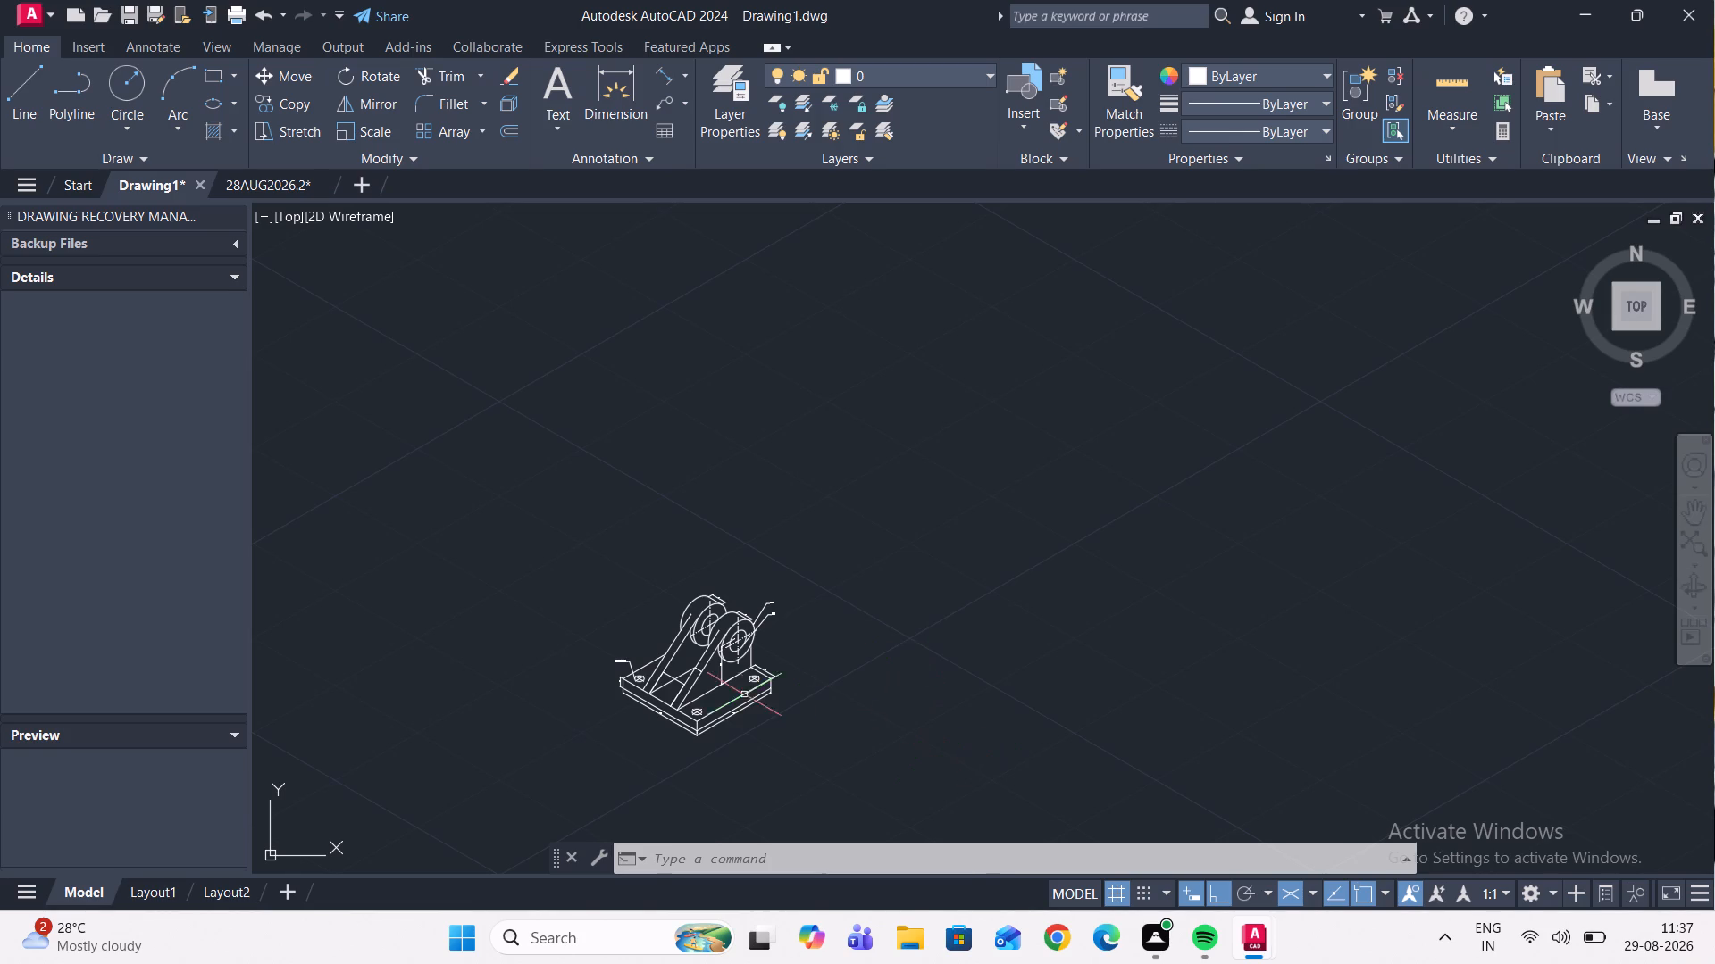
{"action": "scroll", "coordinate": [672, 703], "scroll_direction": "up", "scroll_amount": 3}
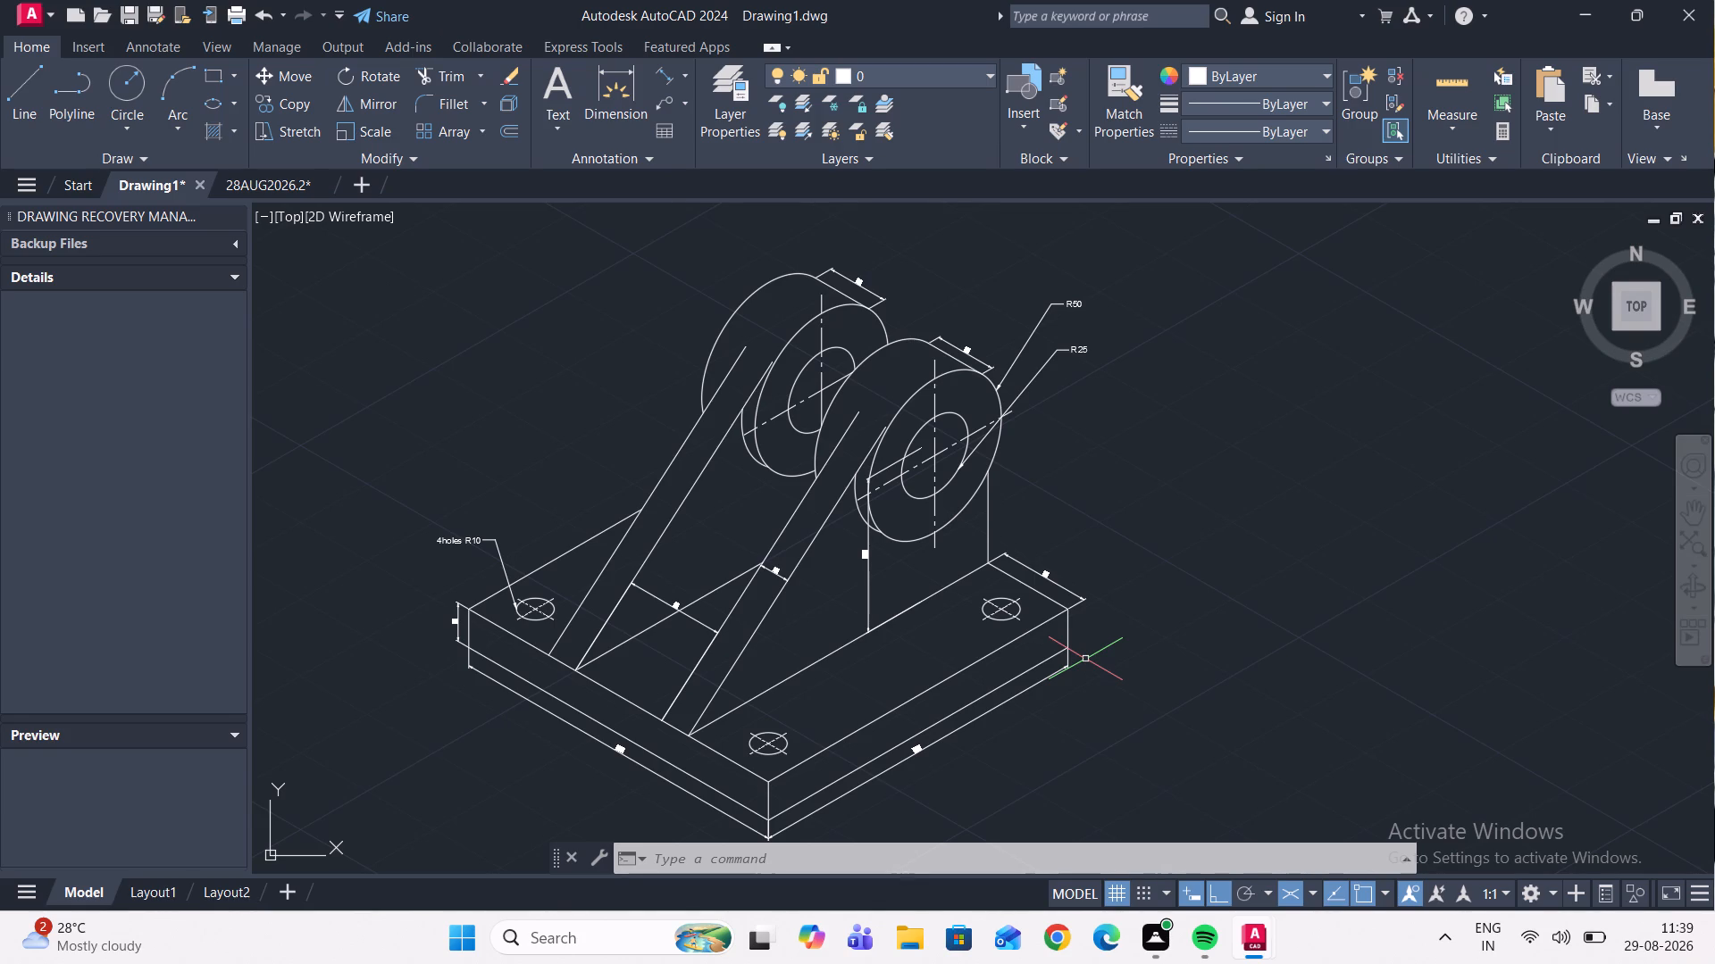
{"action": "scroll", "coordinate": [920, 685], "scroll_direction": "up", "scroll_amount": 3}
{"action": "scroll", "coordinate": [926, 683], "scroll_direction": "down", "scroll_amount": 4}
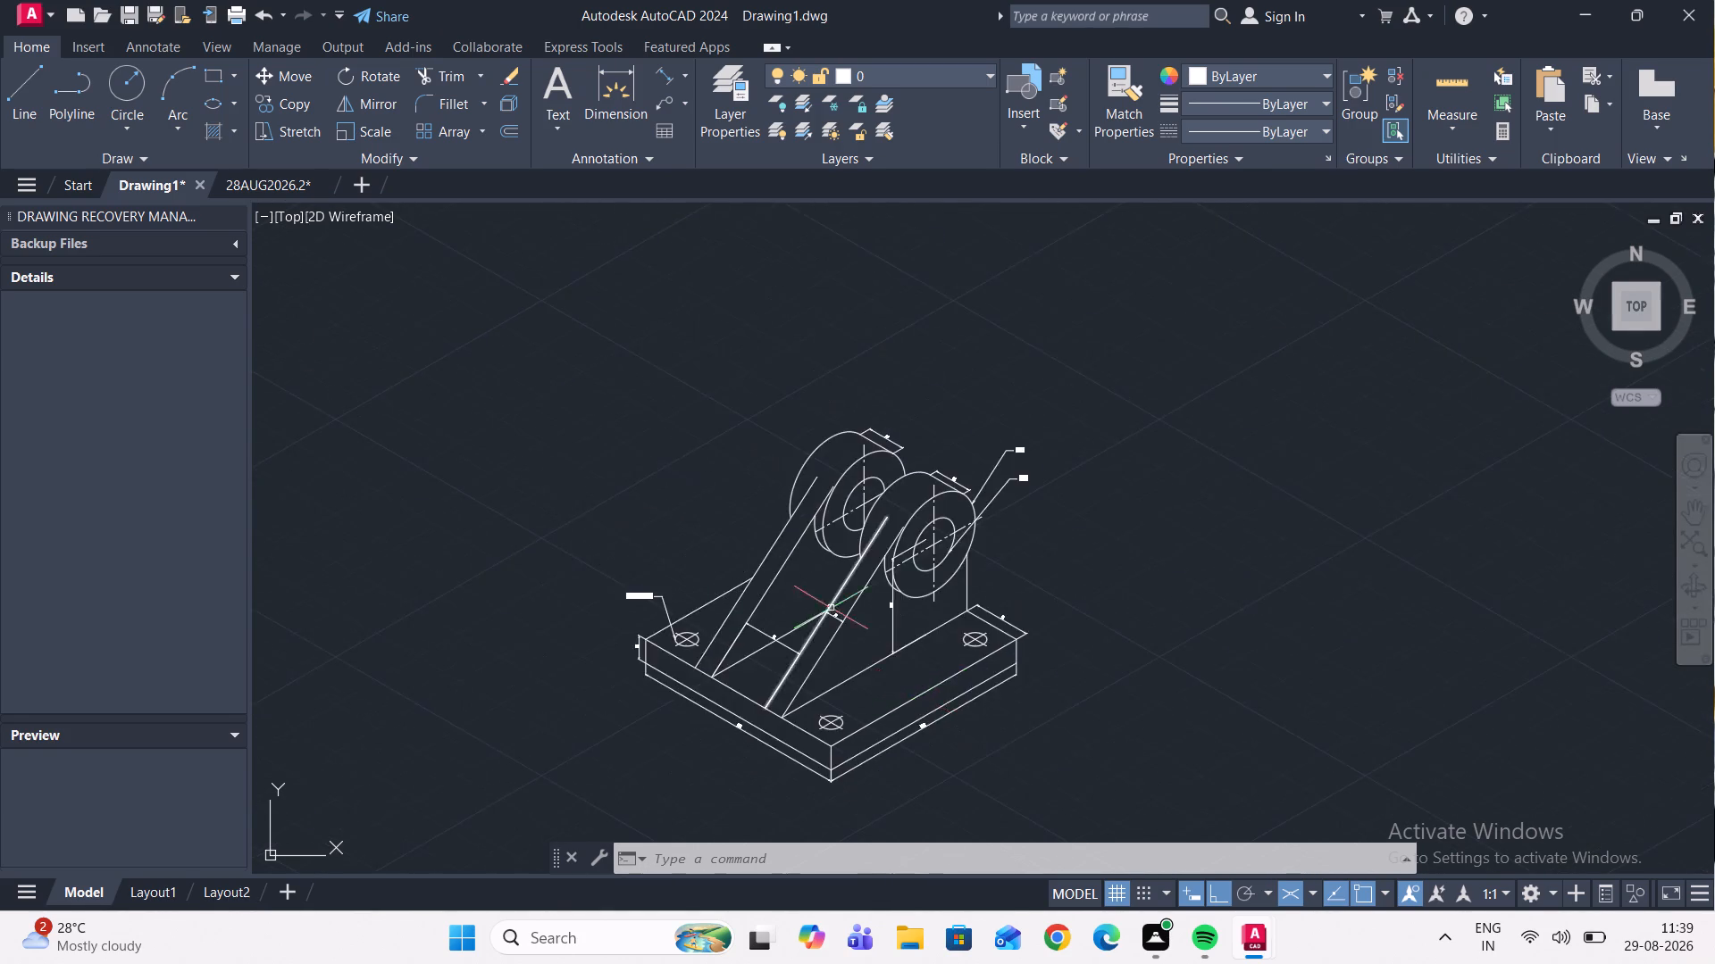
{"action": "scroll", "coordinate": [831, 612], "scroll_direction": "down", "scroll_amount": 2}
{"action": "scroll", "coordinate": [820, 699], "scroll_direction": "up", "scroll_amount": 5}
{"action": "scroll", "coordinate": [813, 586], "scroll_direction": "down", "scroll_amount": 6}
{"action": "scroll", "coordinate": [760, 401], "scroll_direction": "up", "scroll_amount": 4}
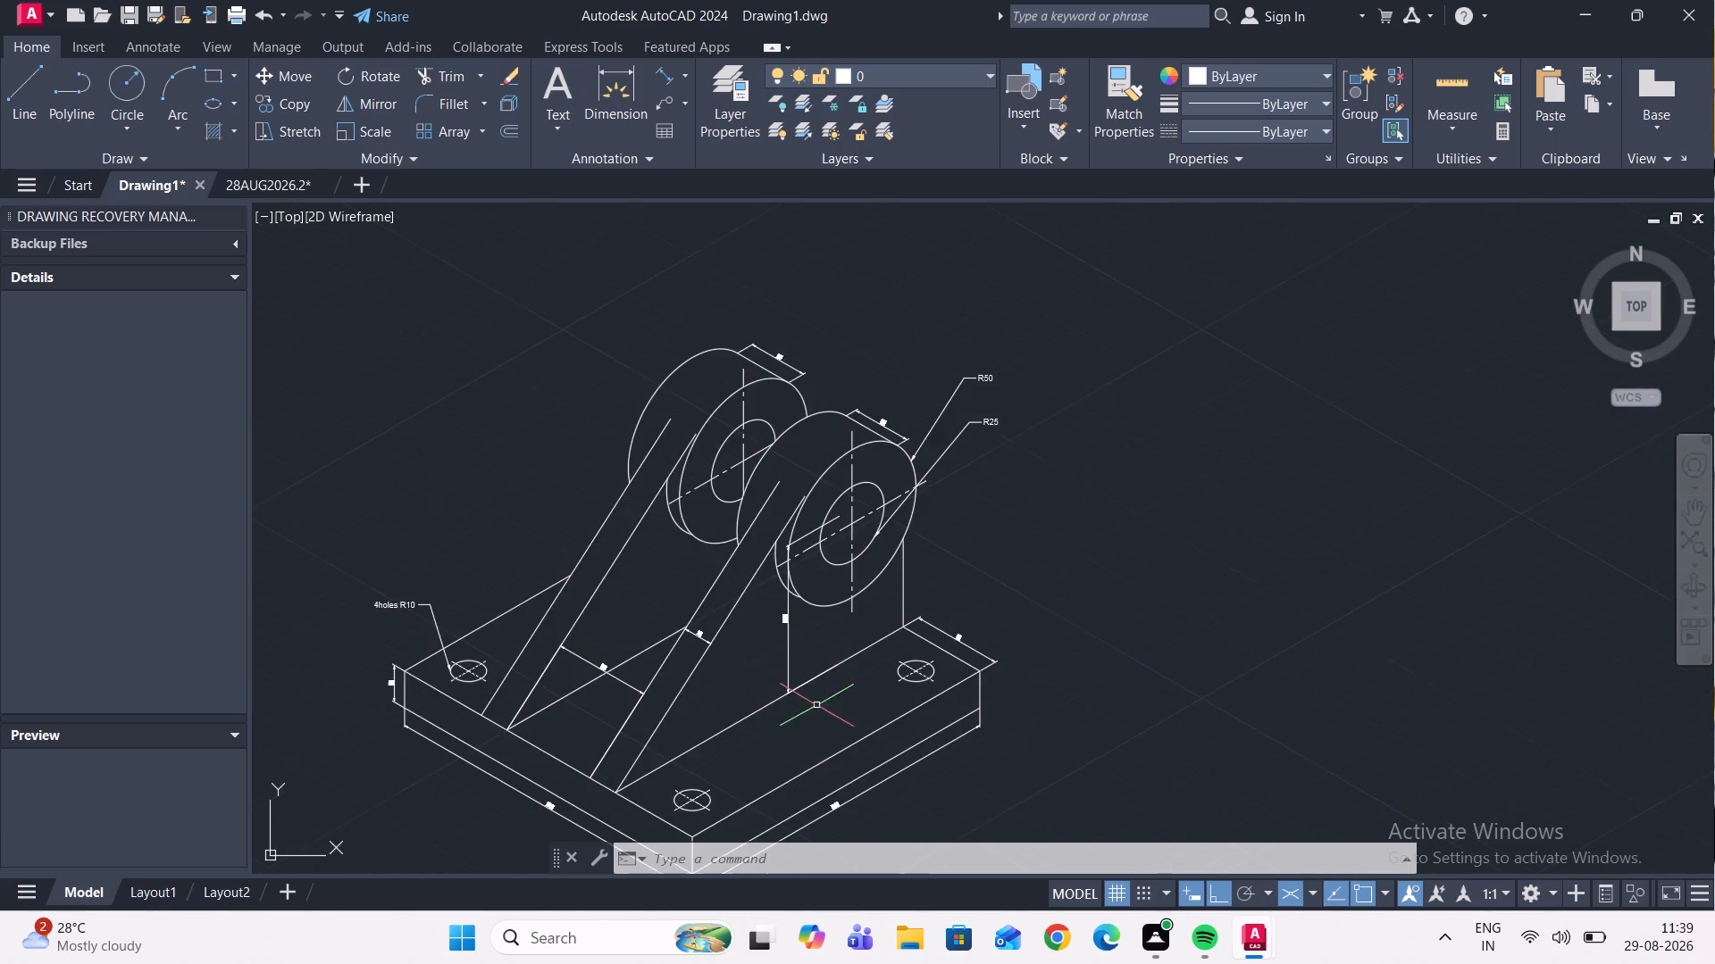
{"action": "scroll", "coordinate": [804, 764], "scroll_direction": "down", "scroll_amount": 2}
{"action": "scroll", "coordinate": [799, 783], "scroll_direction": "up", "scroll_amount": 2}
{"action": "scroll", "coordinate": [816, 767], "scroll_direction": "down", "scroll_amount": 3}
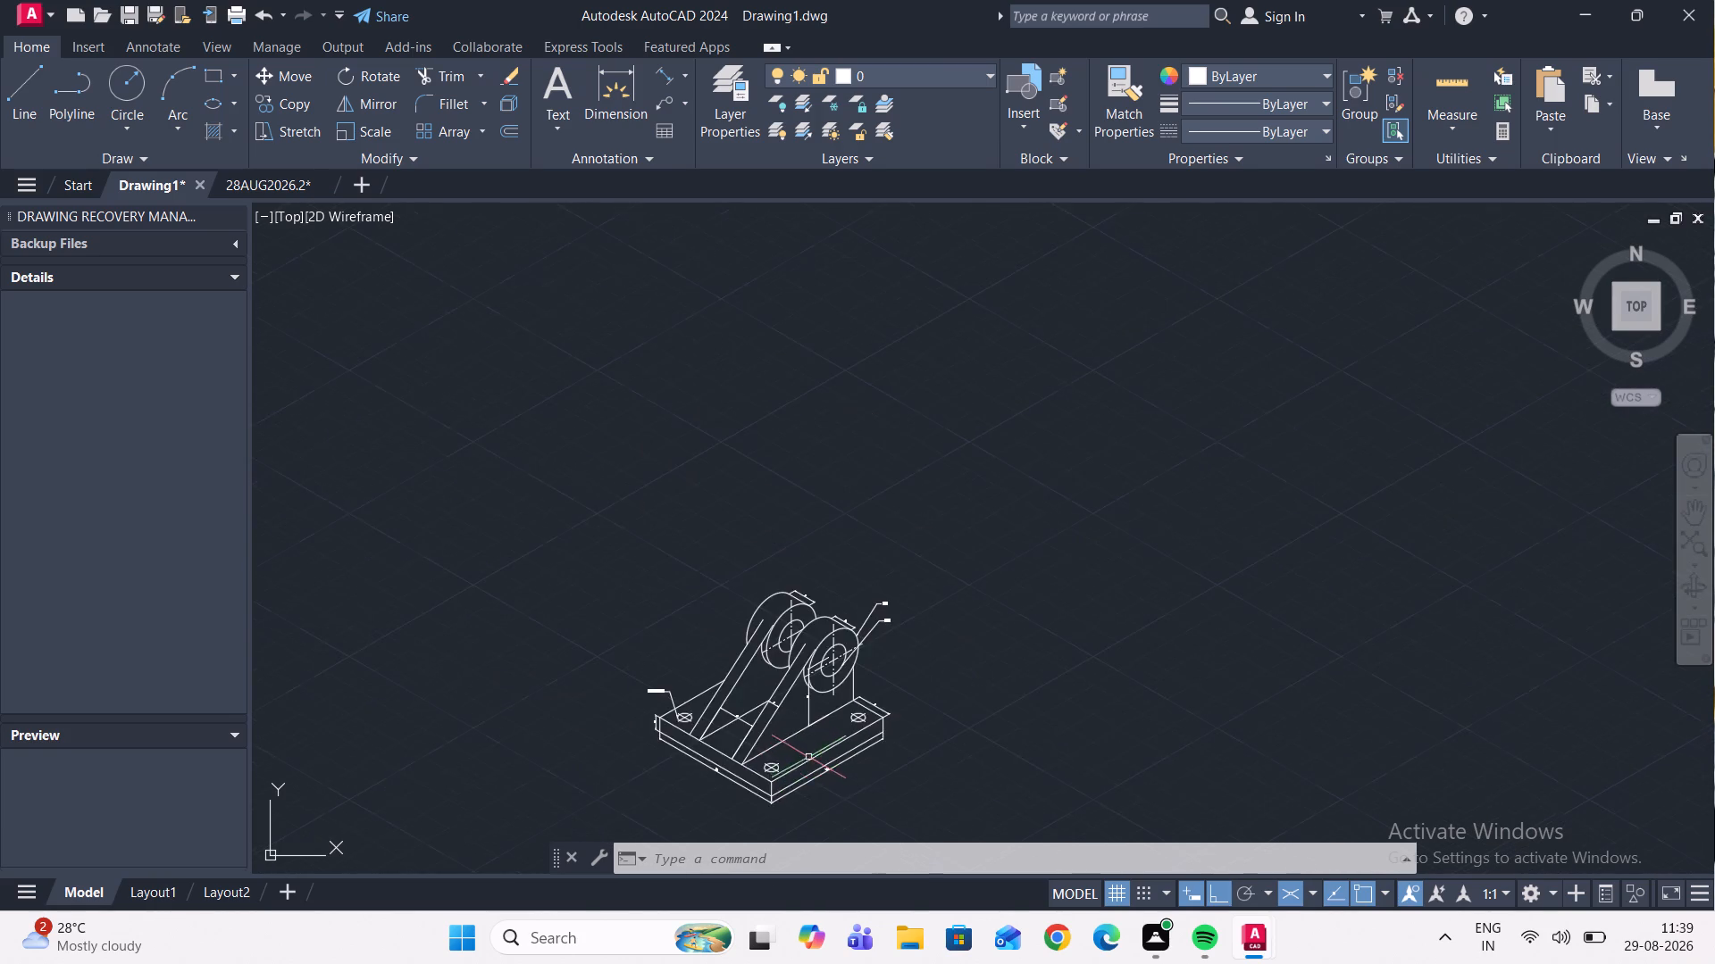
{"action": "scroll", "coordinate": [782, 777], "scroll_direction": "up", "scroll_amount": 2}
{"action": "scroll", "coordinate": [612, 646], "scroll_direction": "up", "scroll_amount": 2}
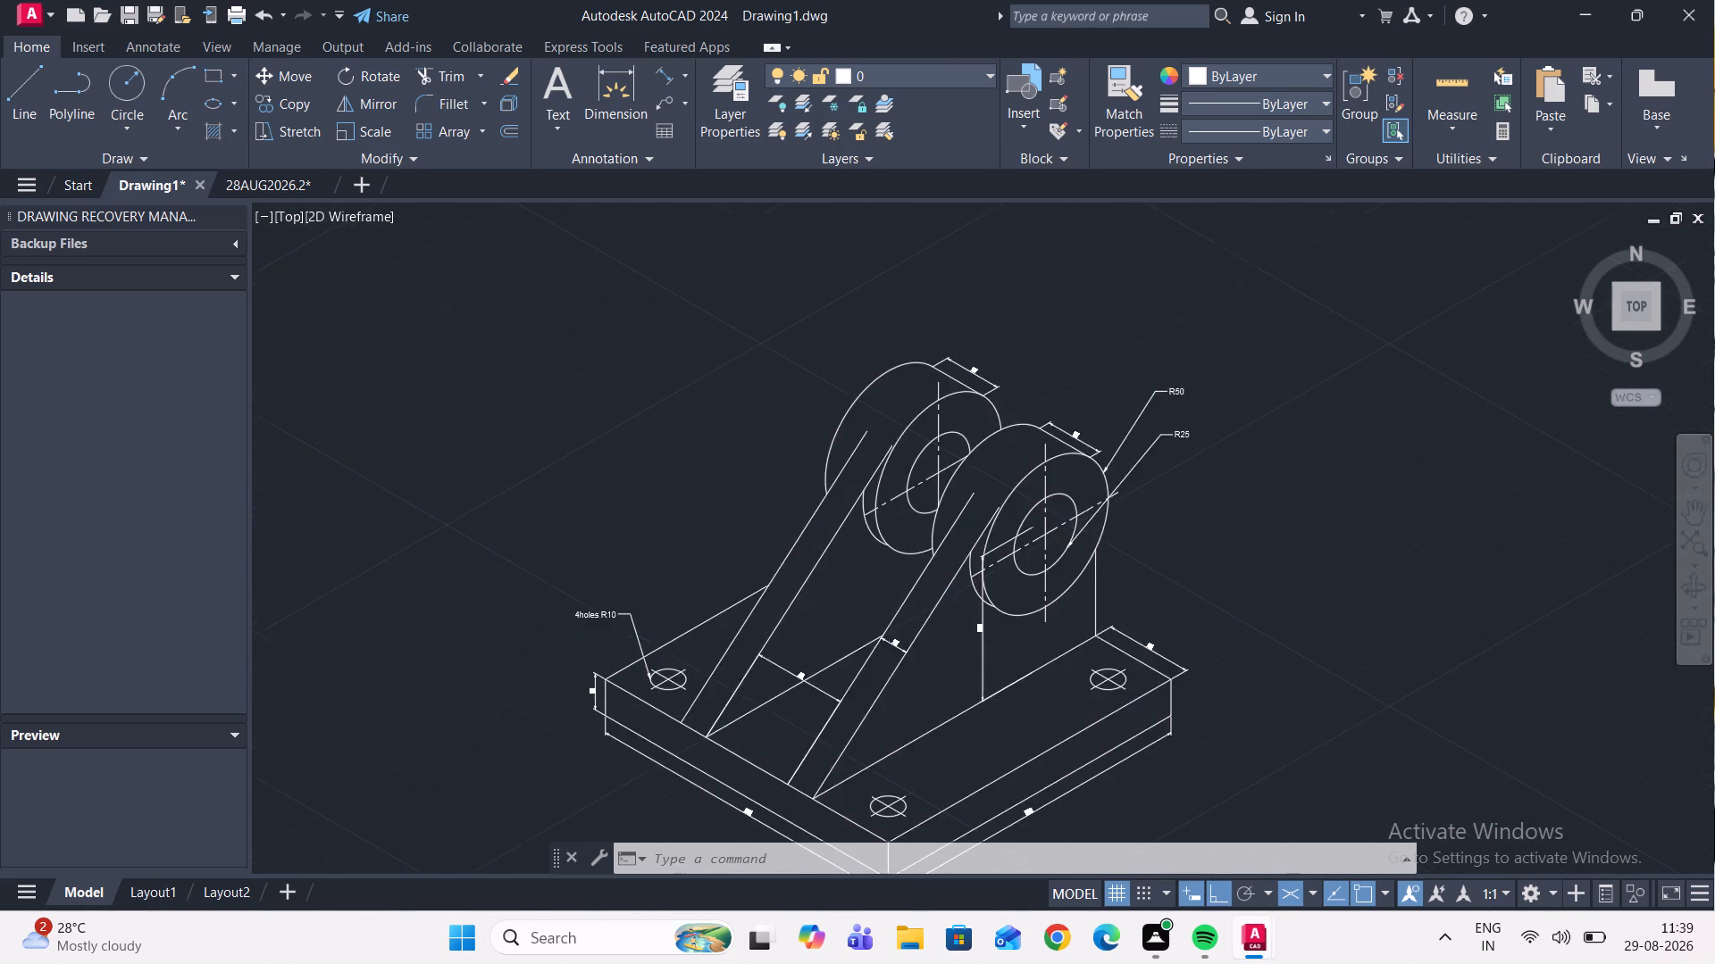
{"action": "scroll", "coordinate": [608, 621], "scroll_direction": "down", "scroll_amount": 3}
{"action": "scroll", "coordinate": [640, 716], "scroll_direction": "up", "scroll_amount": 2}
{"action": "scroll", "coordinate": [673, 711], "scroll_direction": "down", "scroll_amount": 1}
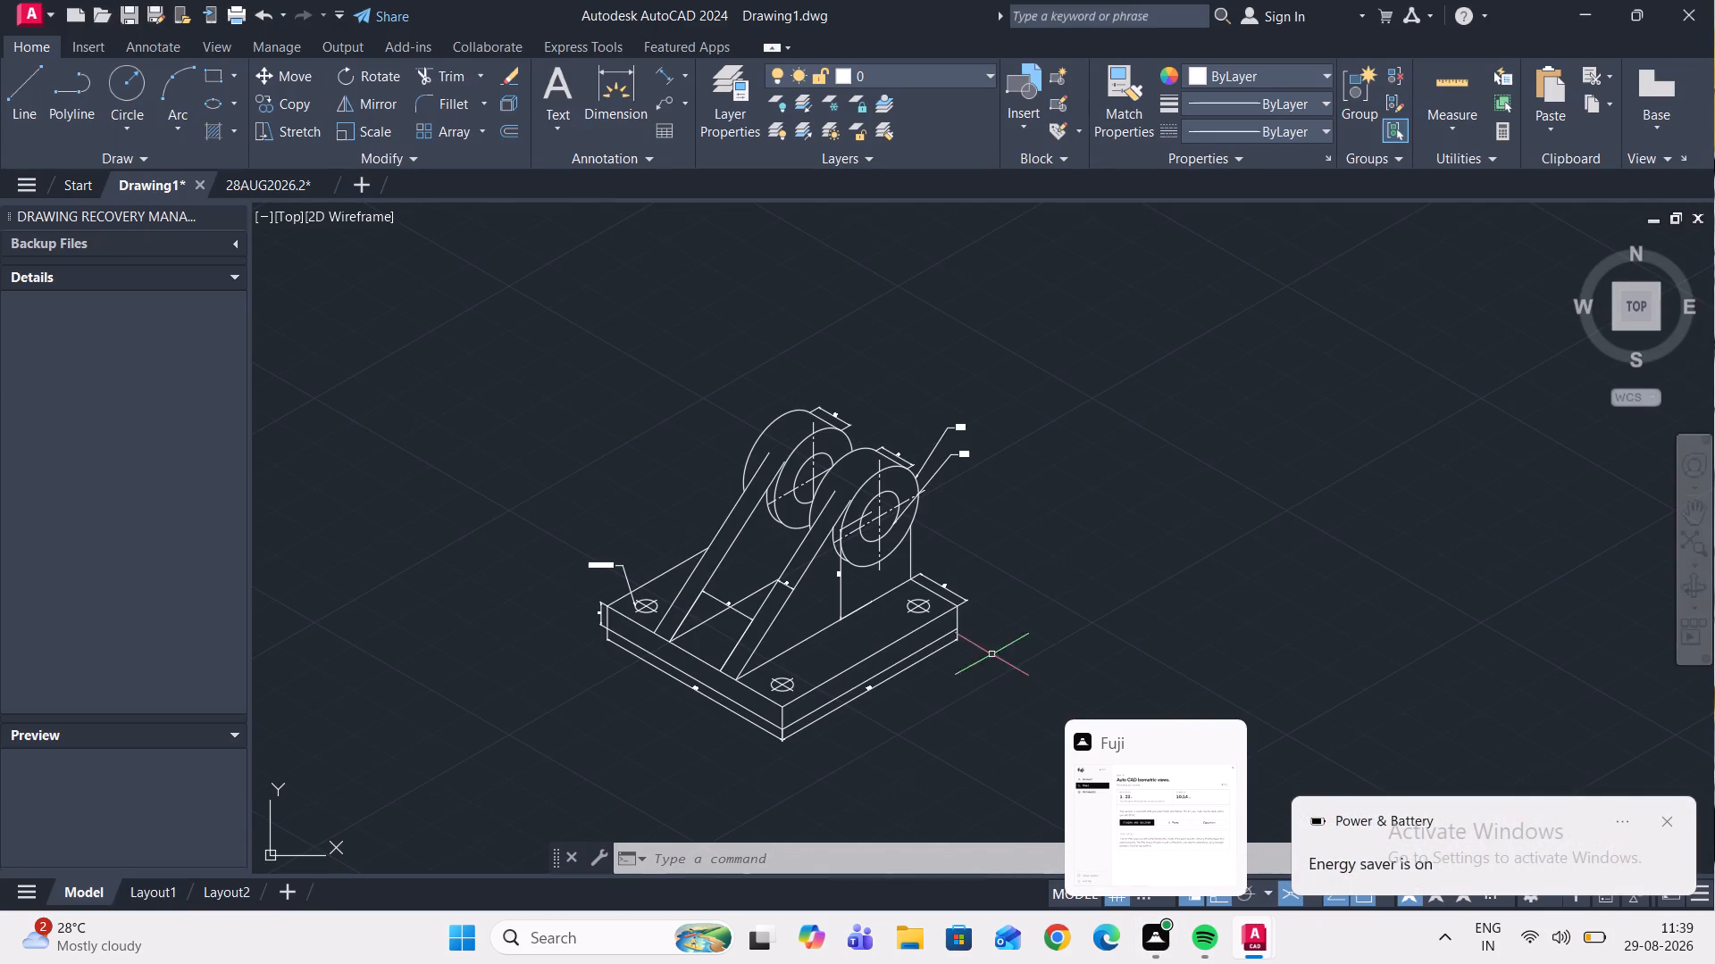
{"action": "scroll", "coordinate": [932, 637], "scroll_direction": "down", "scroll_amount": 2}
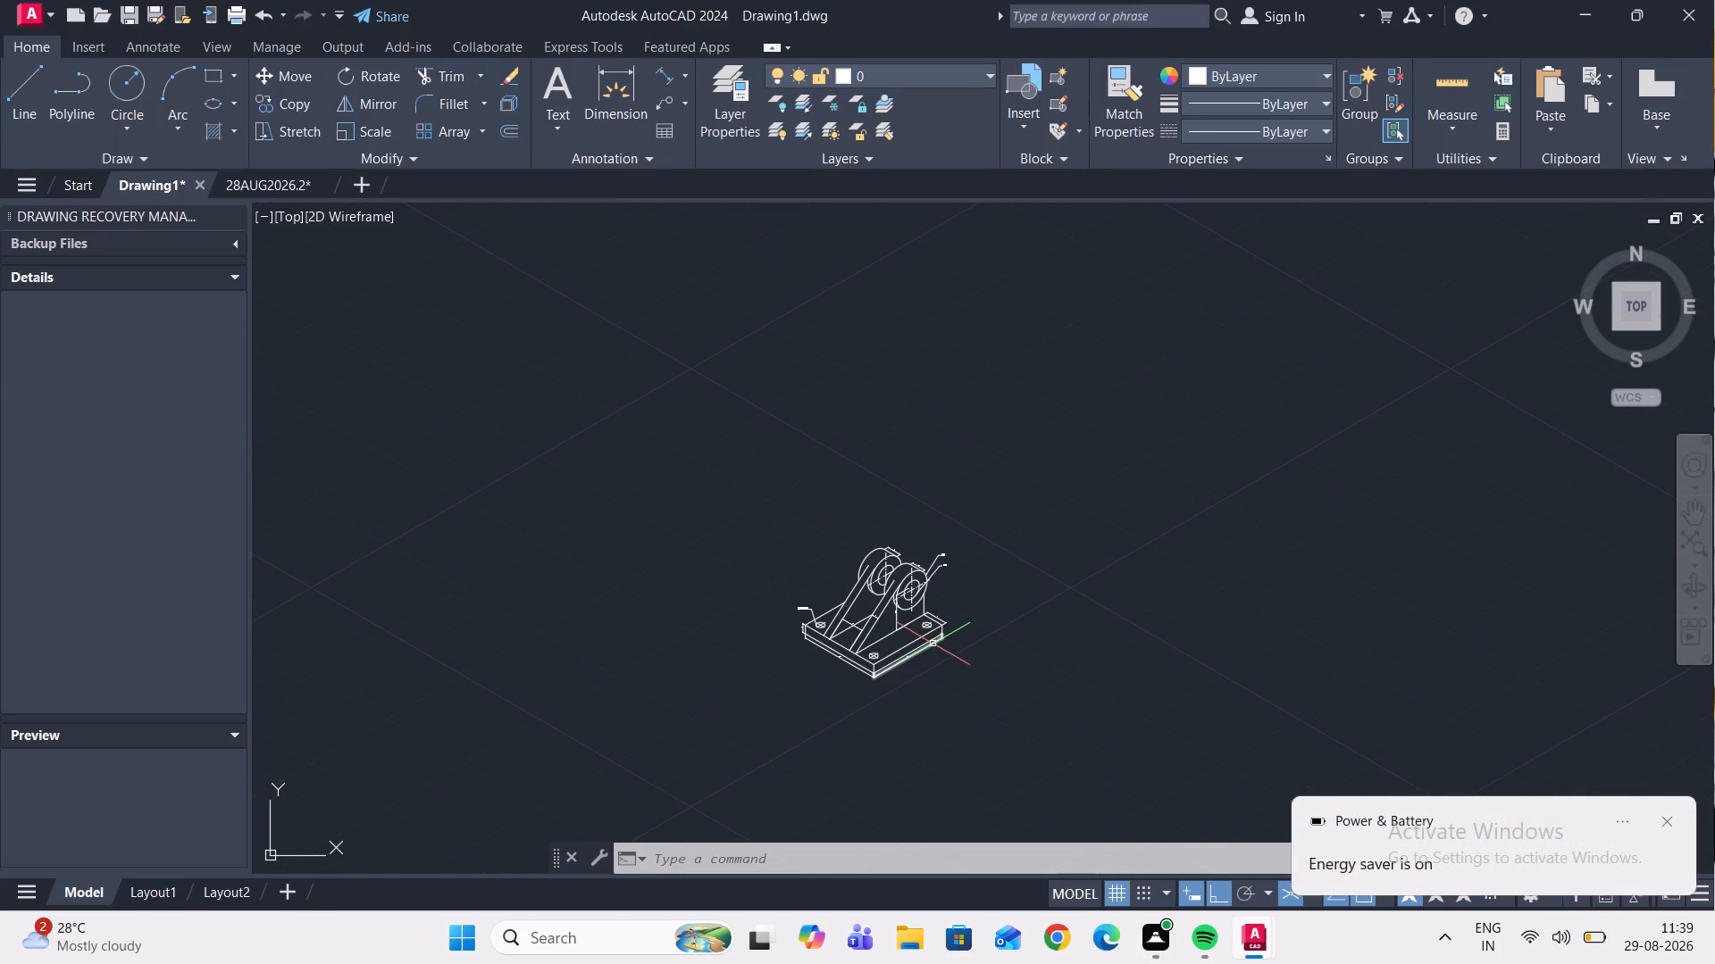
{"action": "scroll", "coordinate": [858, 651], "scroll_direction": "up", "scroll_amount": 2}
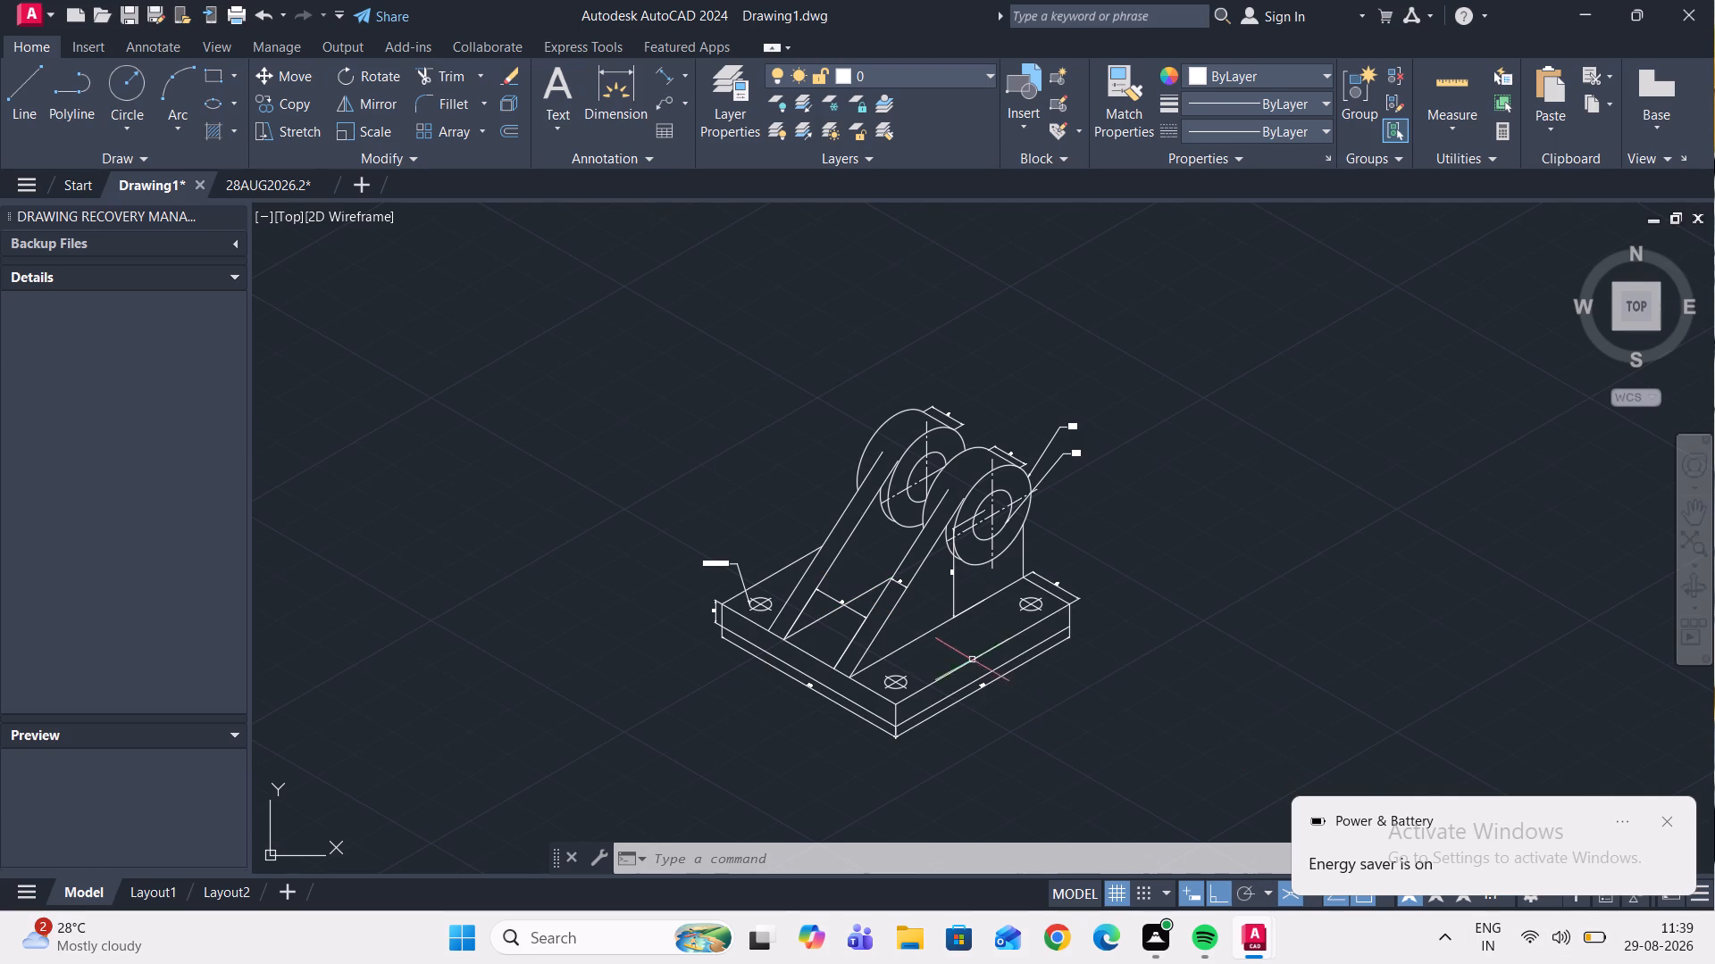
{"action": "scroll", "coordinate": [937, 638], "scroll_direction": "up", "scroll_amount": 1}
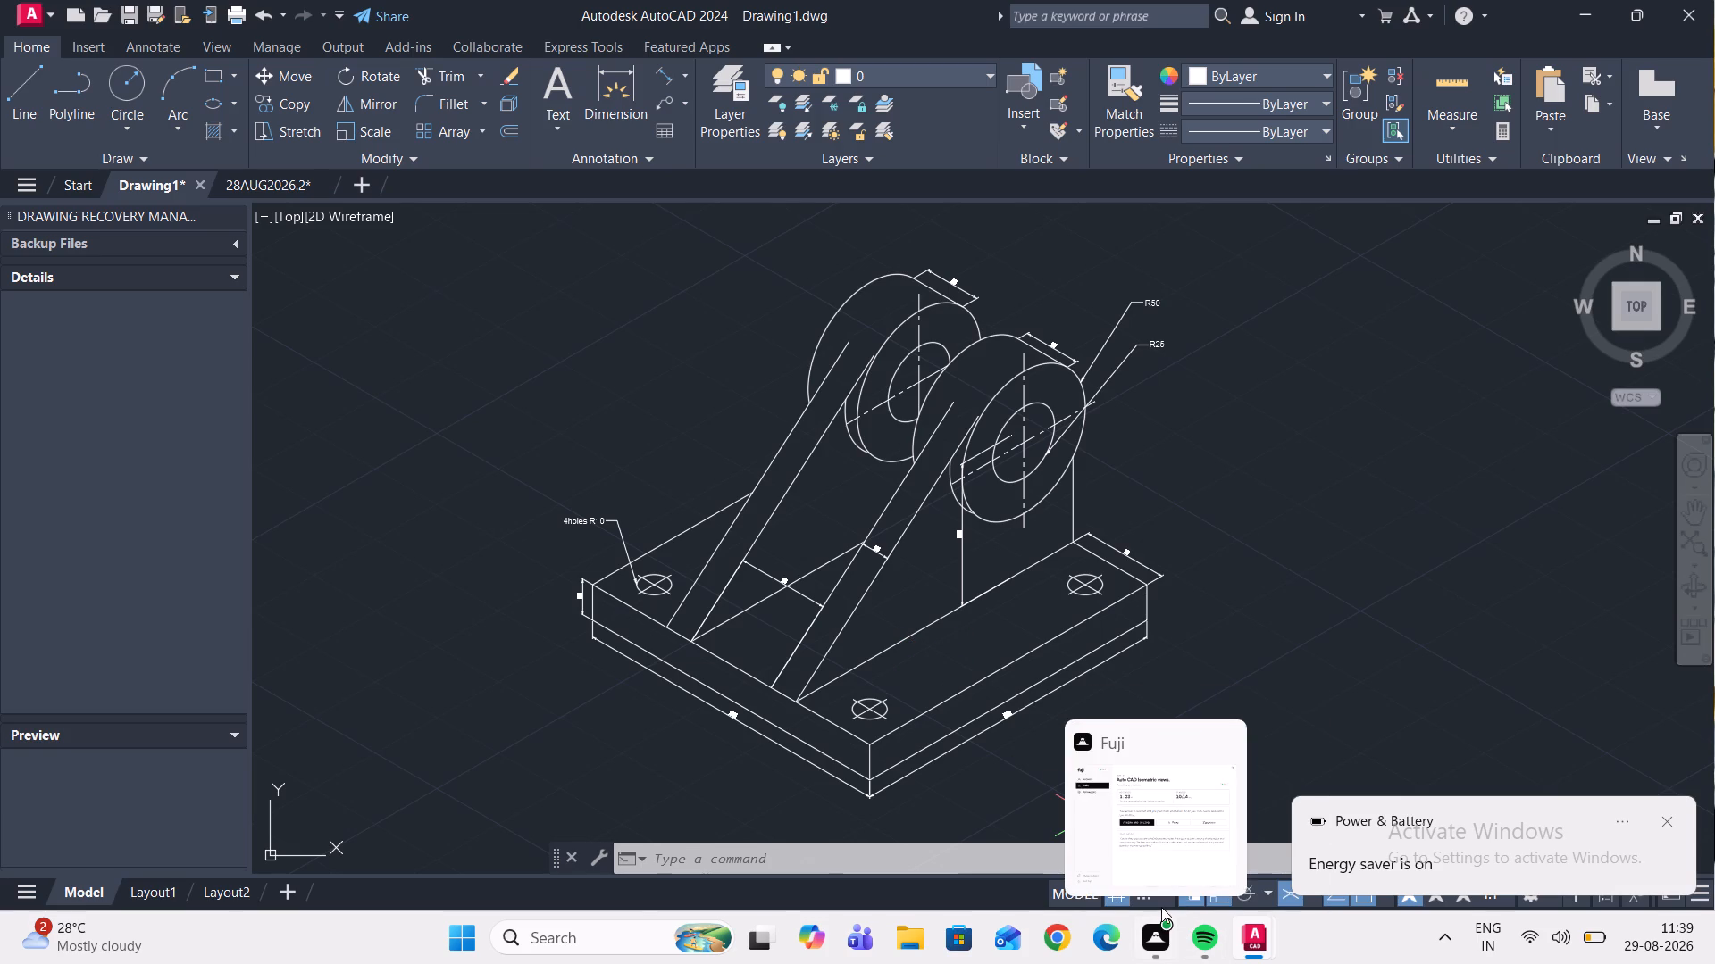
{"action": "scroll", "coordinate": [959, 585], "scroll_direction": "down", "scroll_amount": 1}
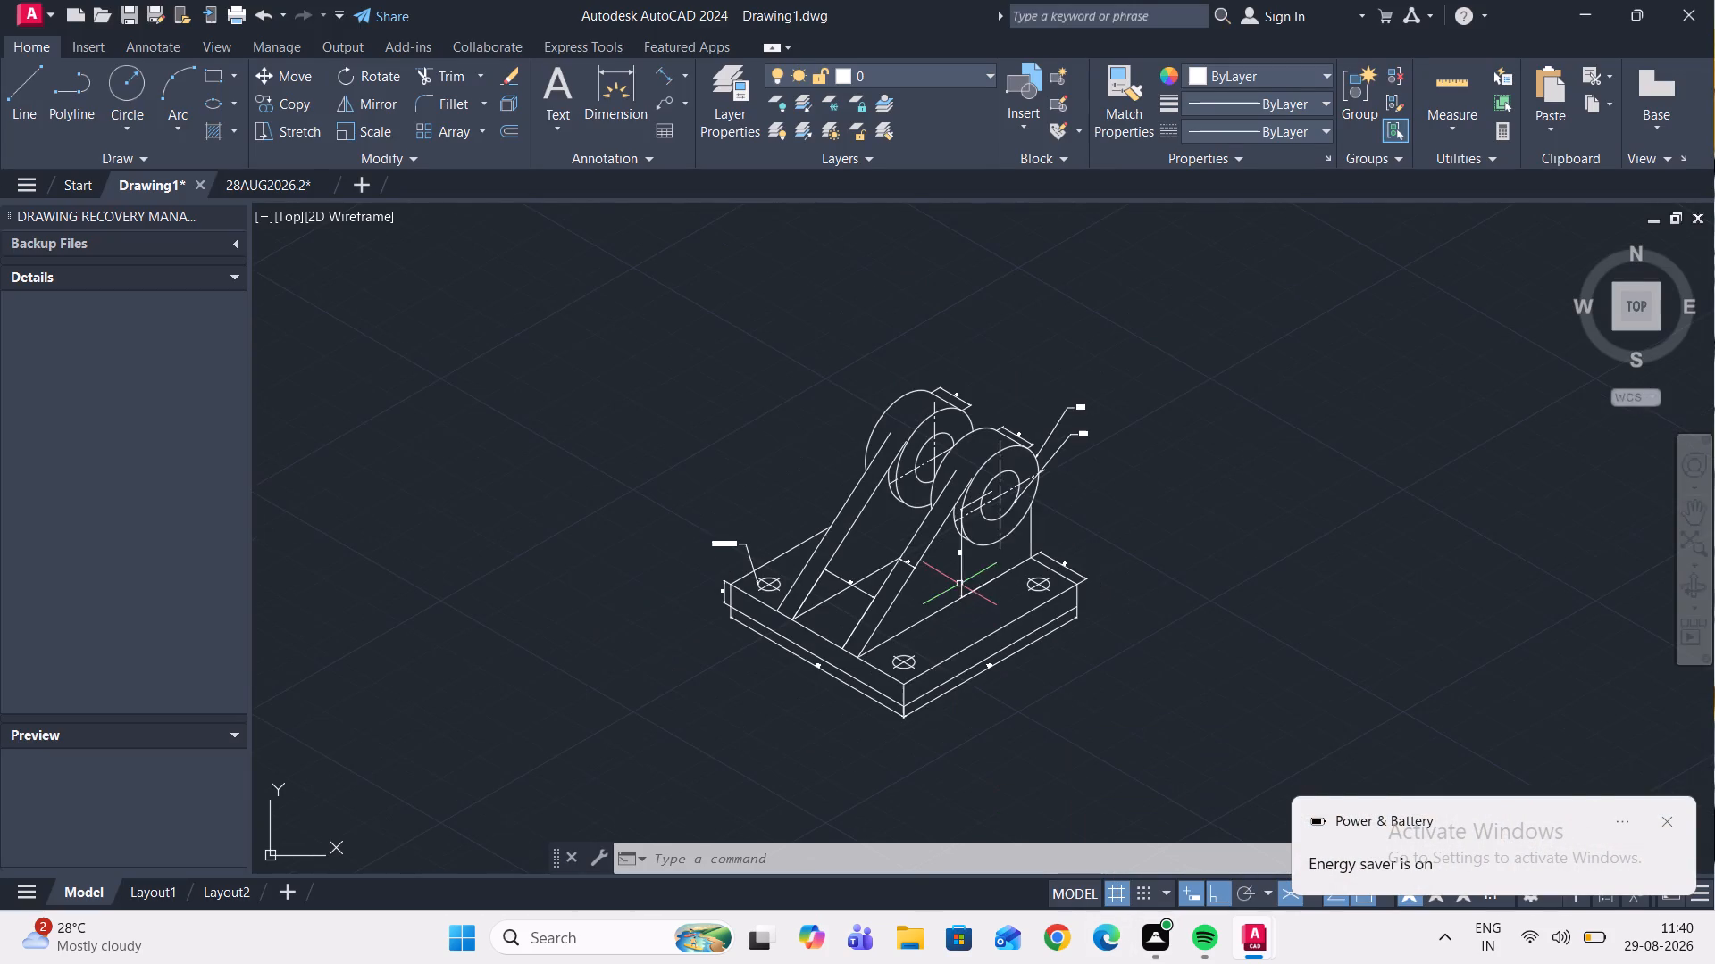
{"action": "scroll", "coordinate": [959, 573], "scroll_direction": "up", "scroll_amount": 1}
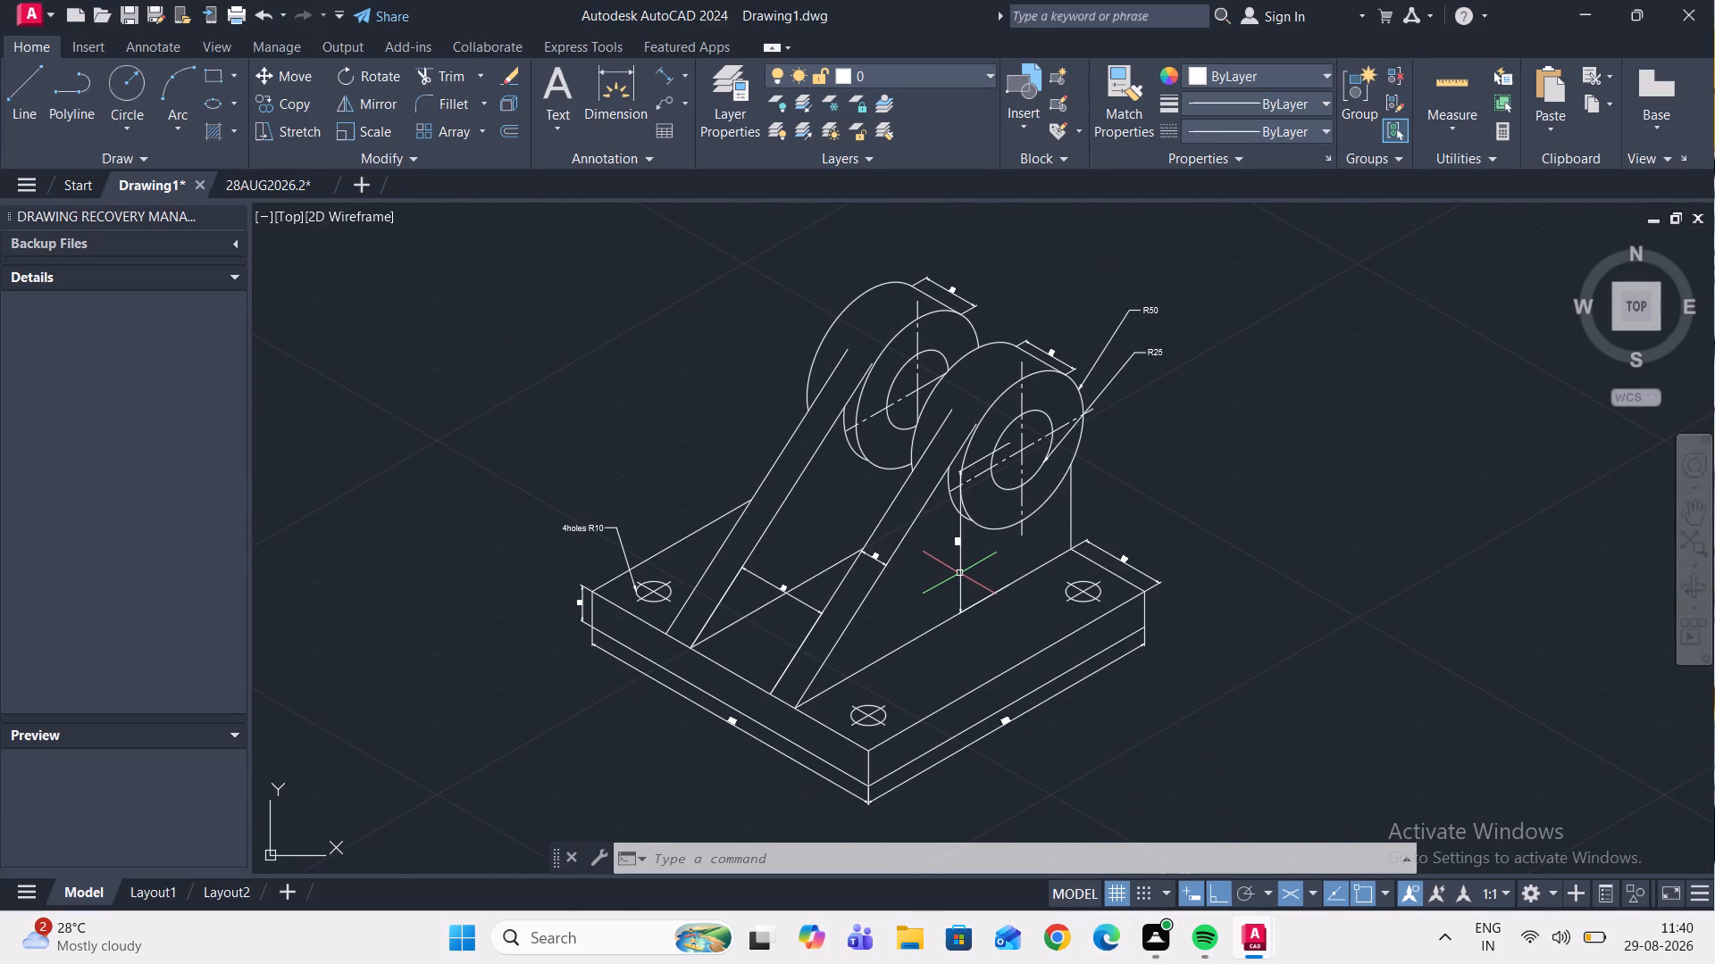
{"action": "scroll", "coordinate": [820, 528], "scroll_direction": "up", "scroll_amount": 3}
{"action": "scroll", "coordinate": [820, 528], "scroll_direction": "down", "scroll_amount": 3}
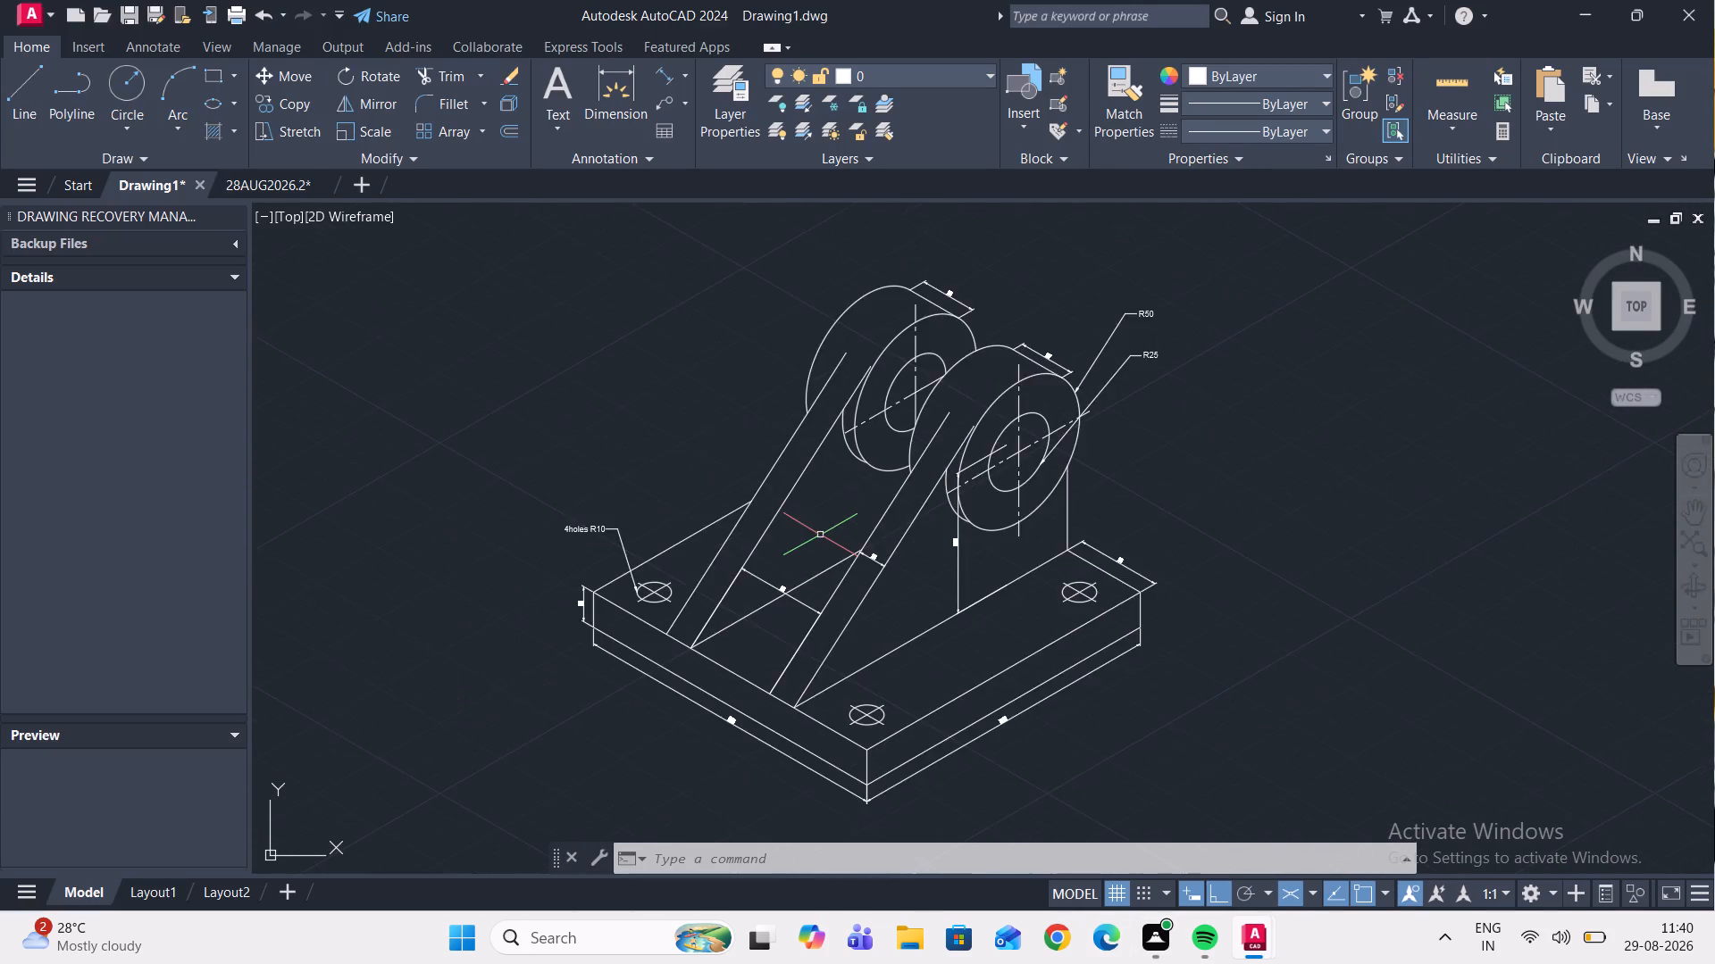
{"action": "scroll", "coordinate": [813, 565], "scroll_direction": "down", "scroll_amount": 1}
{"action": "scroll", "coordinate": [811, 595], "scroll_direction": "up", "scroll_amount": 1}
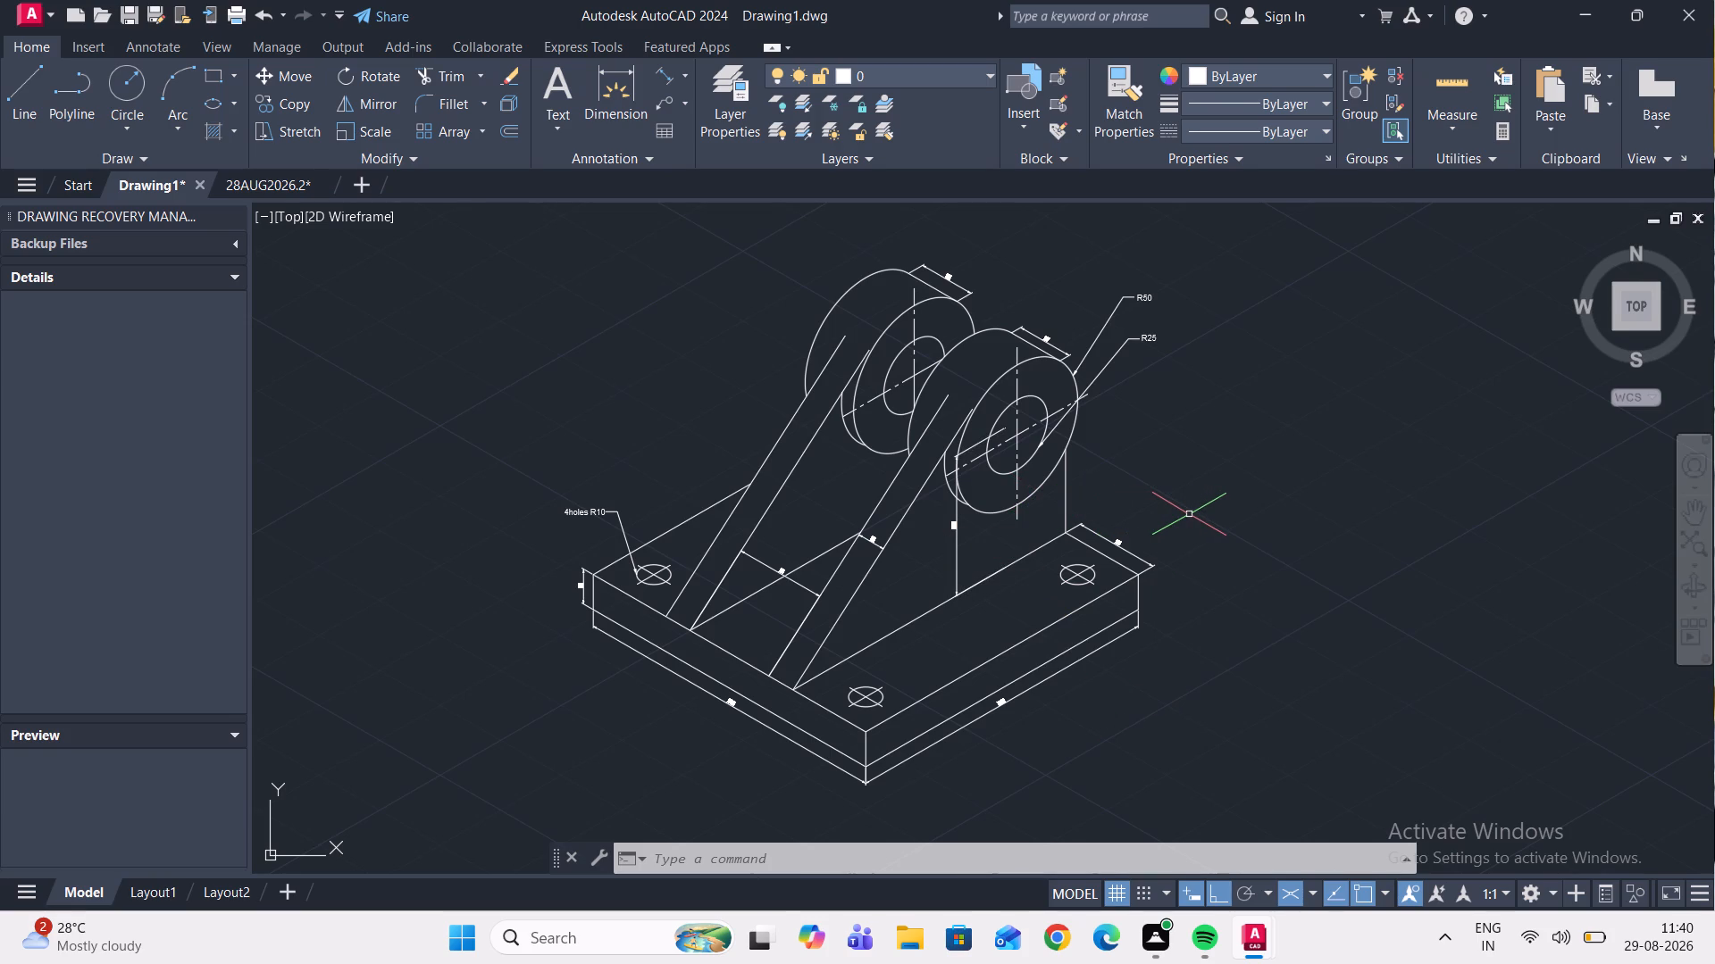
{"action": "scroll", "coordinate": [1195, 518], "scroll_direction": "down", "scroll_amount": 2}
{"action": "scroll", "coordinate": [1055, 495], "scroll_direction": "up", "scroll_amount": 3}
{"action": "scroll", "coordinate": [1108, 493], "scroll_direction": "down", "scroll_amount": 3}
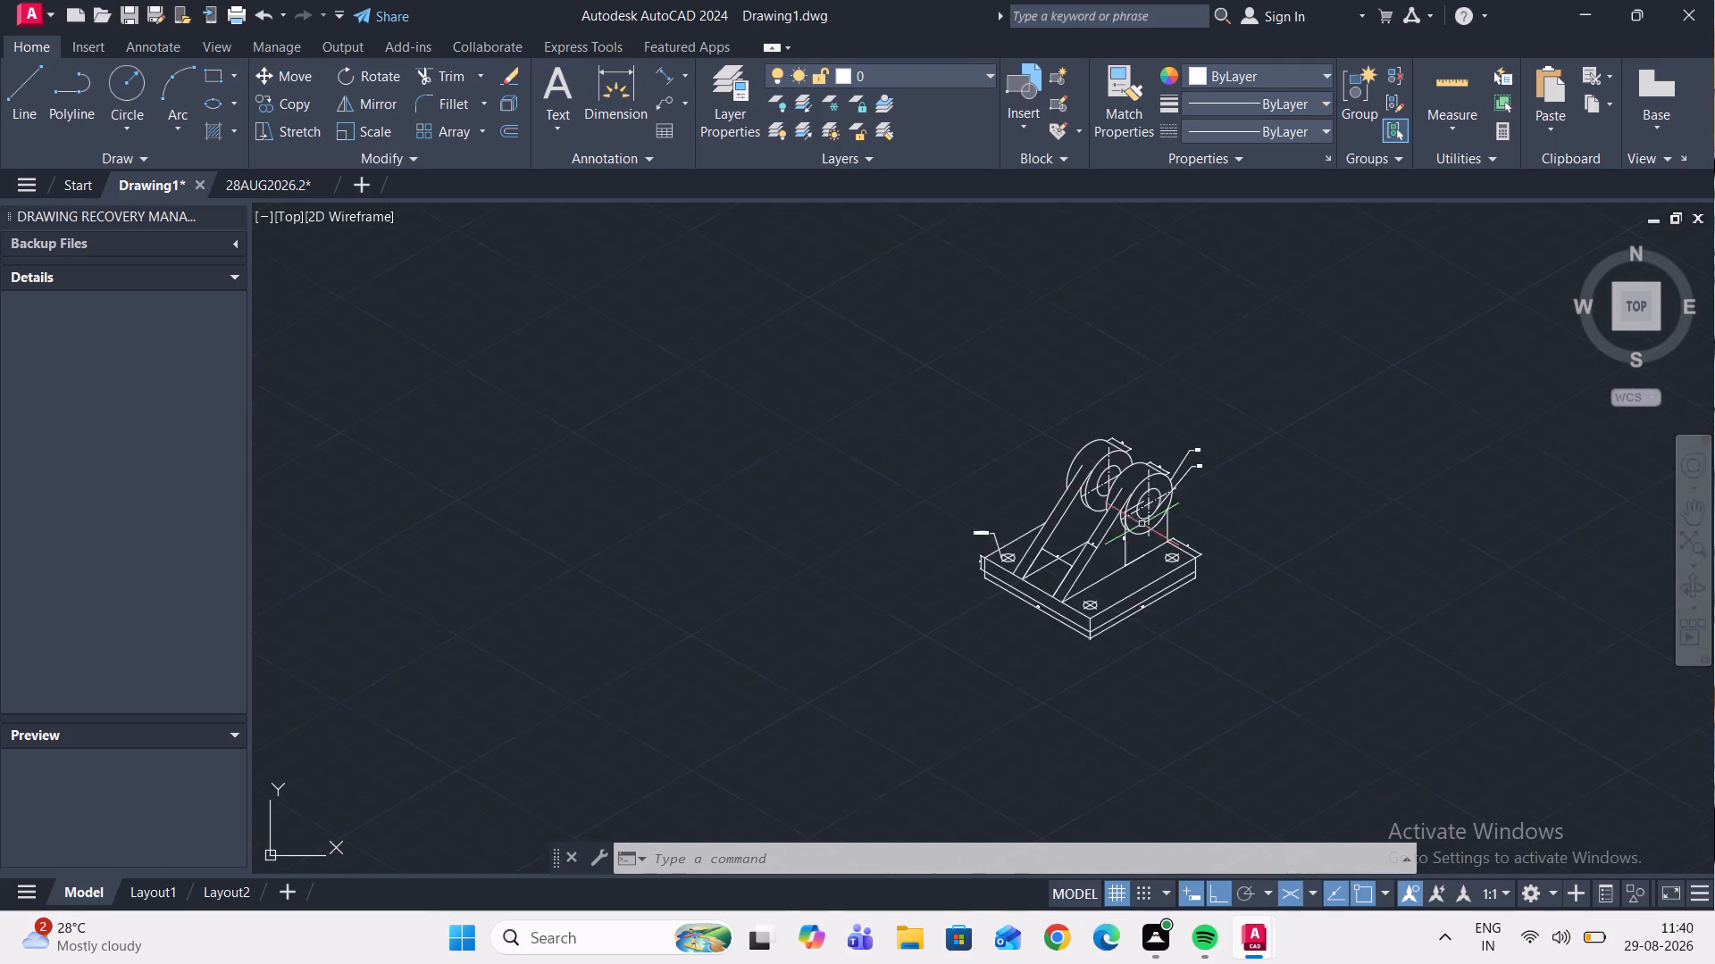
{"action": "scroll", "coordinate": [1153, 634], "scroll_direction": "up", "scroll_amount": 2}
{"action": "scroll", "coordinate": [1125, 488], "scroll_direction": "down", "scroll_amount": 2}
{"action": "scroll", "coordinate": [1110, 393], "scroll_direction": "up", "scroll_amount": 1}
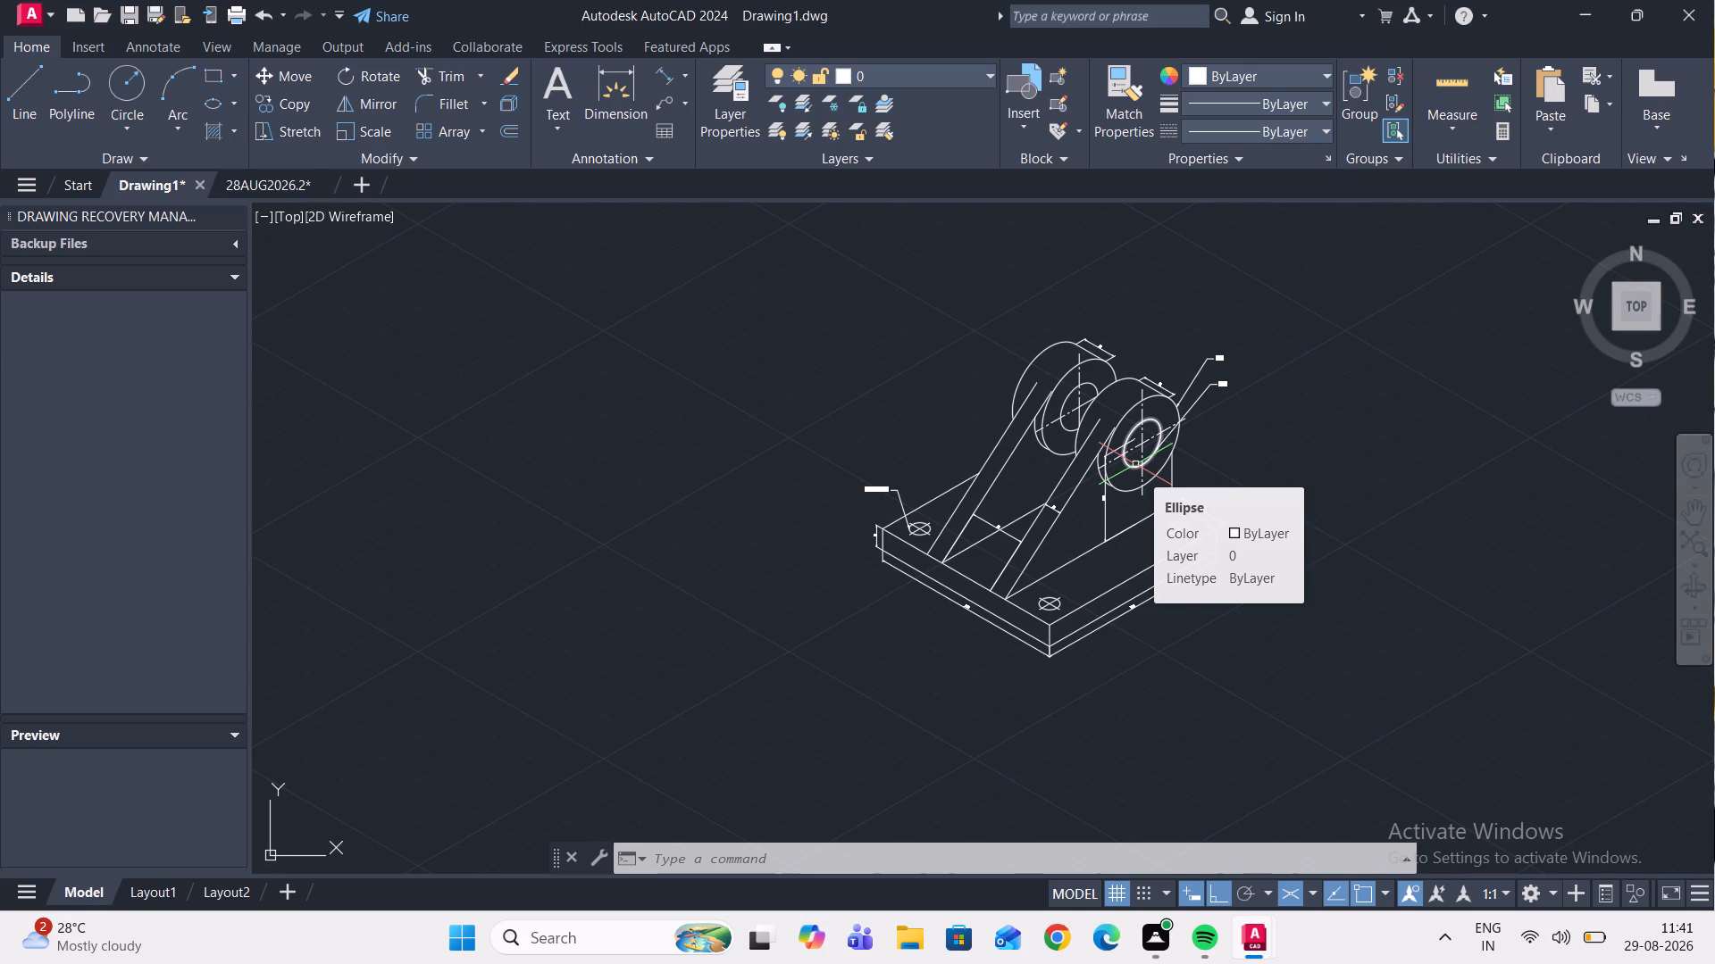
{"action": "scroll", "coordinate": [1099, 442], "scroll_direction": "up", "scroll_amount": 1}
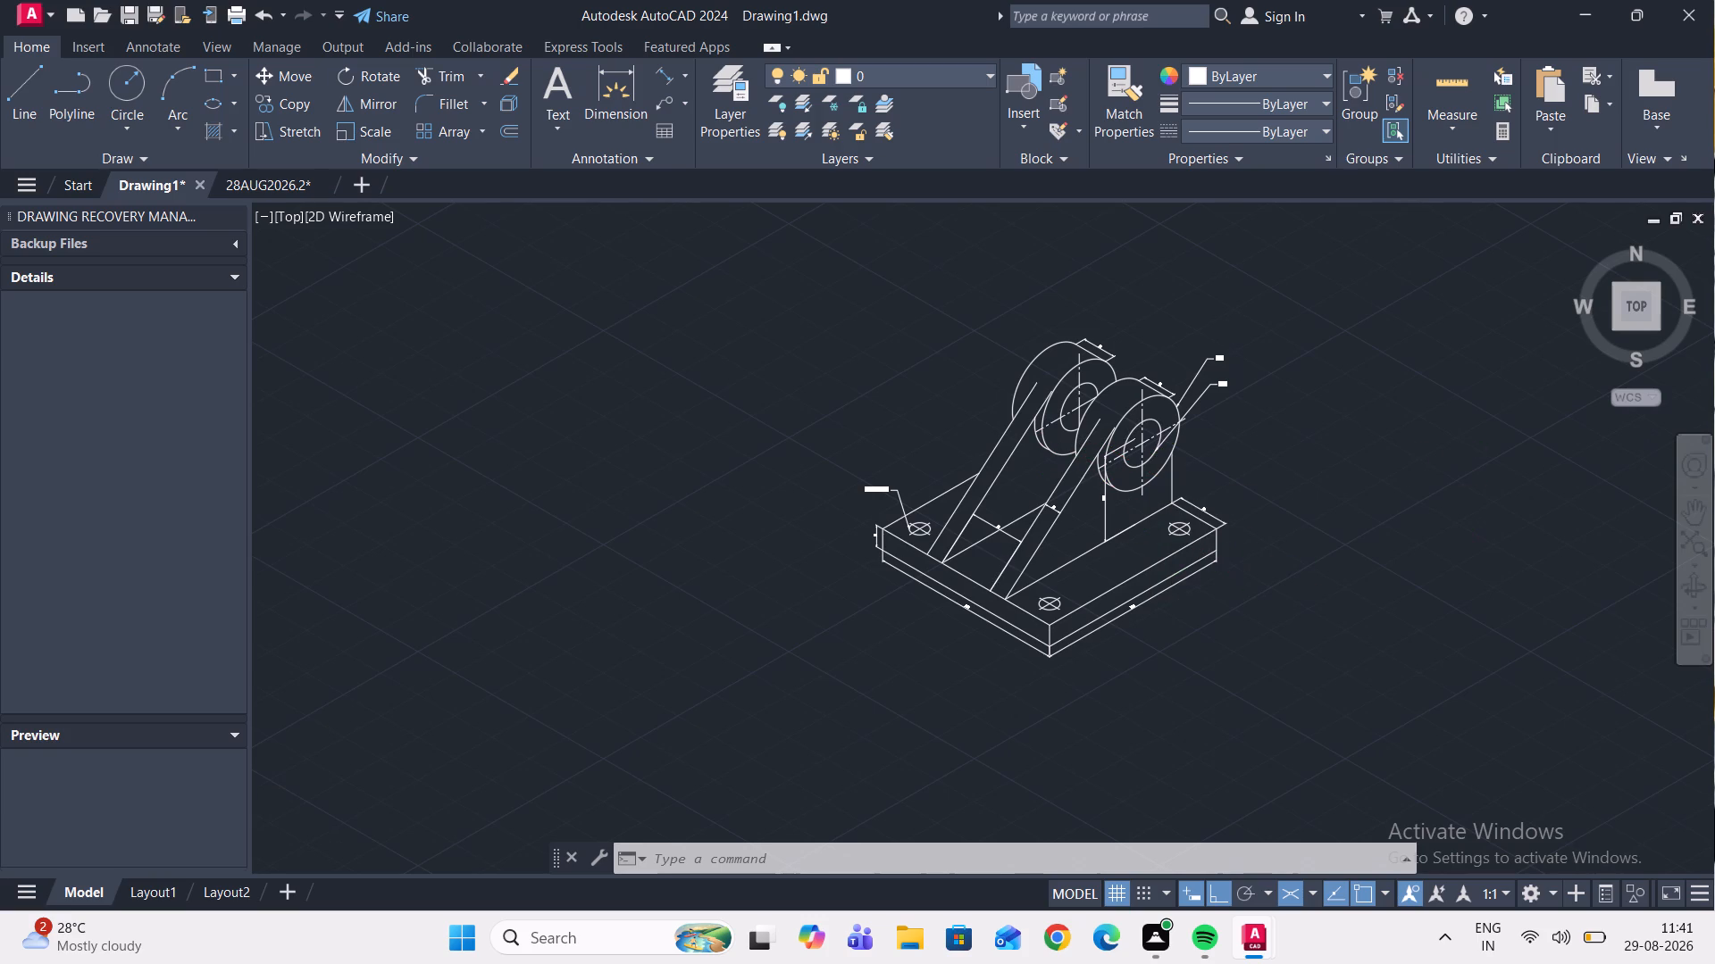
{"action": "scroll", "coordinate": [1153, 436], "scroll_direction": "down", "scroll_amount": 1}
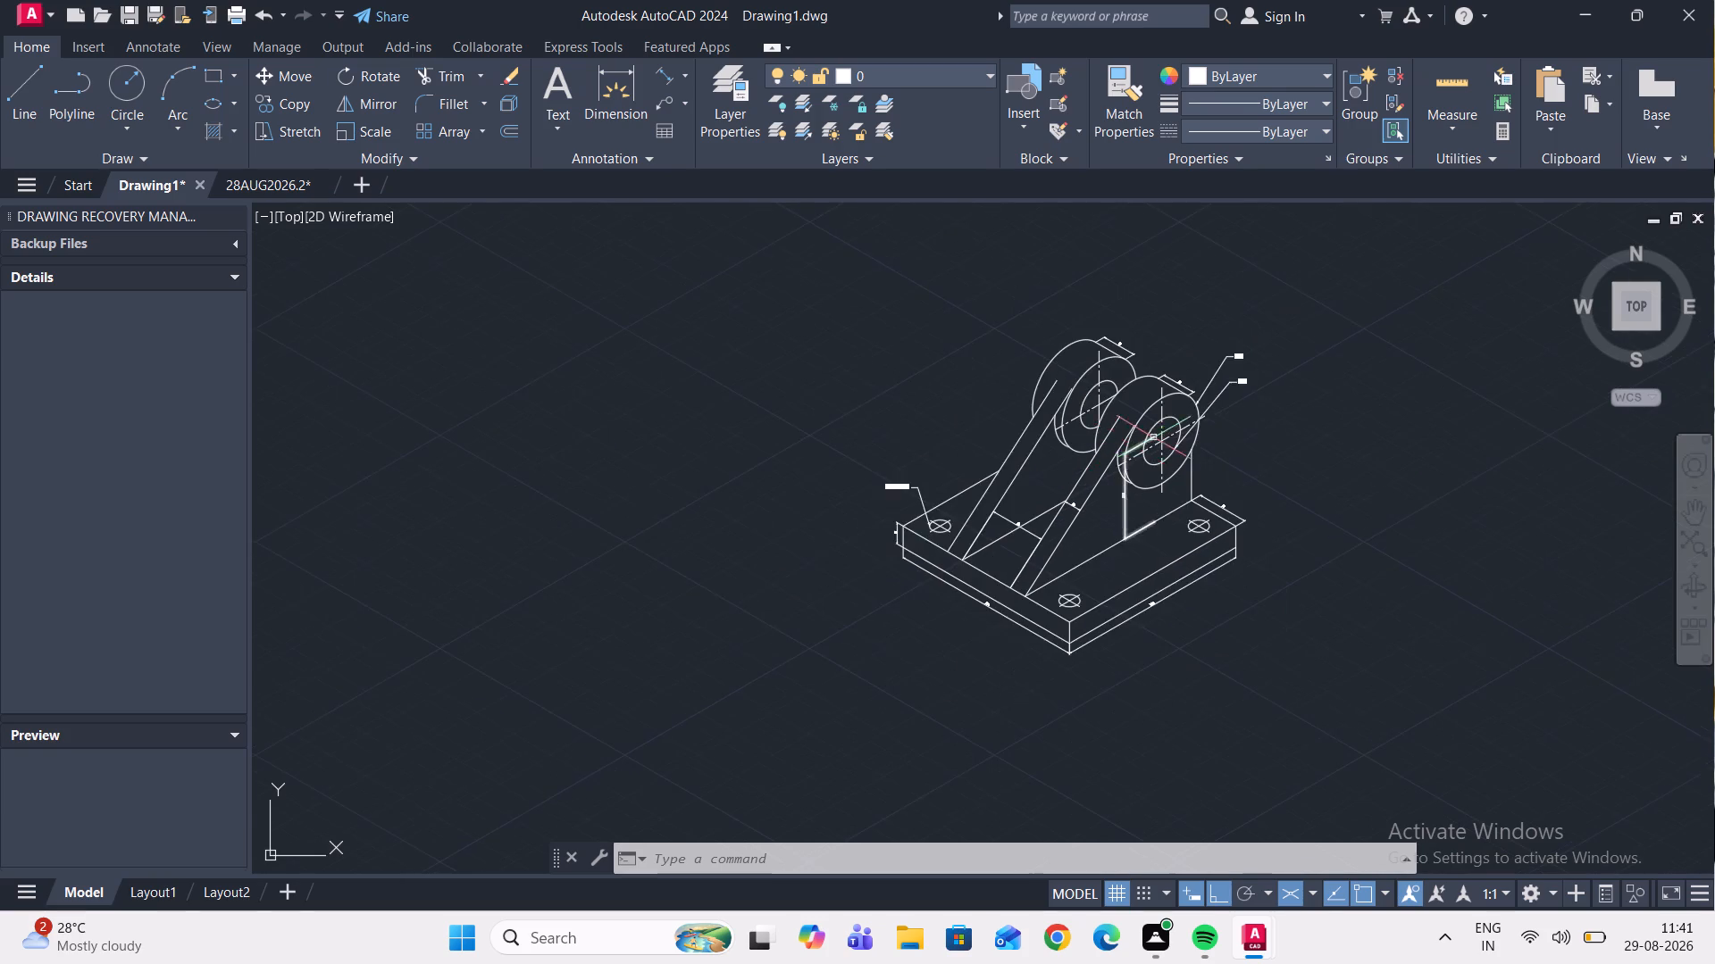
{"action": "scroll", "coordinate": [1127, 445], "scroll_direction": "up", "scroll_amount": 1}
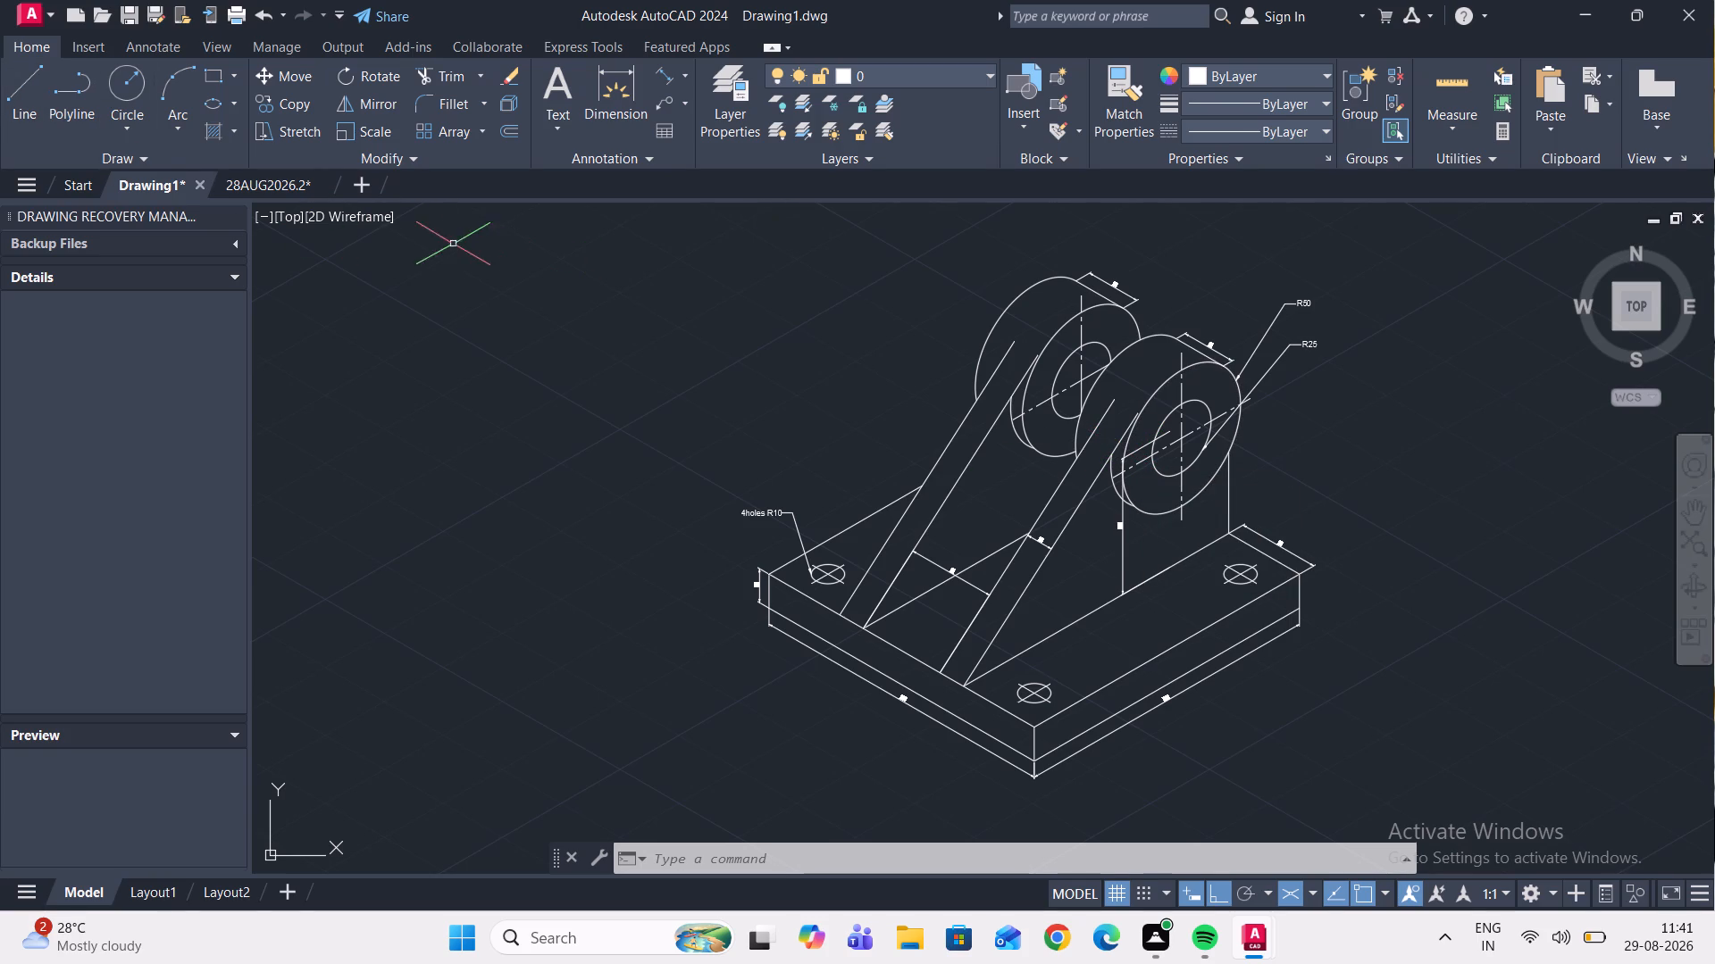
Switch to the 28AUG2026.2 drawing and examine the R12 hole and the curved cutout at the block's front.
{"action": "left_click", "coordinate": [289, 187]}
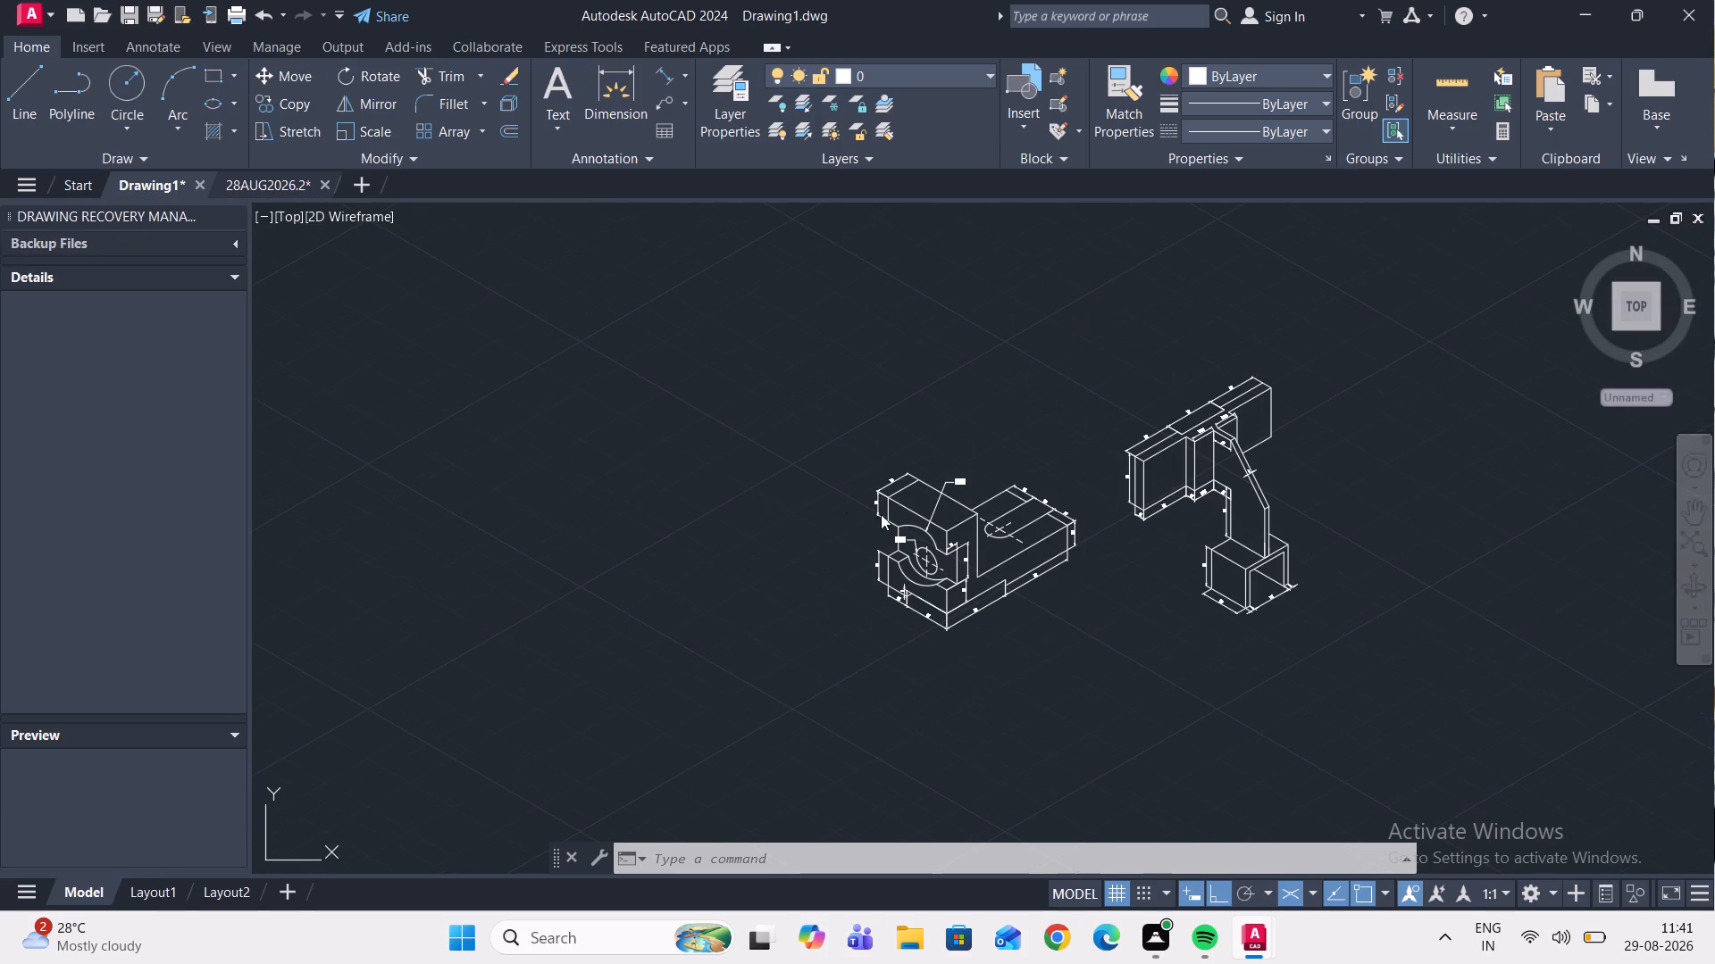
{"action": "scroll", "coordinate": [924, 605], "scroll_direction": "up", "scroll_amount": 3}
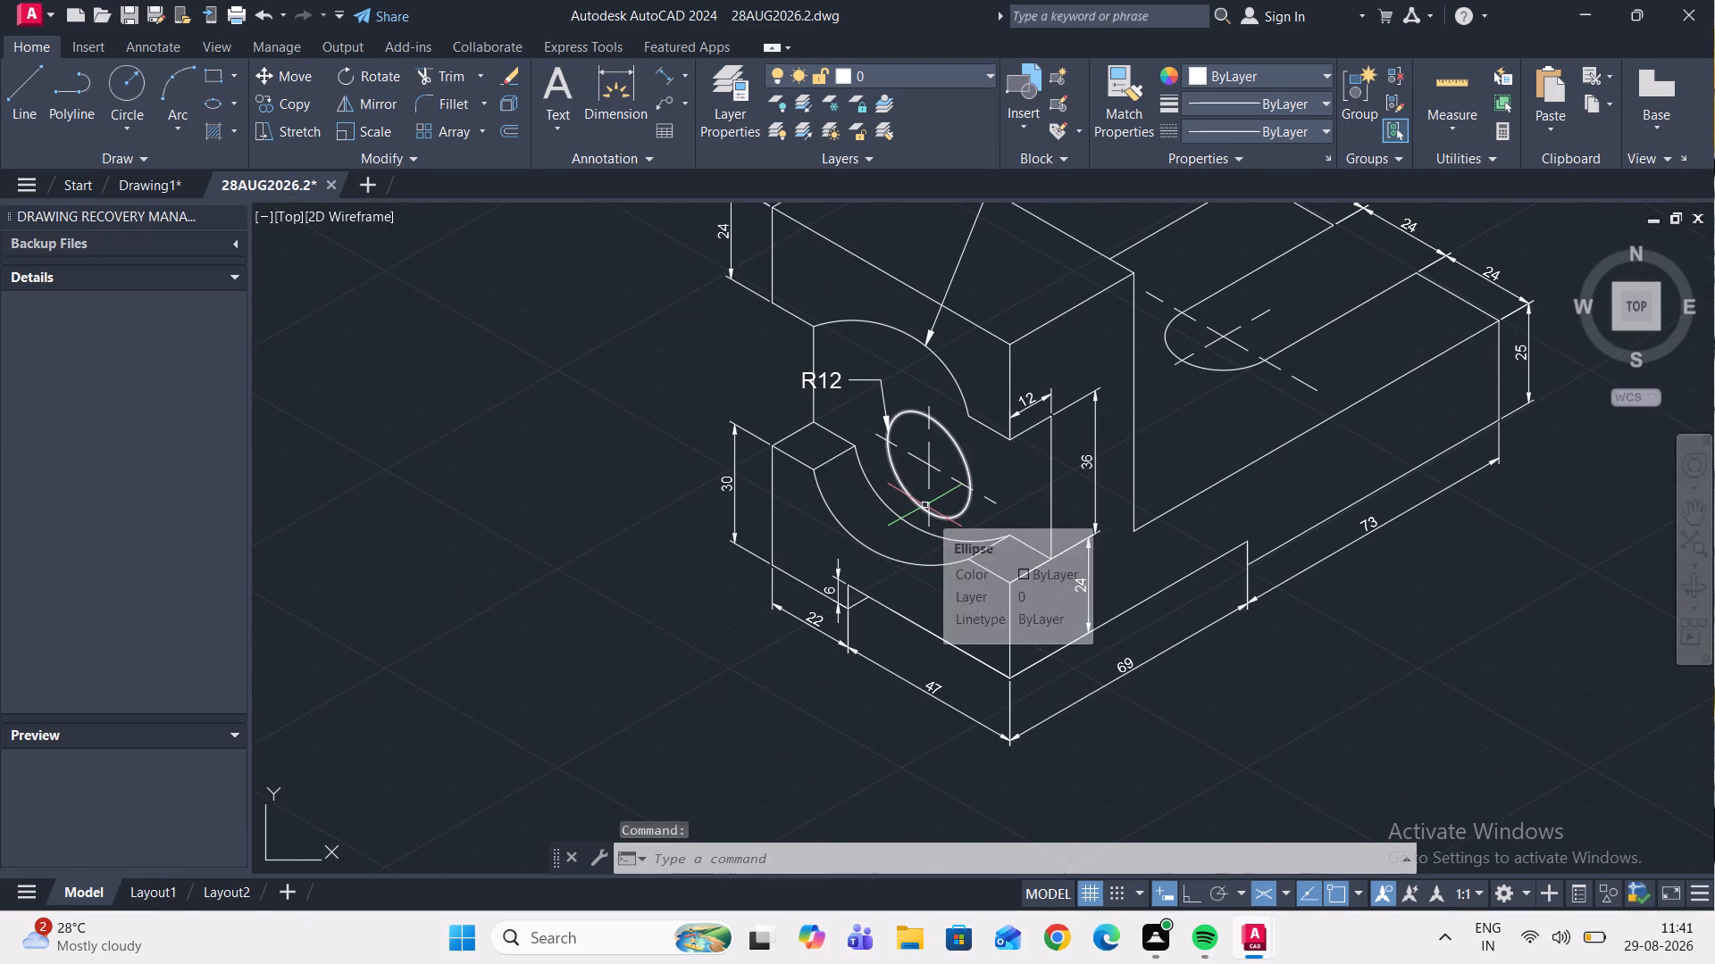
{"action": "scroll", "coordinate": [924, 505], "scroll_direction": "up", "scroll_amount": 2}
{"action": "scroll", "coordinate": [924, 505], "scroll_direction": "down", "scroll_amount": 1}
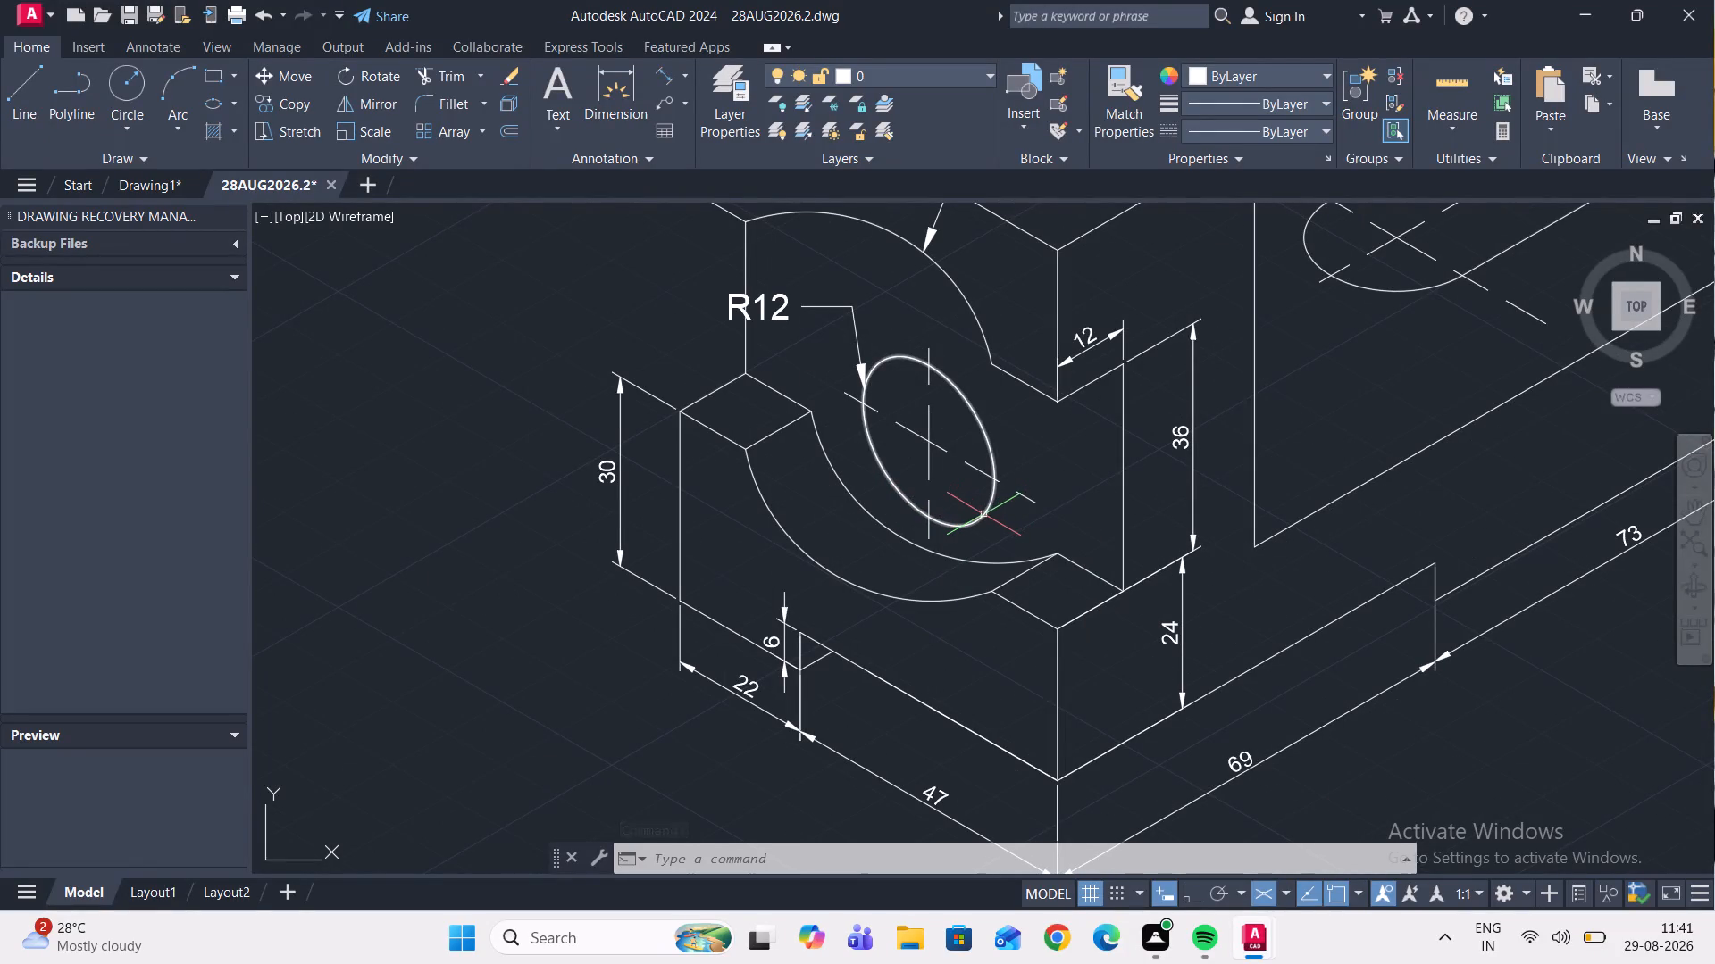
{"action": "scroll", "coordinate": [979, 513], "scroll_direction": "down", "scroll_amount": 3}
{"action": "scroll", "coordinate": [979, 513], "scroll_direction": "up", "scroll_amount": 3}
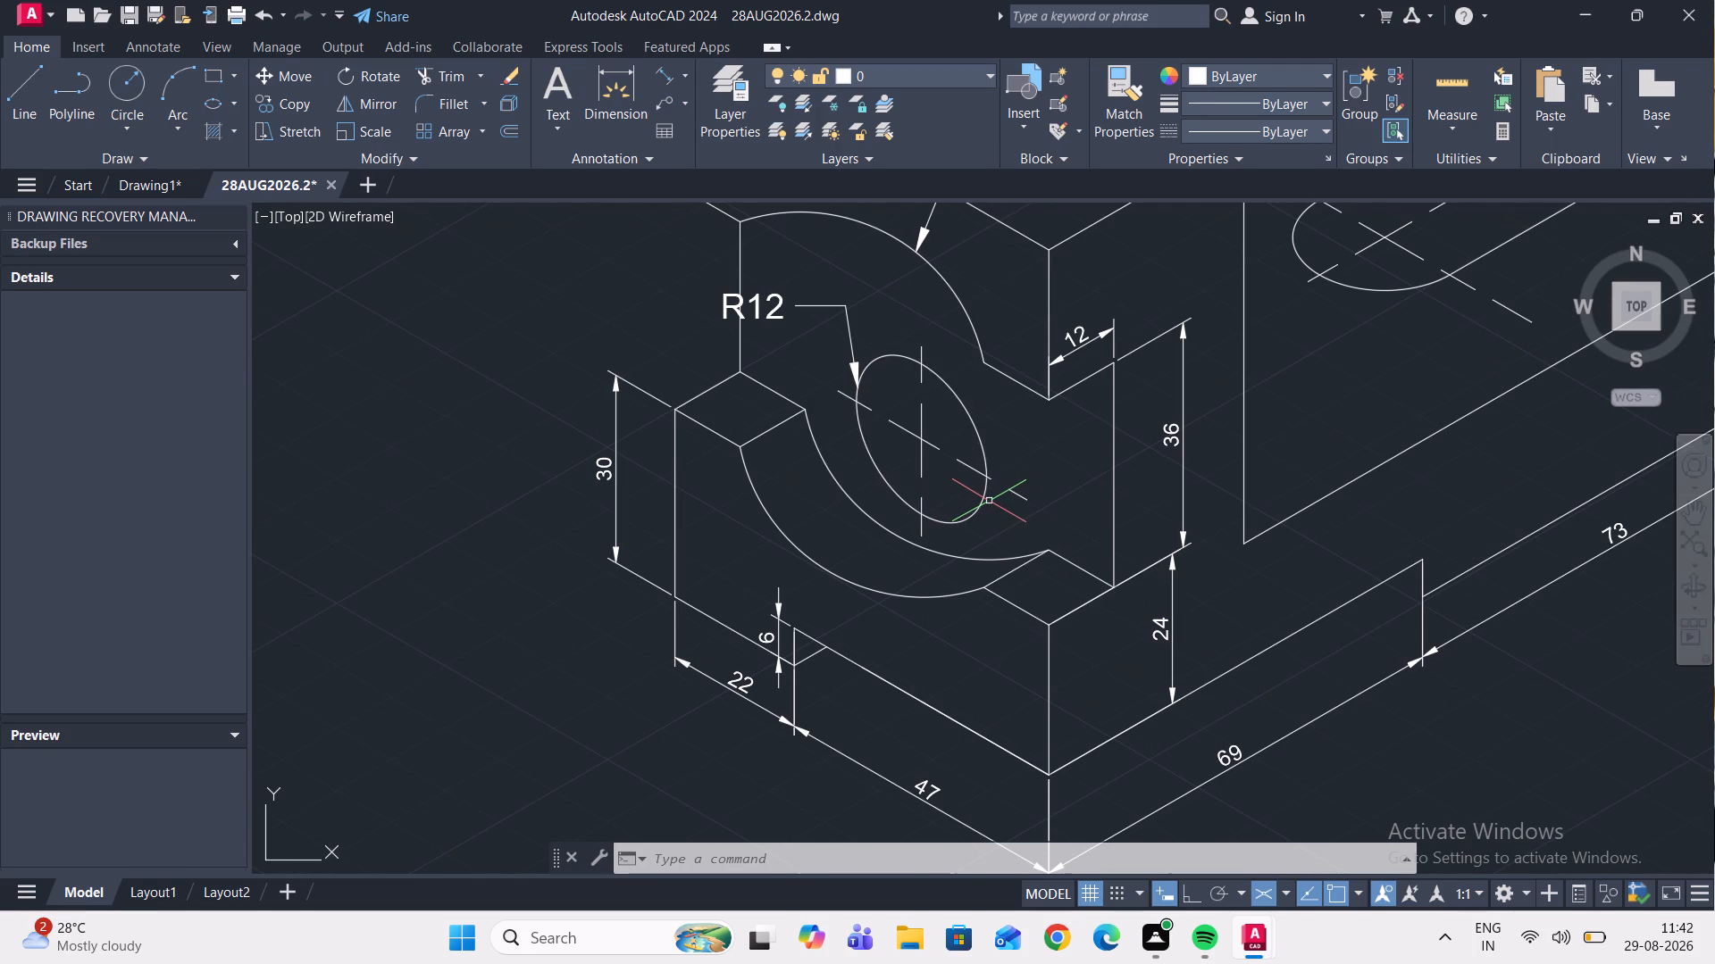
{"action": "scroll", "coordinate": [989, 501], "scroll_direction": "down", "scroll_amount": 2}
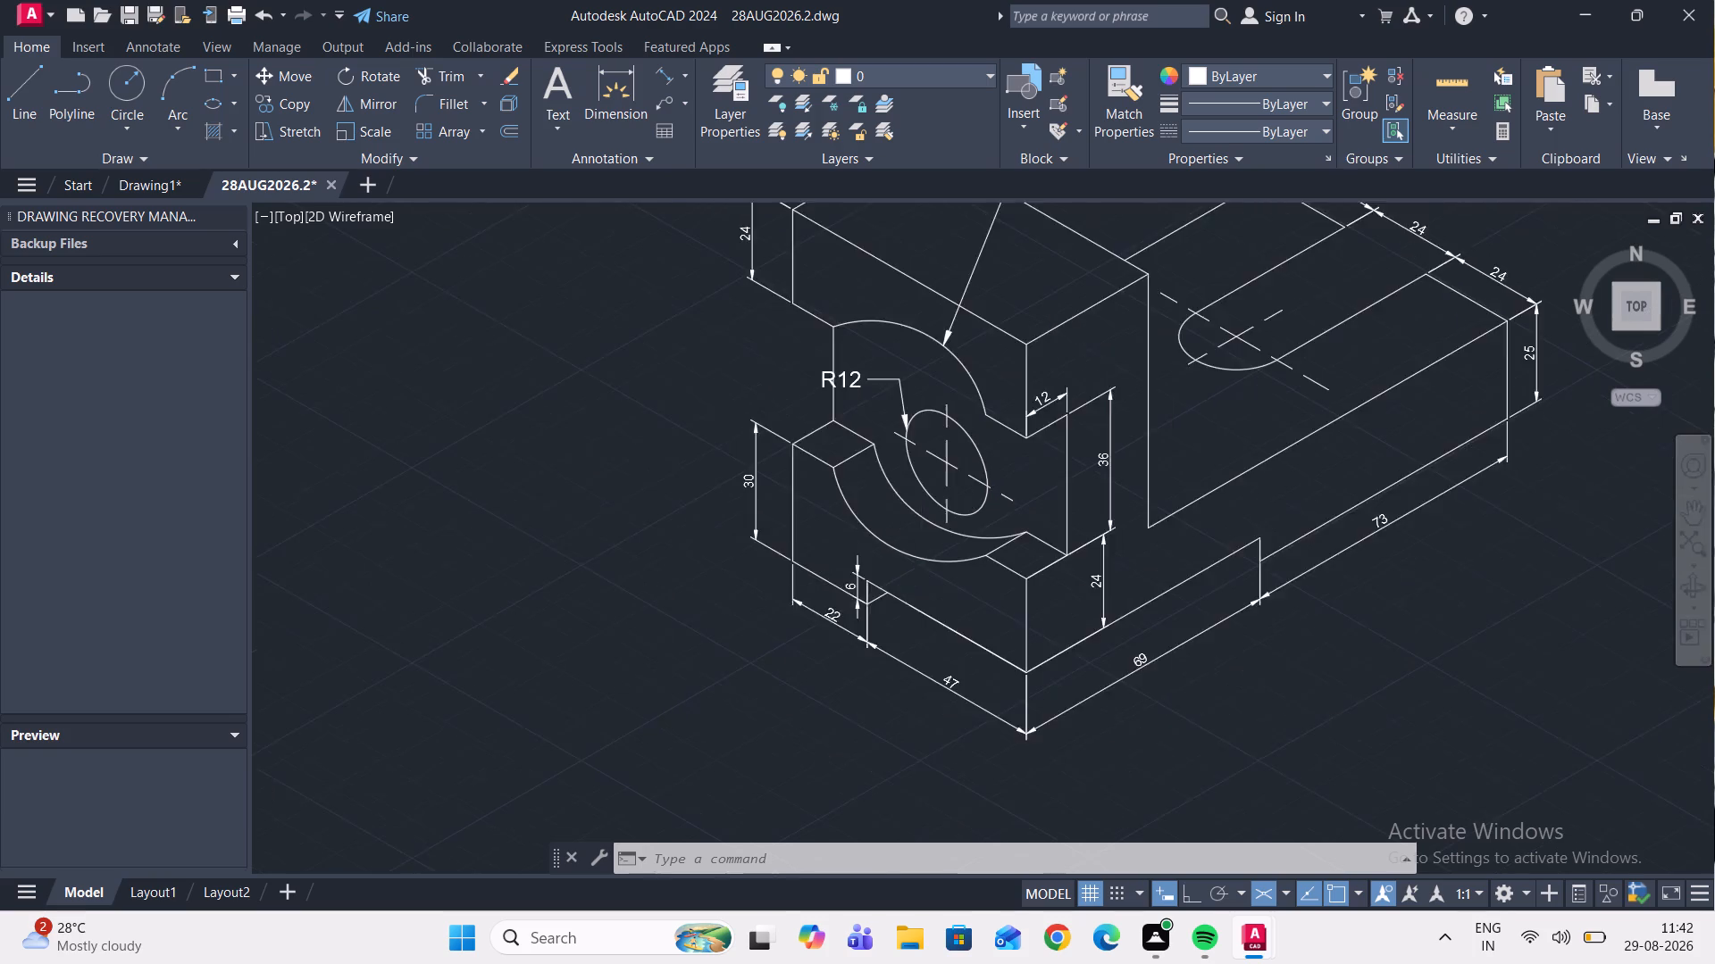
{"action": "scroll", "coordinate": [933, 474], "scroll_direction": "up", "scroll_amount": 2}
{"action": "scroll", "coordinate": [945, 392], "scroll_direction": "up", "scroll_amount": 1}
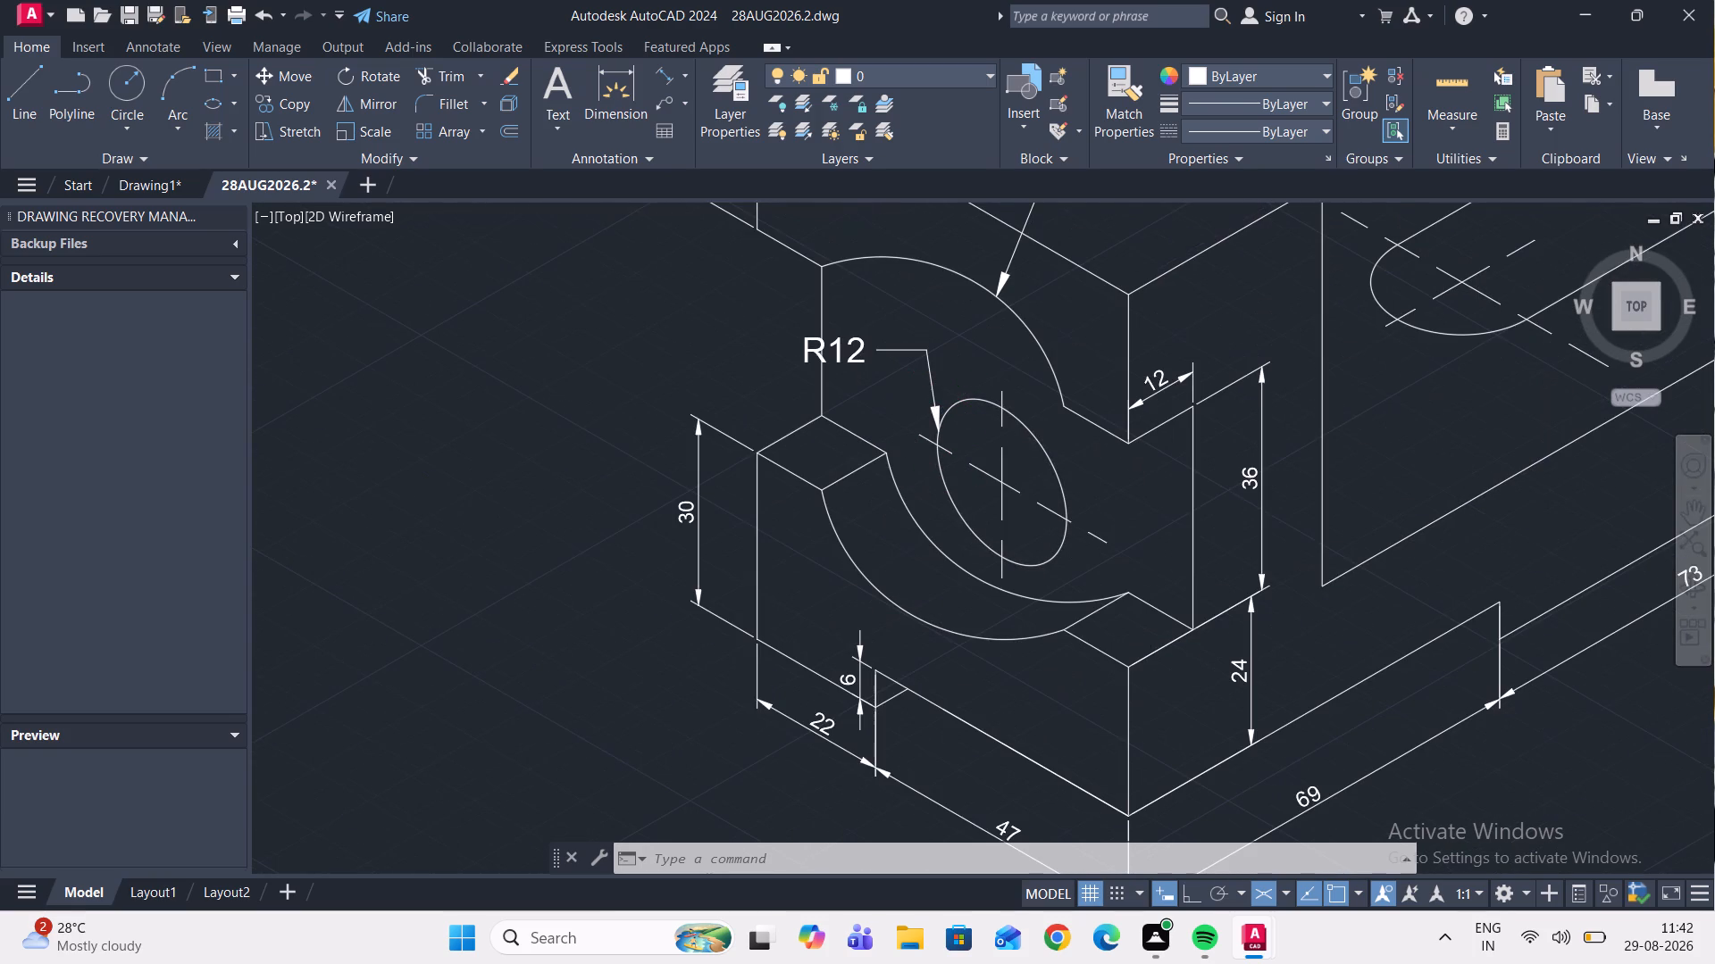
{"action": "scroll", "coordinate": [945, 394], "scroll_direction": "down", "scroll_amount": 2}
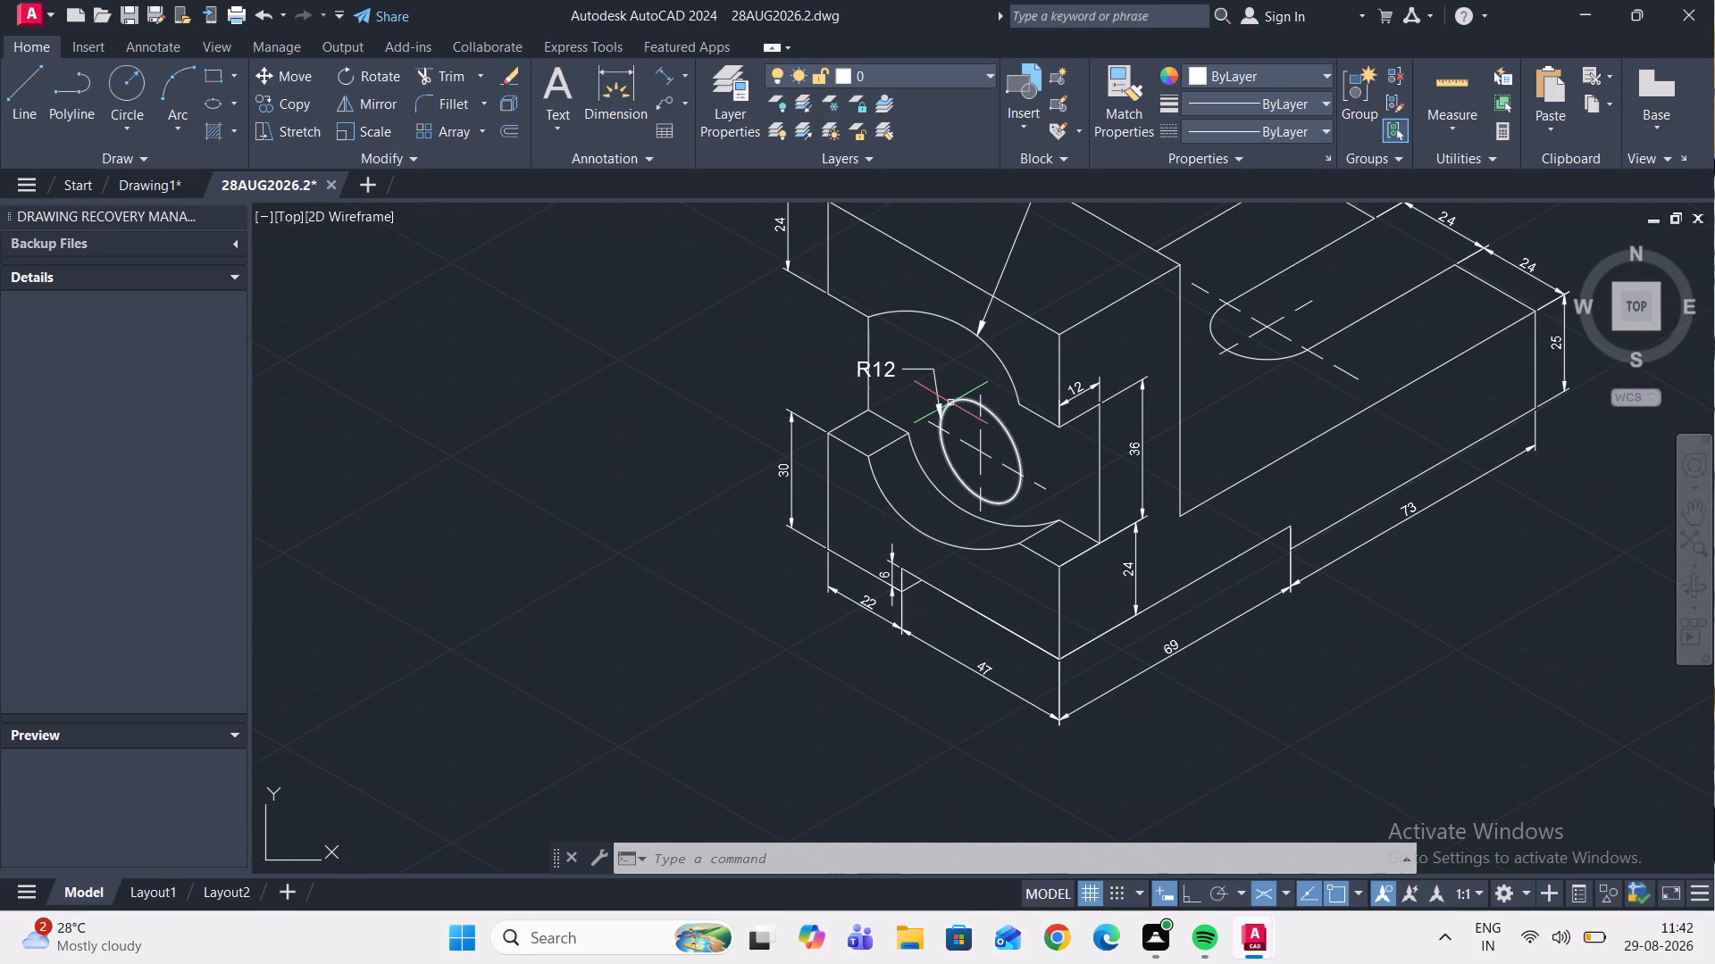
{"action": "scroll", "coordinate": [999, 470], "scroll_direction": "up", "scroll_amount": 1}
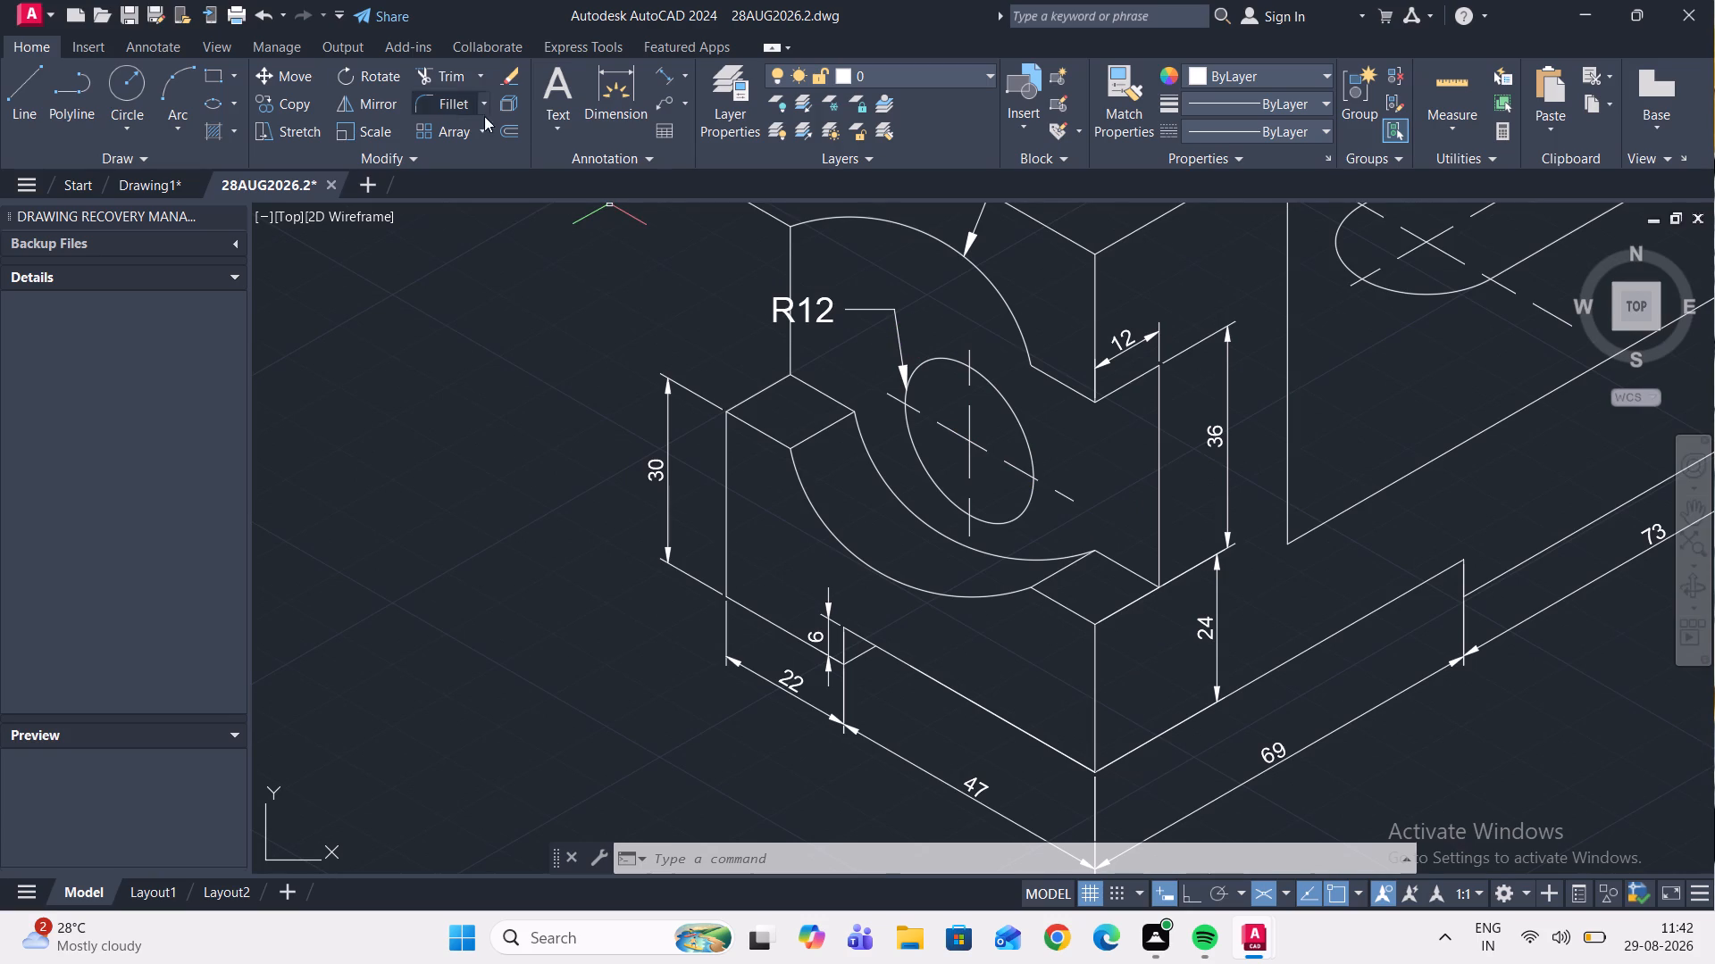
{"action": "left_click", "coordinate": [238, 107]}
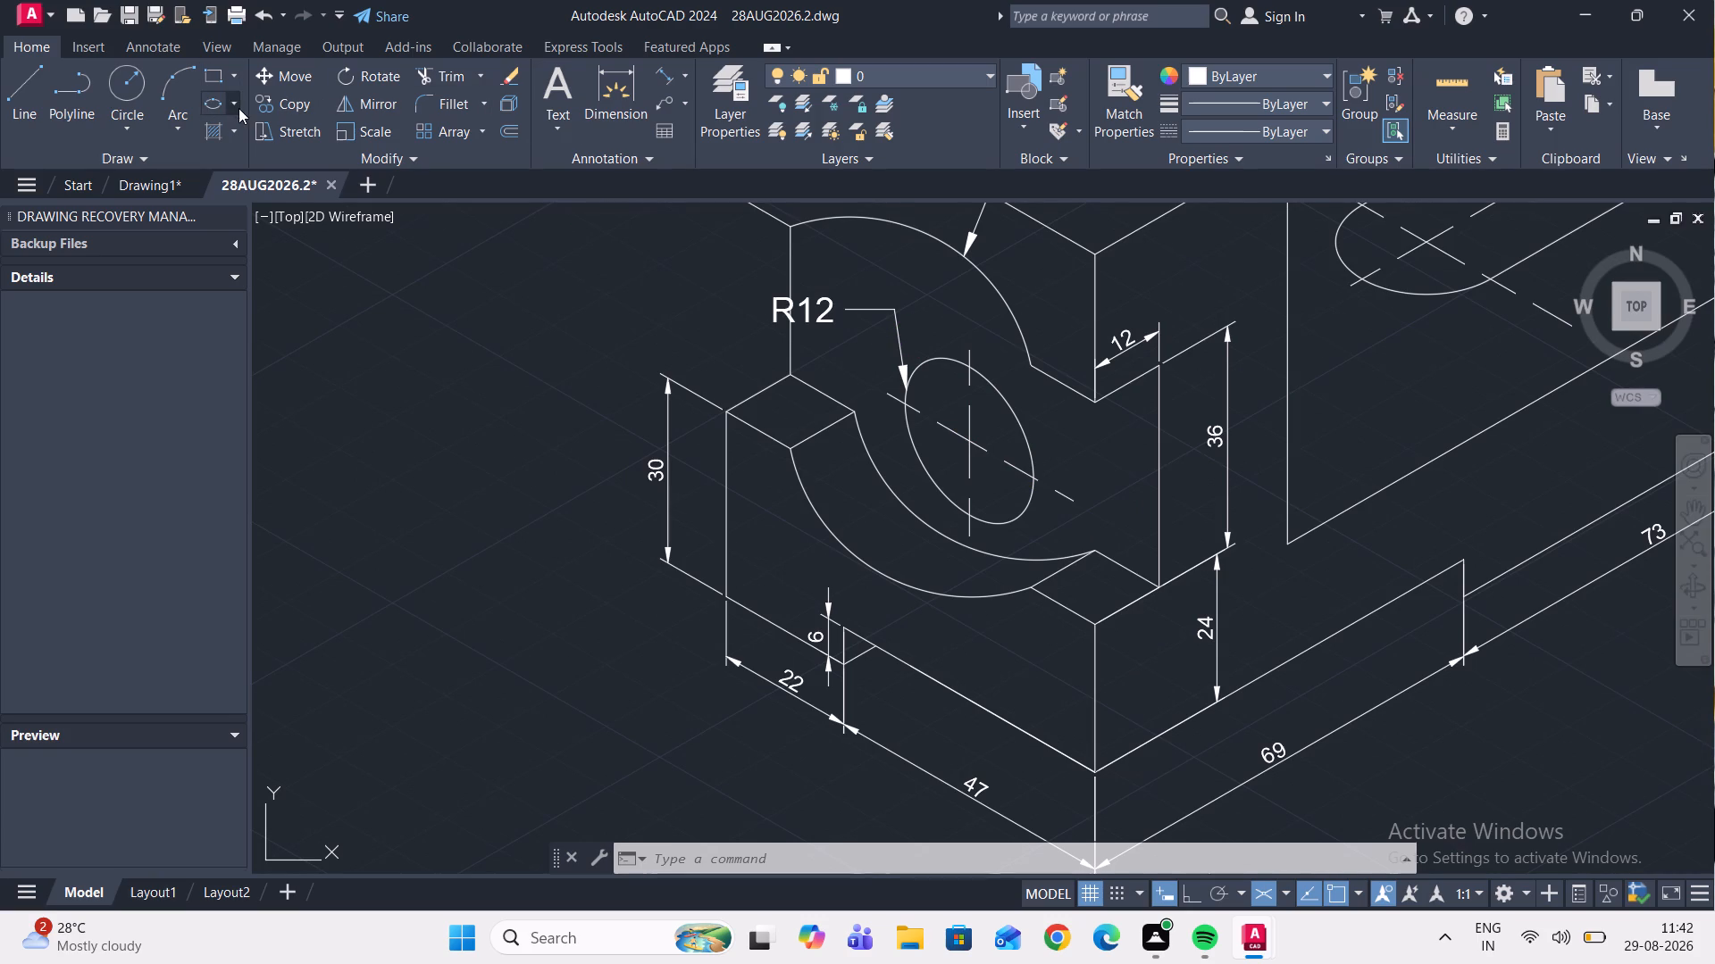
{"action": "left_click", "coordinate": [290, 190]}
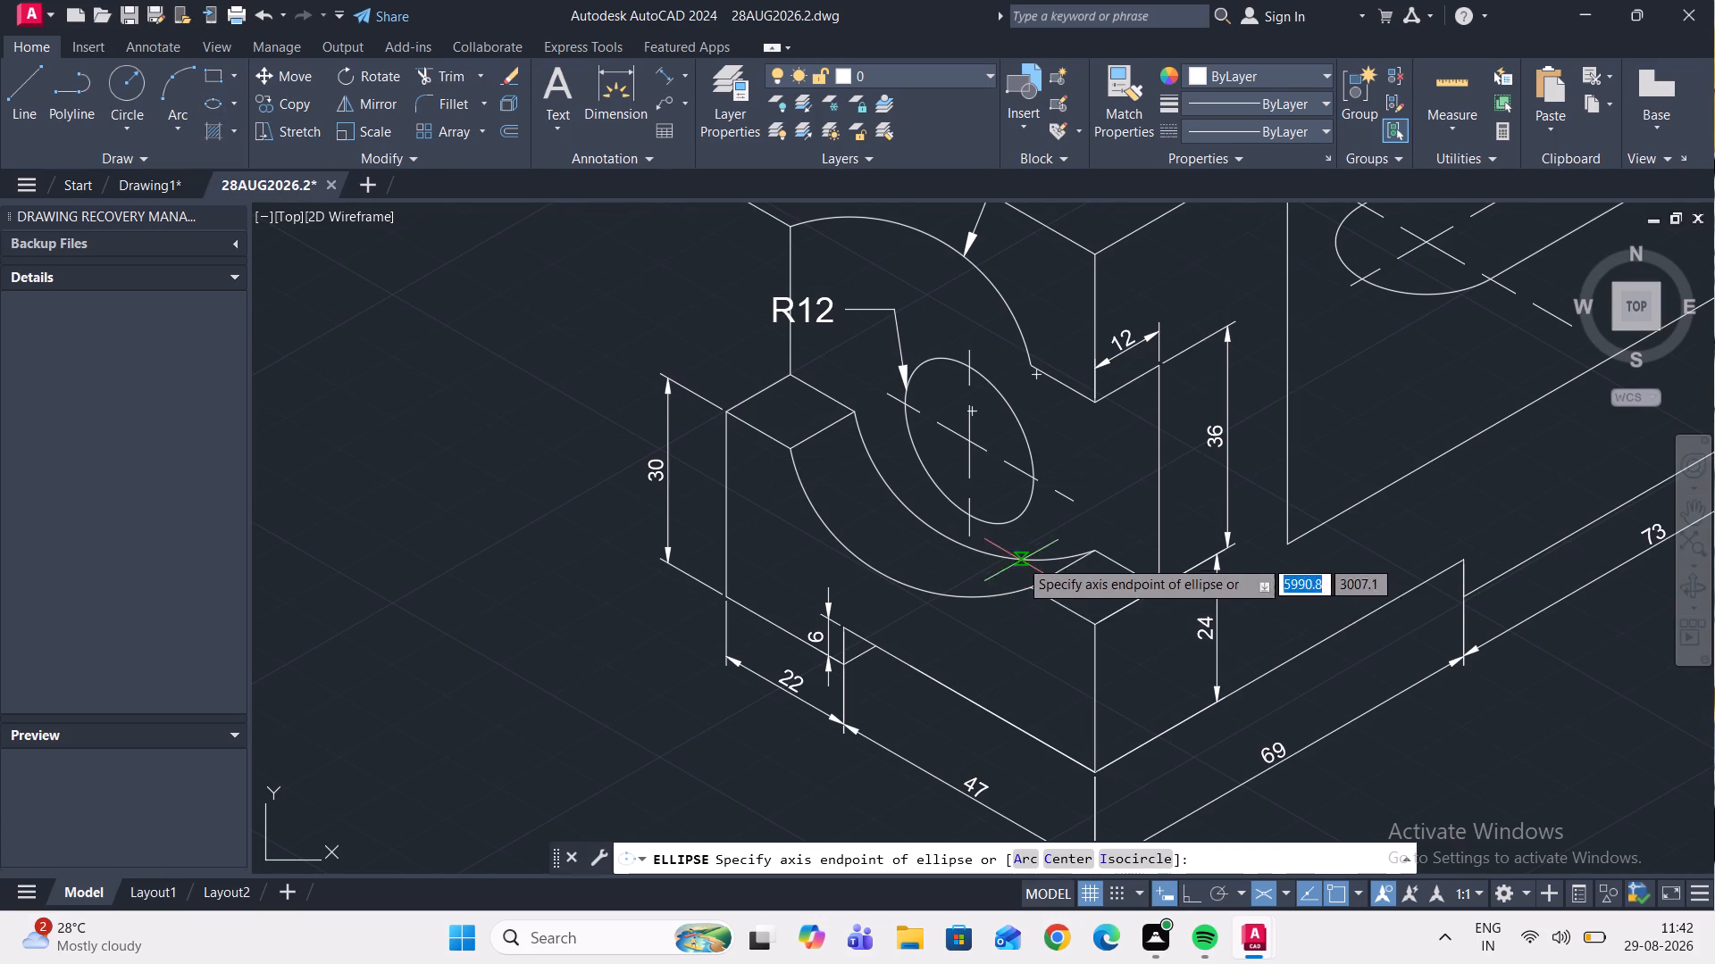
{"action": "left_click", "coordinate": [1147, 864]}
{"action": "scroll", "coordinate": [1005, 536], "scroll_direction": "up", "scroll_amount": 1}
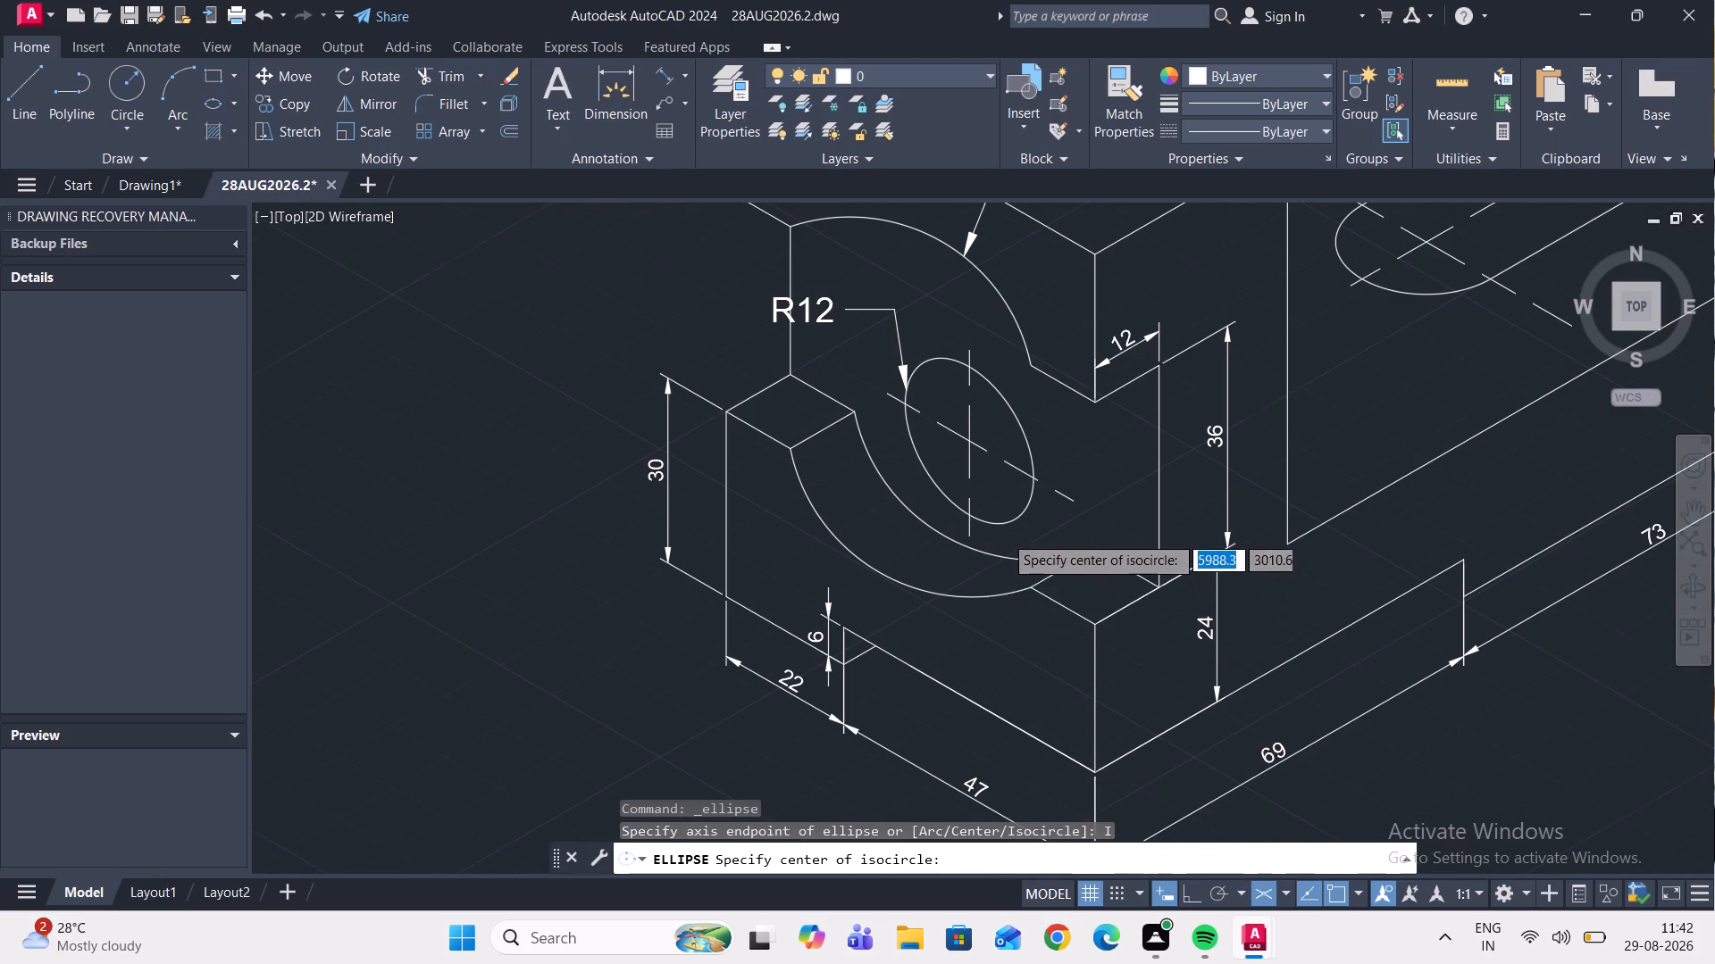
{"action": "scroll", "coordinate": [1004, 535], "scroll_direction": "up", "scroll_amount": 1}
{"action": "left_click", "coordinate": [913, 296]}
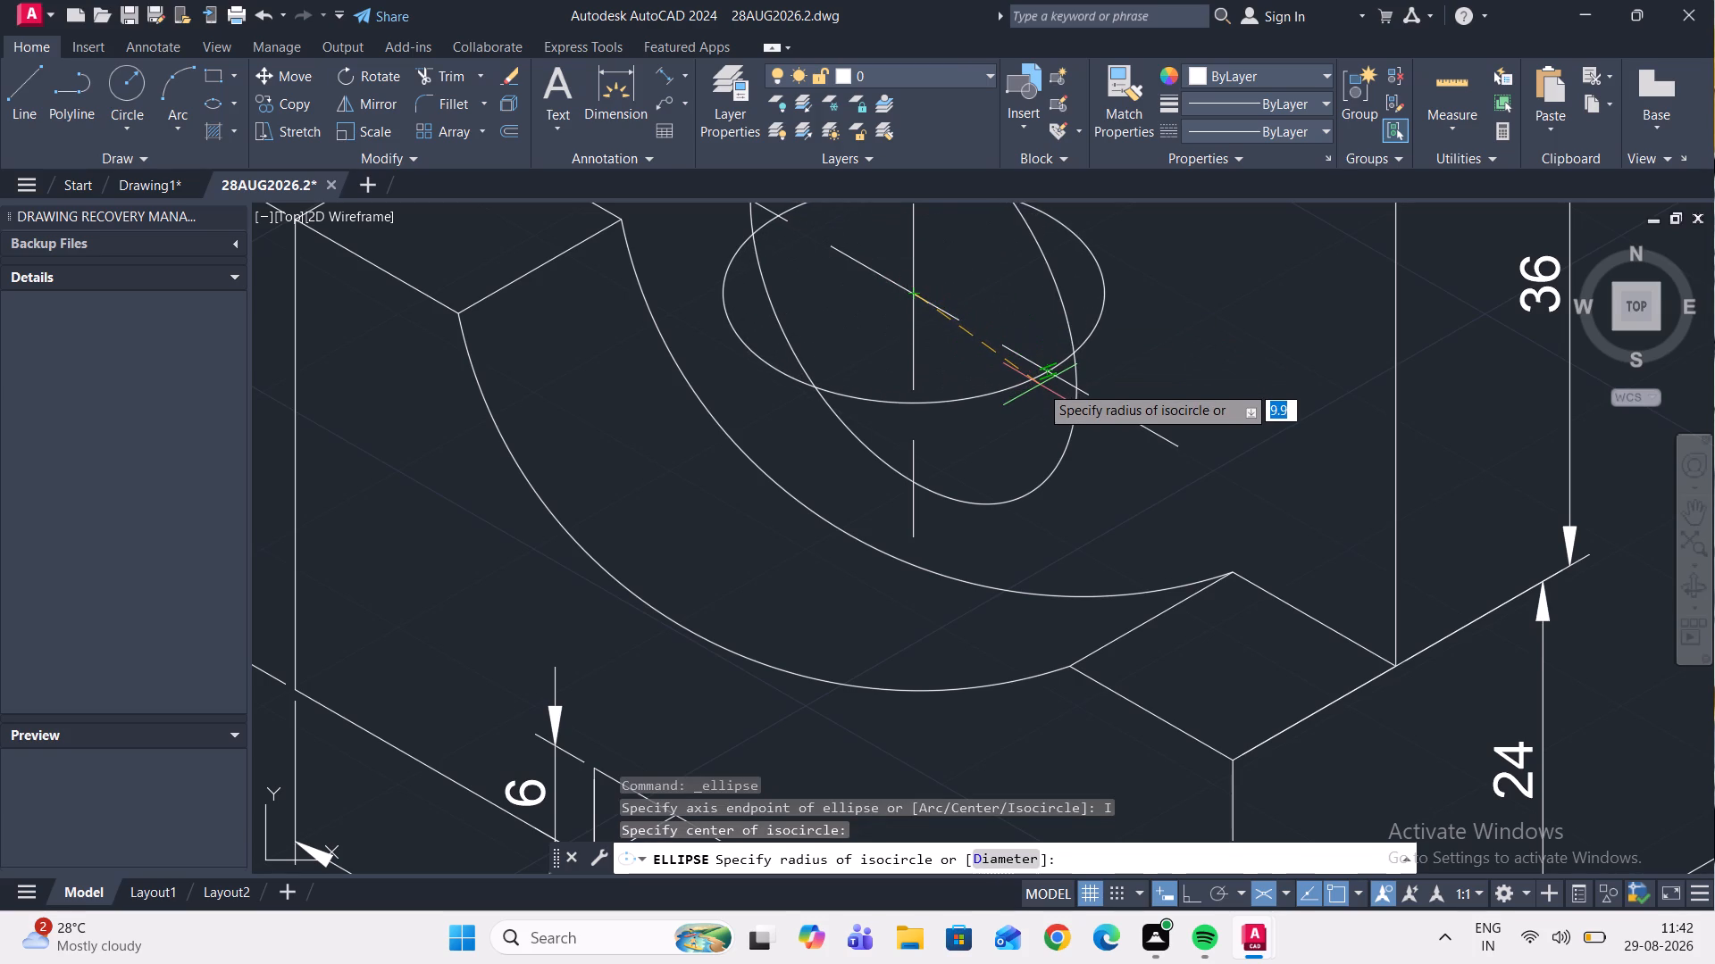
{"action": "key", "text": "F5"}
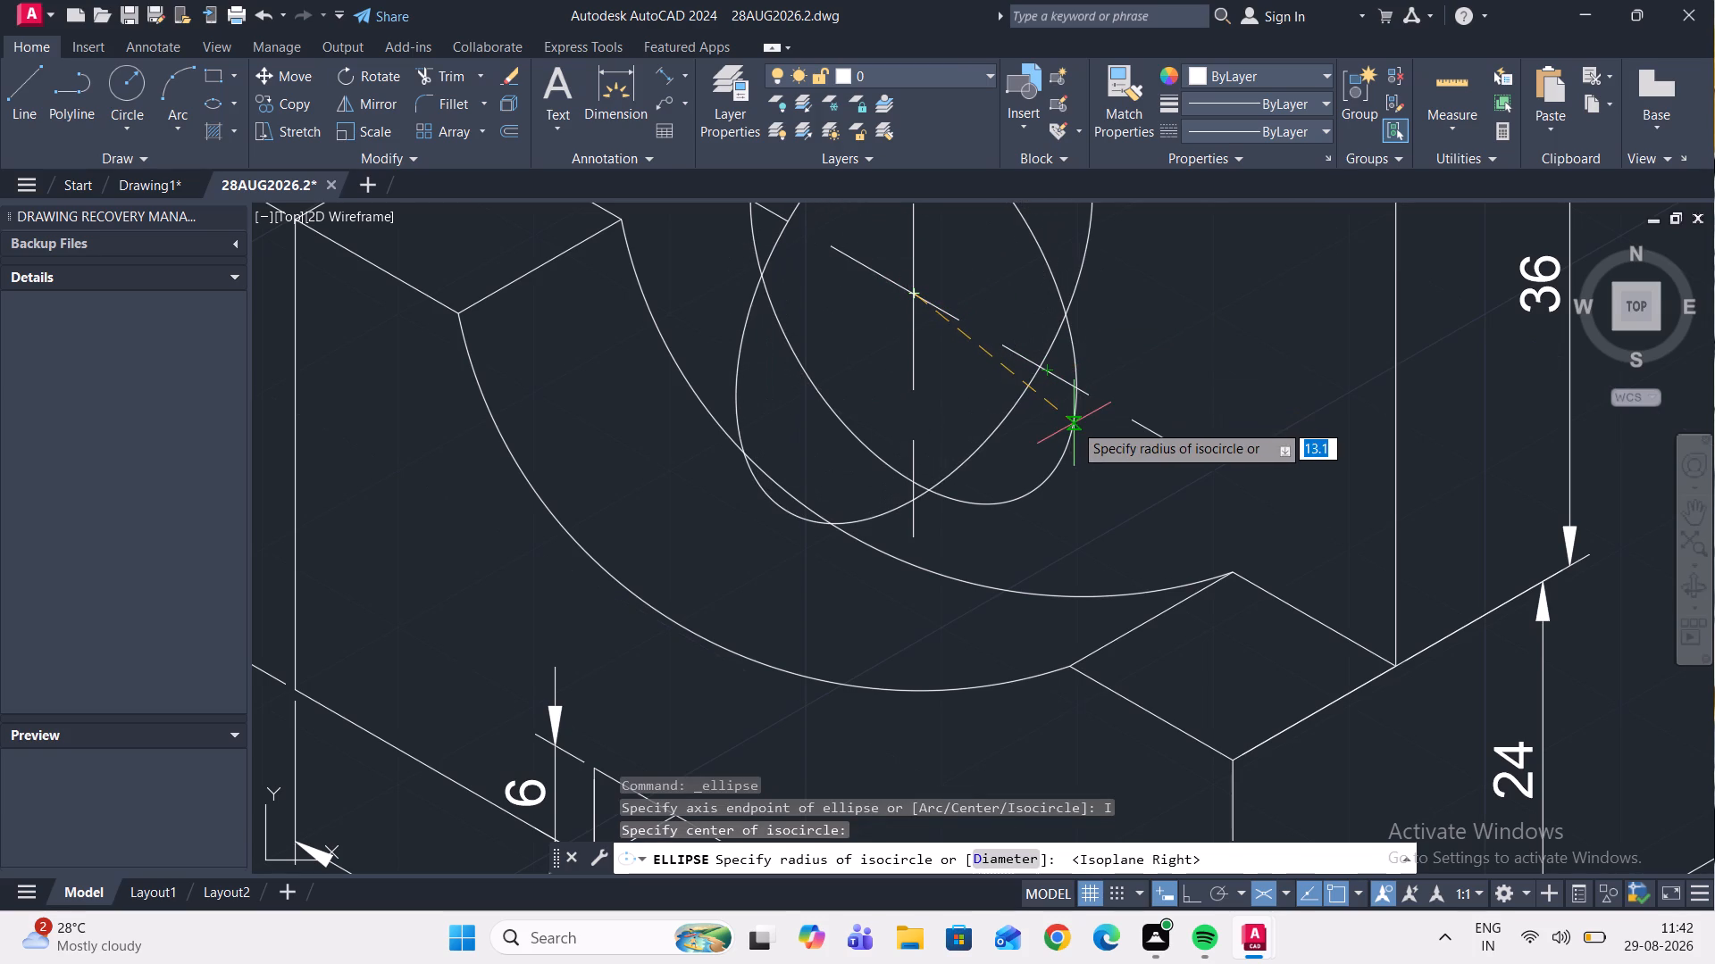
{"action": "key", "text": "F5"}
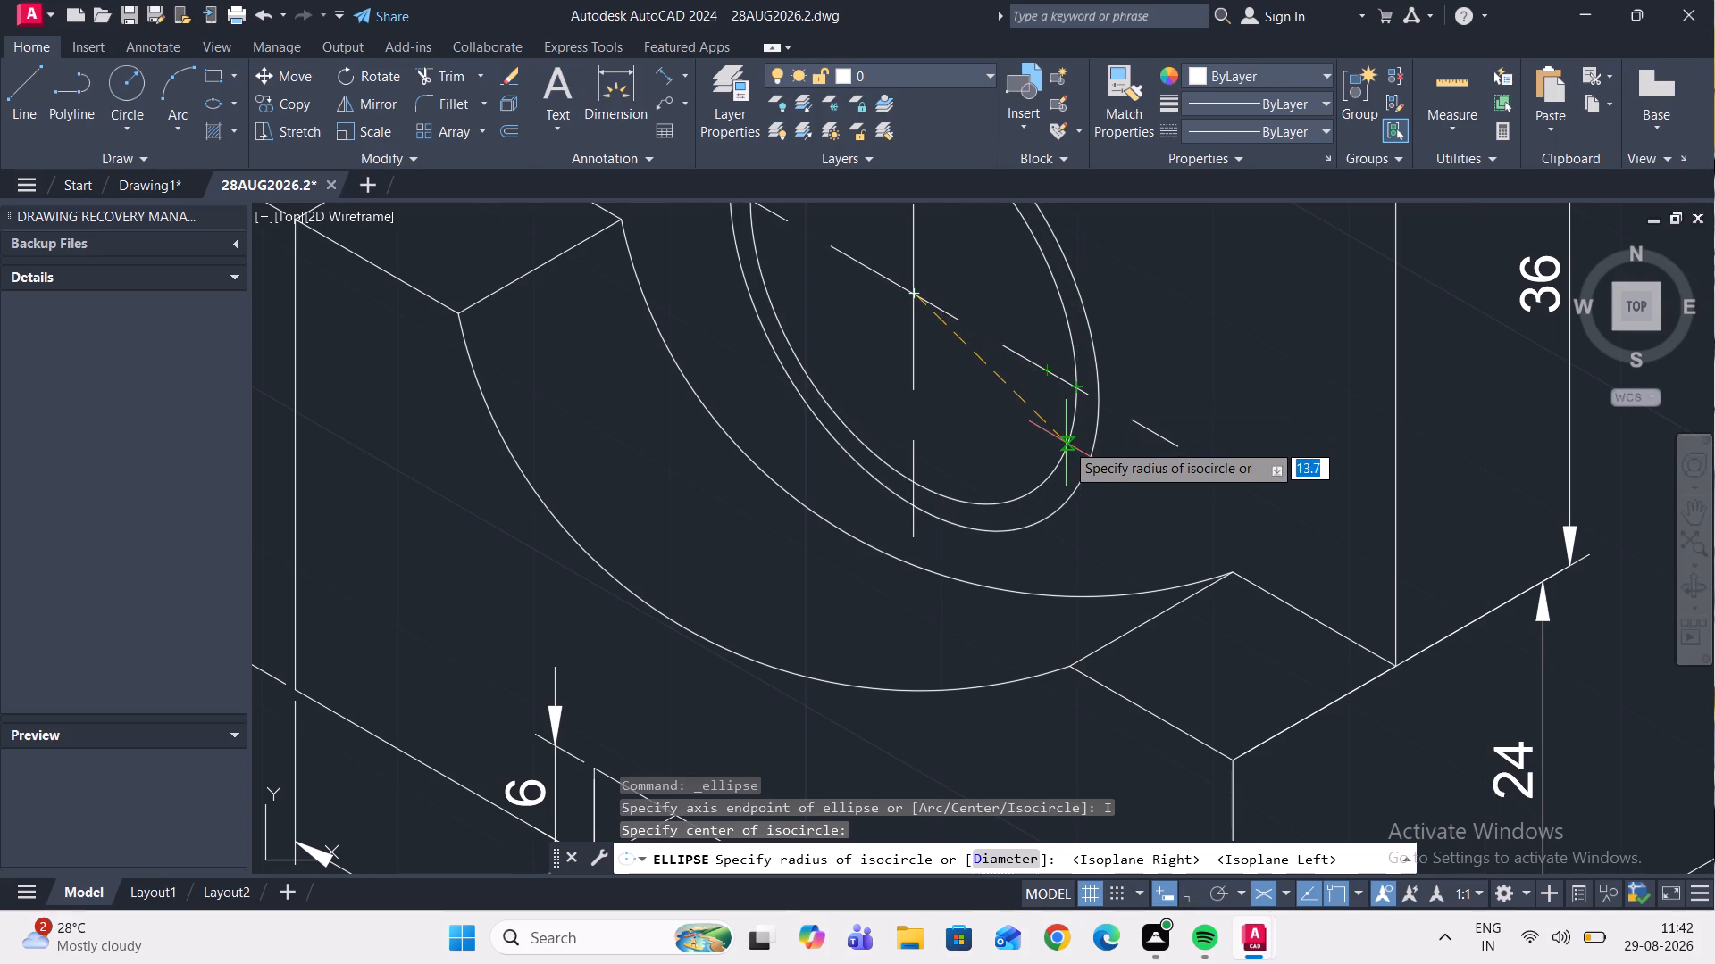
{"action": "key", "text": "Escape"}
Examine the whole slotted block and the neighbouring isometric bracket in the 28AUG2026.2 drawing.
{"action": "scroll", "coordinate": [1066, 443], "scroll_direction": "down", "scroll_amount": 1}
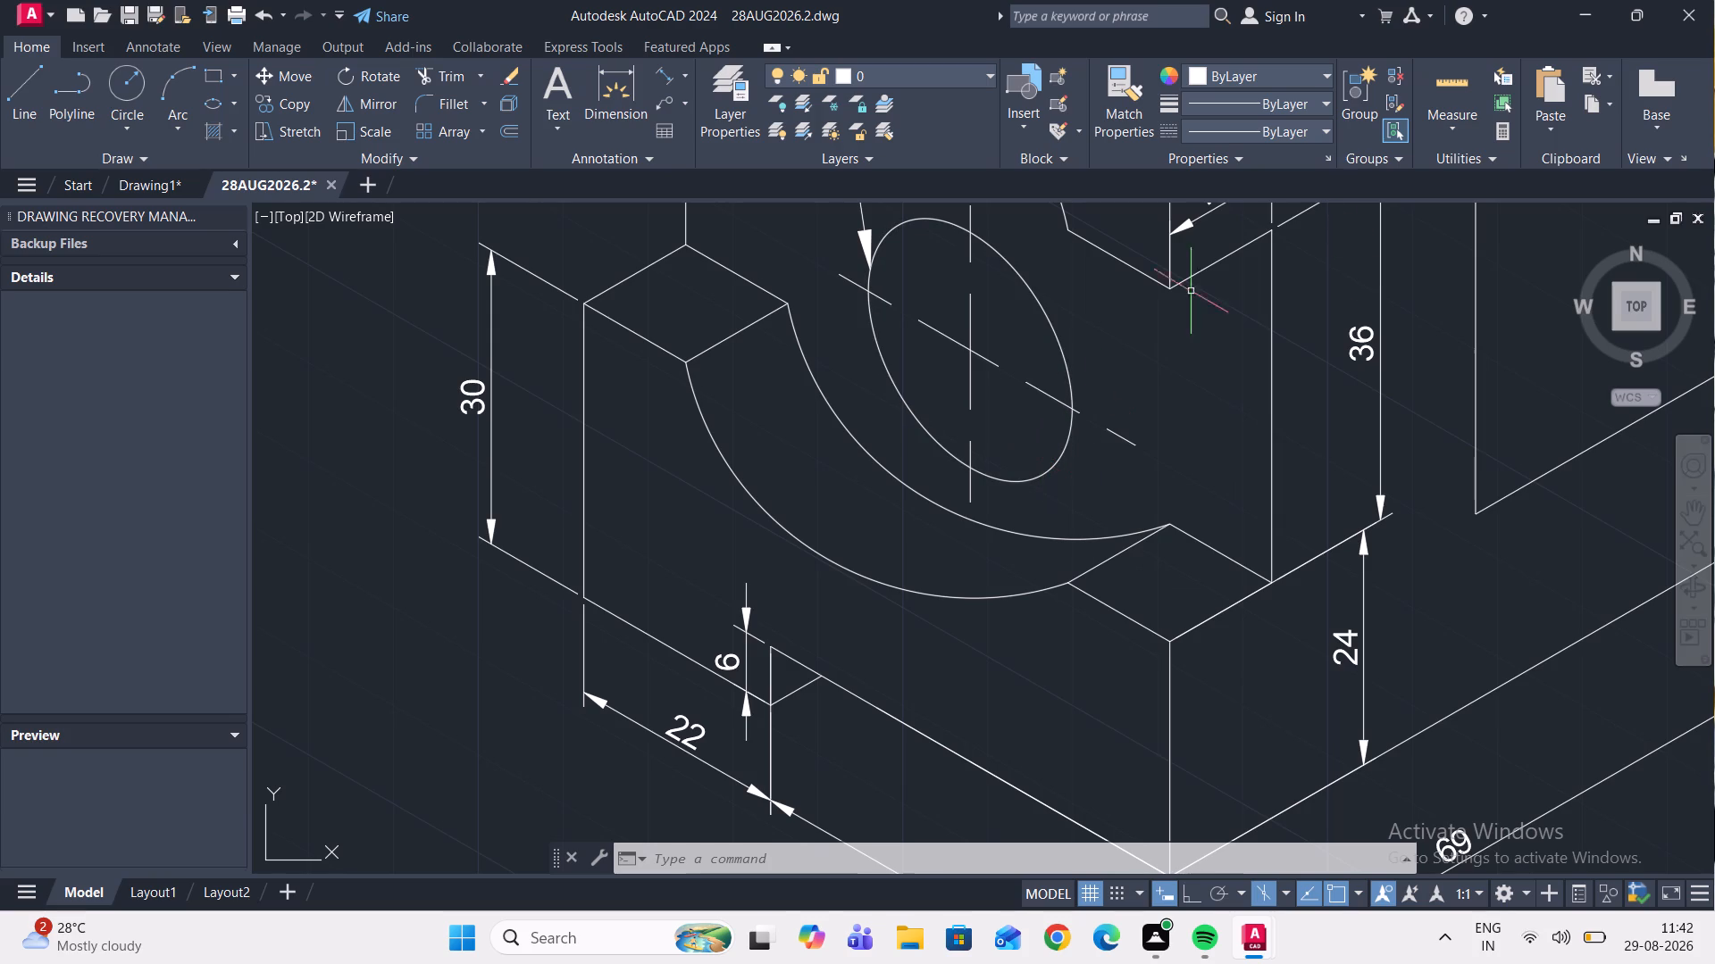
{"action": "scroll", "coordinate": [1301, 321], "scroll_direction": "down", "scroll_amount": 2}
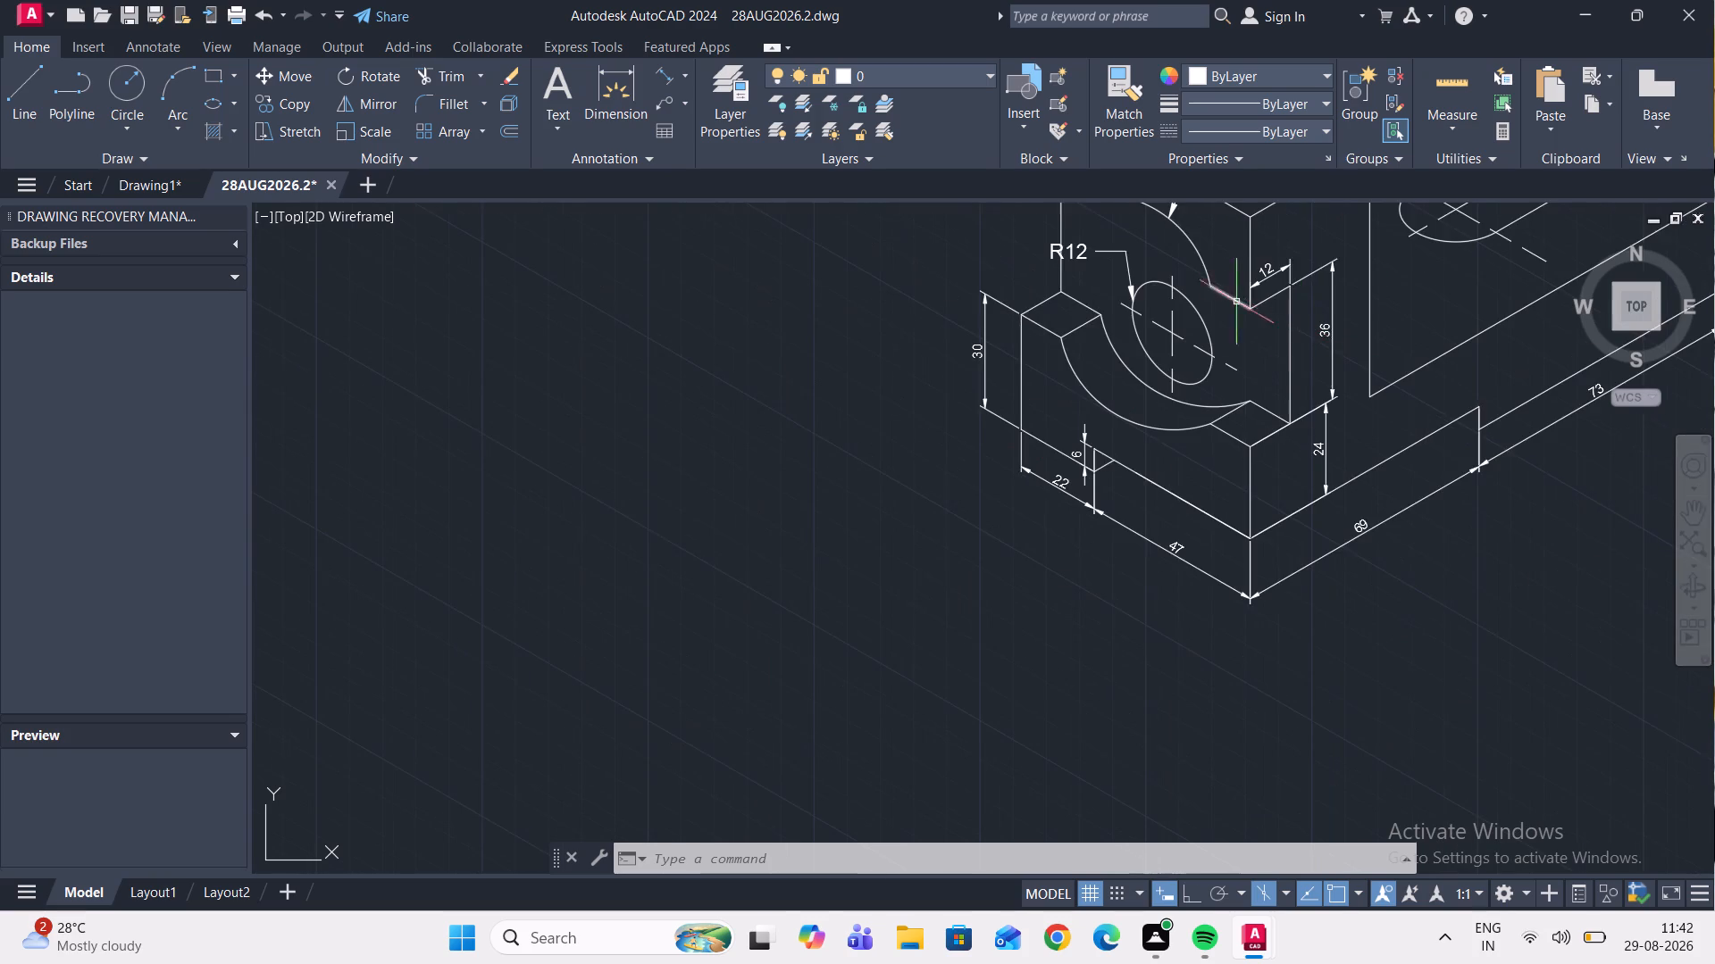
{"action": "scroll", "coordinate": [1242, 313], "scroll_direction": "down", "scroll_amount": 1}
{"action": "scroll", "coordinate": [1360, 301], "scroll_direction": "down", "scroll_amount": 1}
{"action": "middle_click_drag", "start_coordinate": [1361, 289], "coordinate": [989, 489]}
{"action": "scroll", "coordinate": [1286, 359], "scroll_direction": "down", "scroll_amount": 1}
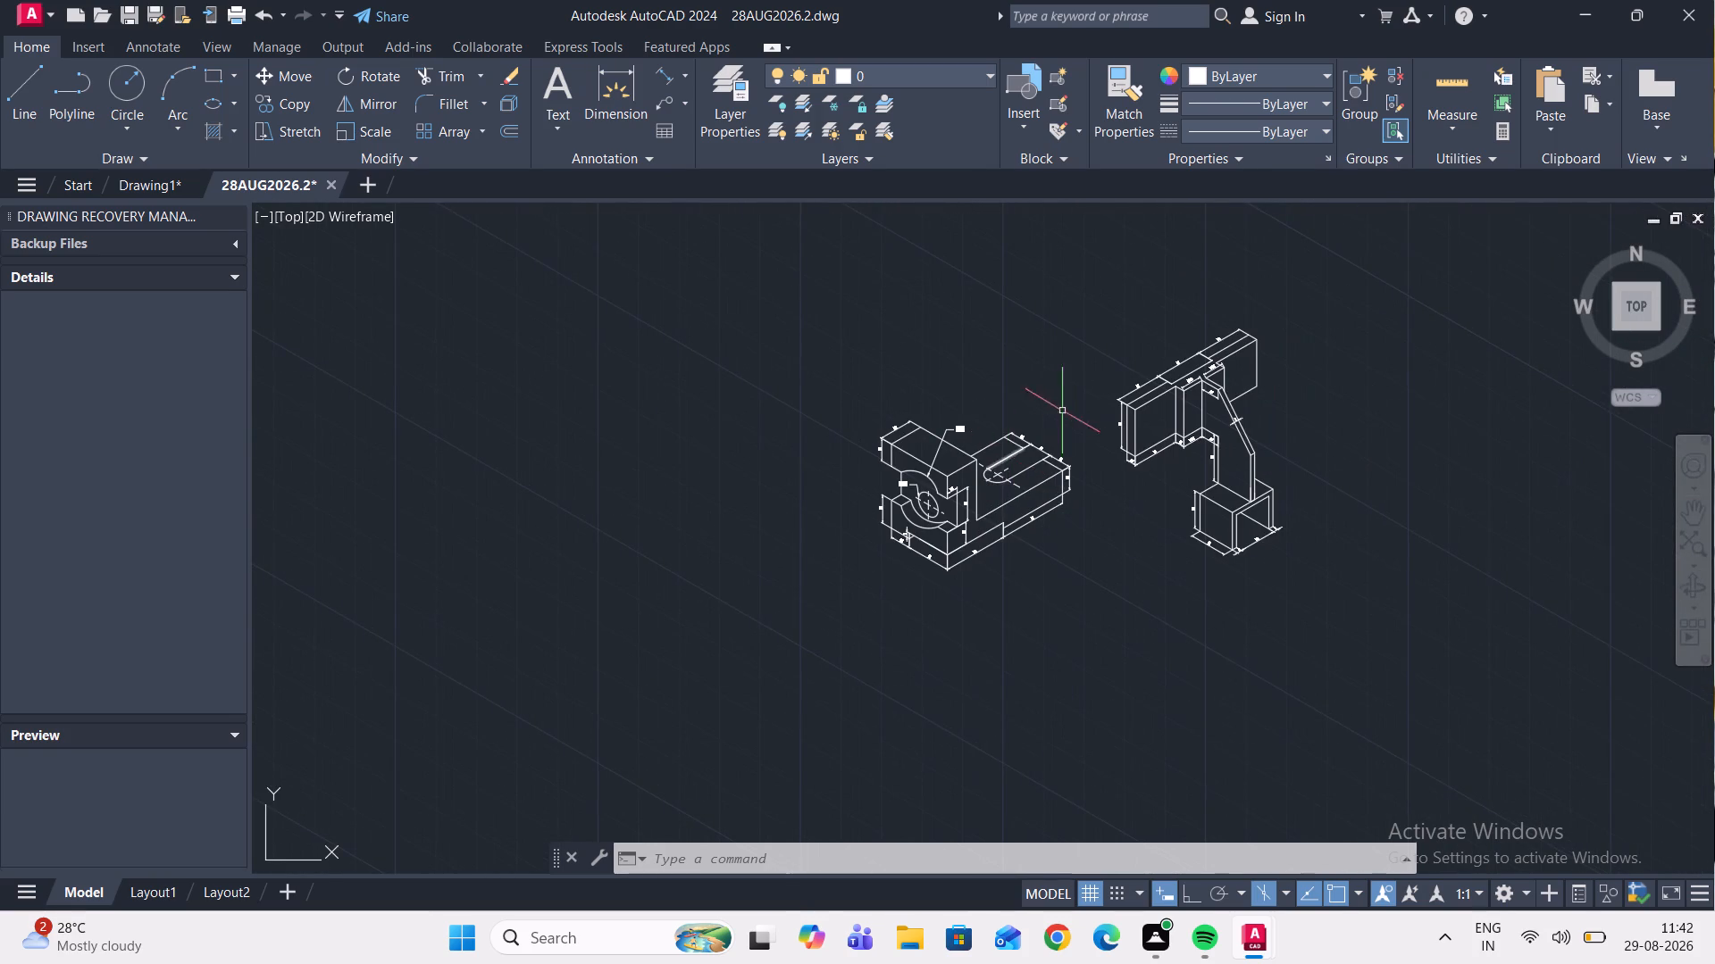
{"action": "scroll", "coordinate": [1124, 419], "scroll_direction": "up", "scroll_amount": 1}
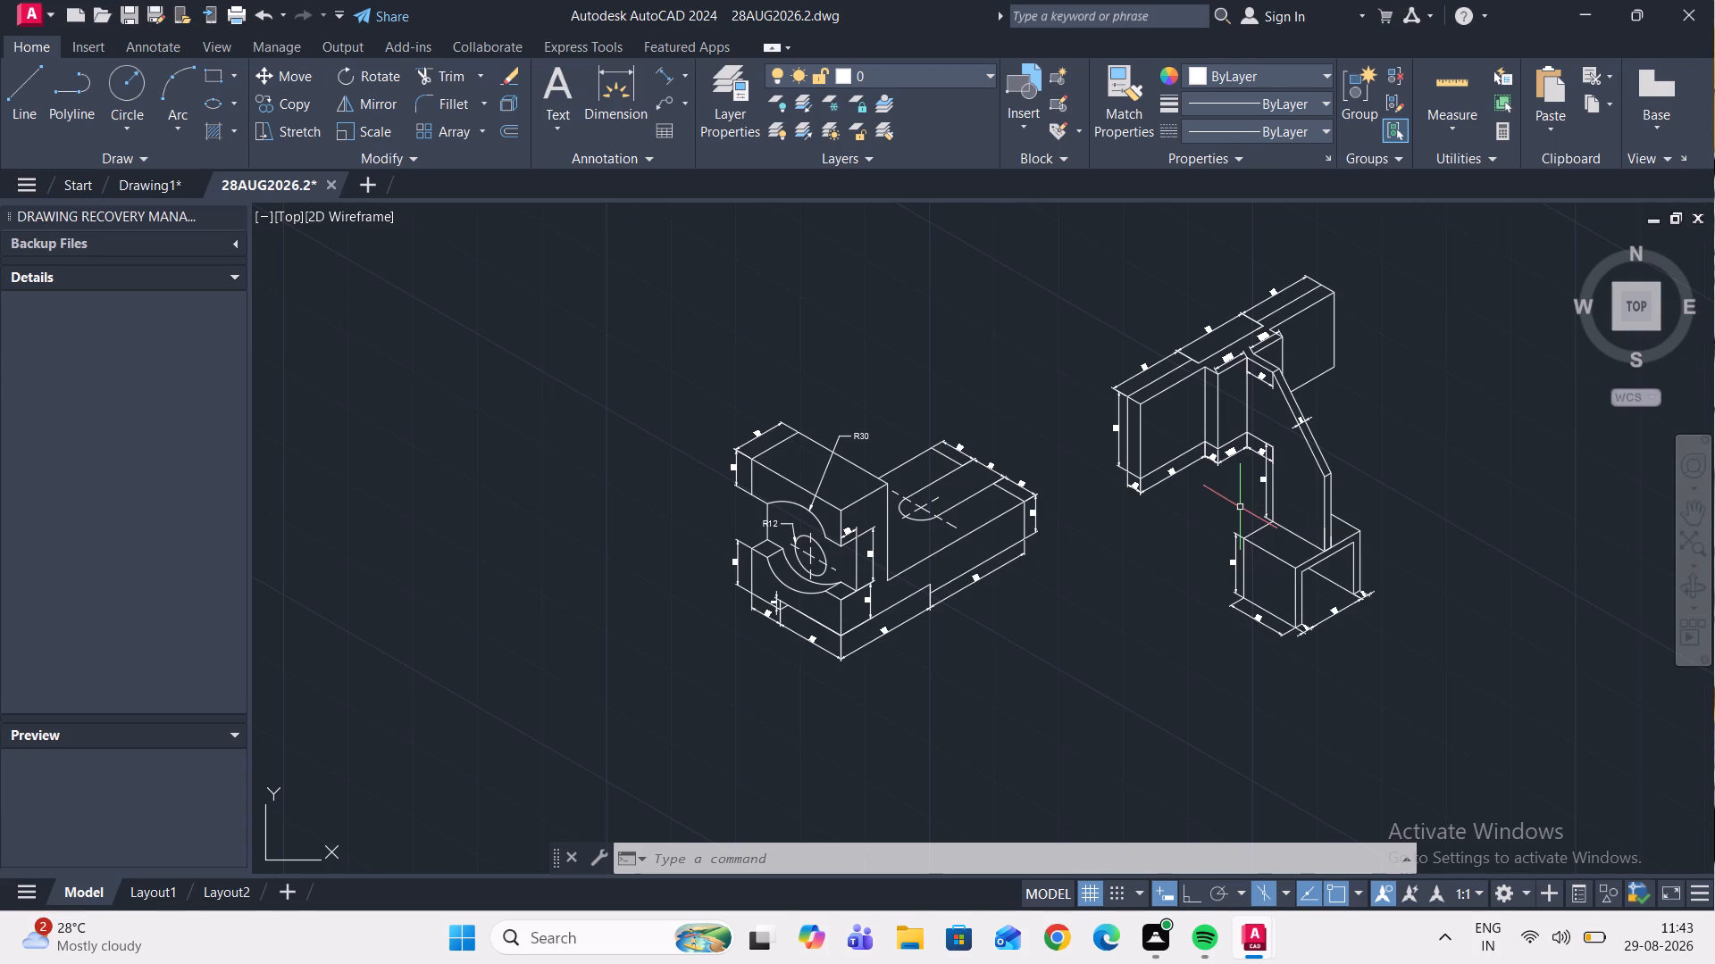
{"action": "scroll", "coordinate": [1136, 483], "scroll_direction": "down", "scroll_amount": 1}
{"action": "scroll", "coordinate": [1133, 478], "scroll_direction": "up", "scroll_amount": 1}
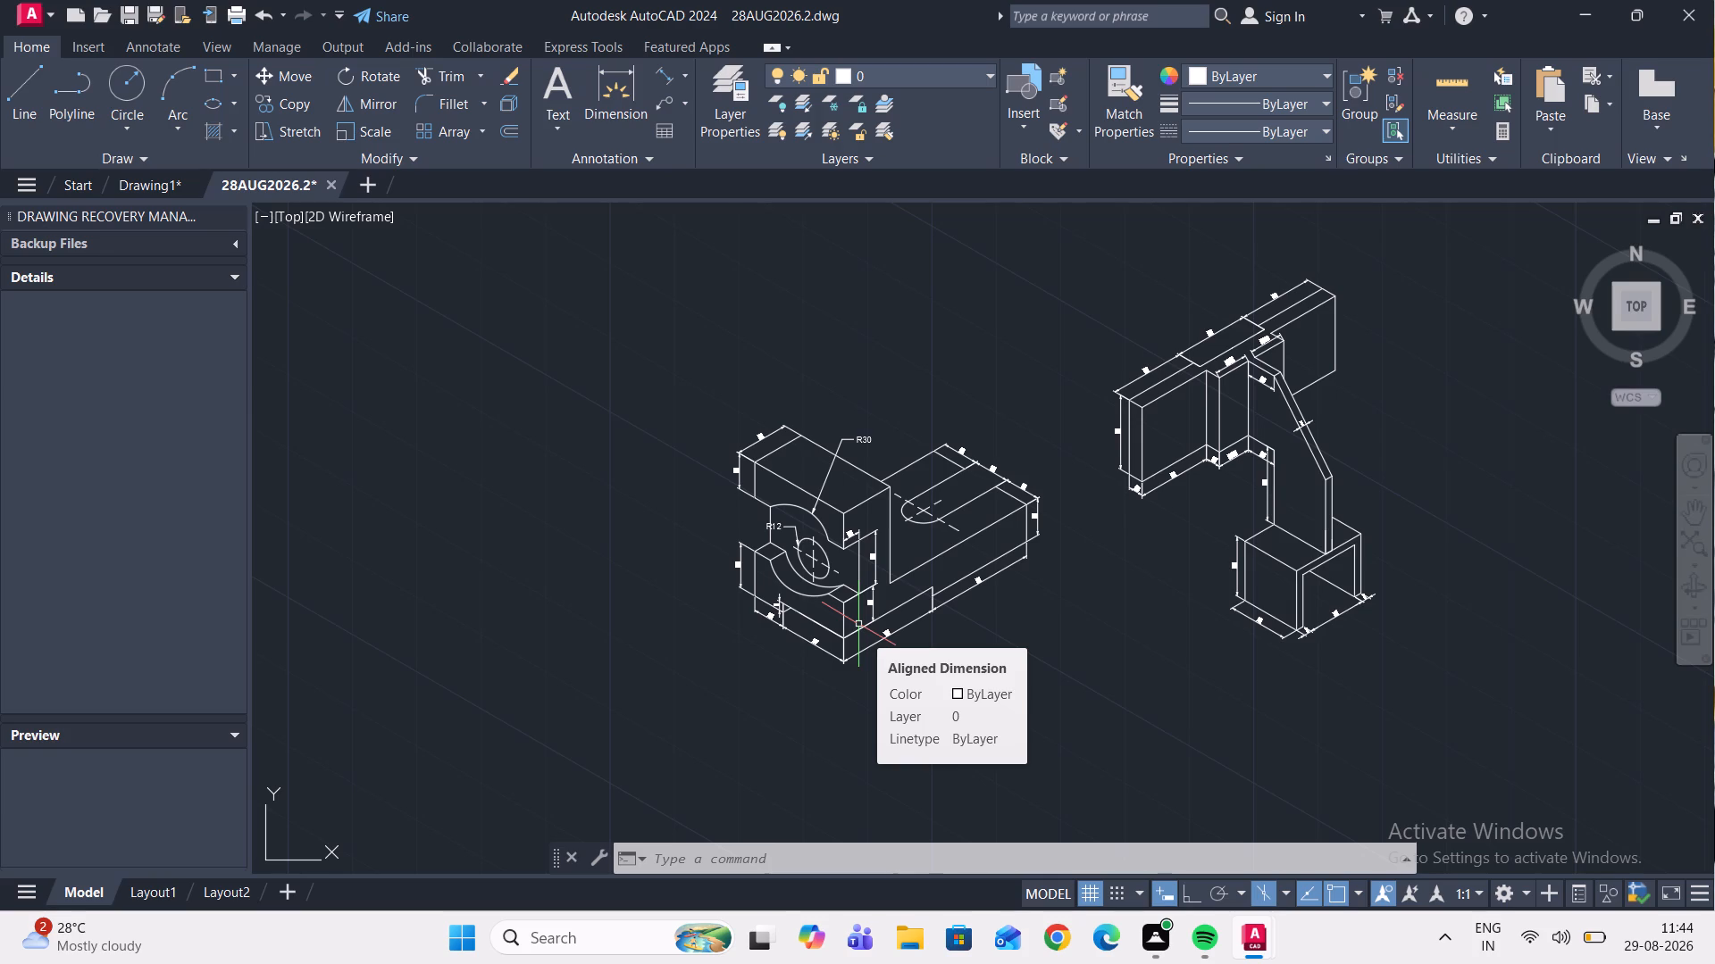
Switch to Drawing1 with the two-ring bracket and save it in Documents as 29AUG2026.1.
{"action": "left_click", "coordinate": [161, 190]}
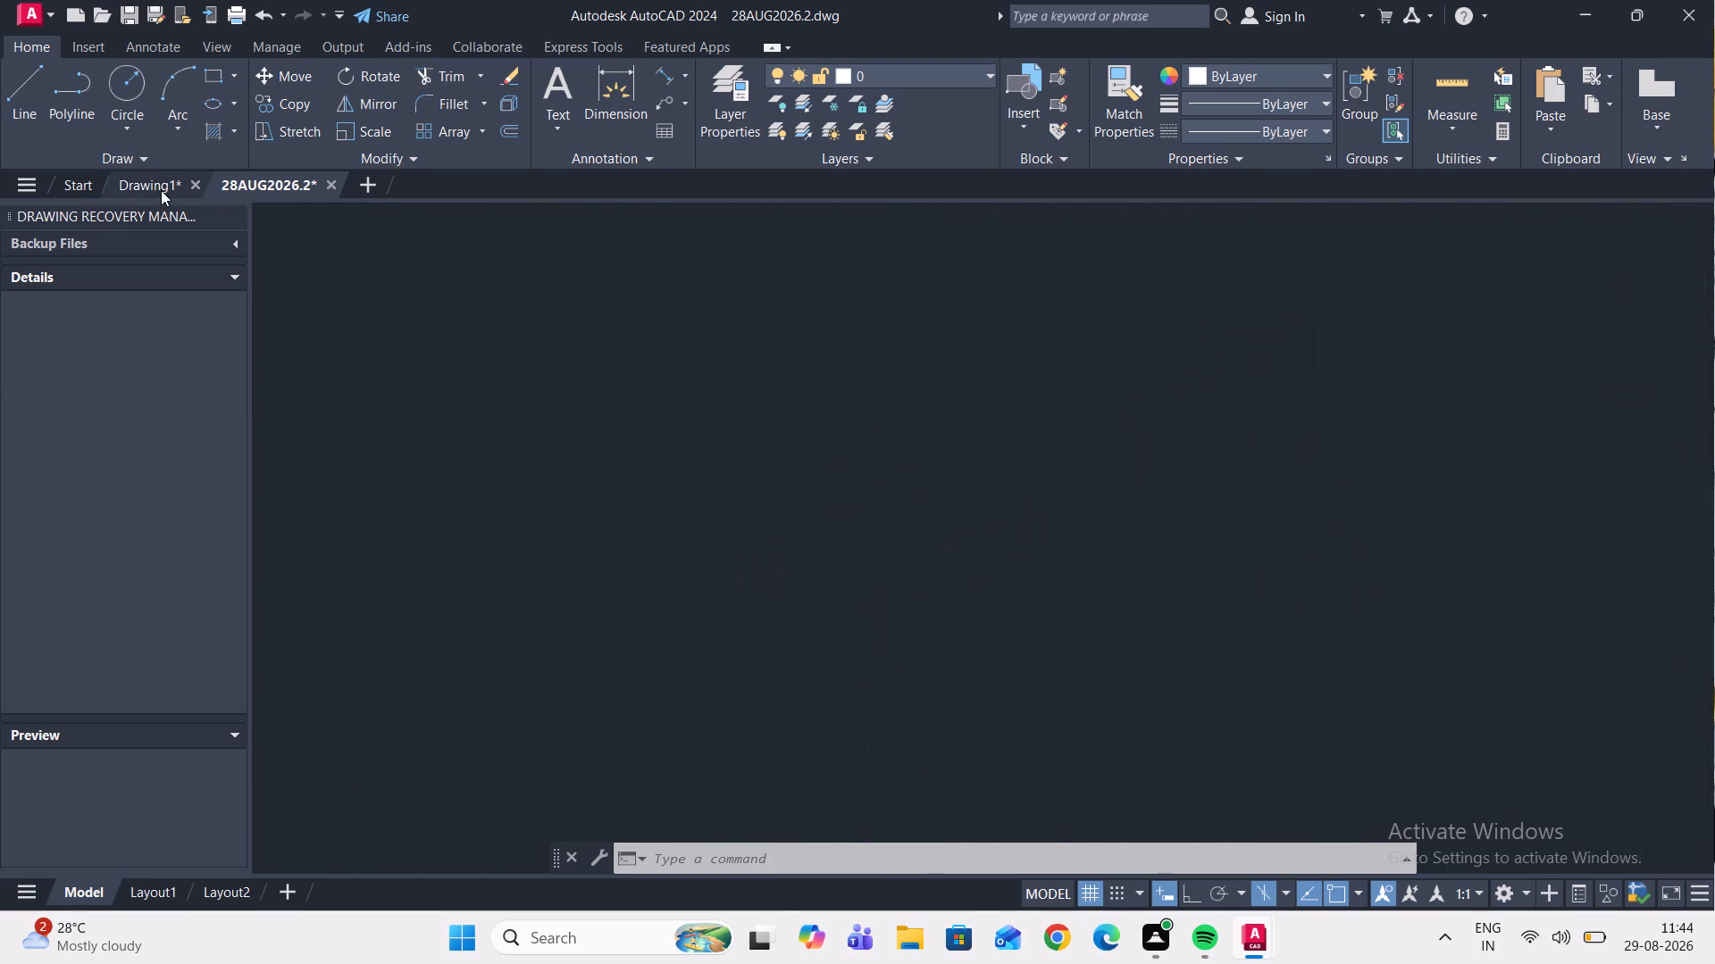
{"action": "scroll", "coordinate": [1018, 635], "scroll_direction": "down", "scroll_amount": 2}
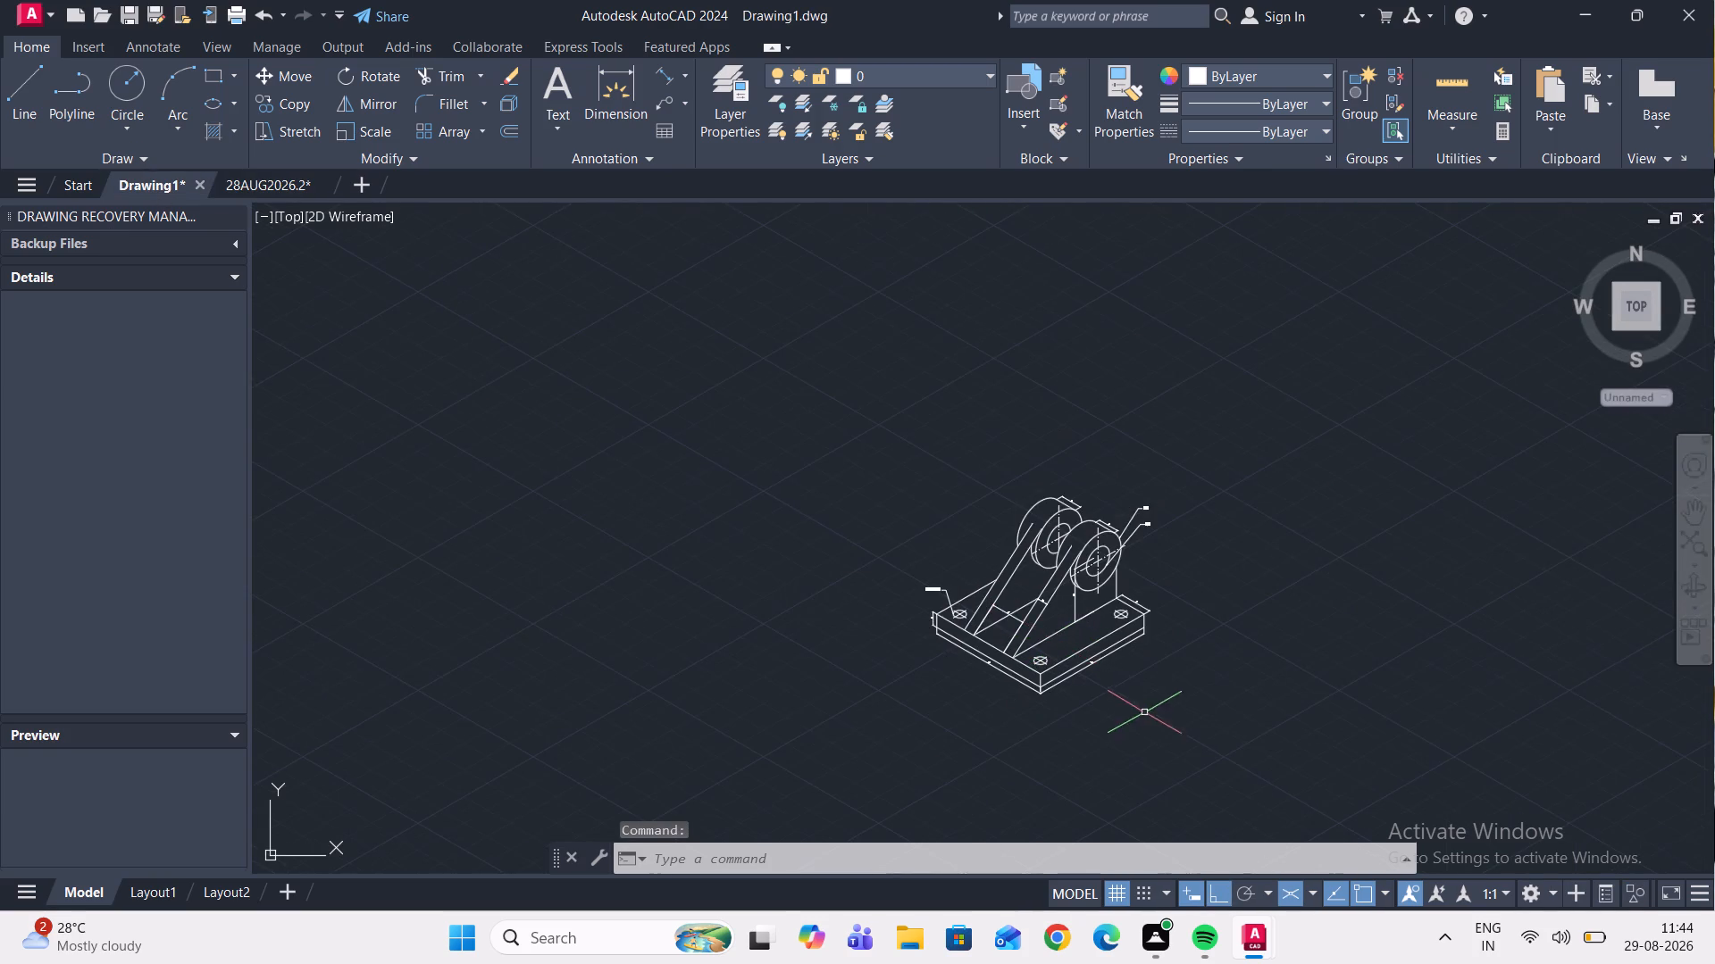
{"action": "scroll", "coordinate": [1144, 712], "scroll_direction": "up", "scroll_amount": 1}
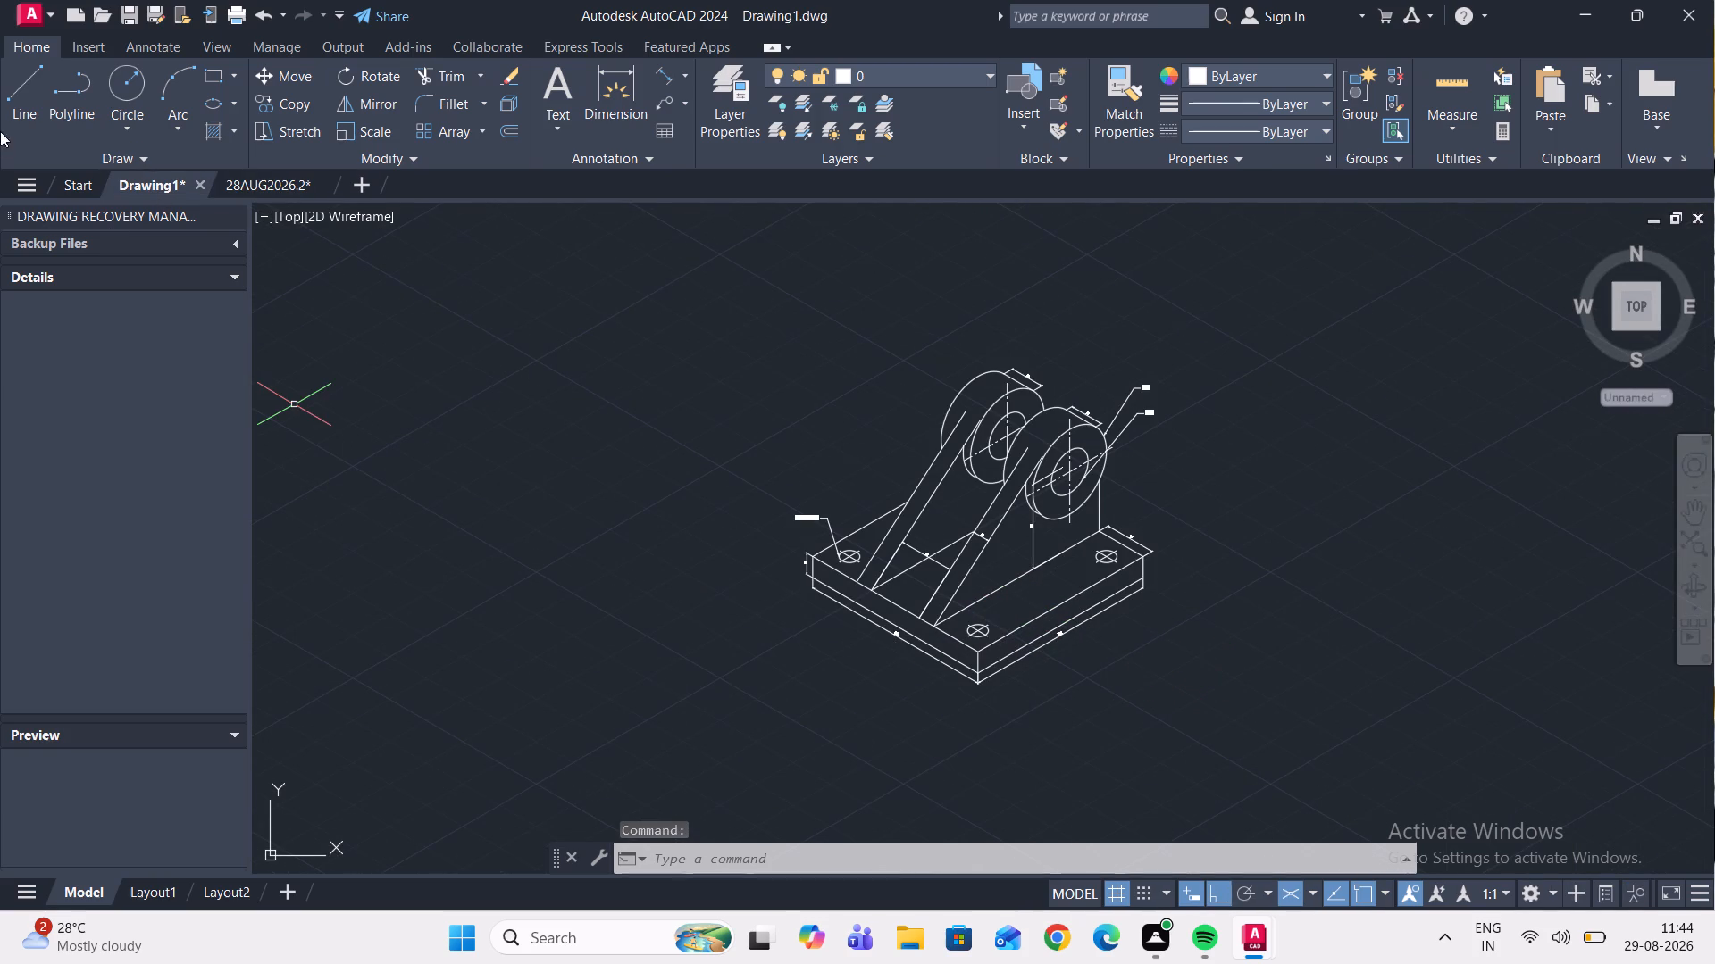
{"action": "key", "text": "ctrl+s"}
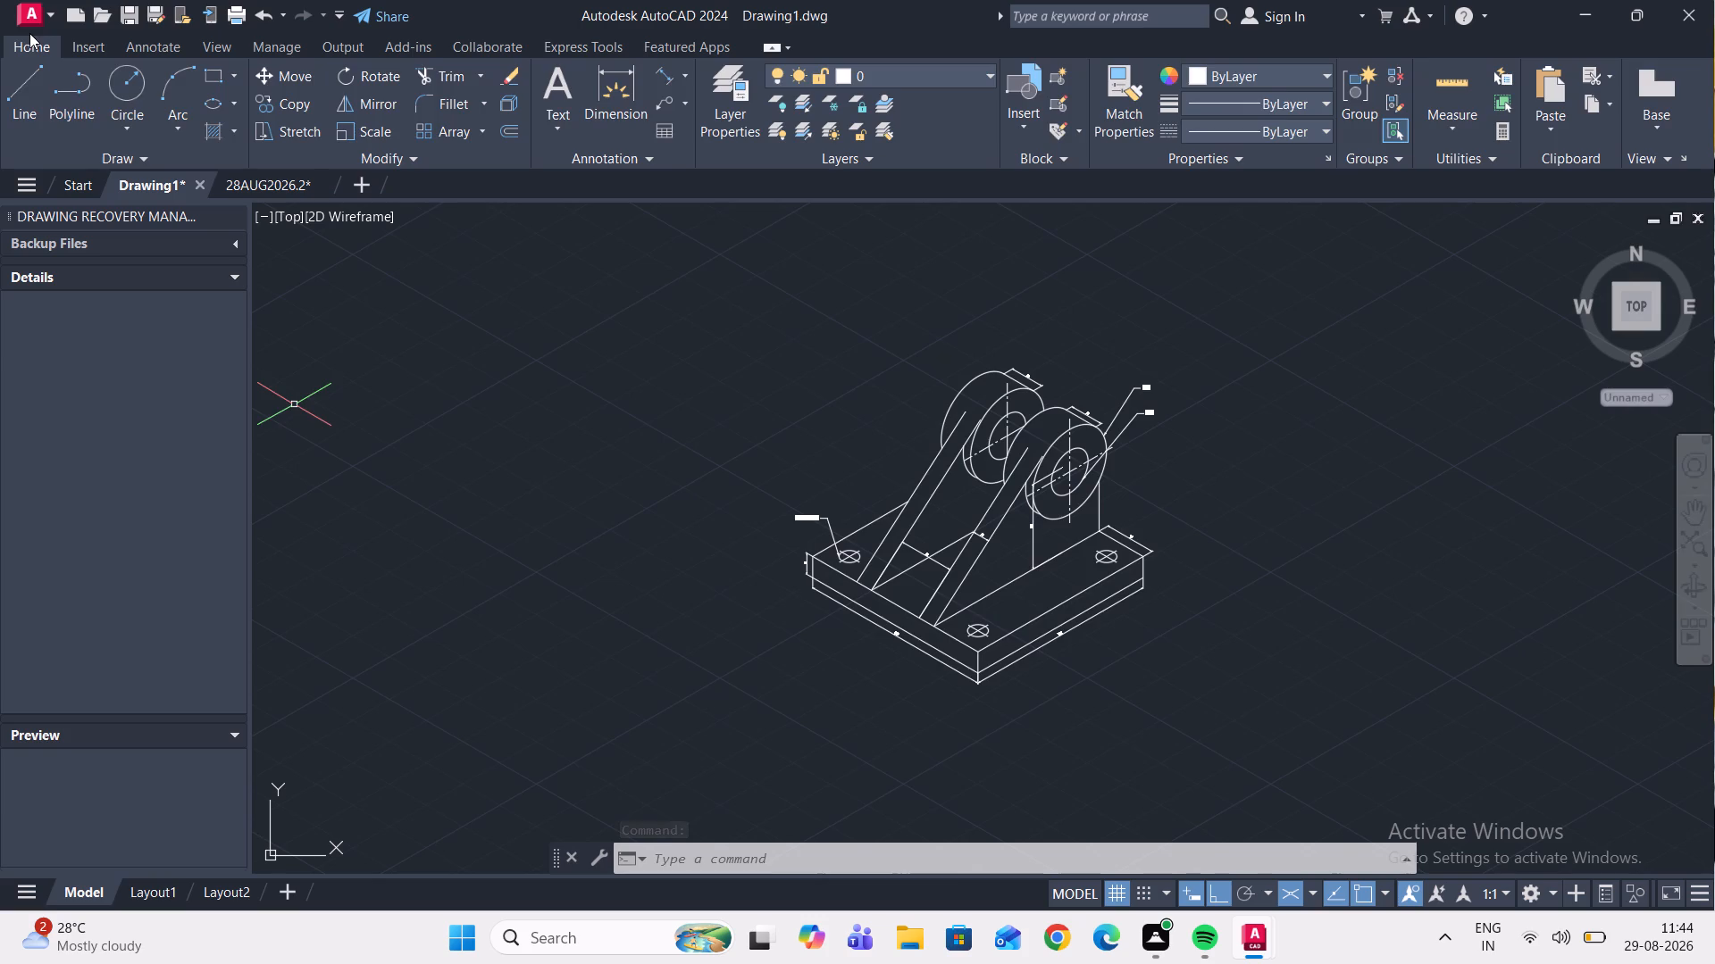
{"action": "left_click", "coordinate": [805, 669]}
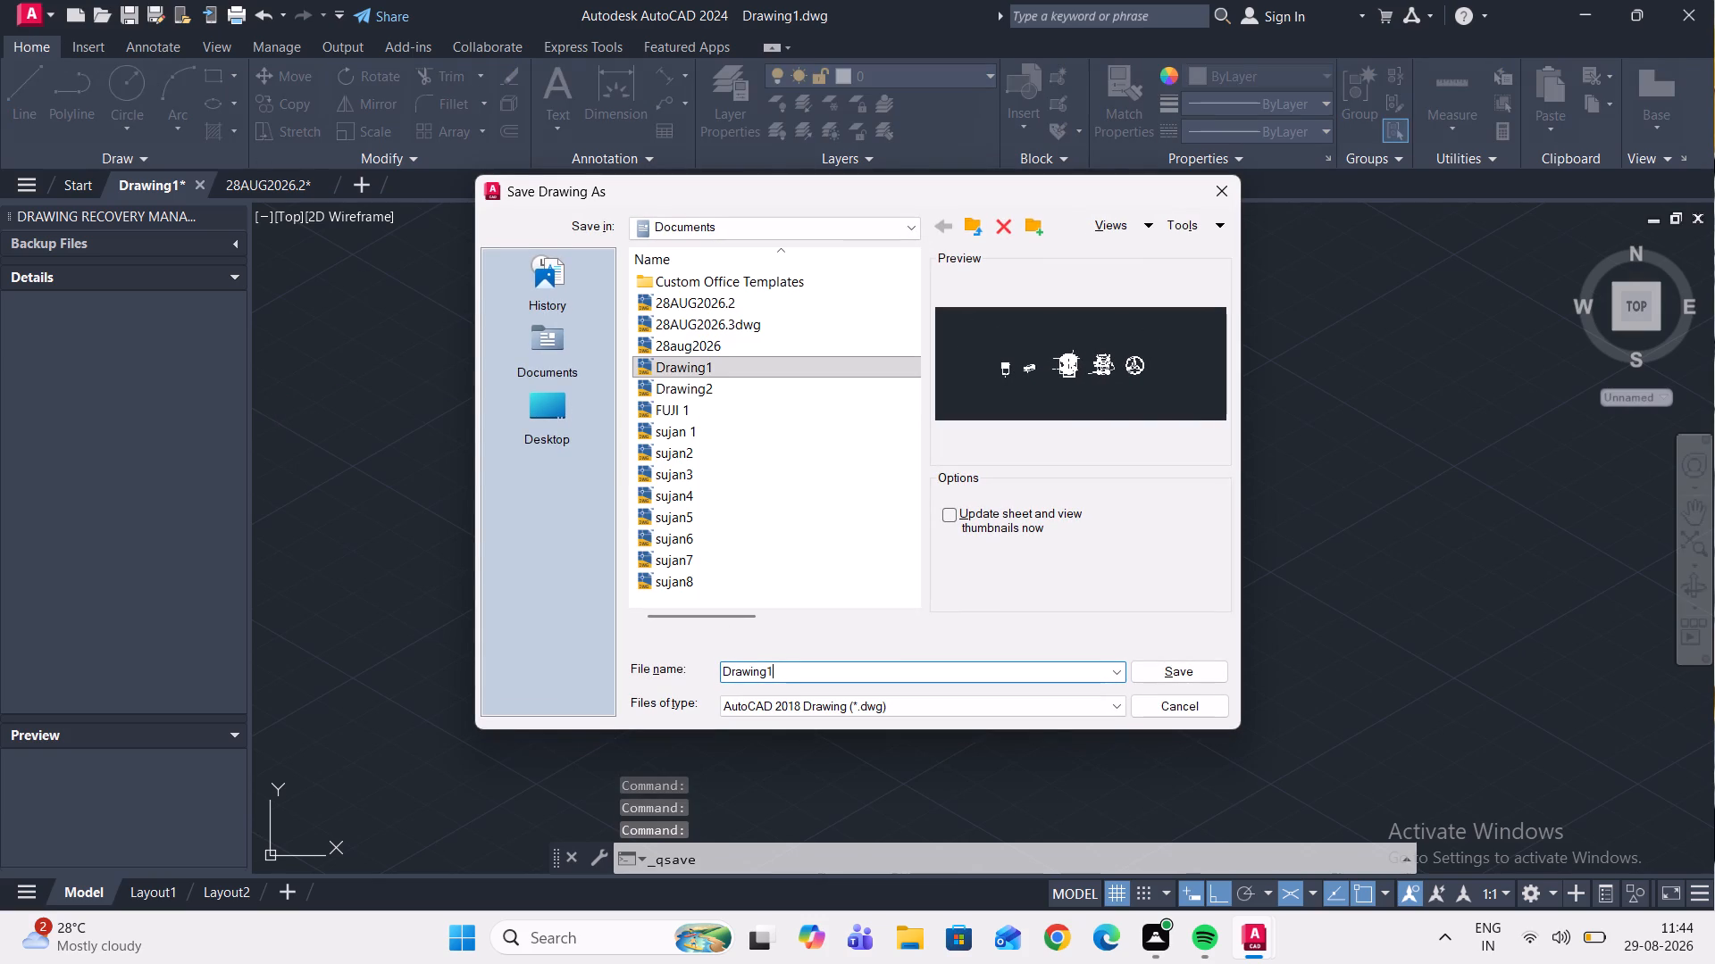
{"action": "key", "text": "BackSpace"}
{"action": "key", "text": "BackSpace"}
{"action": "key", "text": "BackSpace"}
{"action": "key", "text": "BackSpace"}
{"action": "key", "text": "BackSpace"}
{"action": "key", "text": "BackSpace"}
{"action": "key", "text": "BackSpace"}
{"action": "key", "text": "BackSpace"}
{"action": "key", "text": "BackSpace"}
{"action": "key", "text": "BackSpace"}
{"action": "key", "text": "BackSpace"}
{"action": "key", "text": "BackSpace"}
{"action": "key", "text": "BackSpace"}
{"action": "key", "text": "BackSpace"}
{"action": "key", "text": "BackSpace"}
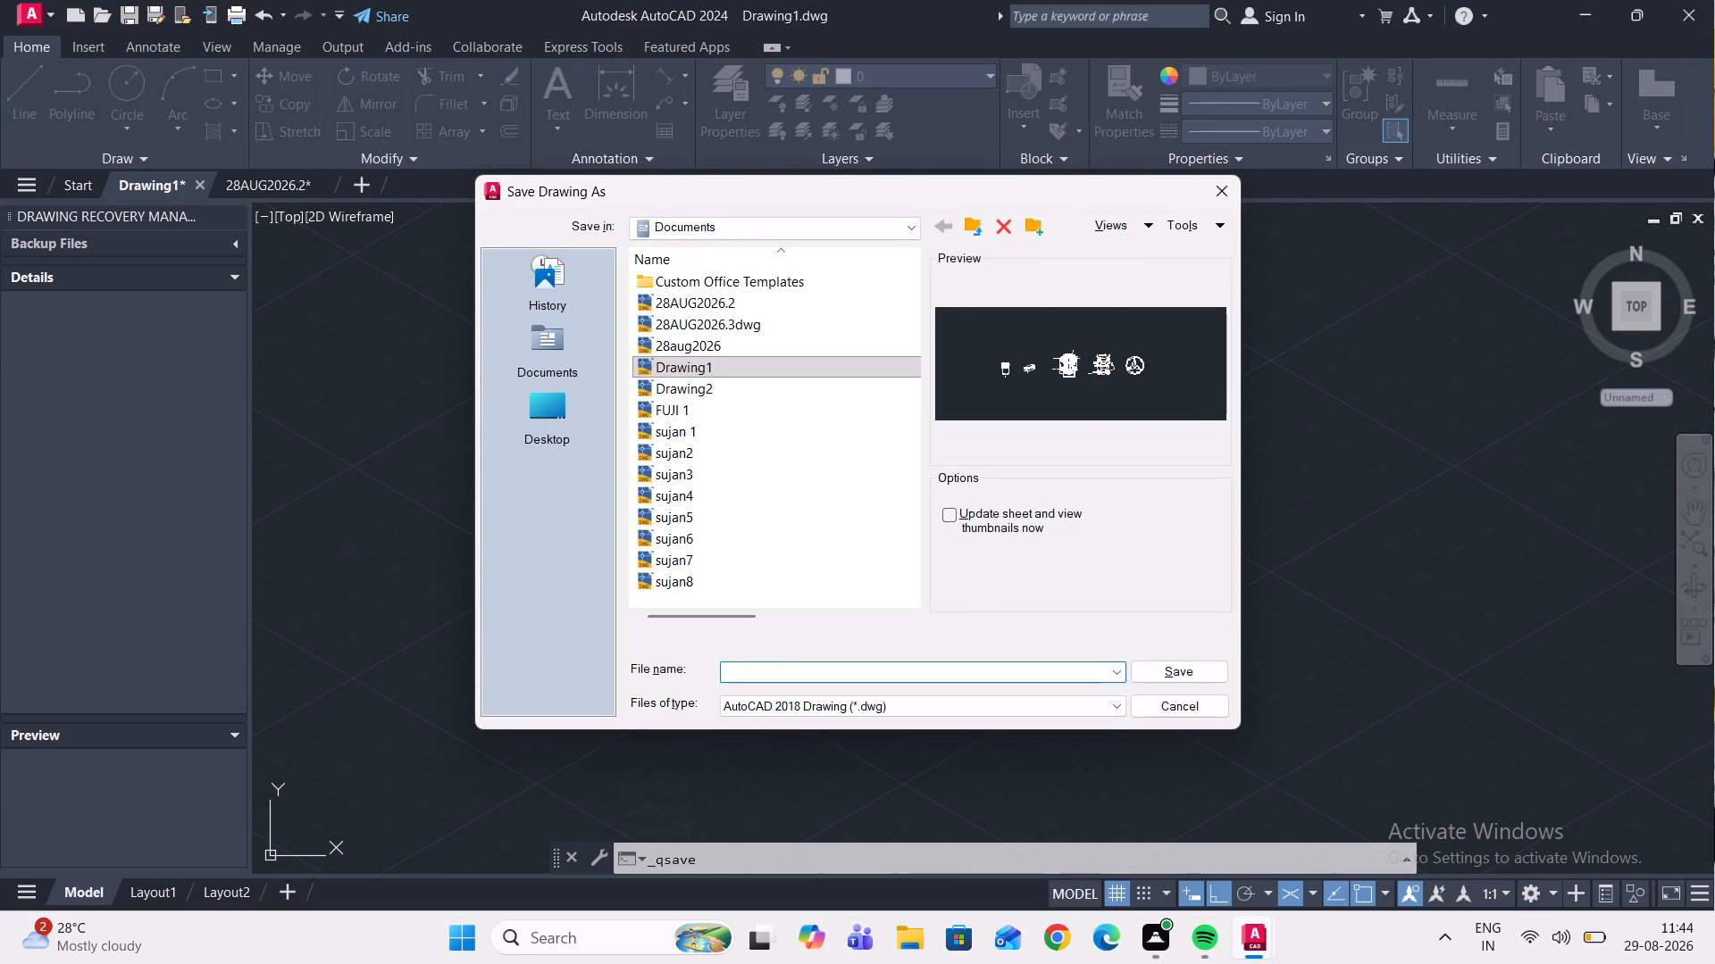
{"action": "type", "text": "29"}
{"action": "type", "text": "AUG"}
{"action": "type", "text": "2026"}
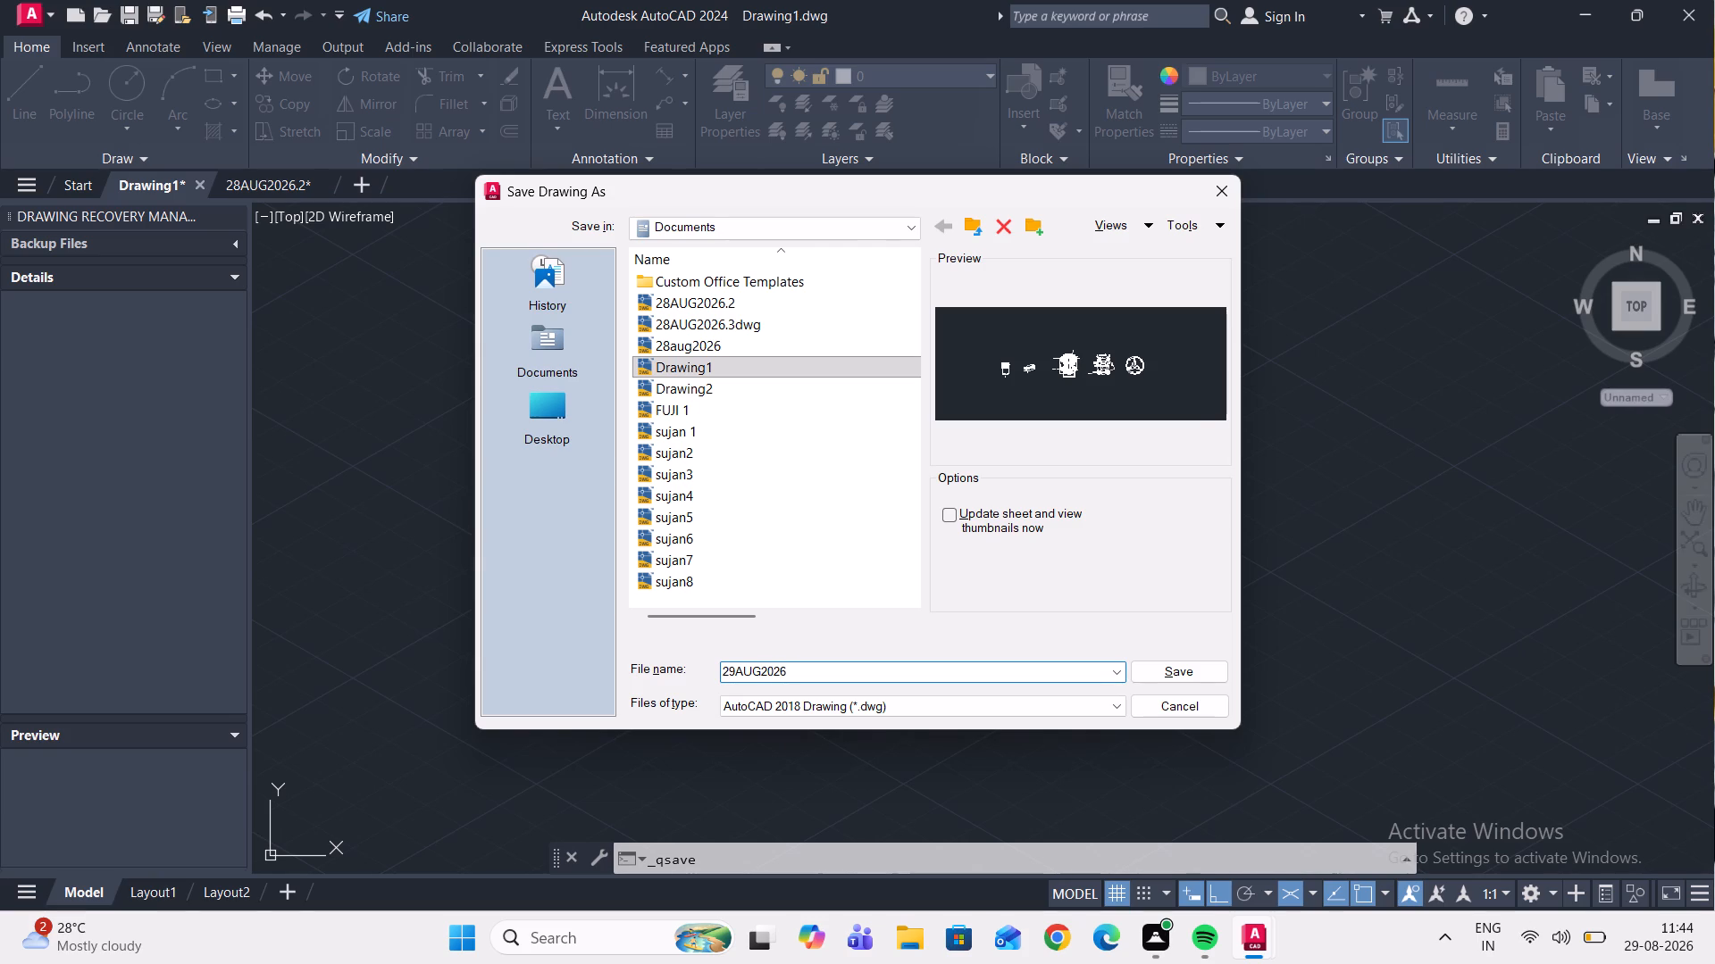
{"action": "type", "text": ".1"}
{"action": "double_click", "coordinate": [1184, 671]}
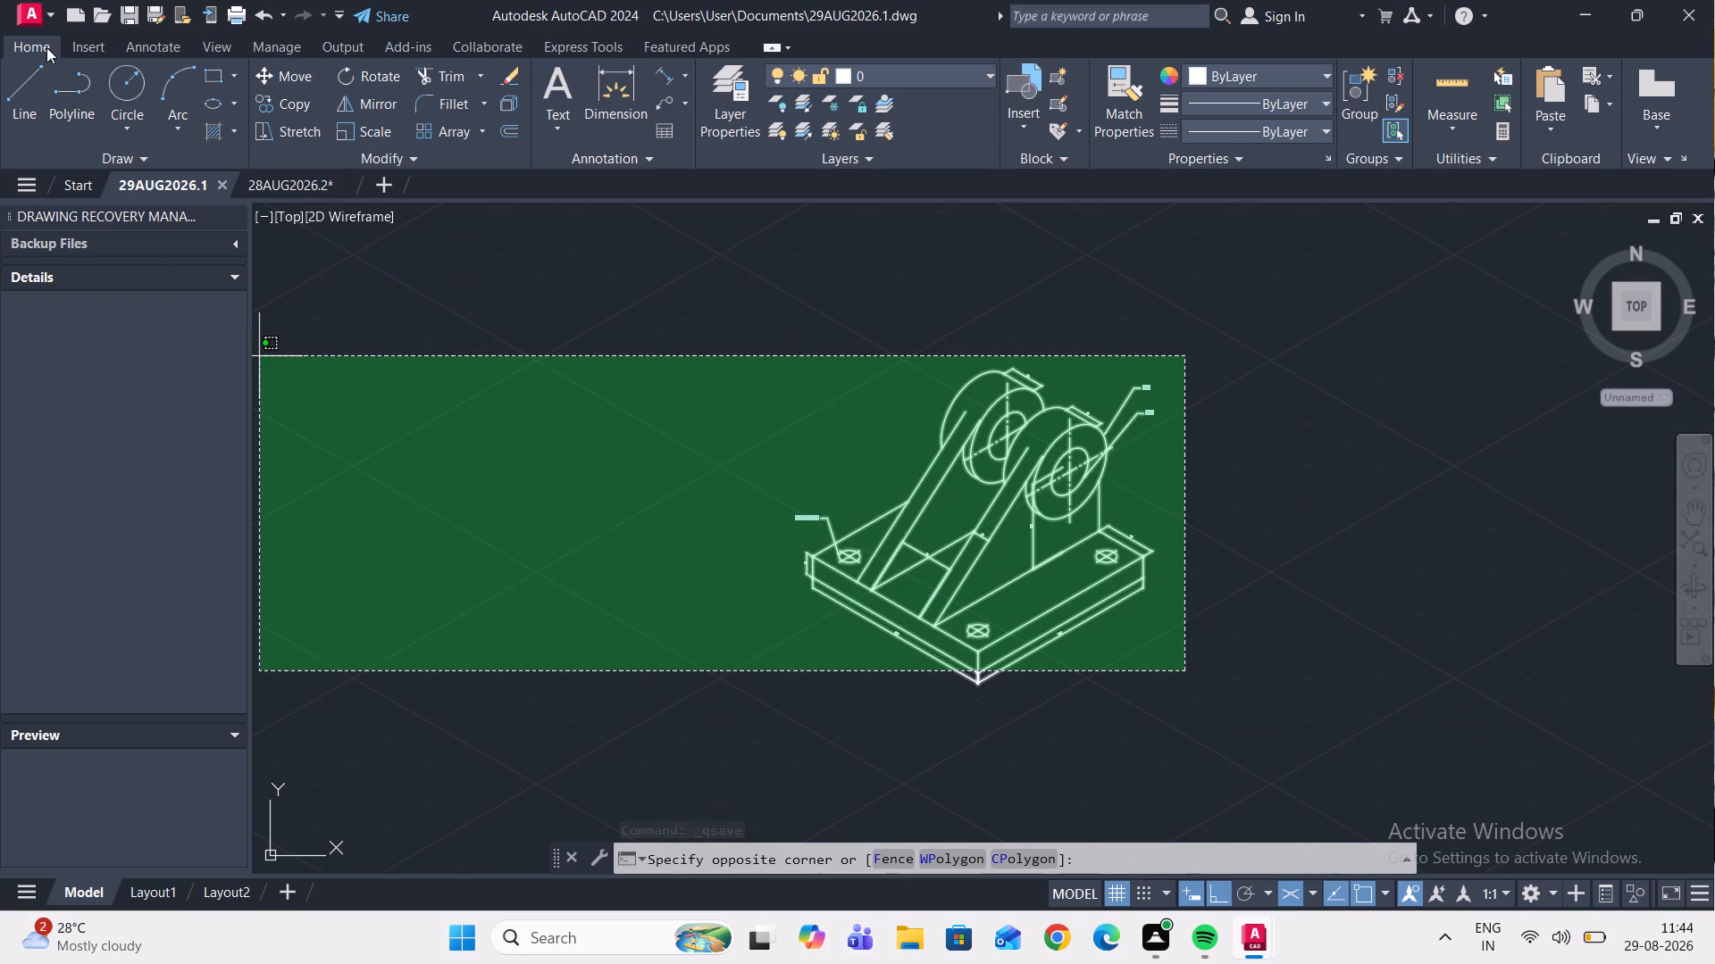
{"action": "left_click", "coordinate": [48, 25]}
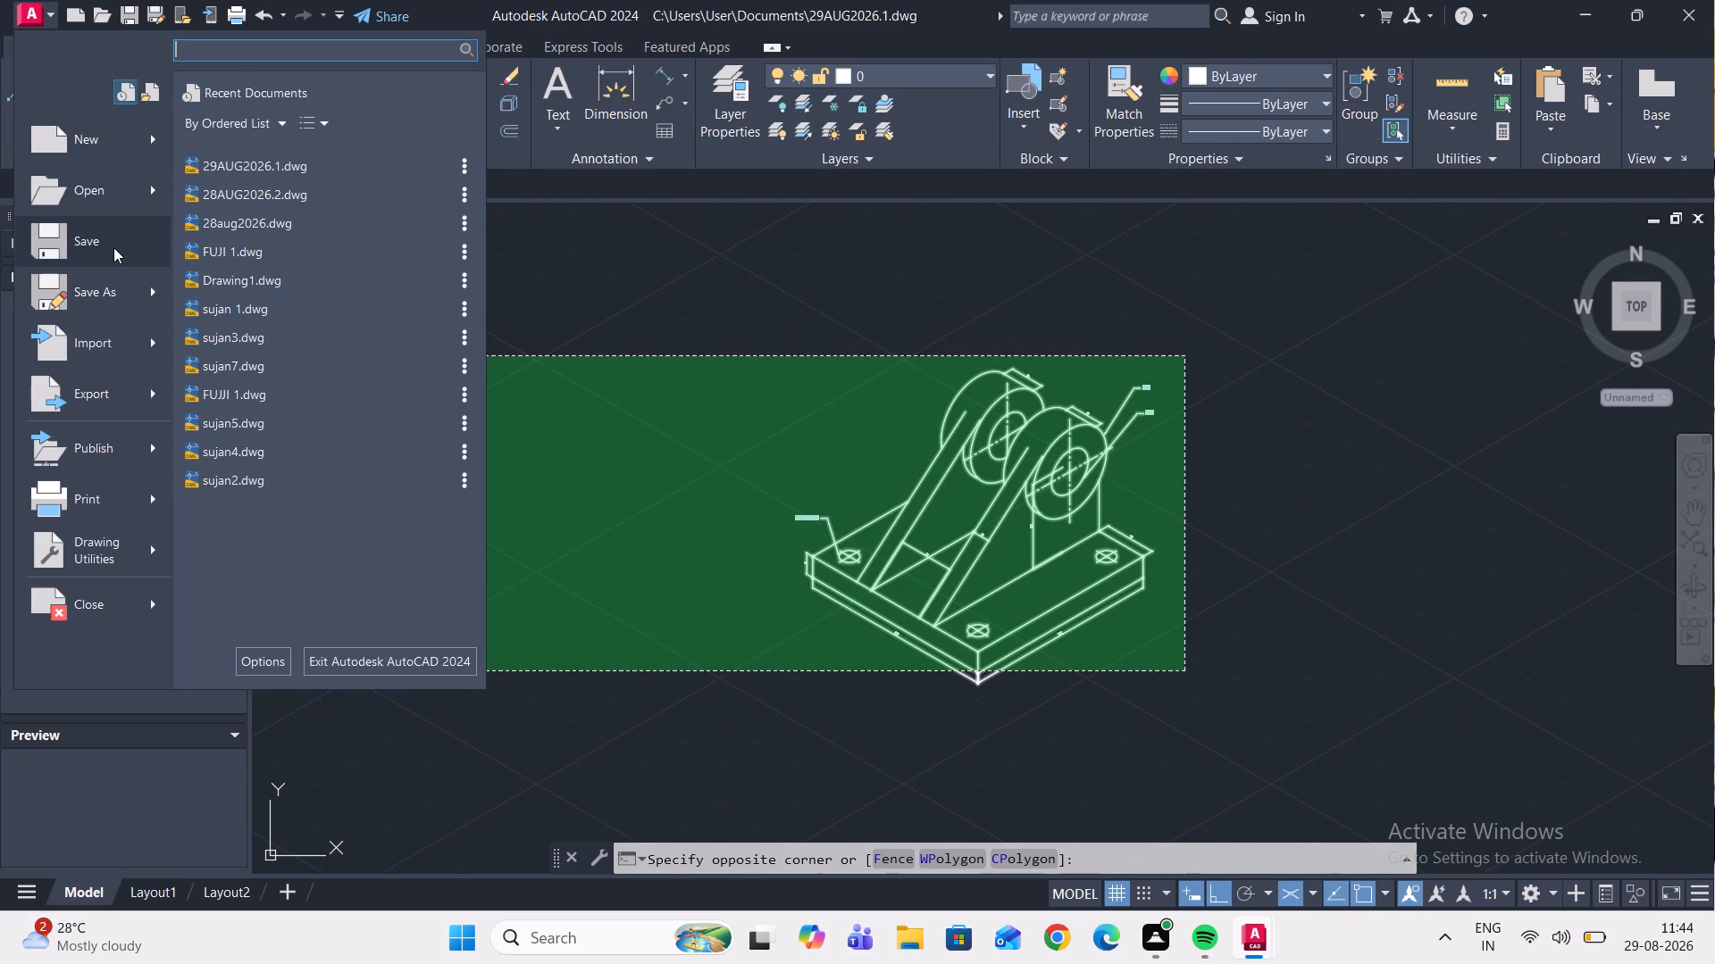
{"action": "left_click", "coordinate": [120, 257]}
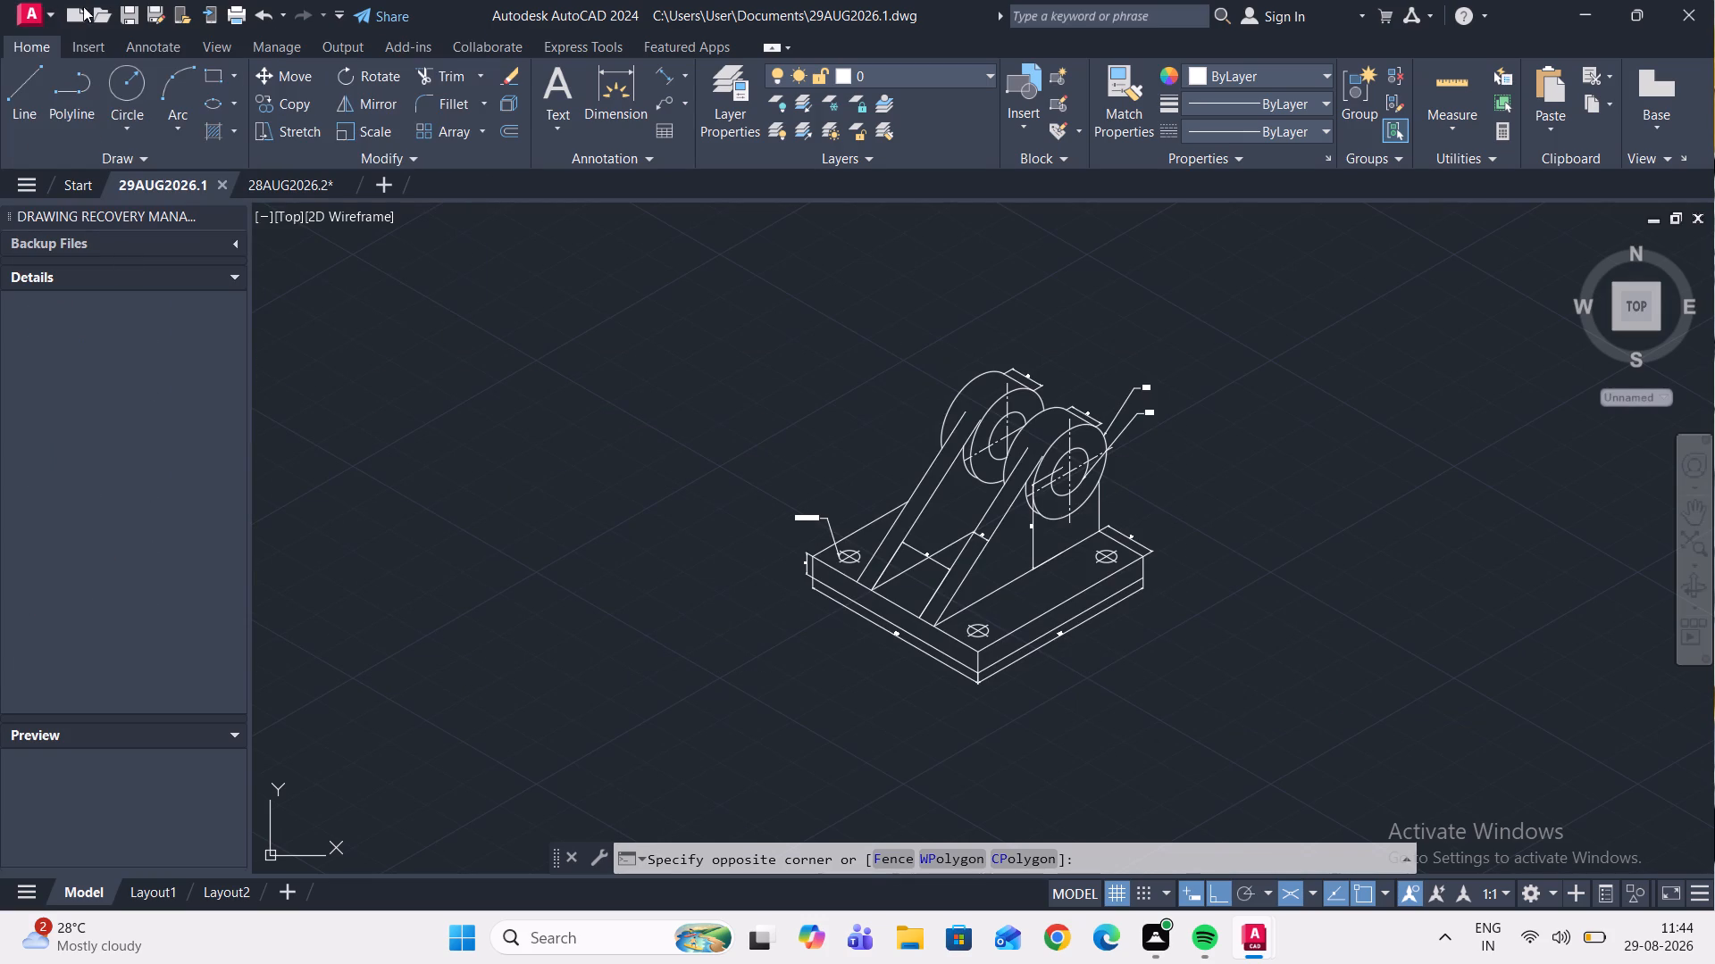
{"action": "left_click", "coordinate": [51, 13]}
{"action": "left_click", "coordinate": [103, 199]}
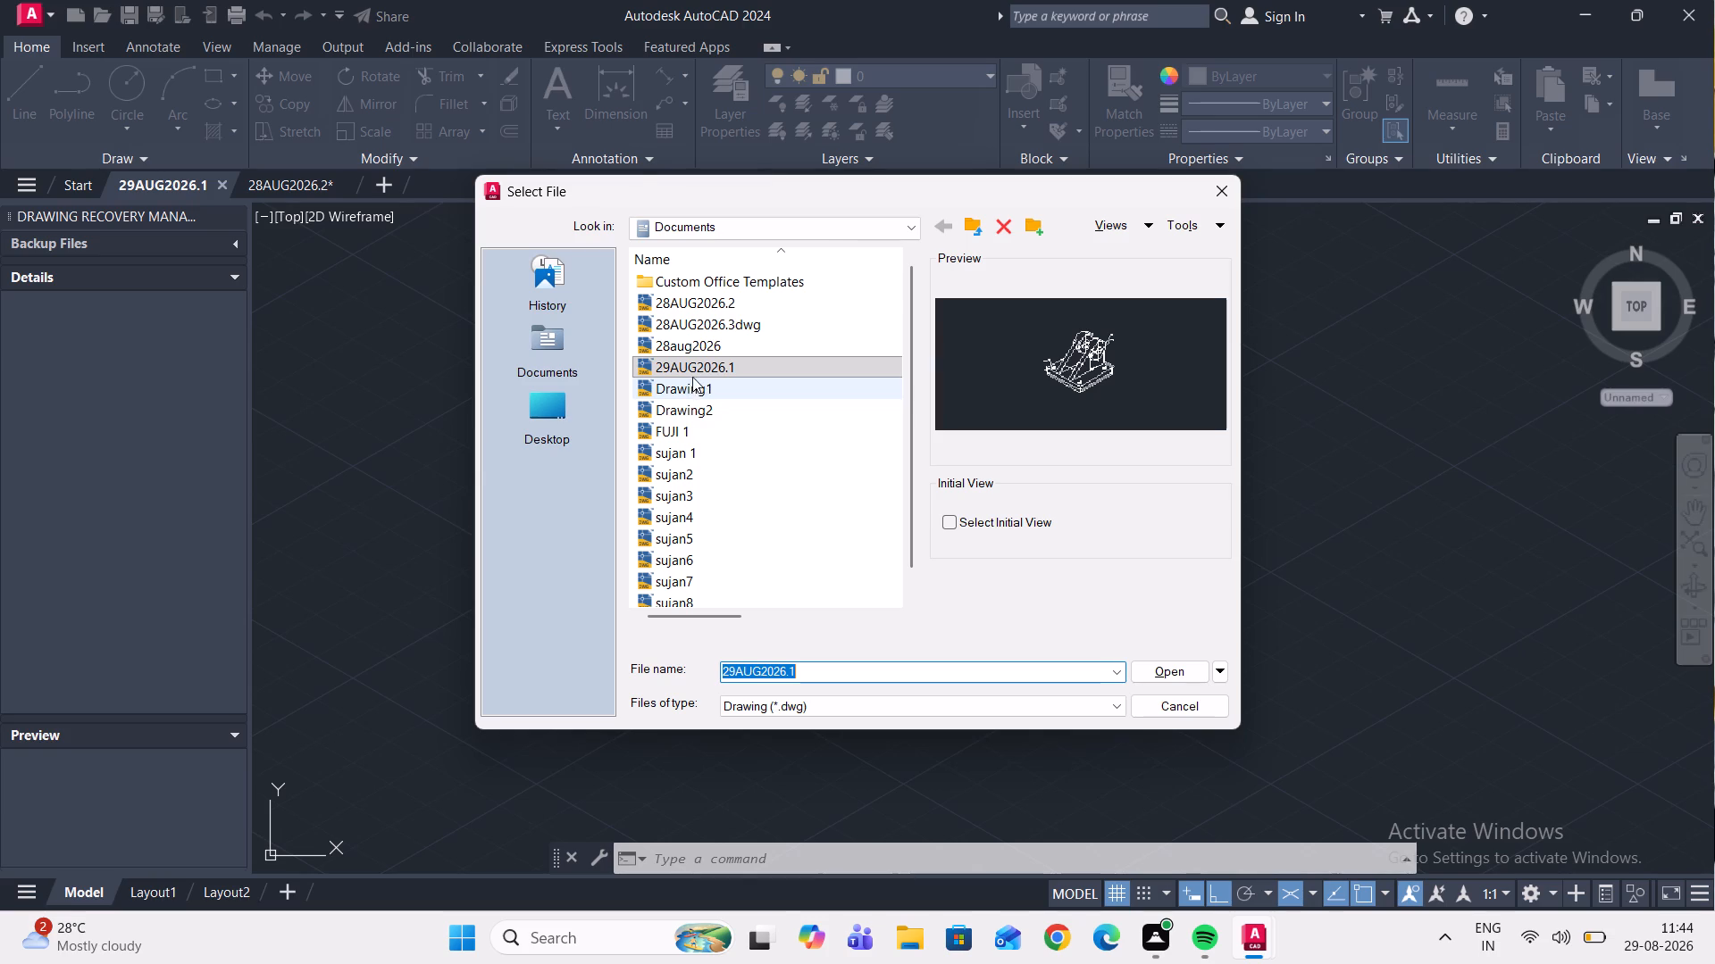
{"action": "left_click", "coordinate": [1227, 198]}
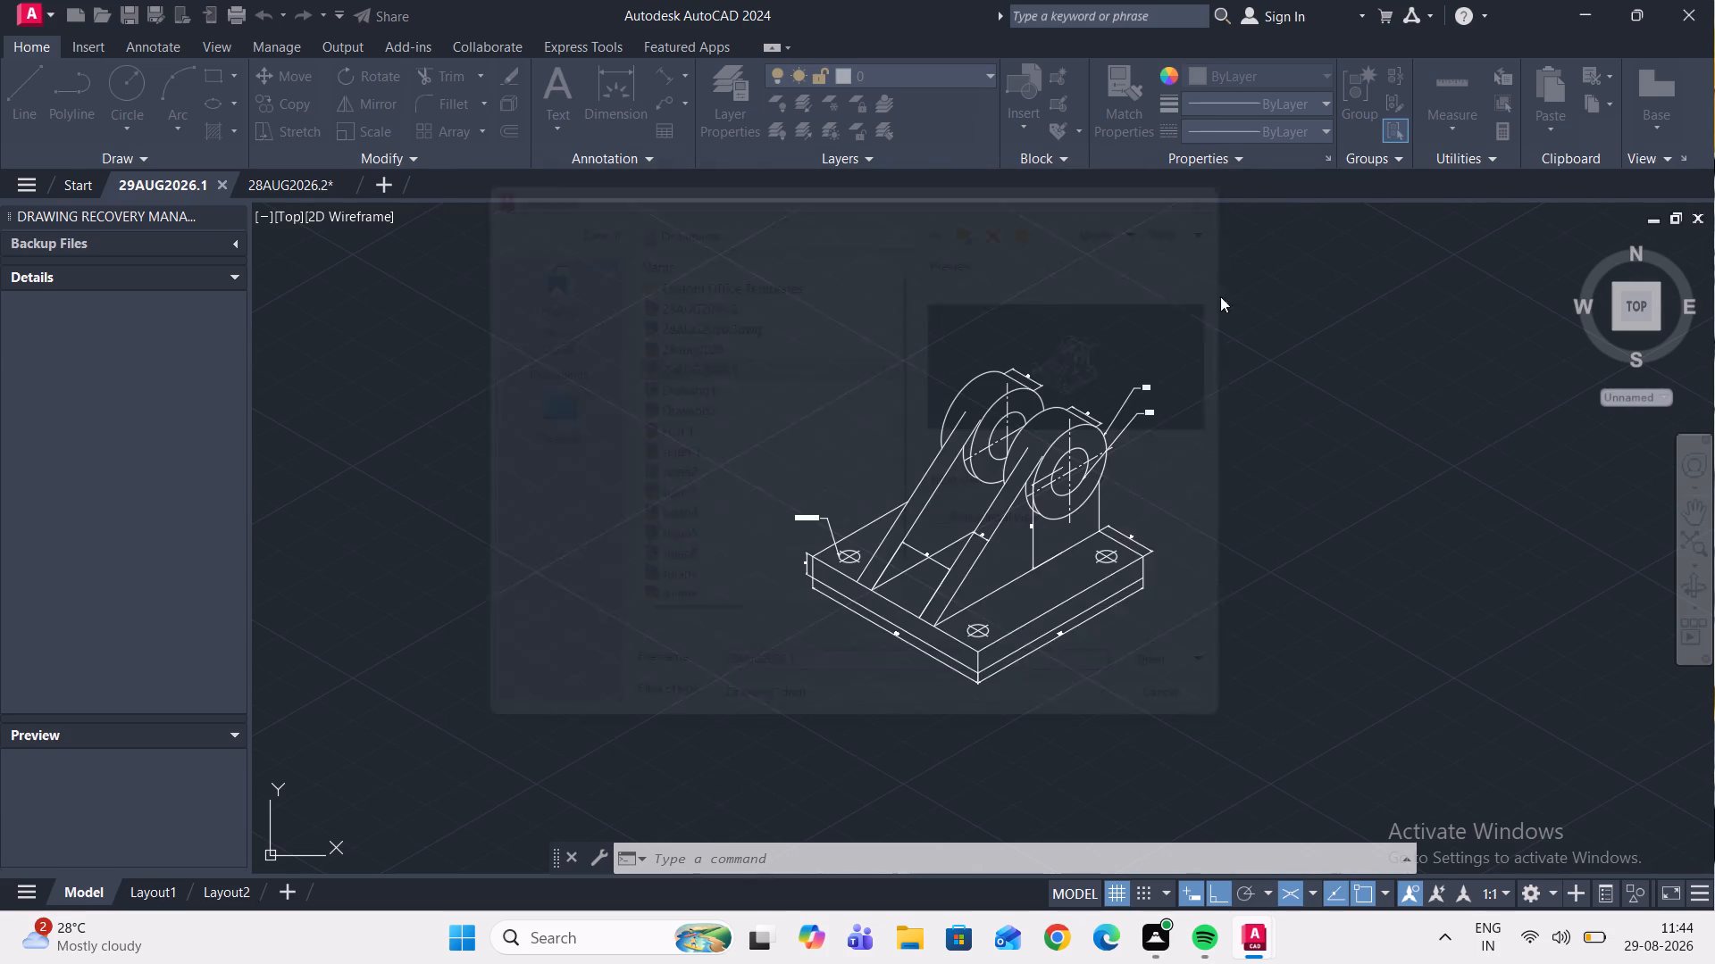
Start a plot using the AutoCAD PDF (High Quality Print).pc3 plotter and ISO A4 (297.00 x 210.00 MM) paper.
{"action": "key", "text": "ctrl+p"}
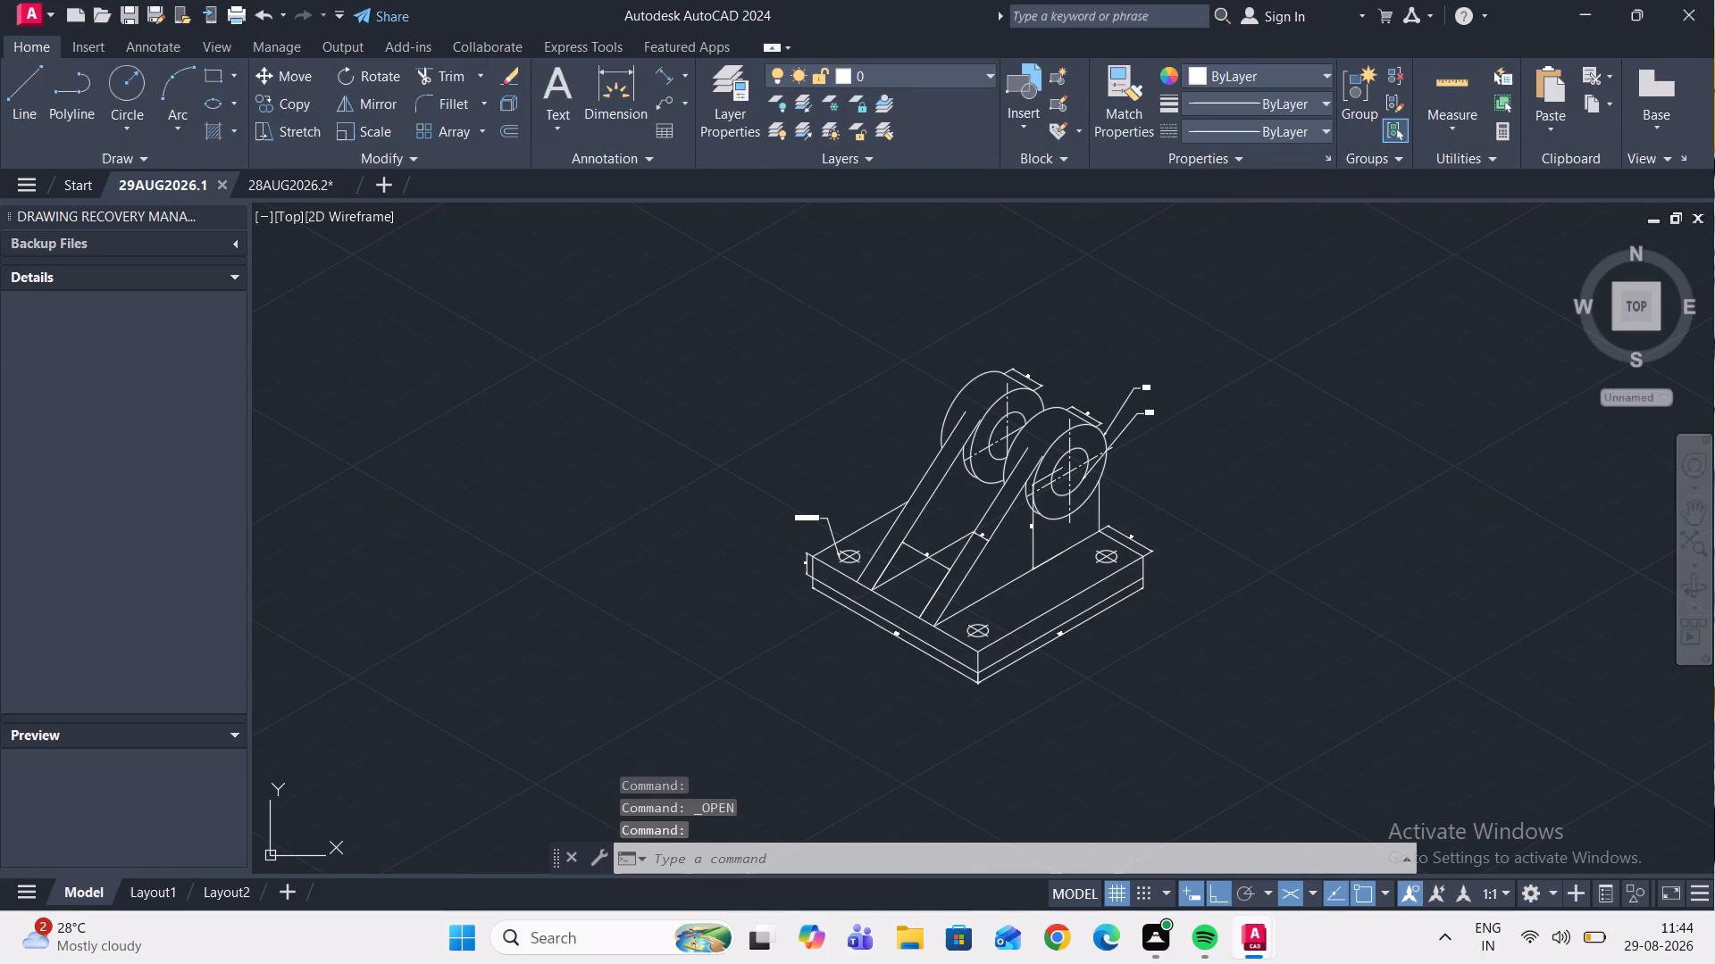
{"action": "left_click", "coordinate": [721, 308]}
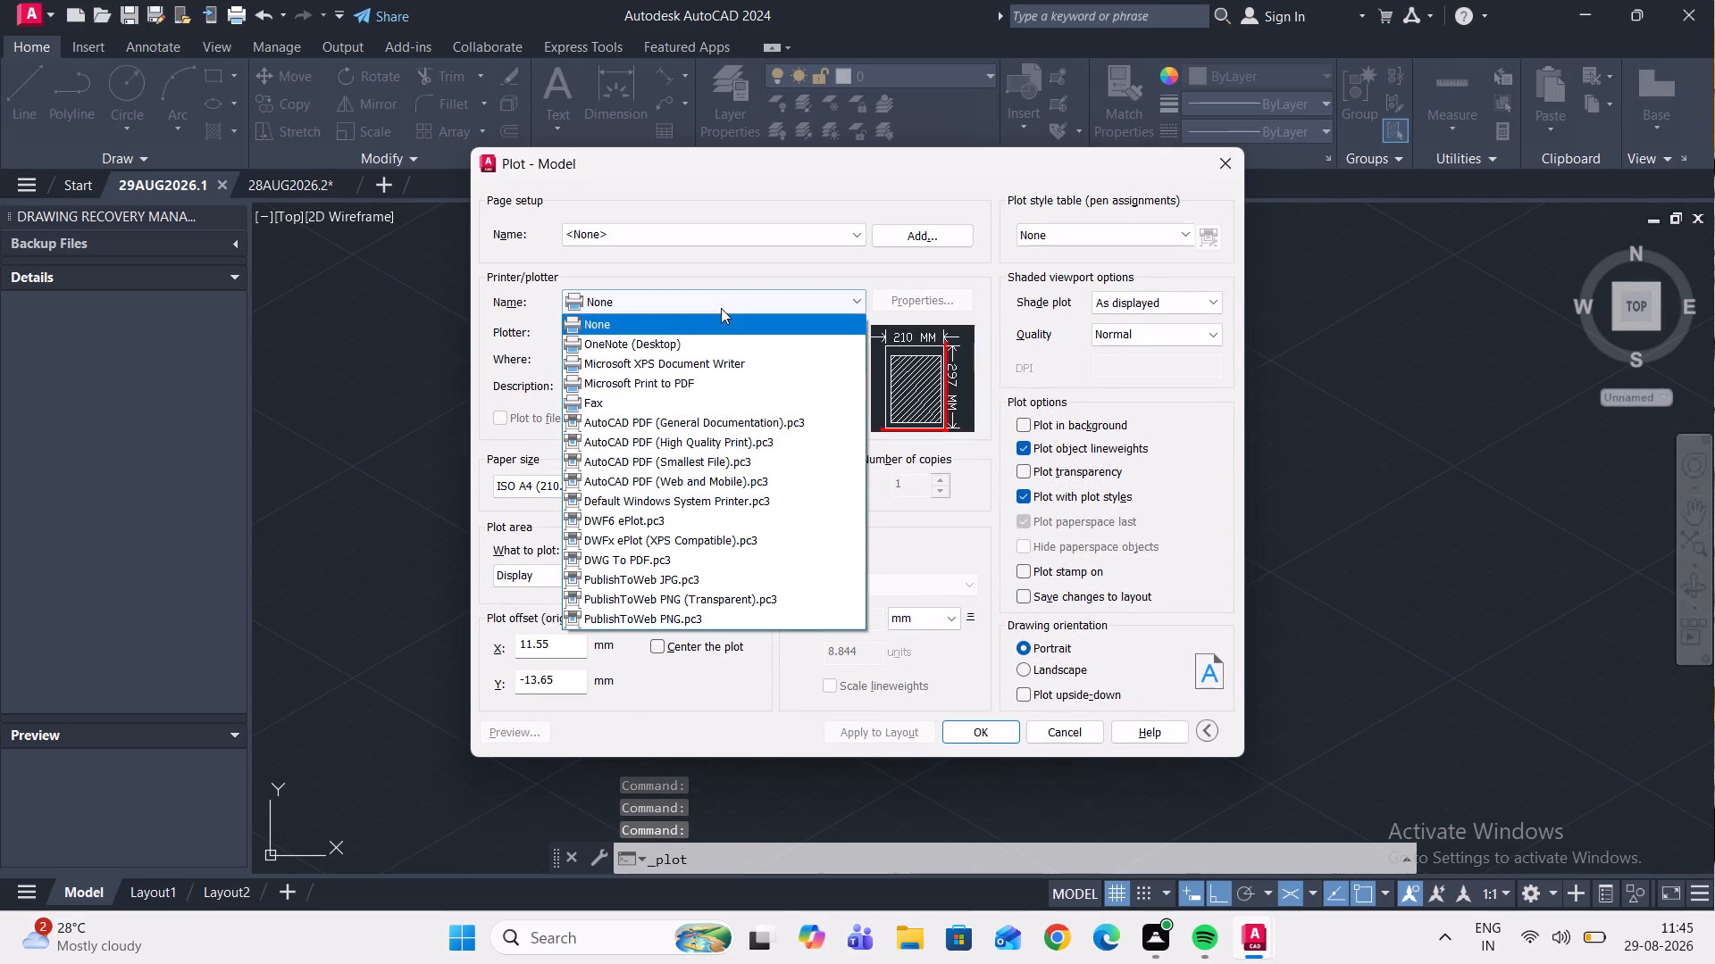
{"action": "left_click", "coordinate": [746, 443]}
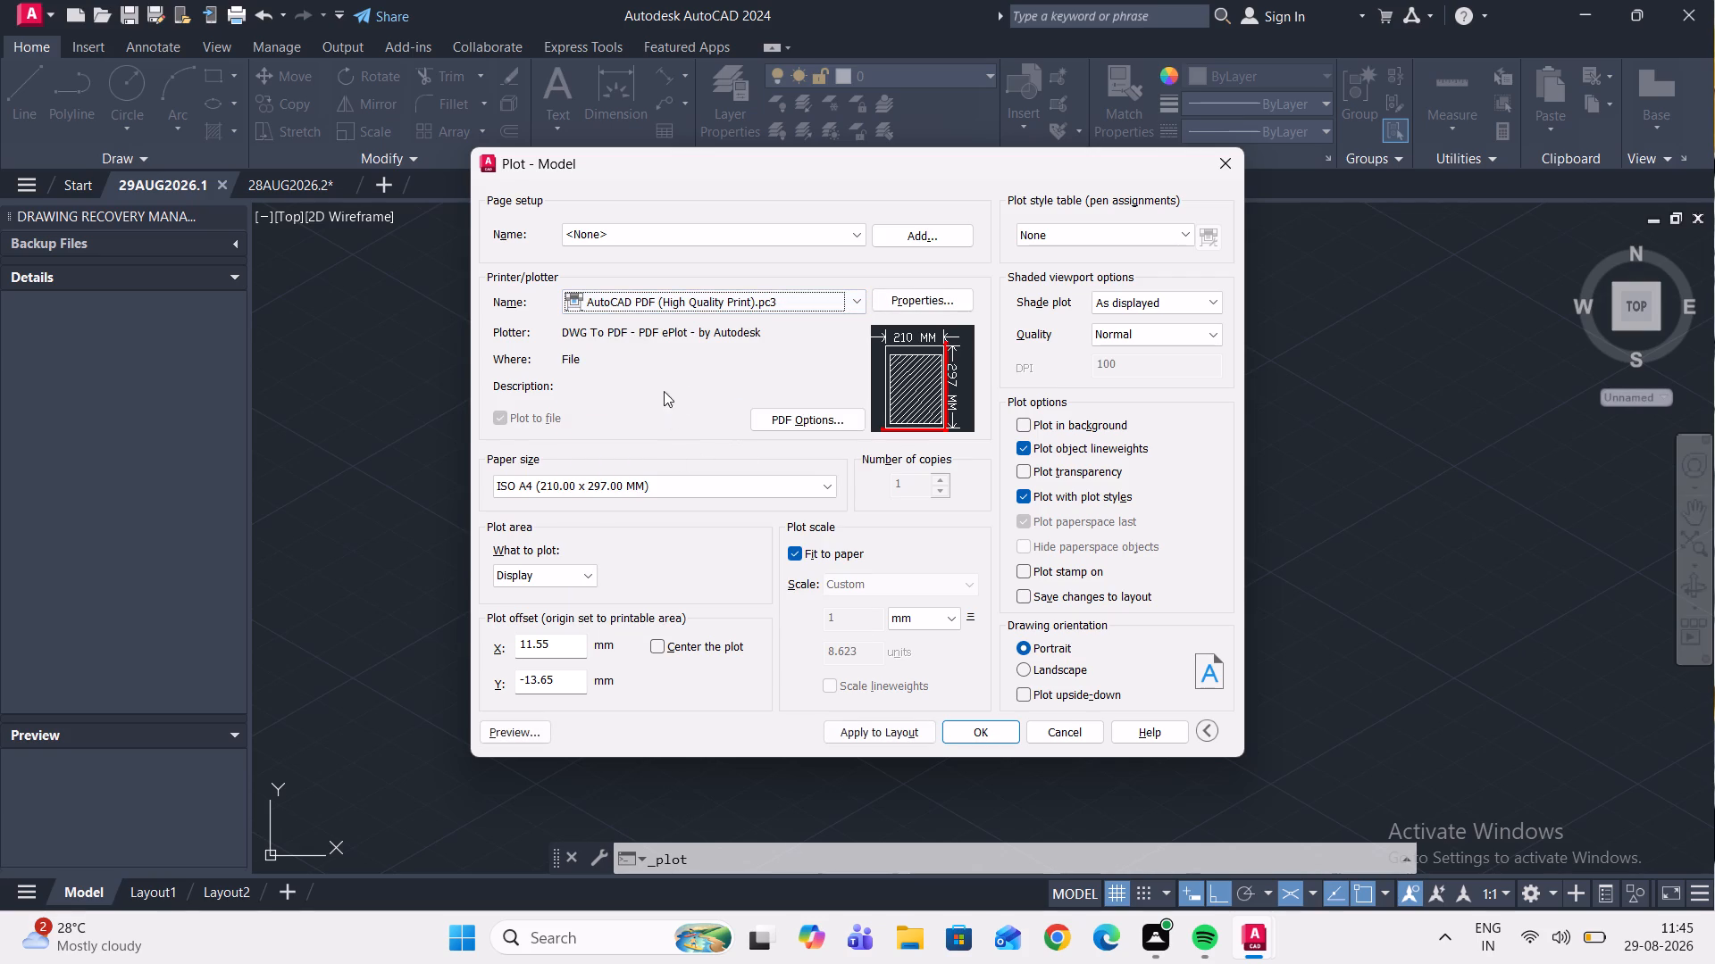
{"action": "left_click", "coordinate": [630, 489]}
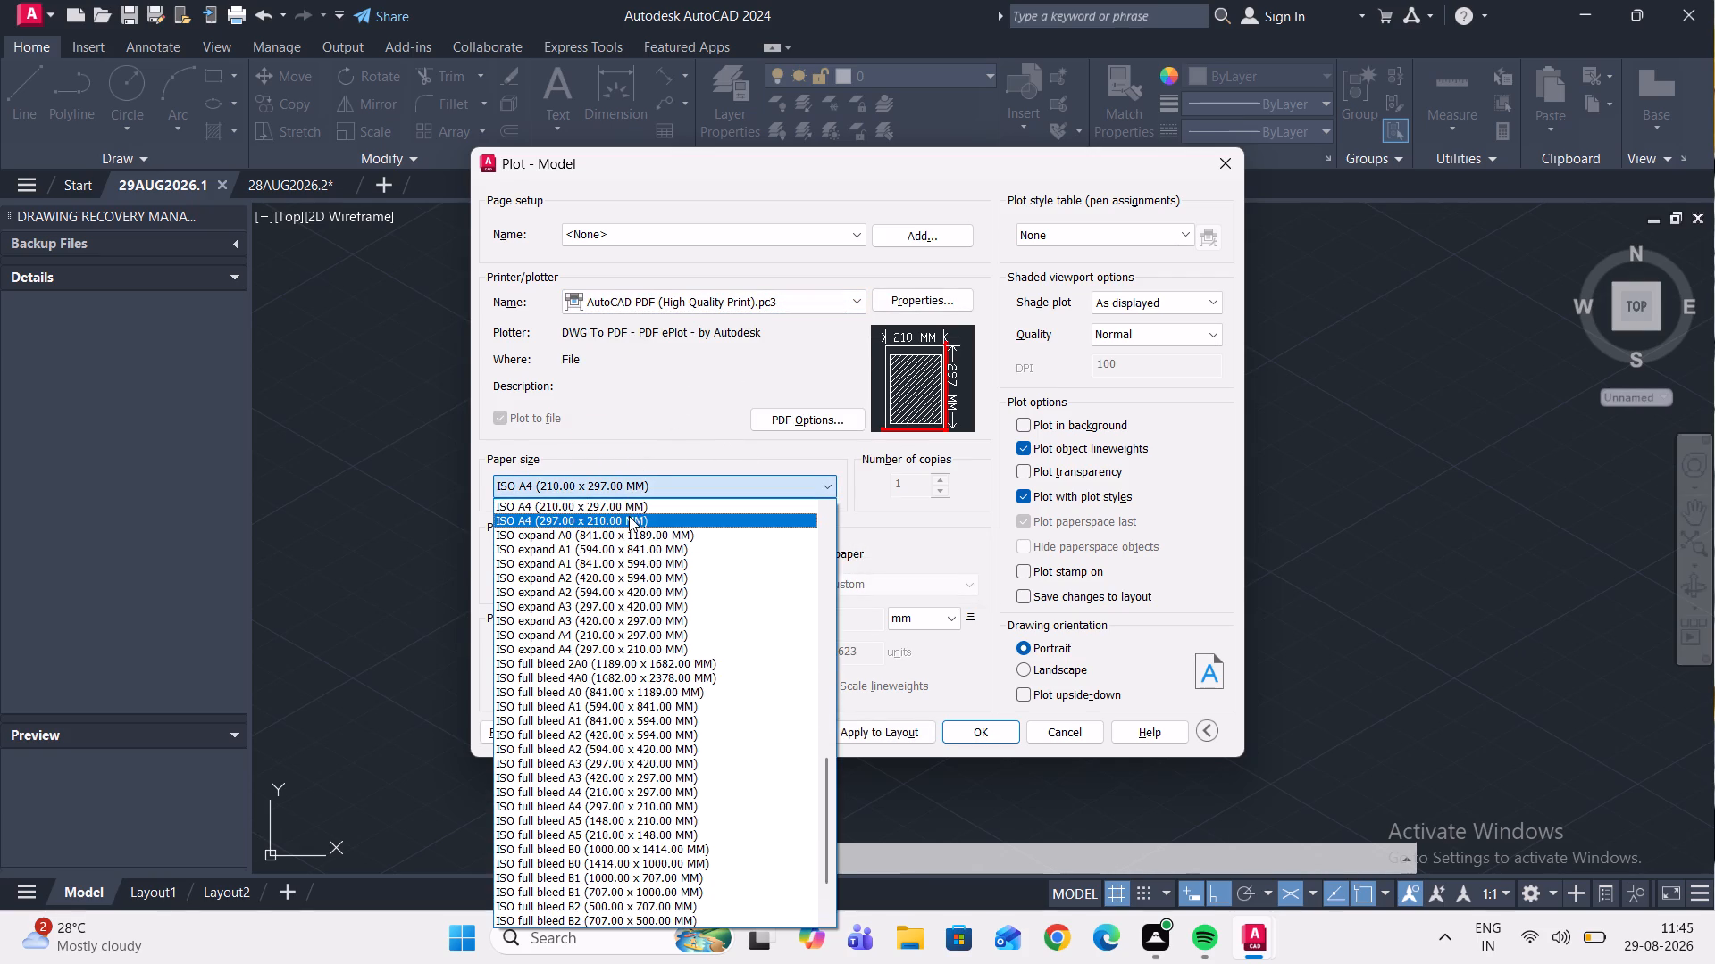
{"action": "left_click", "coordinate": [629, 516]}
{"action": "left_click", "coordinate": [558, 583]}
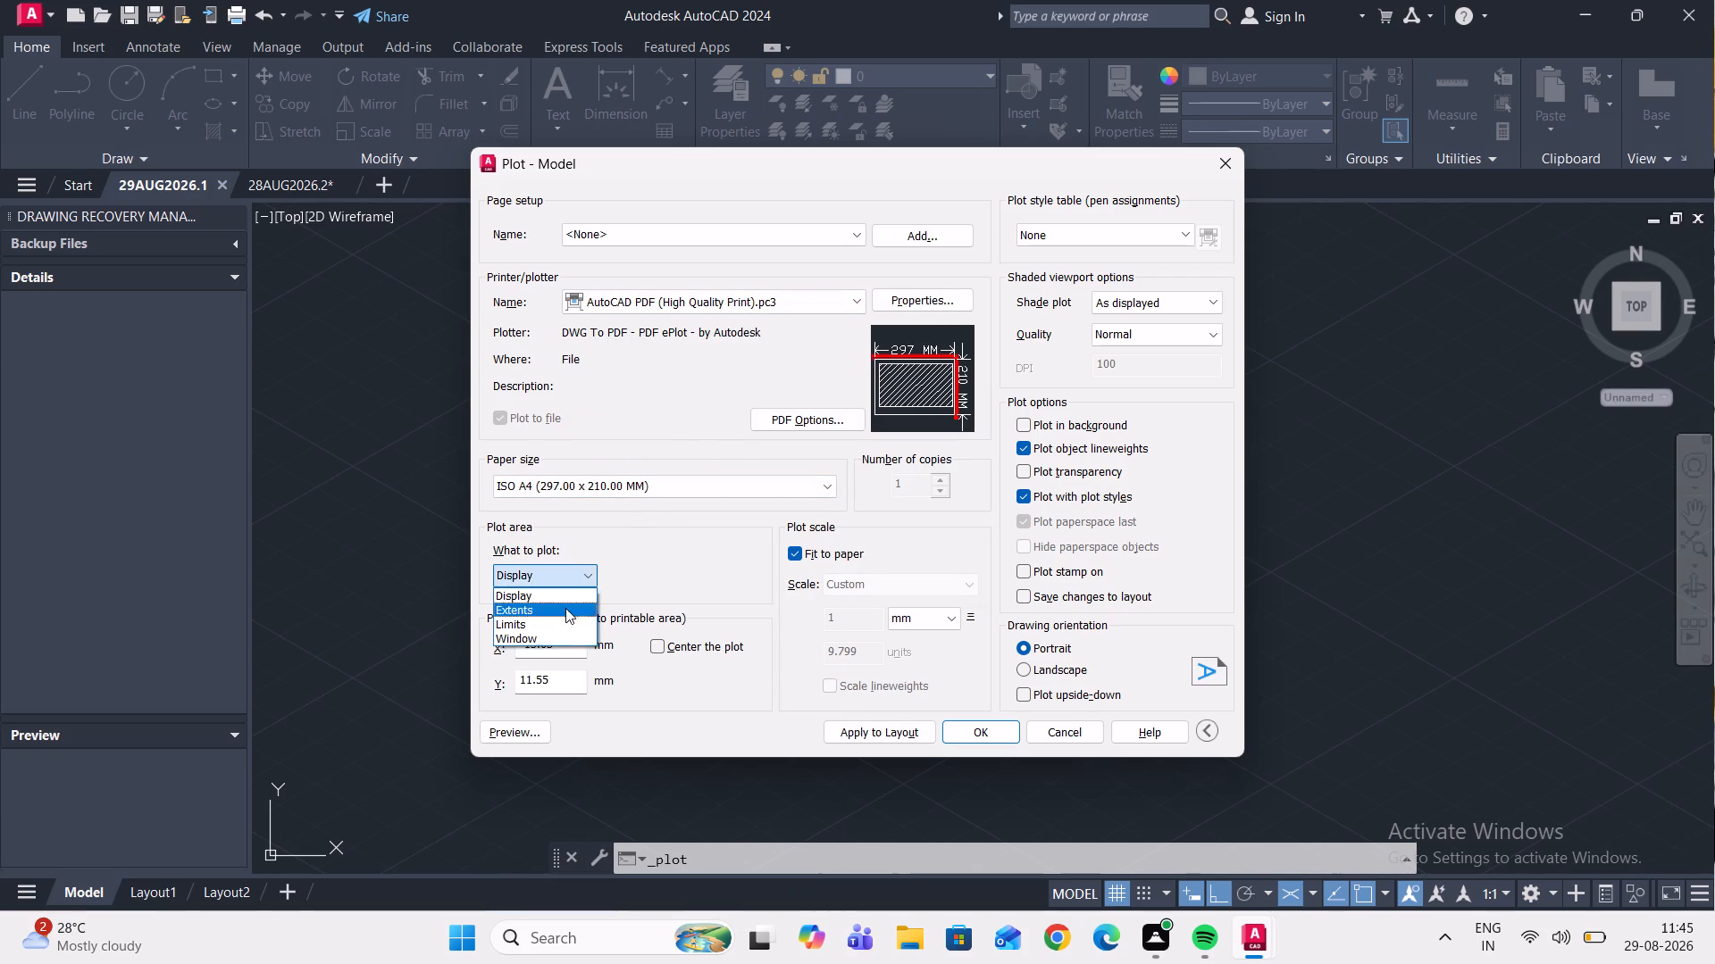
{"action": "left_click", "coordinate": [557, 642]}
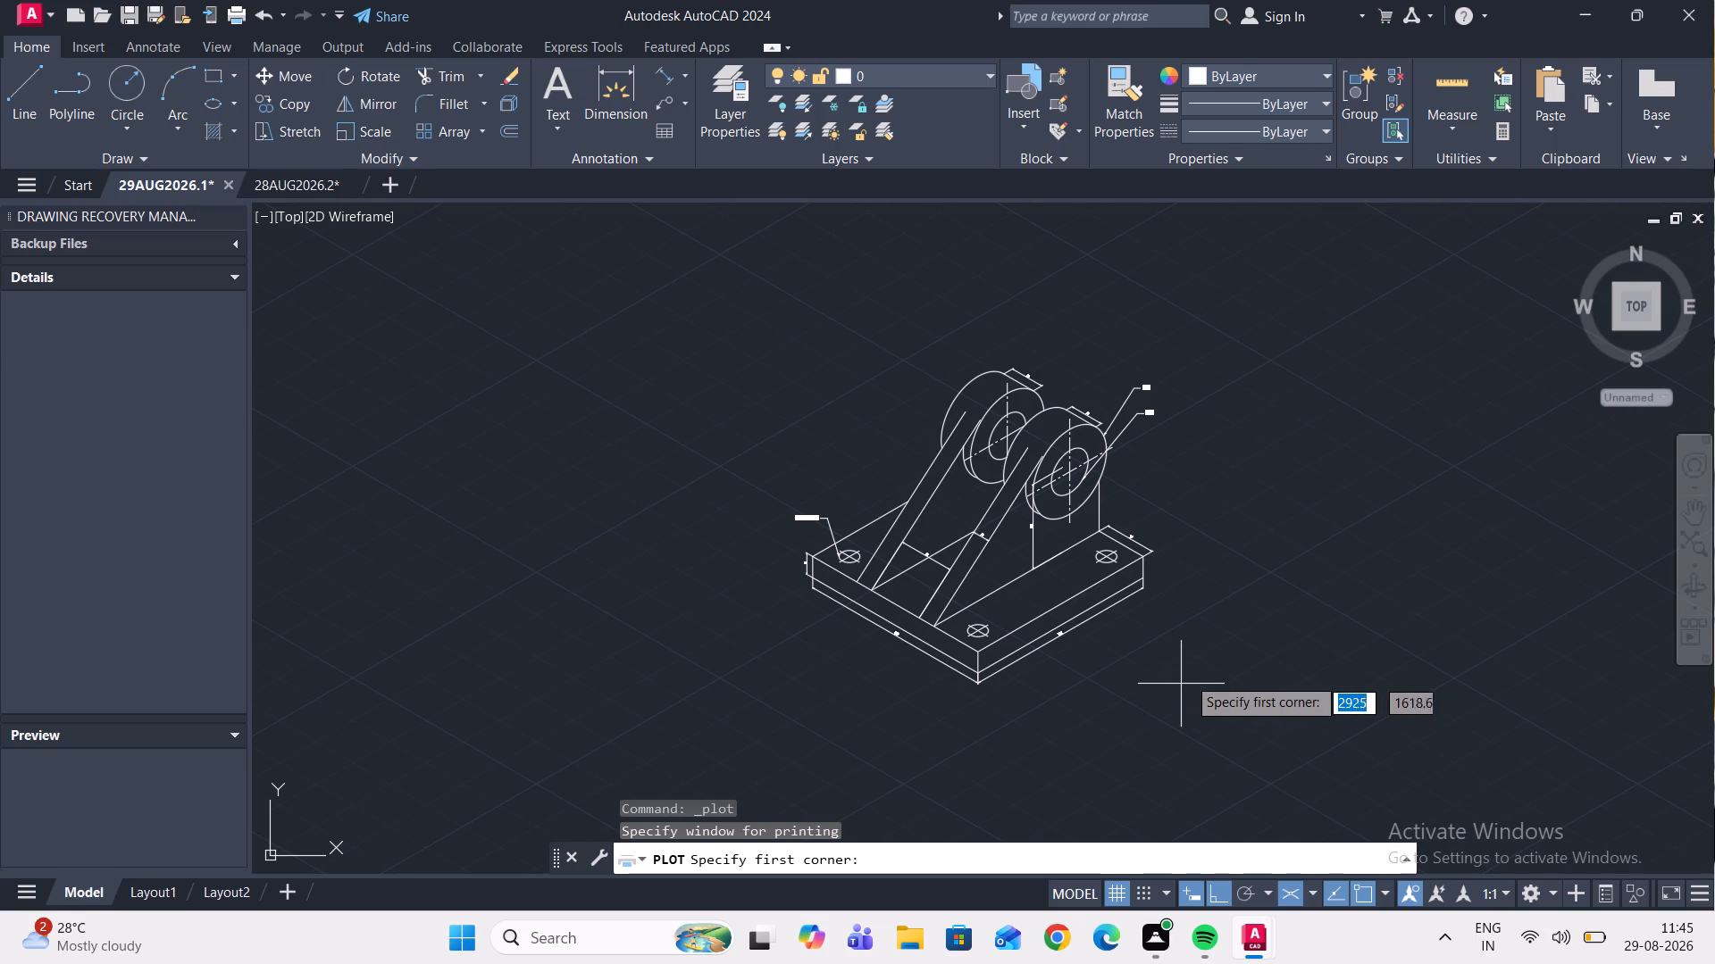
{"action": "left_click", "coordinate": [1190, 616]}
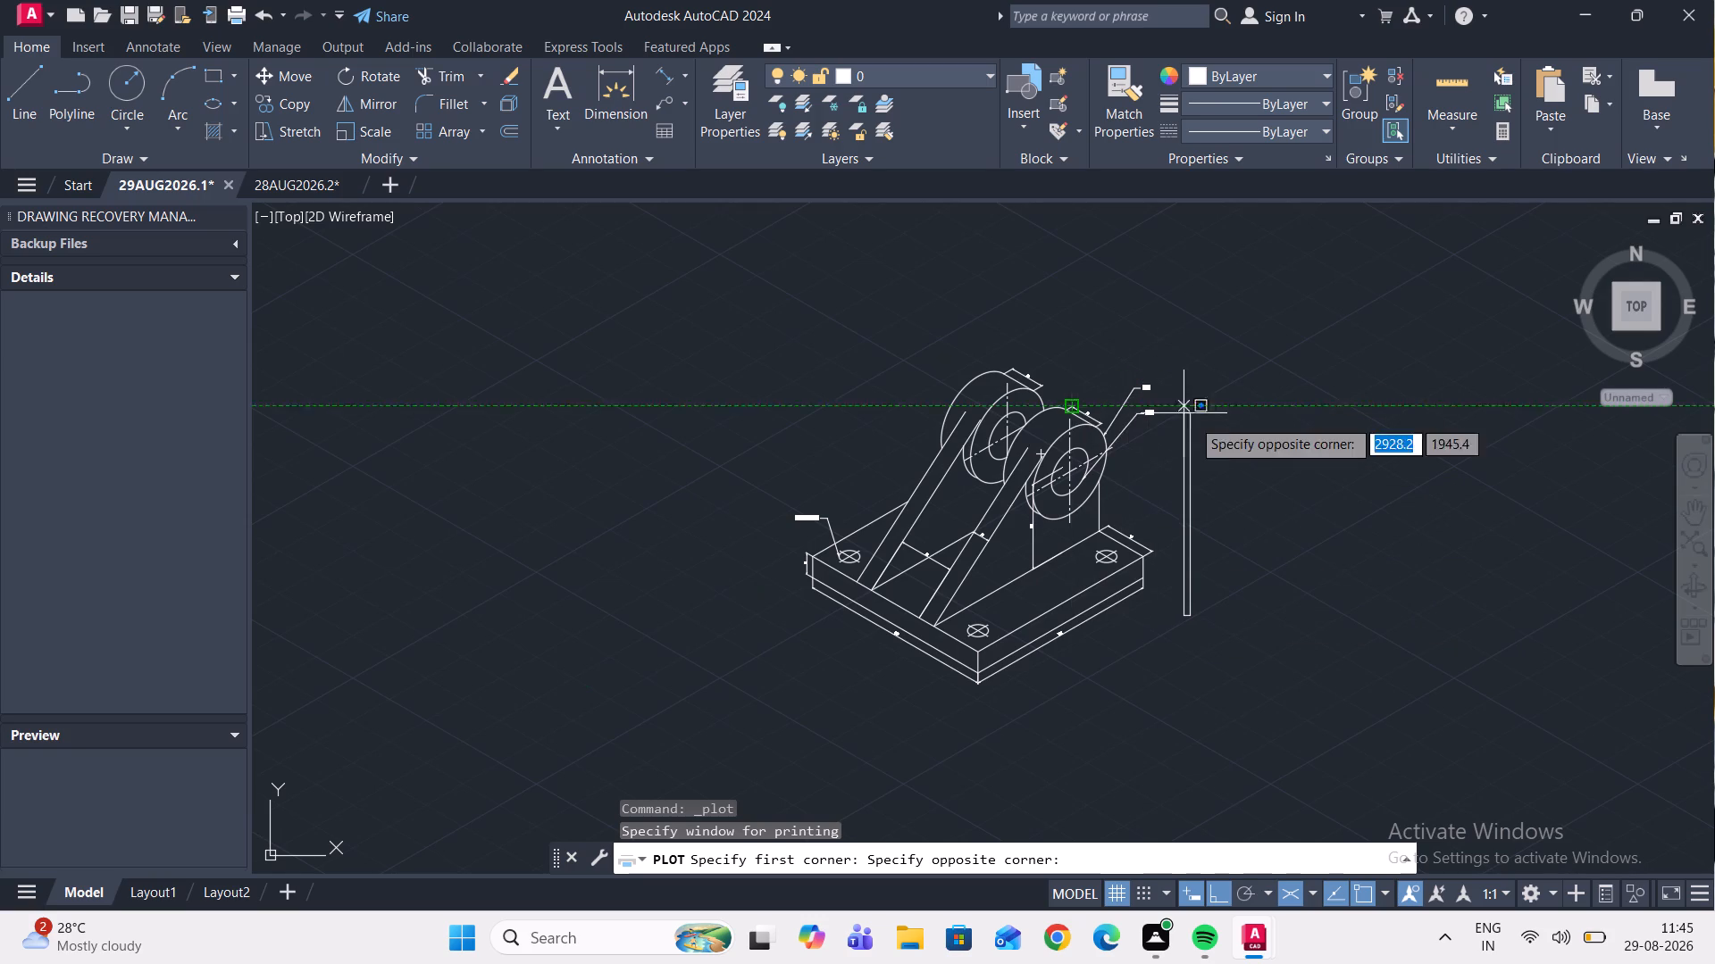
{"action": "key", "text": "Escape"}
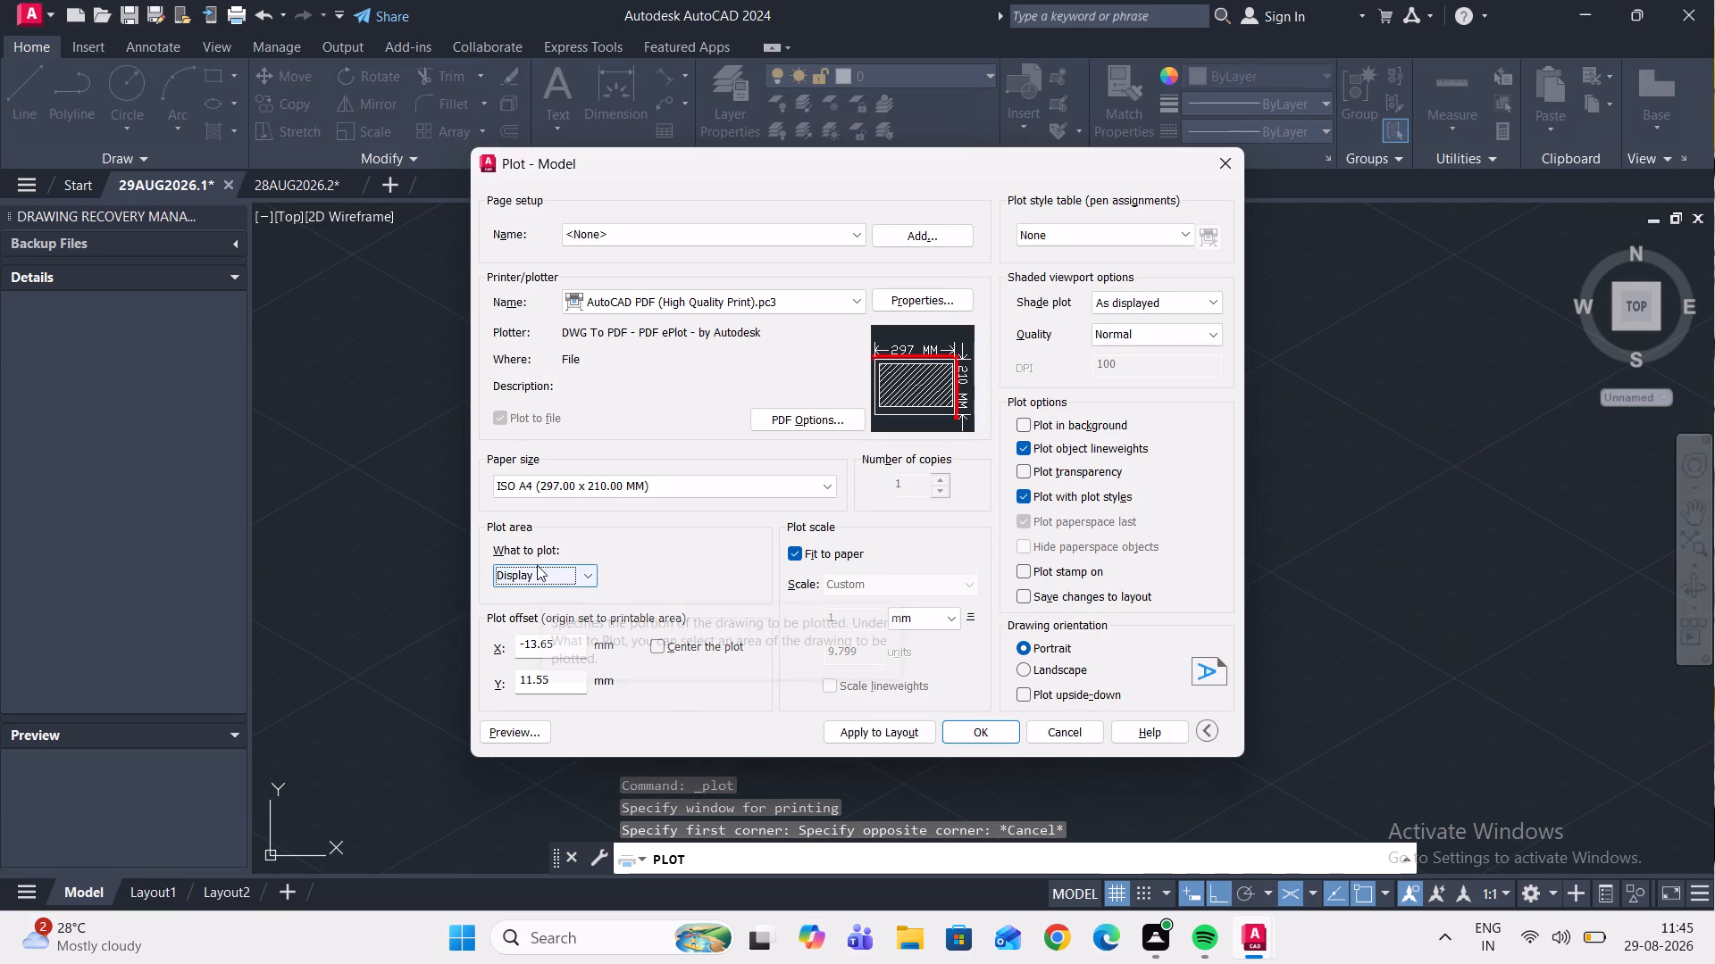
Set the plot area to a window enclosing the whole two-ring bracket with its dimensions, and center the plot.
{"action": "left_click", "coordinate": [539, 569]}
{"action": "left_click", "coordinate": [548, 634]}
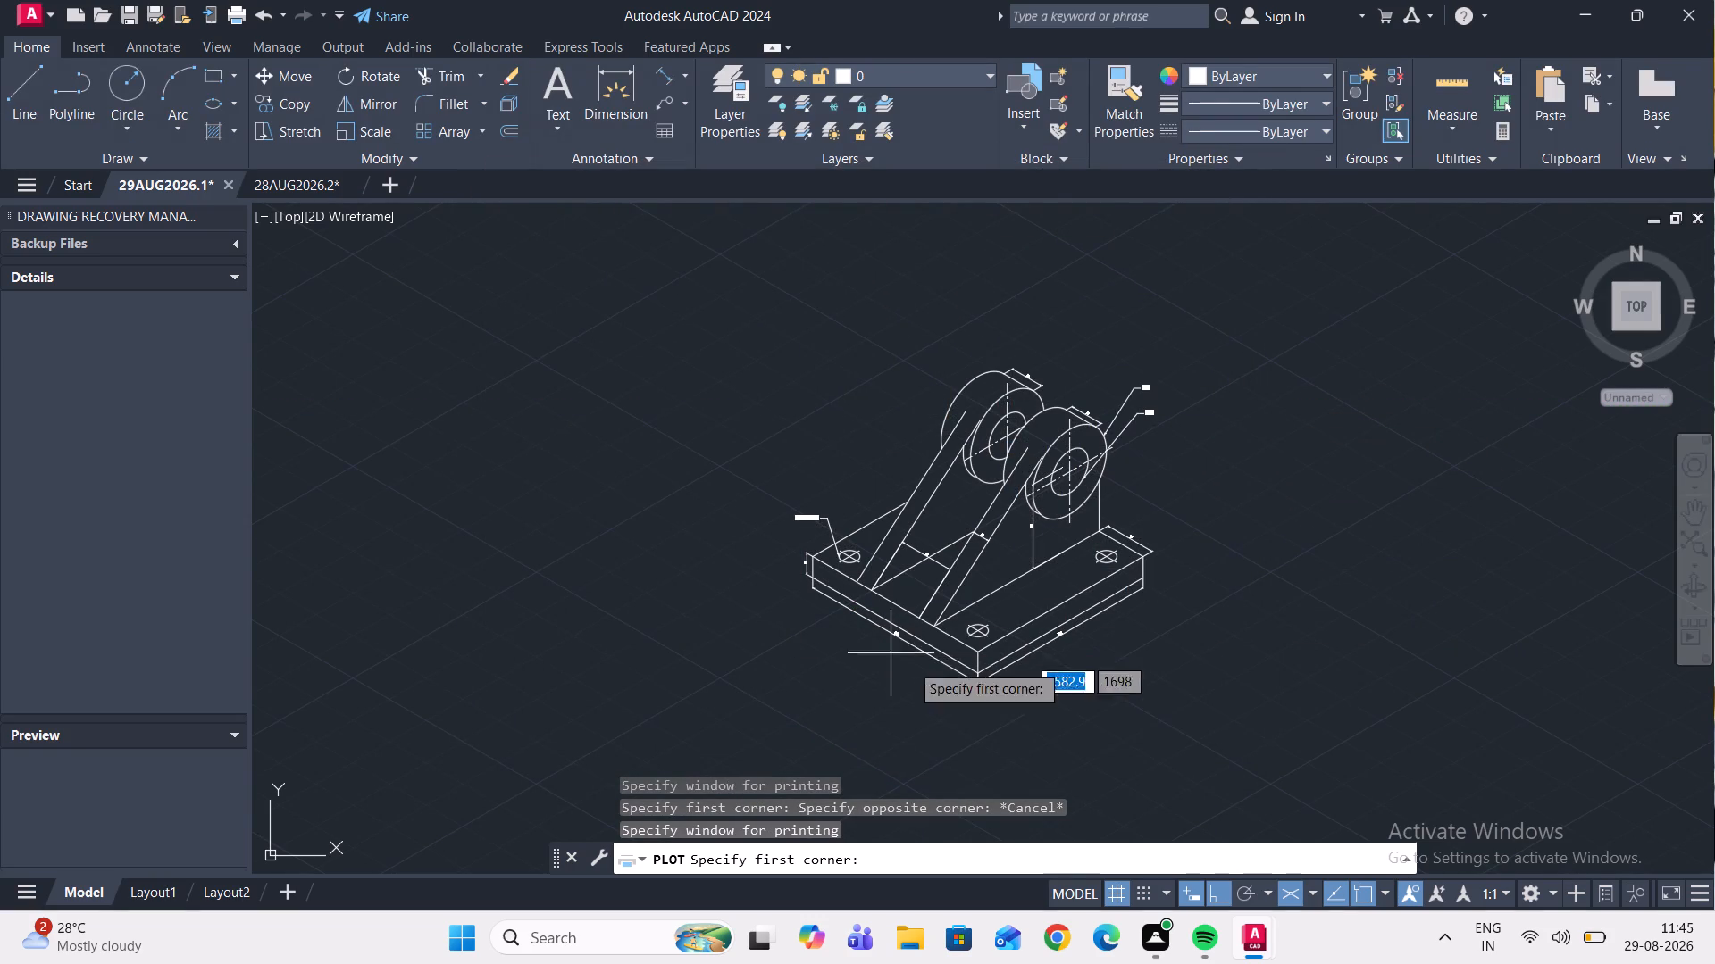
{"action": "left_click", "coordinate": [1187, 712]}
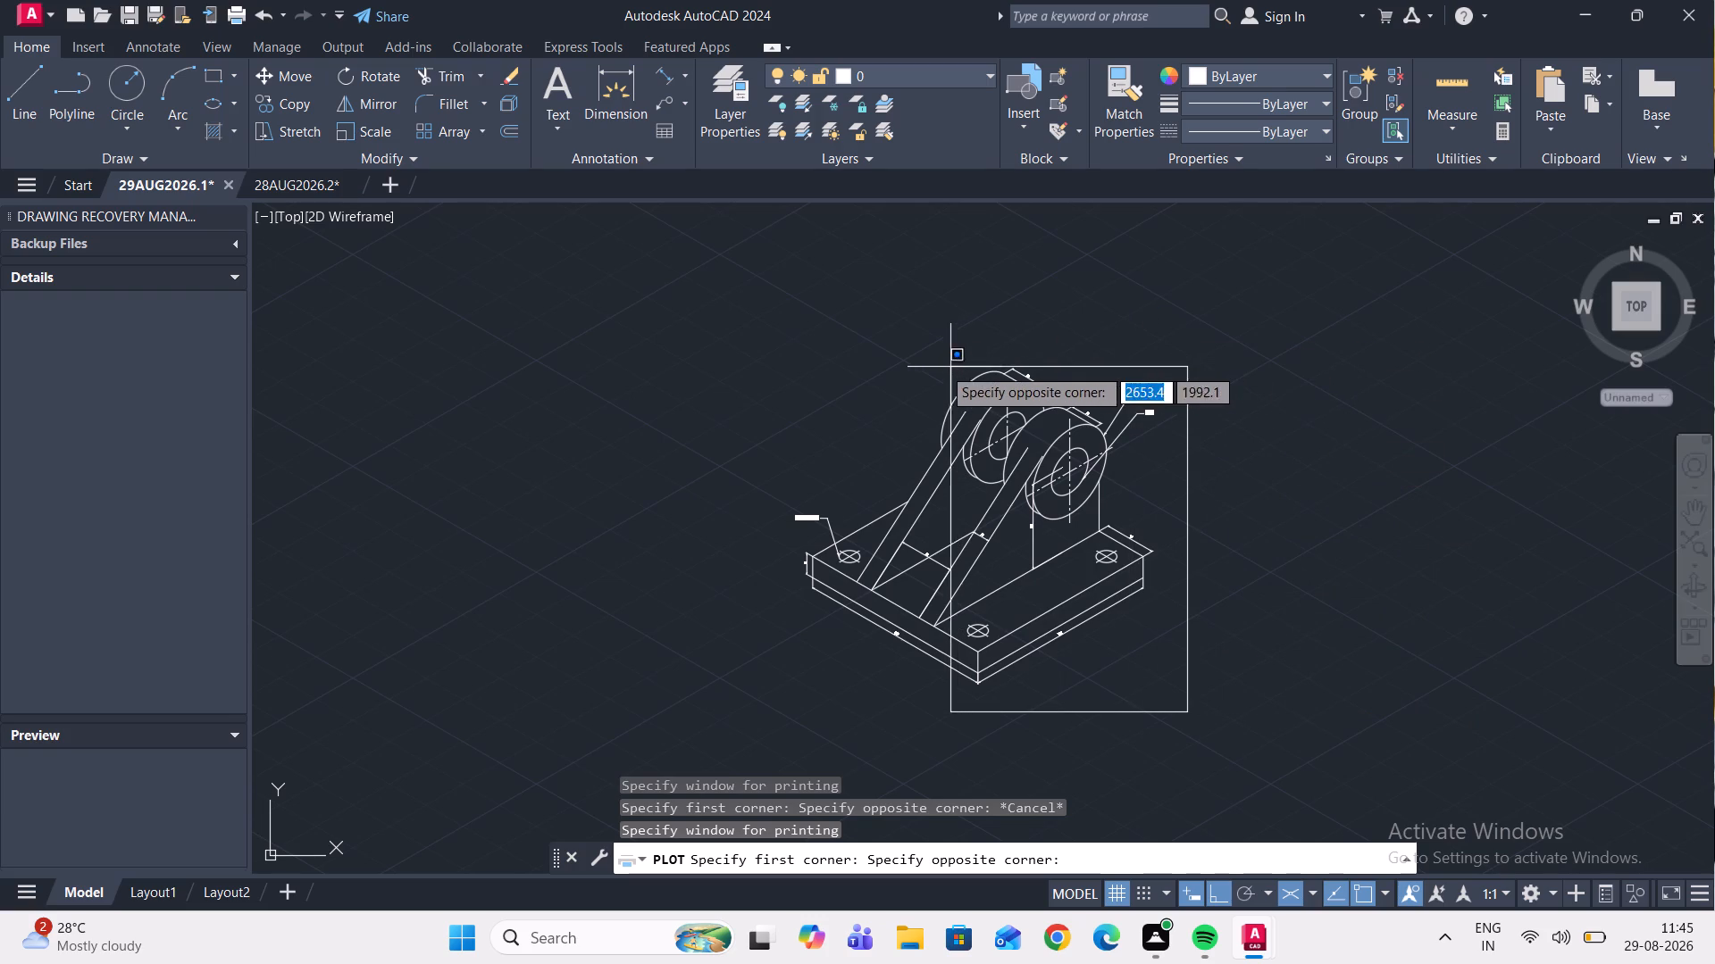
{"action": "left_click", "coordinate": [777, 334]}
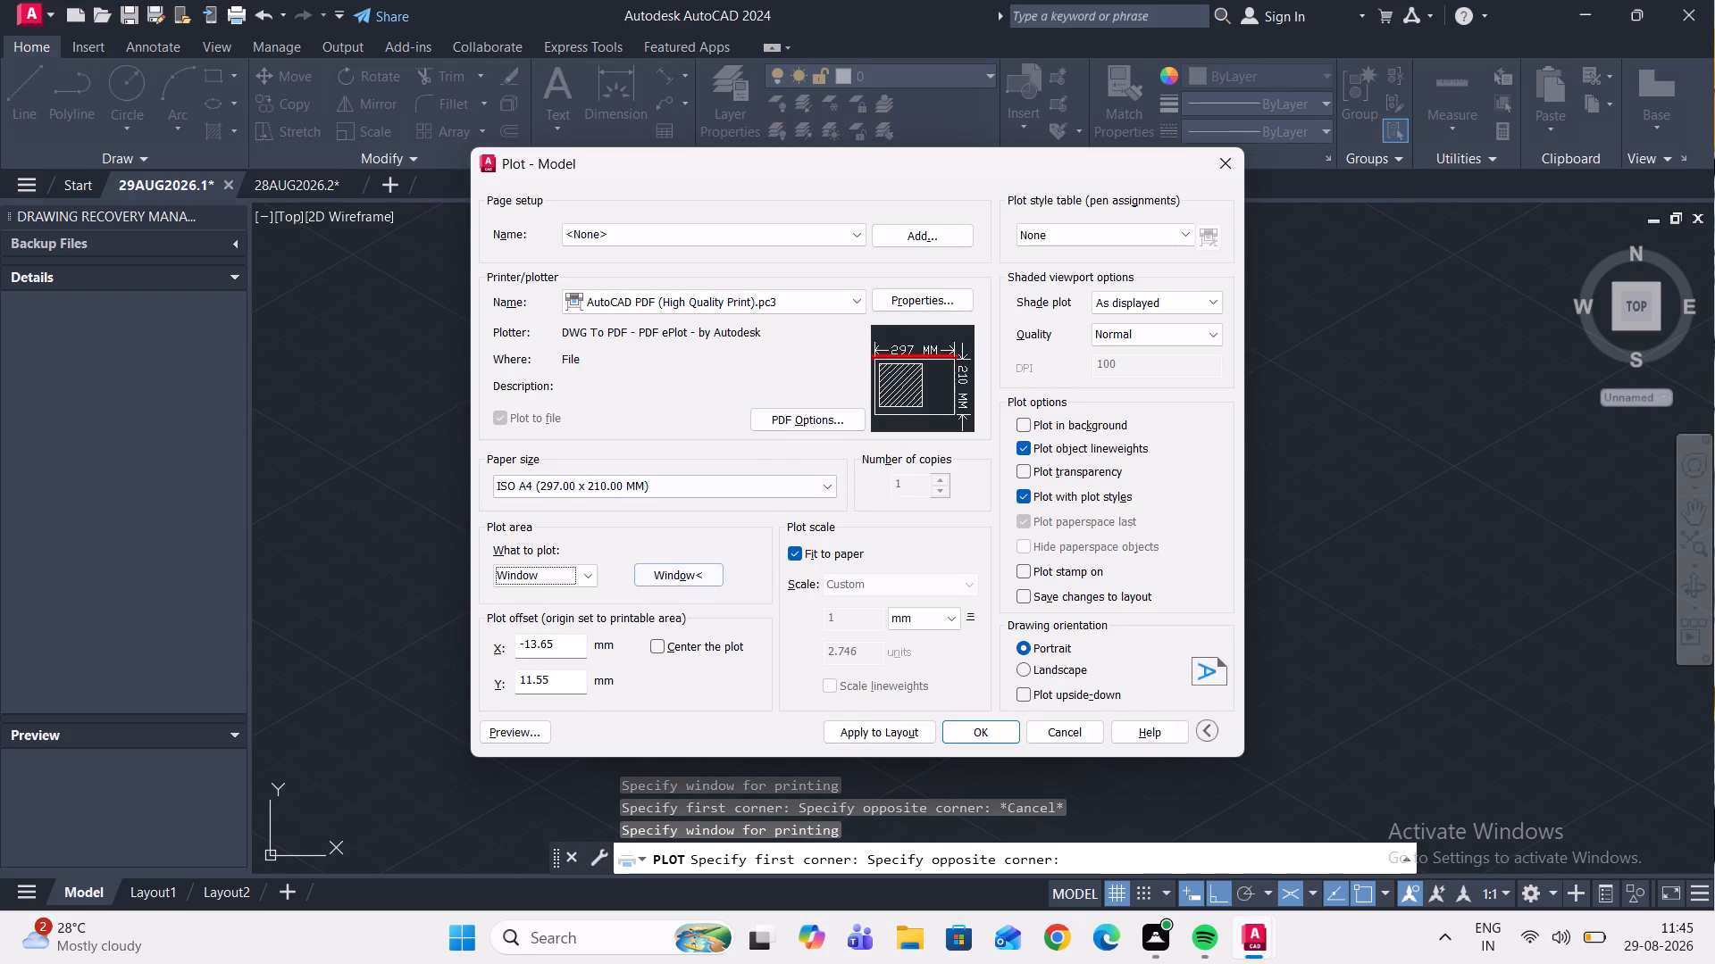
{"action": "left_click", "coordinate": [671, 646]}
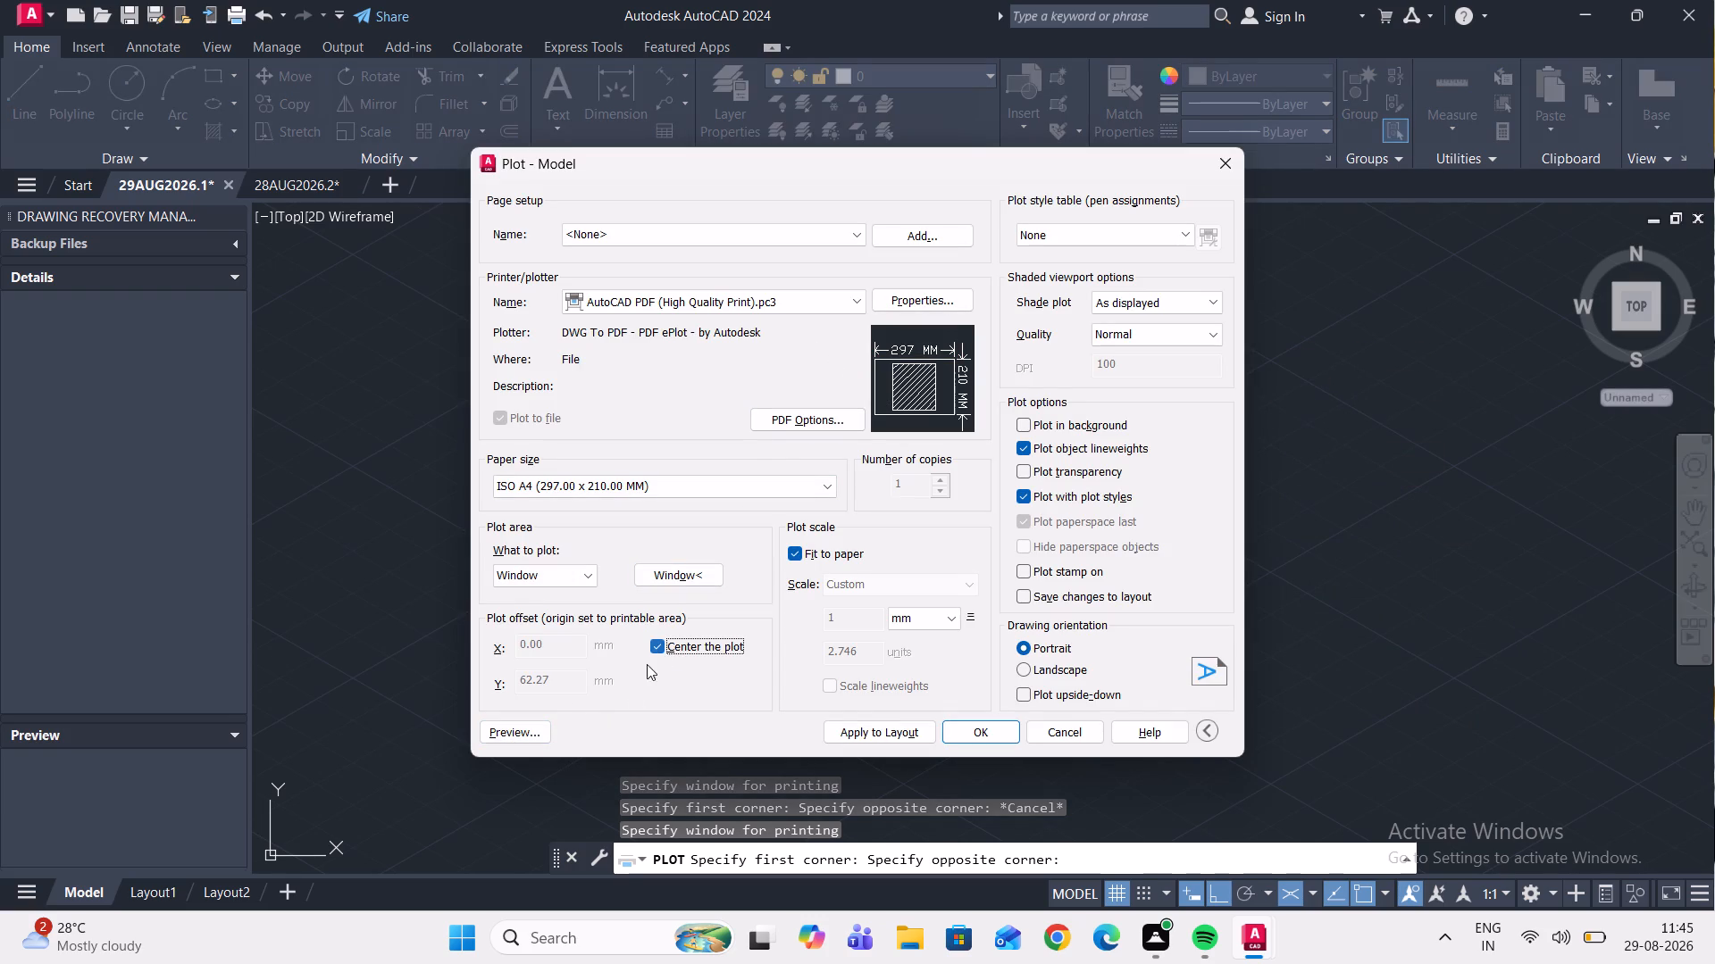
Preview the plot and examine the bracket's rings, ribs, base plate and dimension labels on the sheet.
{"action": "left_click", "coordinate": [518, 736]}
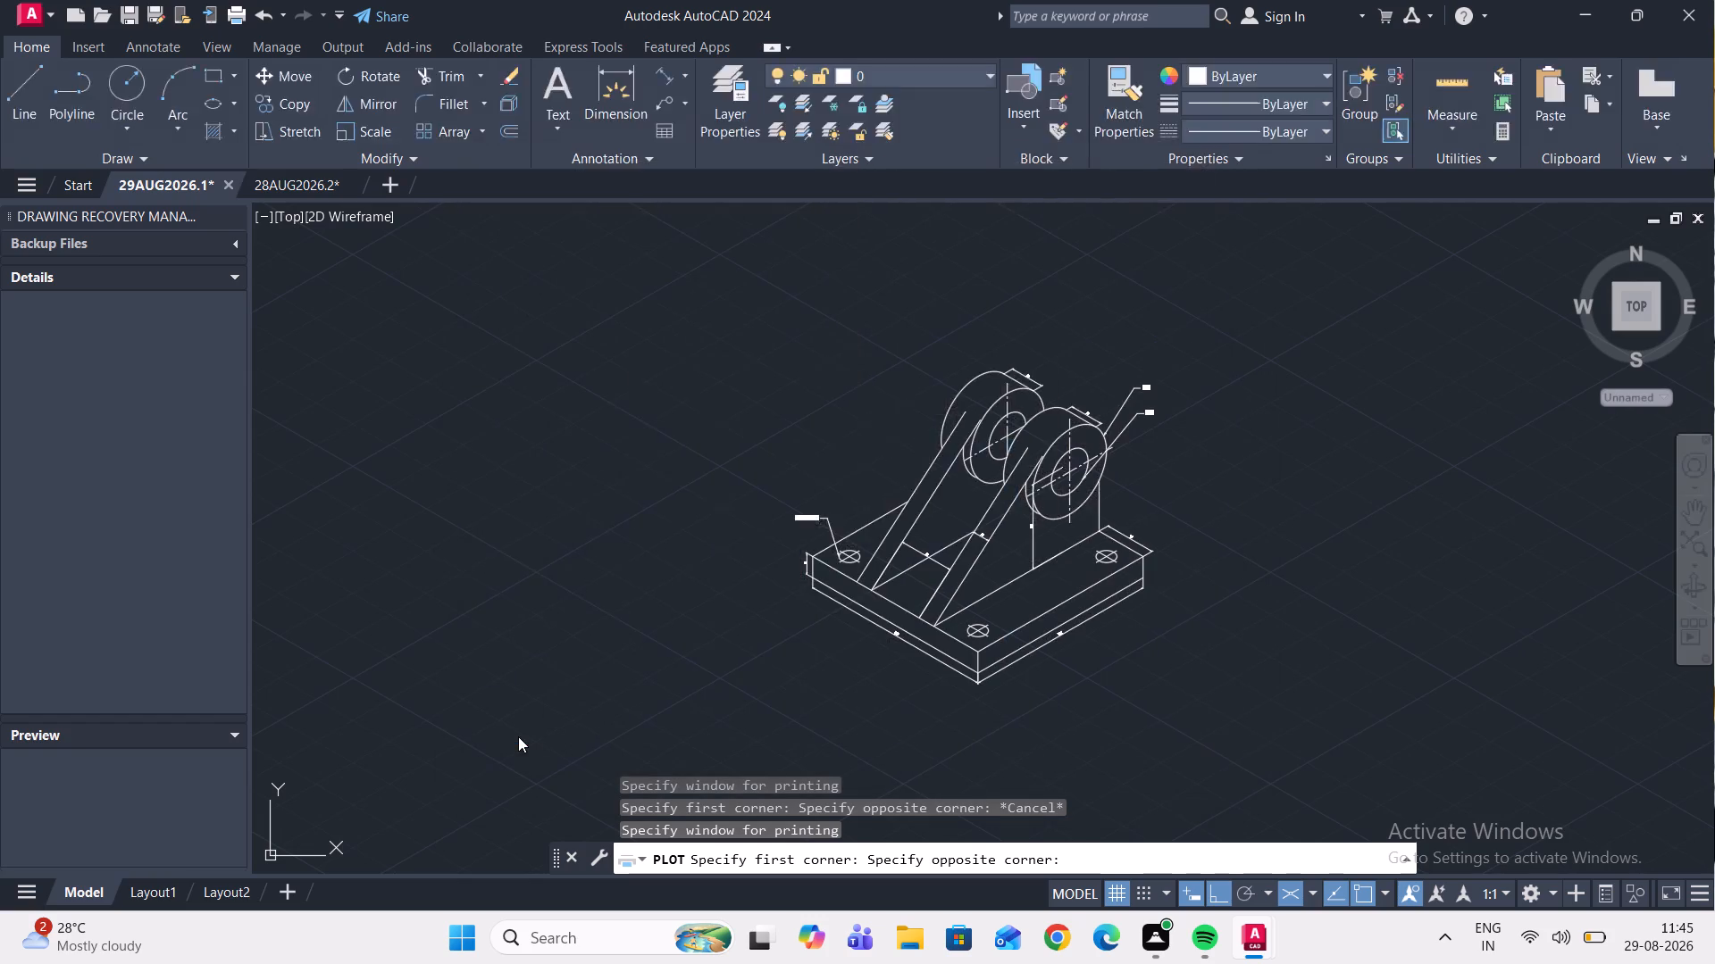
{"action": "scroll", "coordinate": [816, 507], "scroll_direction": "up", "scroll_amount": 2}
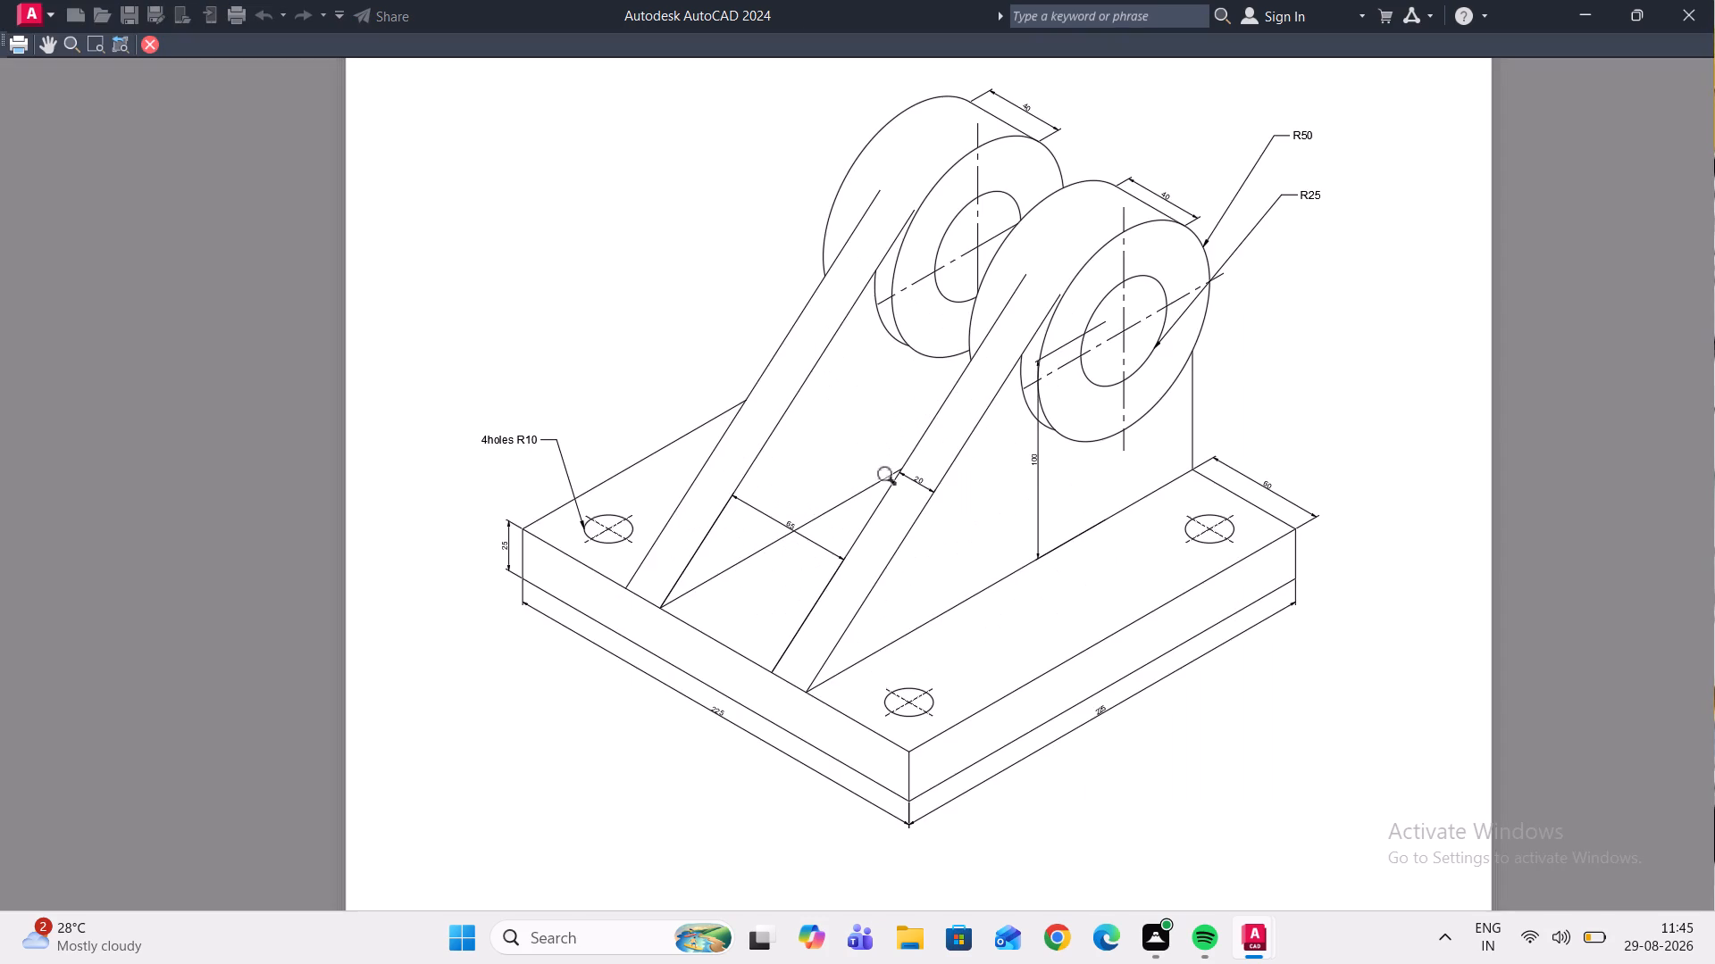
{"action": "scroll", "coordinate": [1027, 470], "scroll_direction": "up", "scroll_amount": 2}
{"action": "scroll", "coordinate": [1021, 466], "scroll_direction": "down", "scroll_amount": 3}
{"action": "scroll", "coordinate": [1084, 411], "scroll_direction": "down", "scroll_amount": 1}
{"action": "scroll", "coordinate": [1117, 352], "scroll_direction": "up", "scroll_amount": 2}
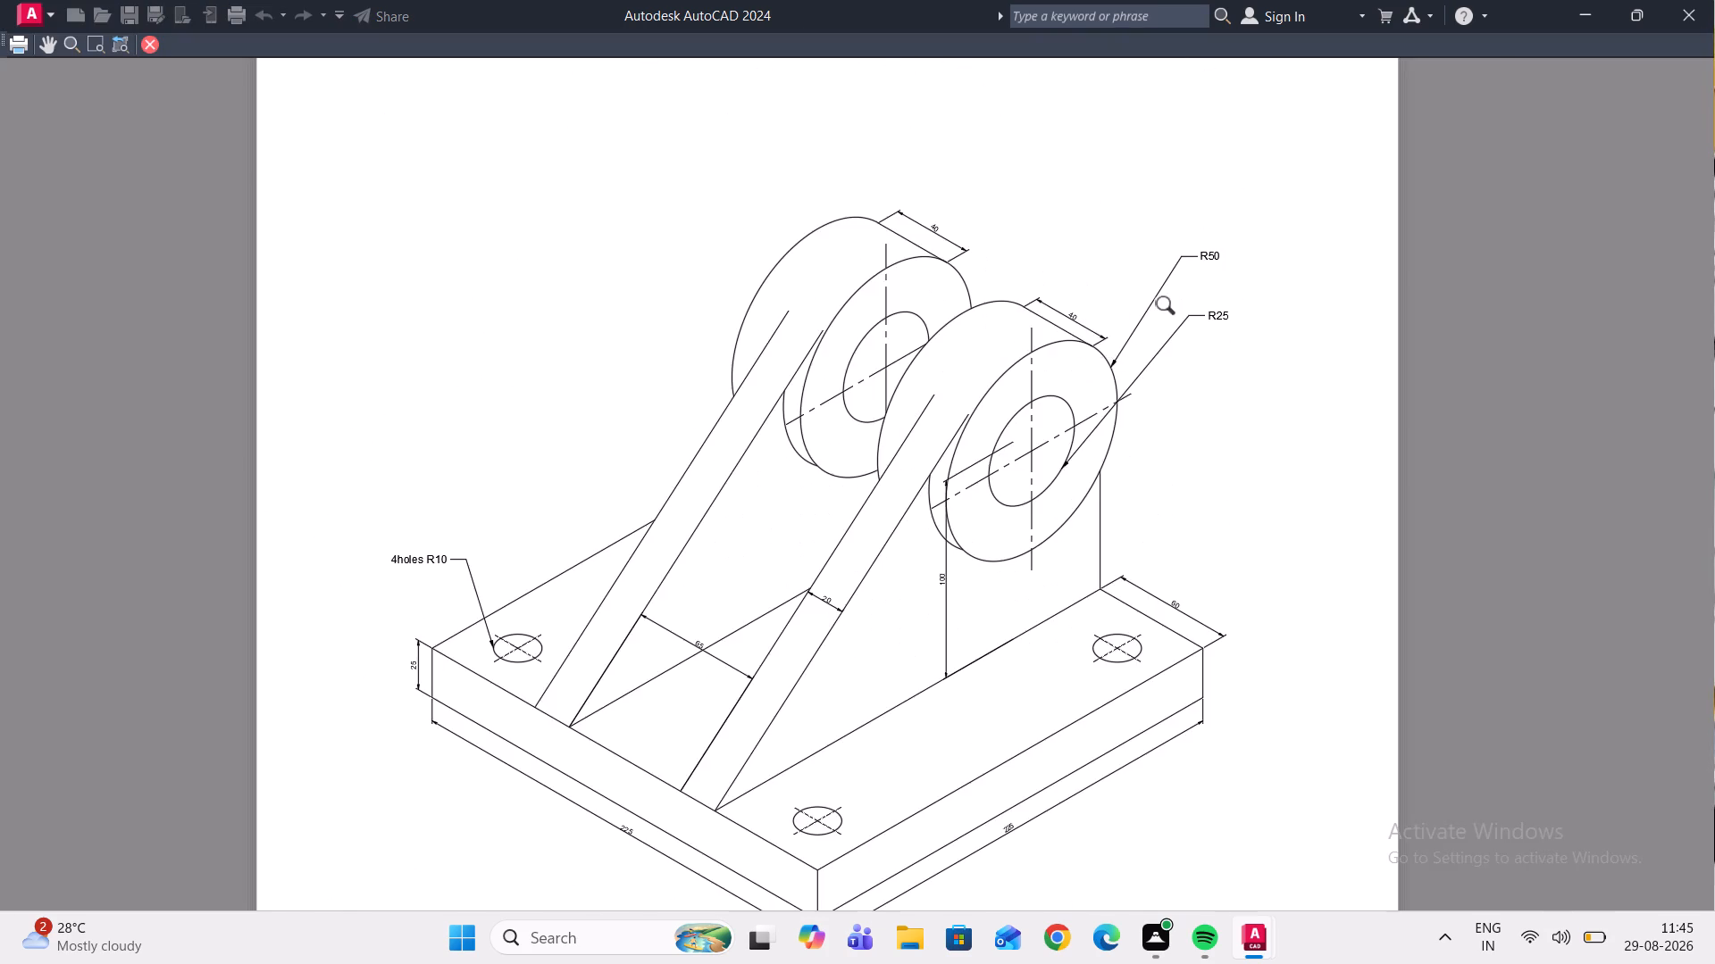
{"action": "scroll", "coordinate": [1172, 303], "scroll_direction": "up", "scroll_amount": 1}
{"action": "scroll", "coordinate": [1178, 287], "scroll_direction": "down", "scroll_amount": 3}
{"action": "scroll", "coordinate": [1107, 381], "scroll_direction": "down", "scroll_amount": 1}
{"action": "scroll", "coordinate": [1064, 542], "scroll_direction": "up", "scroll_amount": 3}
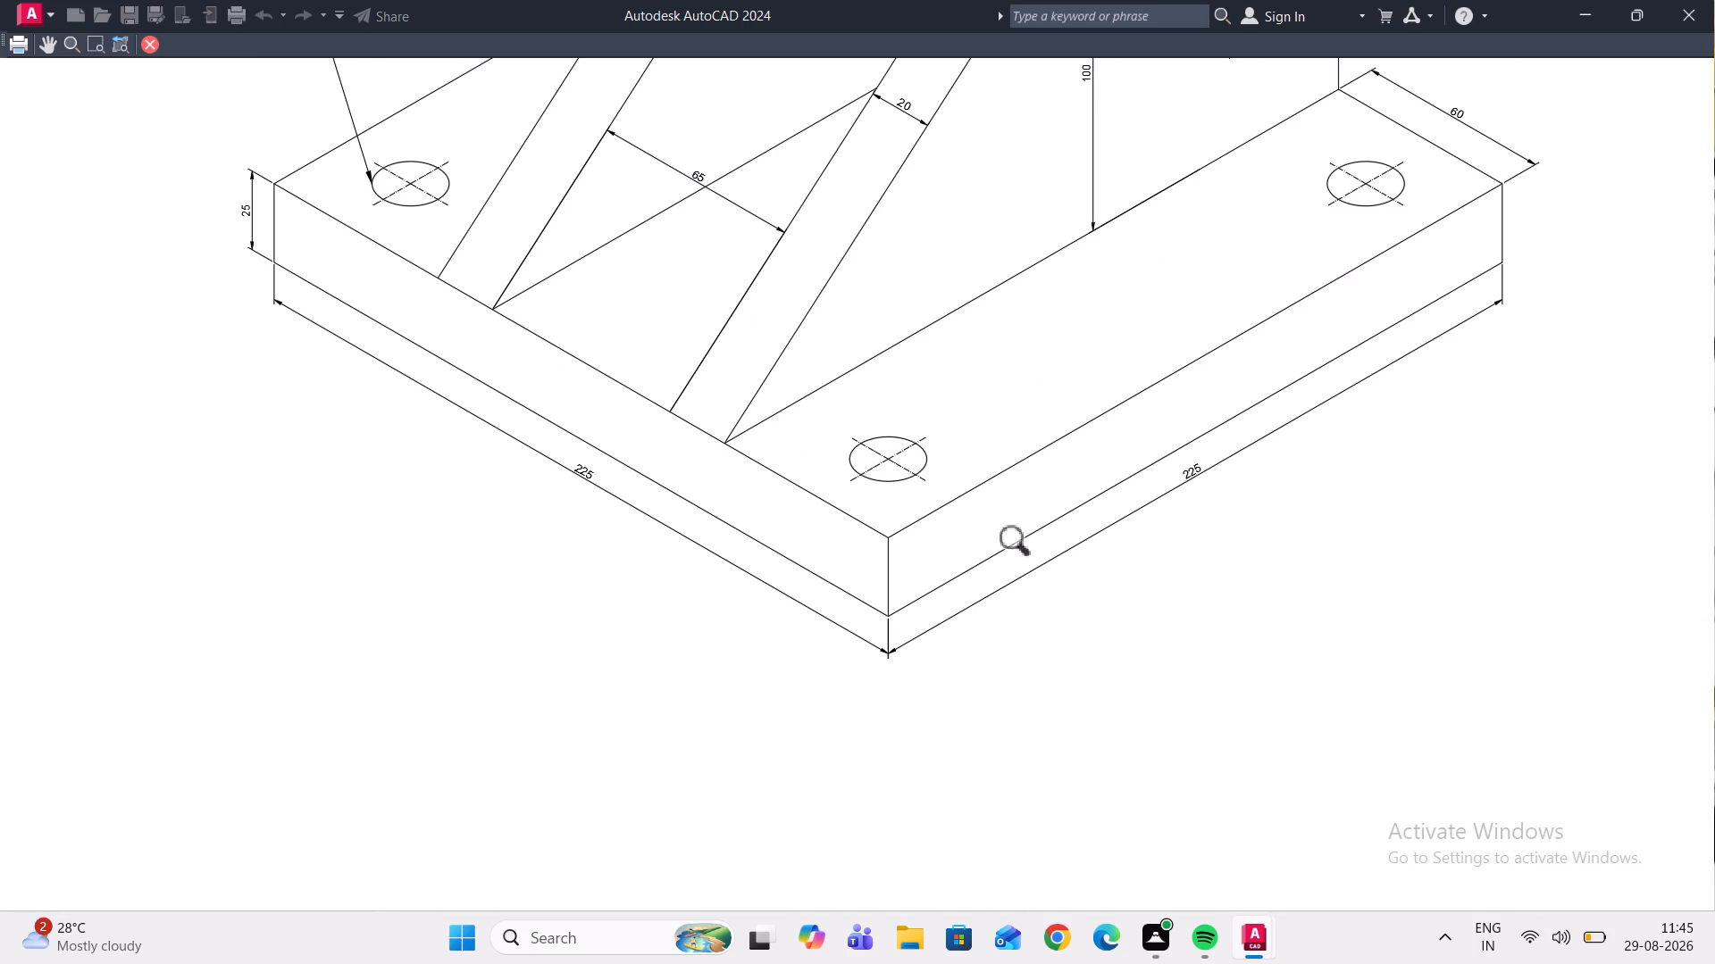
{"action": "scroll", "coordinate": [983, 540], "scroll_direction": "down", "scroll_amount": 3}
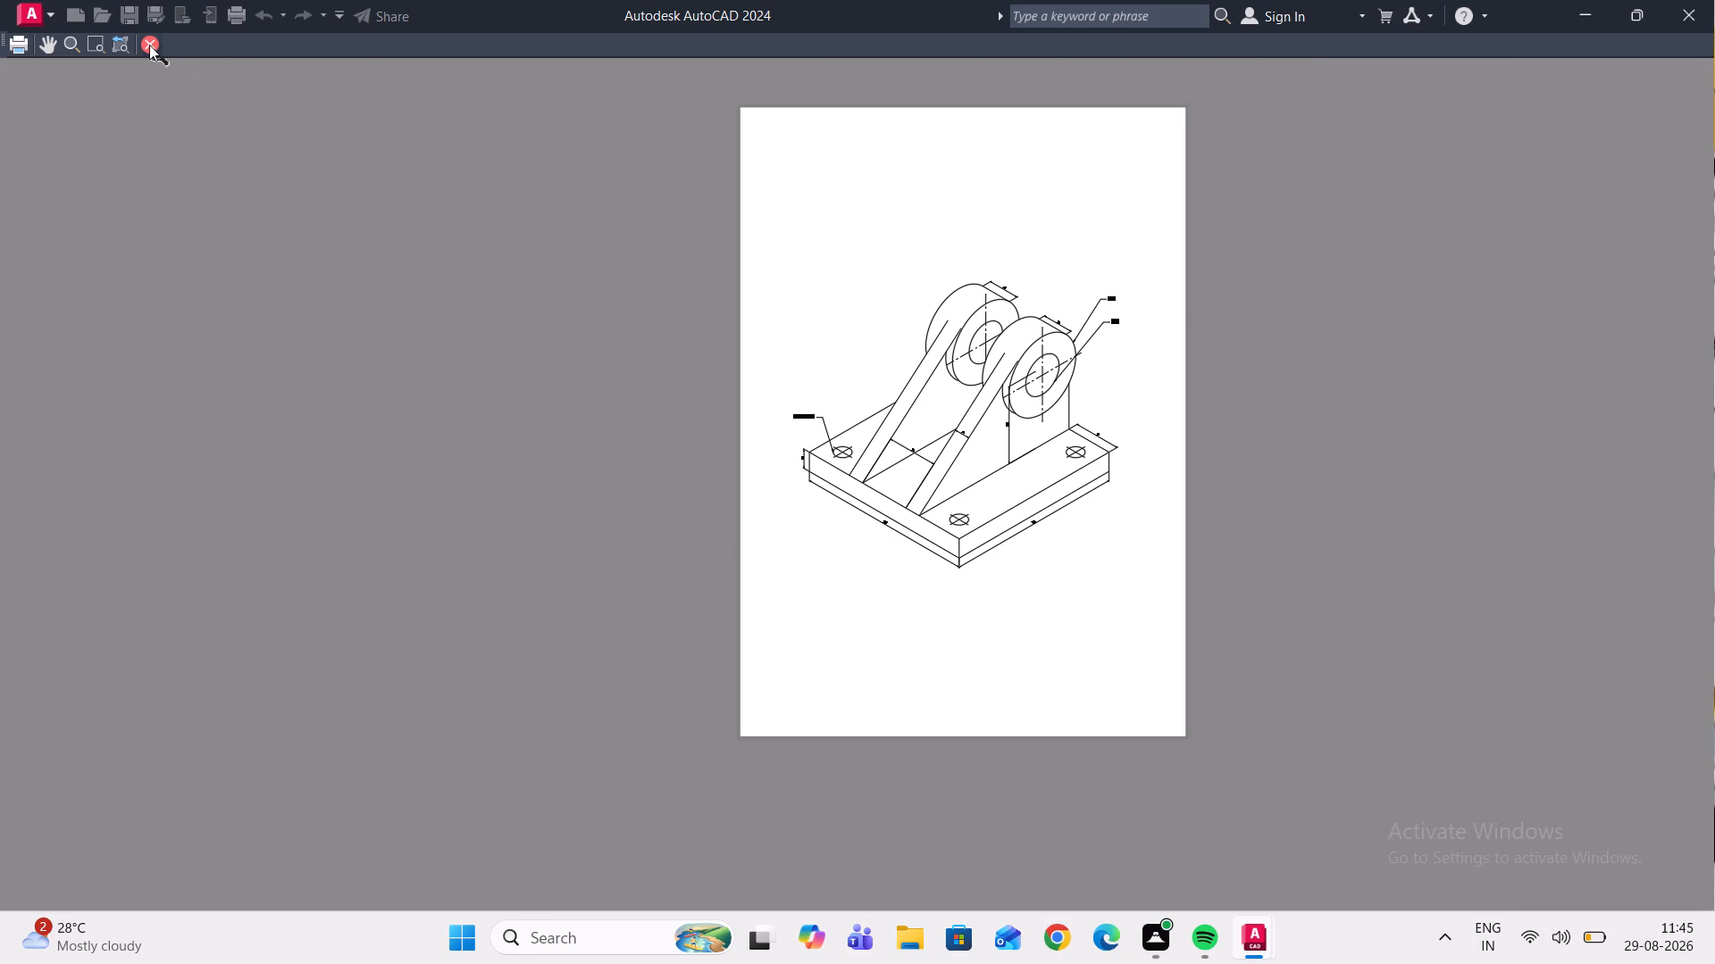
{"action": "left_click", "coordinate": [149, 45]}
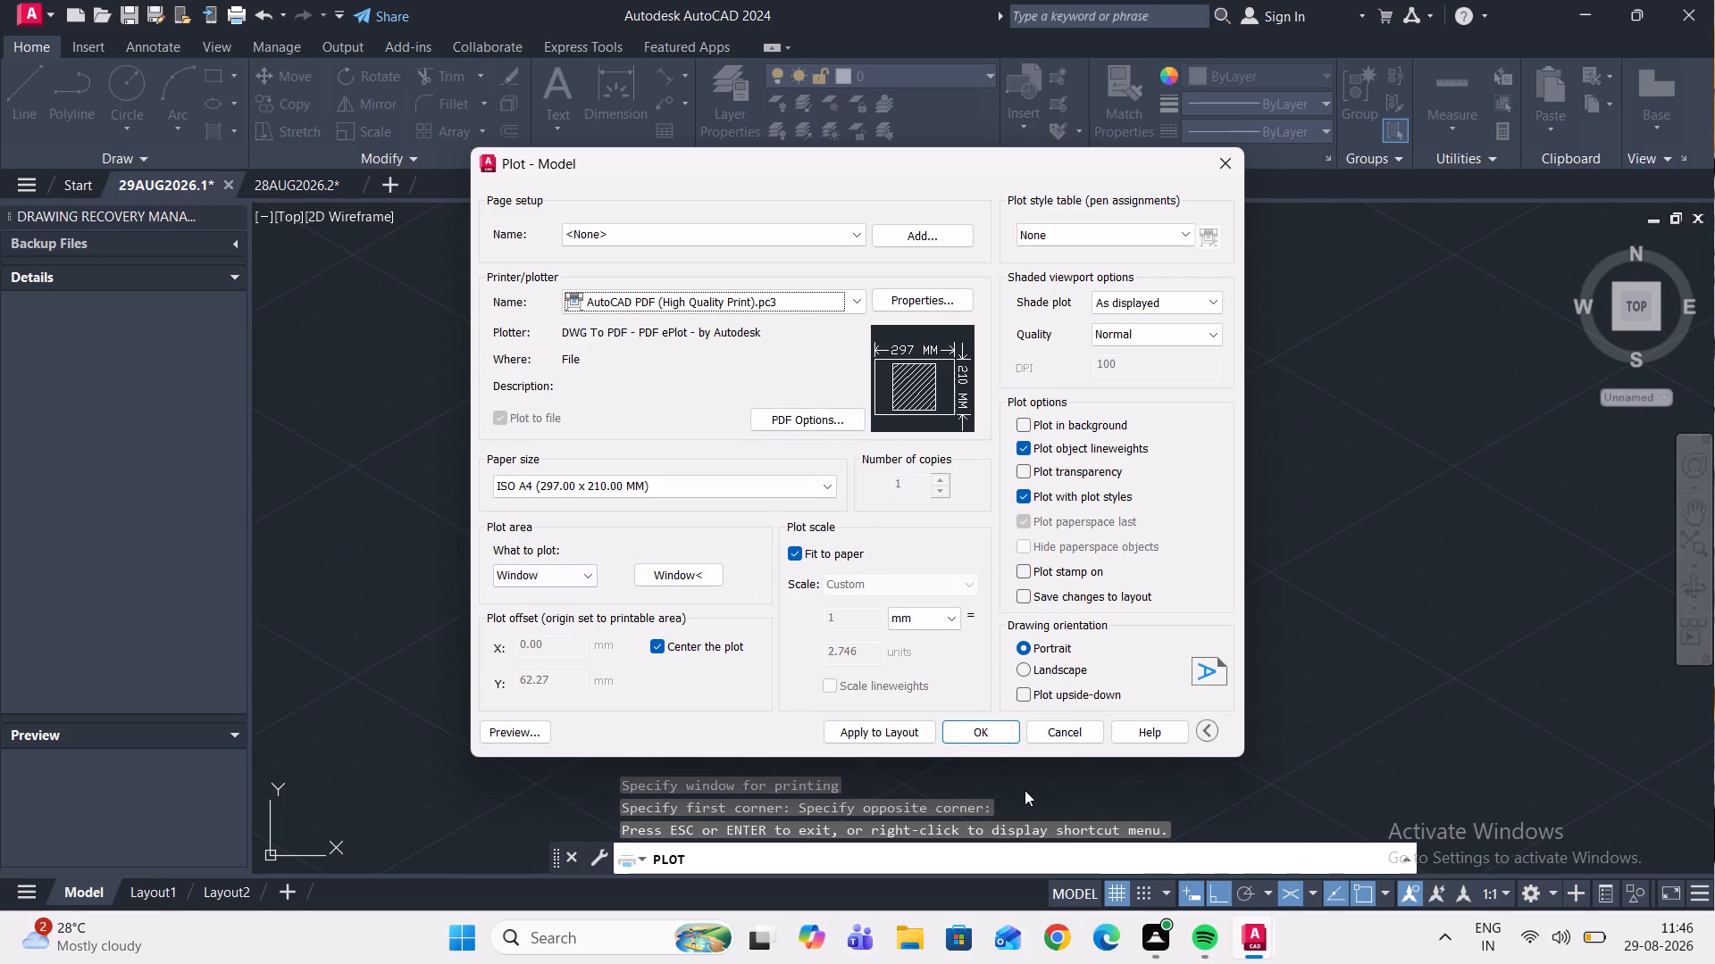
Plot the bracket to 29AUG2026.1-Model.pdf in Documents and close the resulting PDF after a brief check.
{"action": "left_click", "coordinate": [991, 732]}
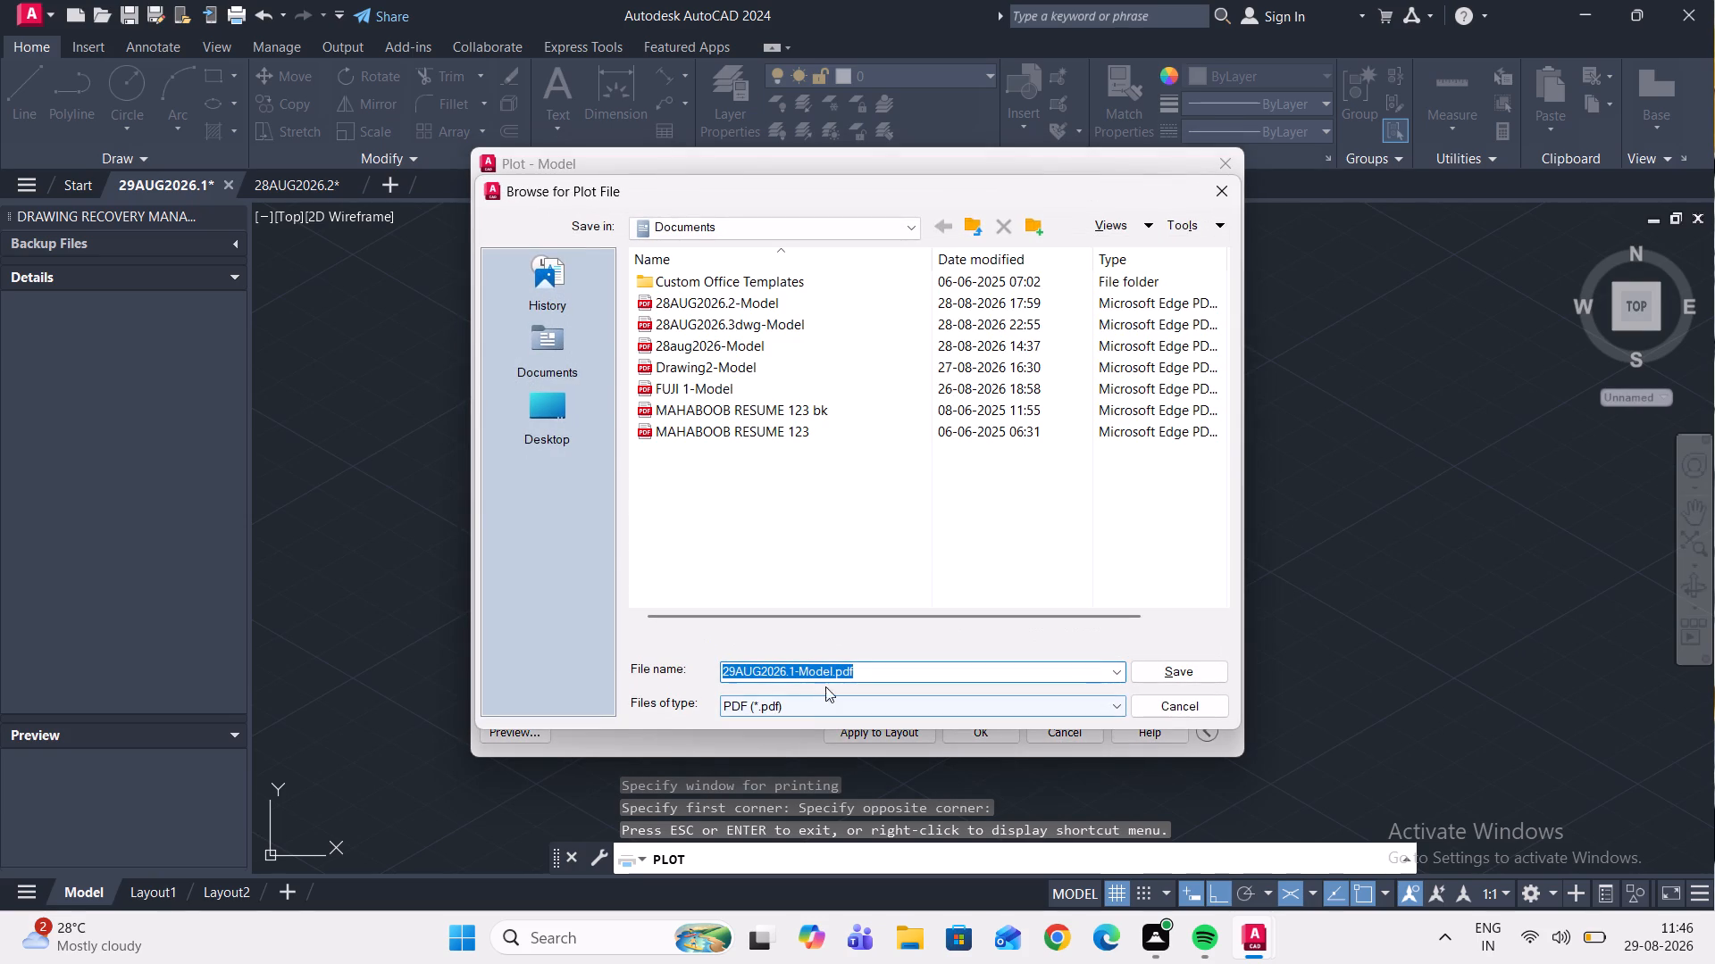
{"action": "left_click", "coordinate": [1183, 676]}
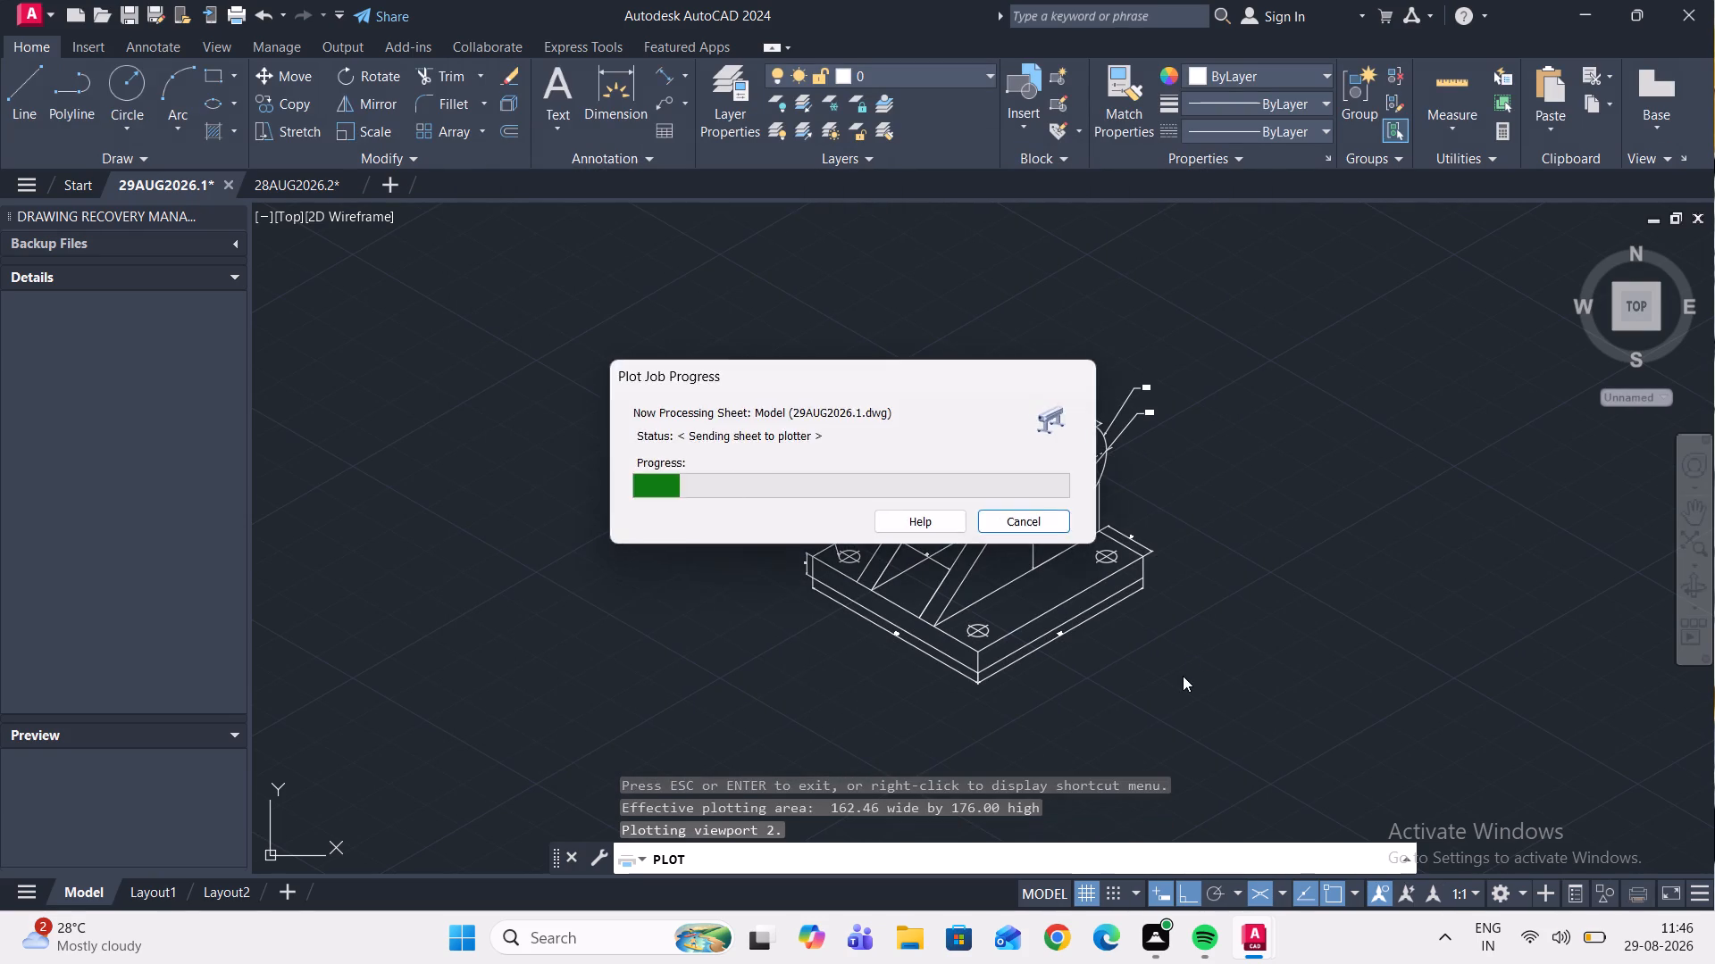
{"action": "scroll", "coordinate": [968, 642], "scroll_direction": "down", "scroll_amount": 1}
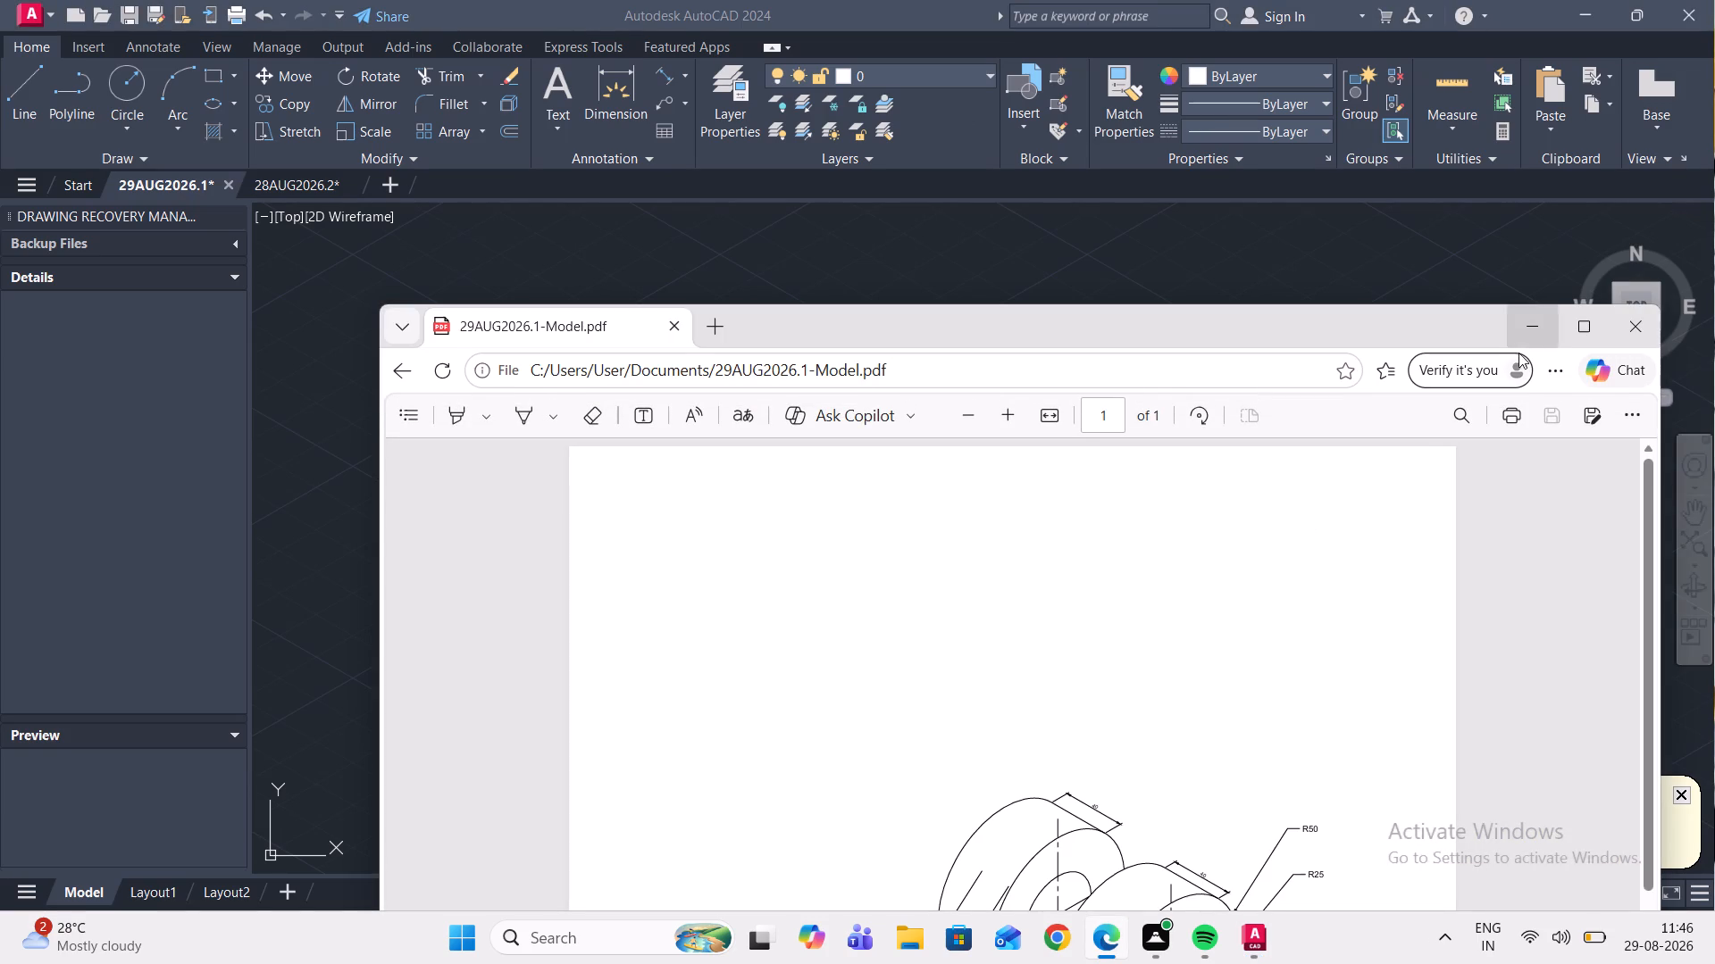
{"action": "left_click", "coordinate": [1628, 318]}
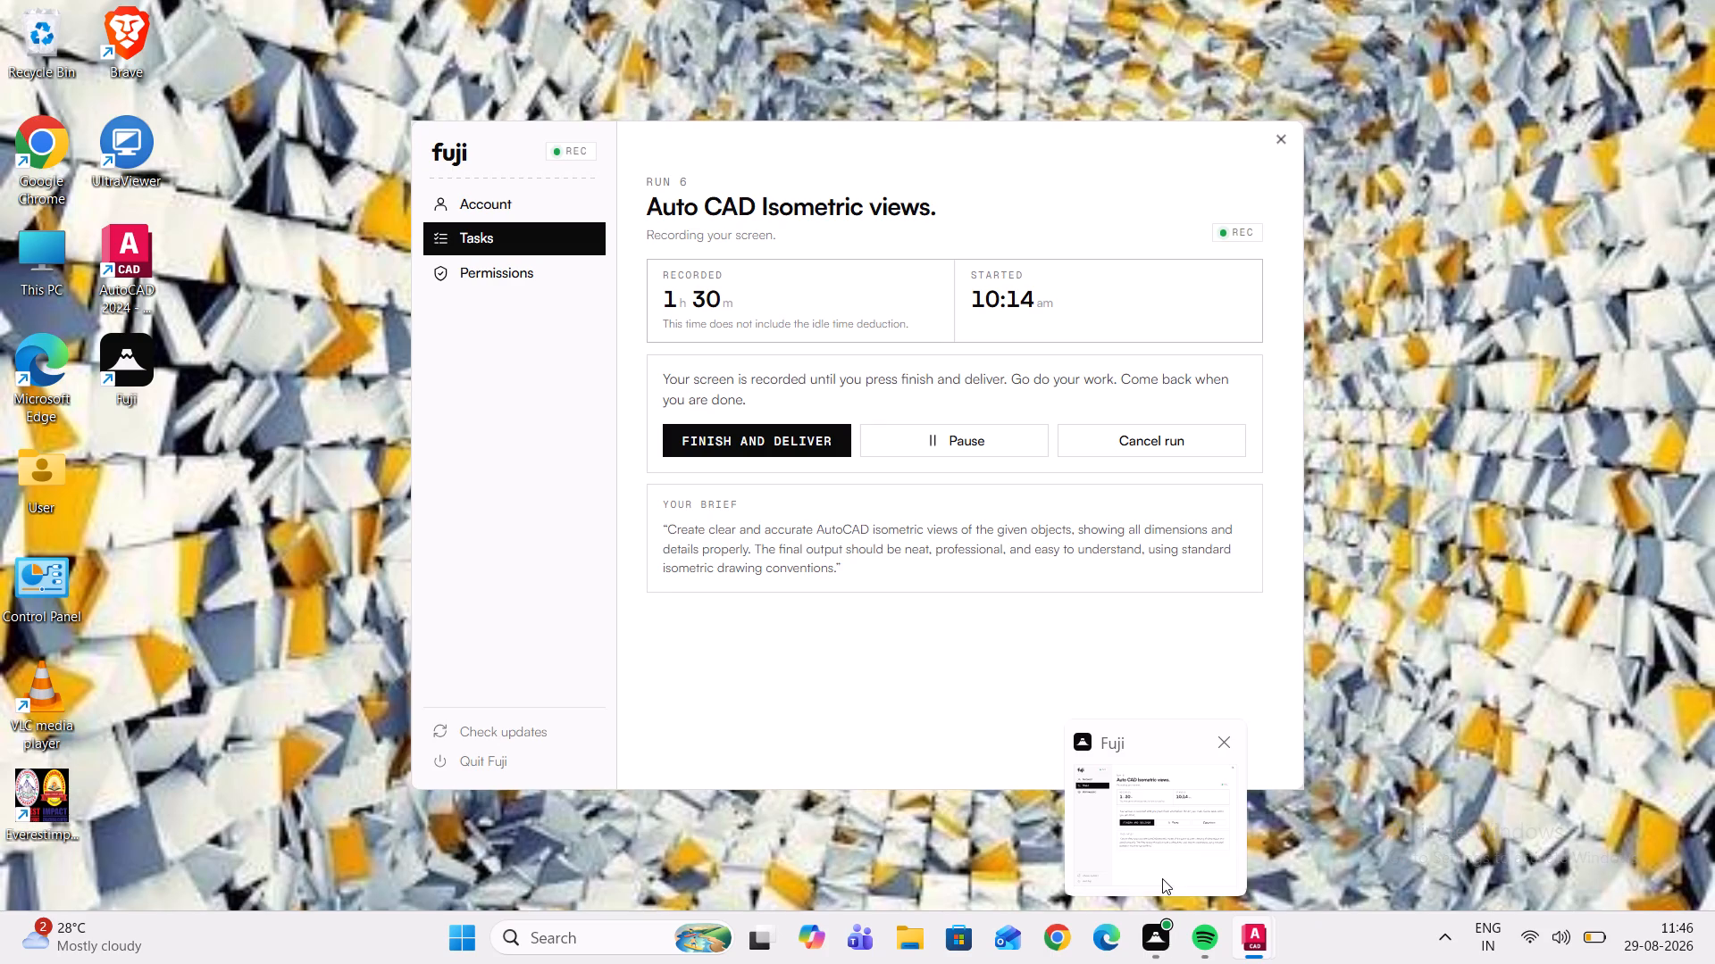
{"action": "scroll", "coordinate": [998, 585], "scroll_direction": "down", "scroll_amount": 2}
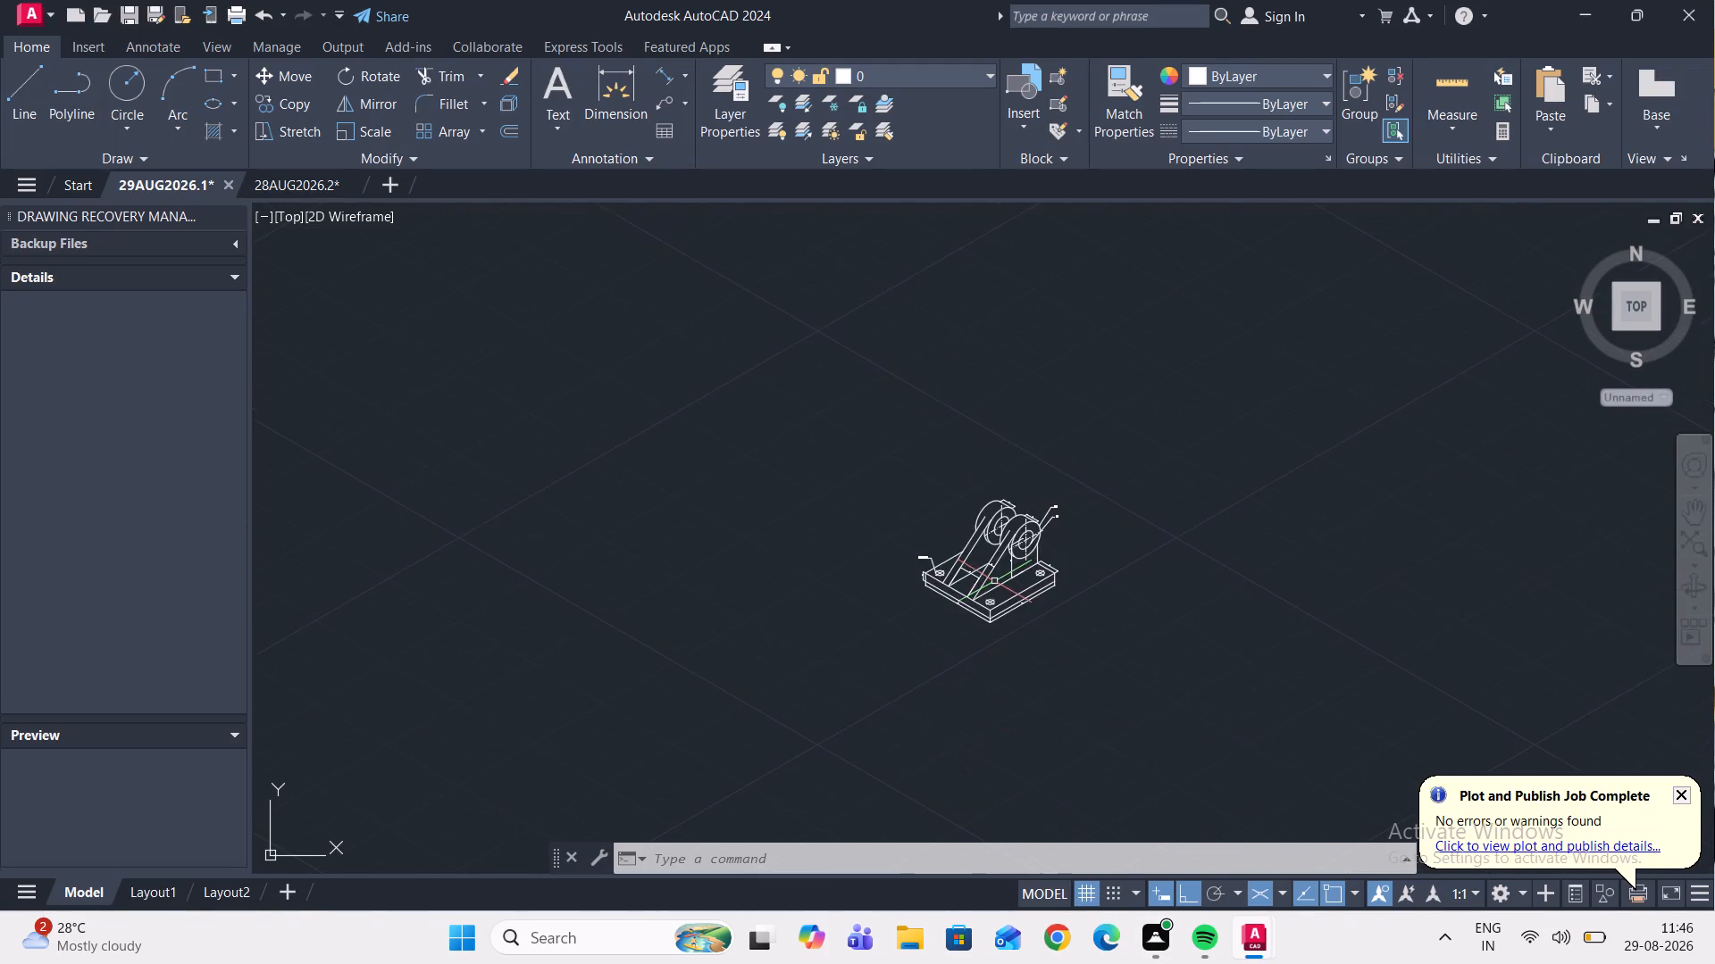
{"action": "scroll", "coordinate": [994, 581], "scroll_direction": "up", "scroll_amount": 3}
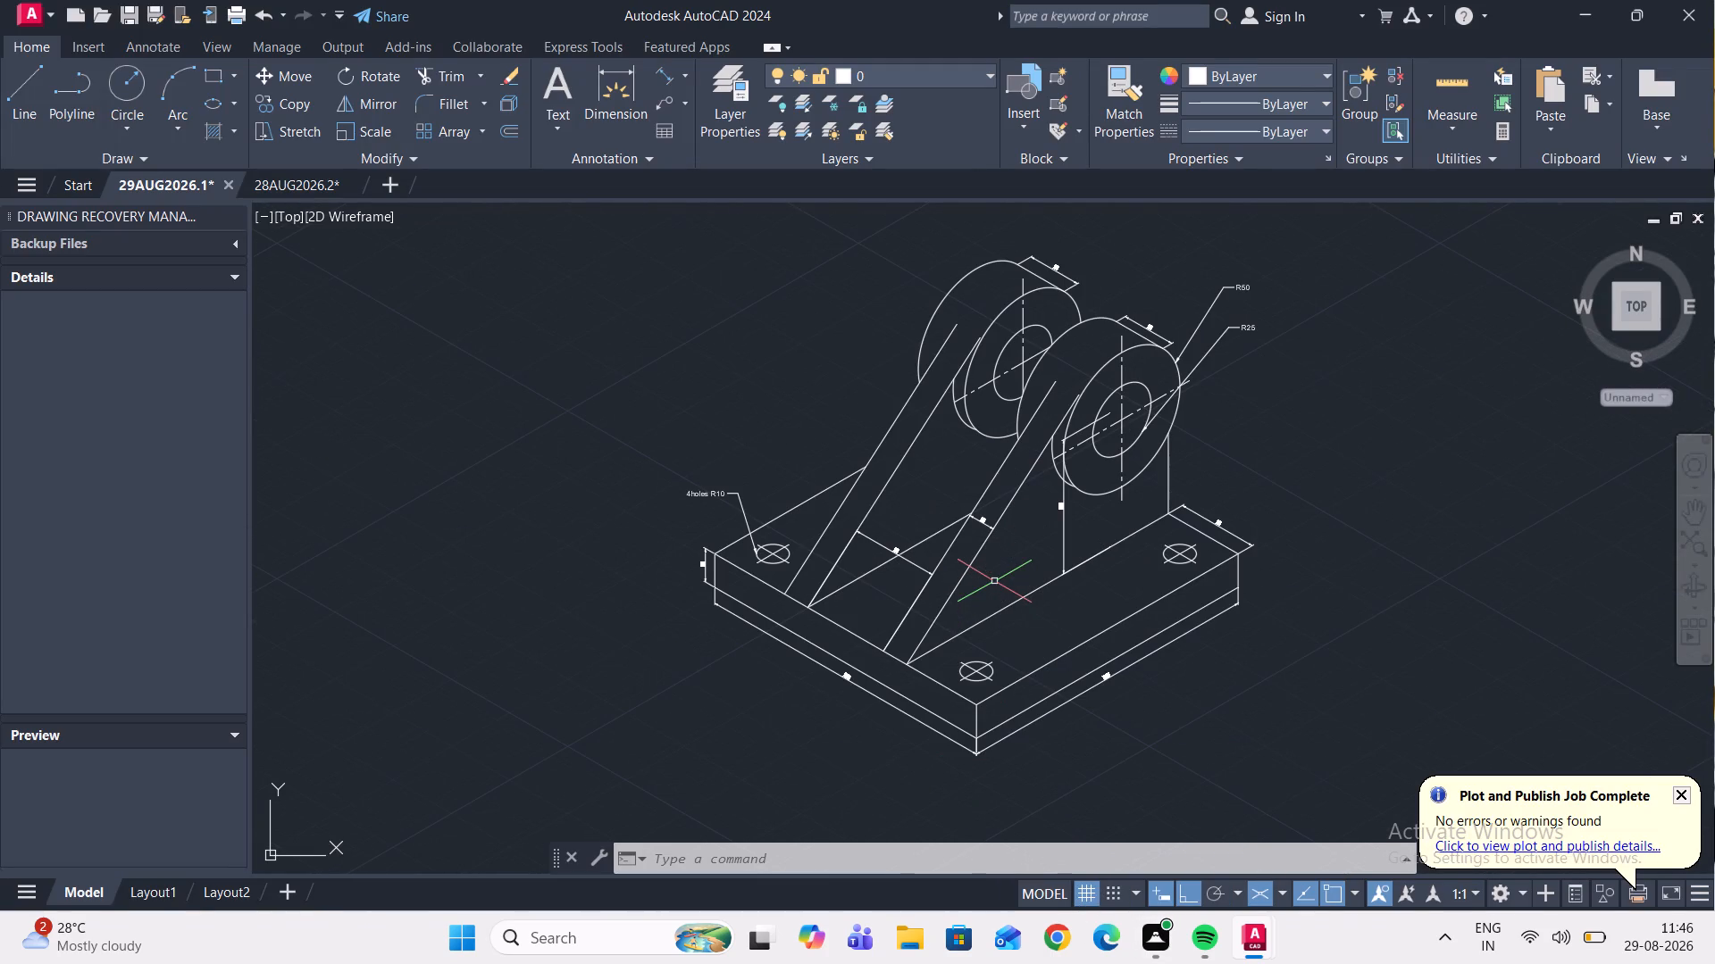
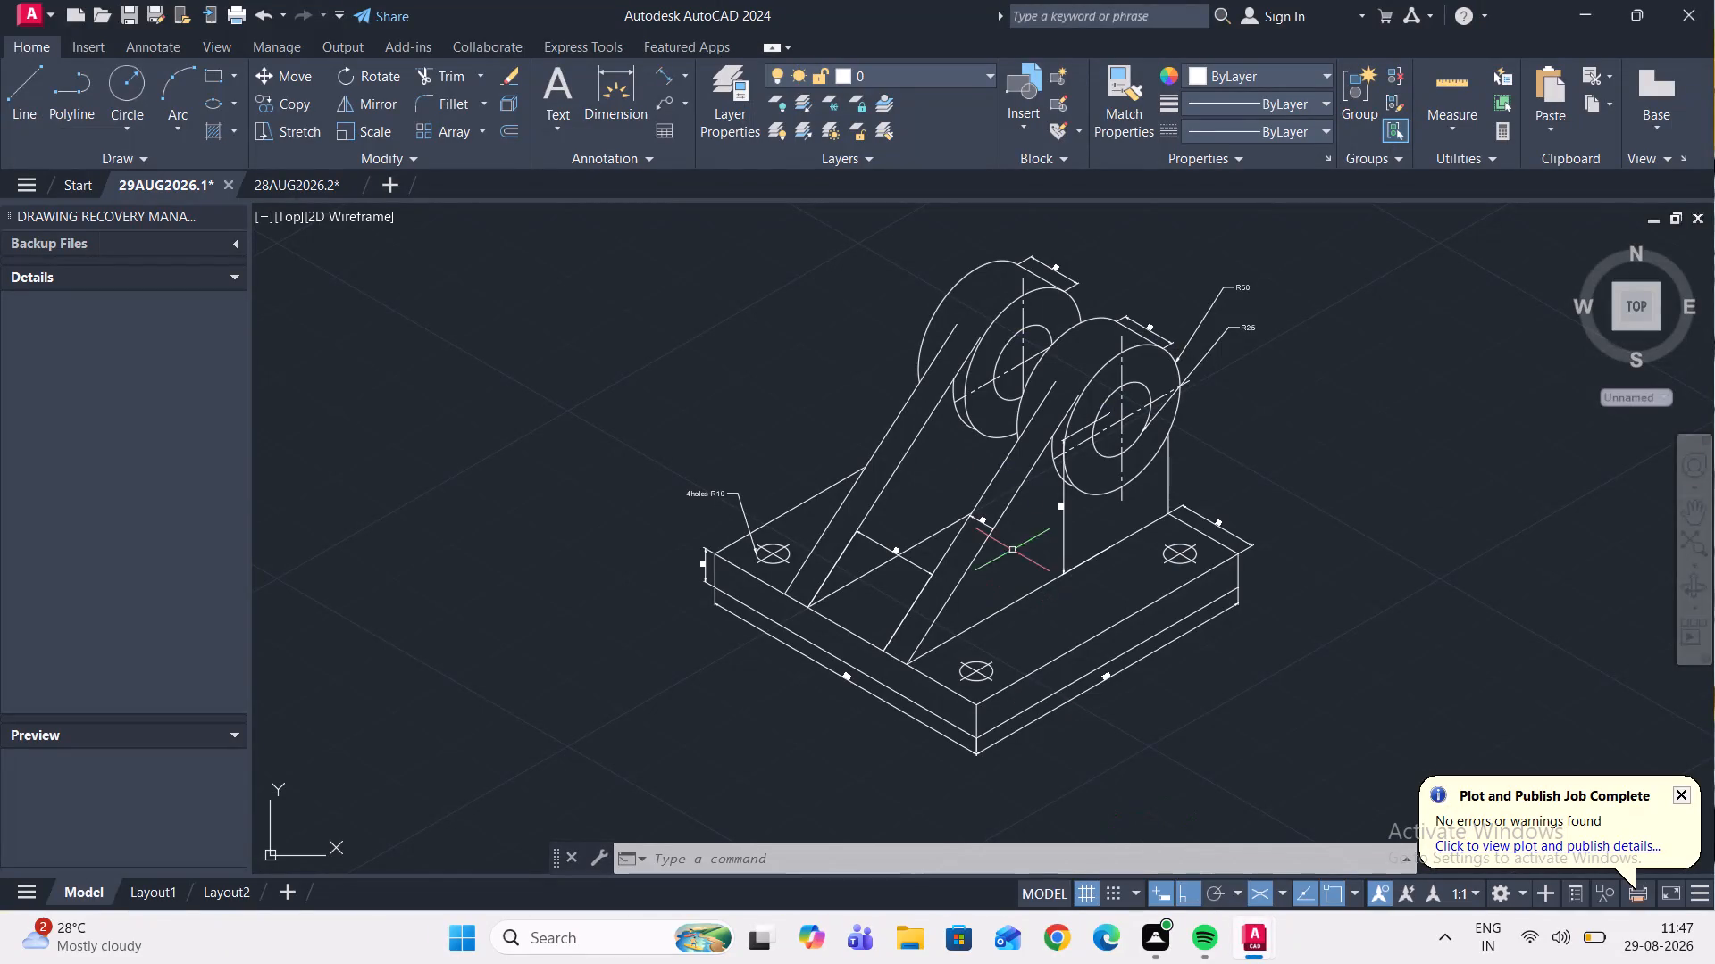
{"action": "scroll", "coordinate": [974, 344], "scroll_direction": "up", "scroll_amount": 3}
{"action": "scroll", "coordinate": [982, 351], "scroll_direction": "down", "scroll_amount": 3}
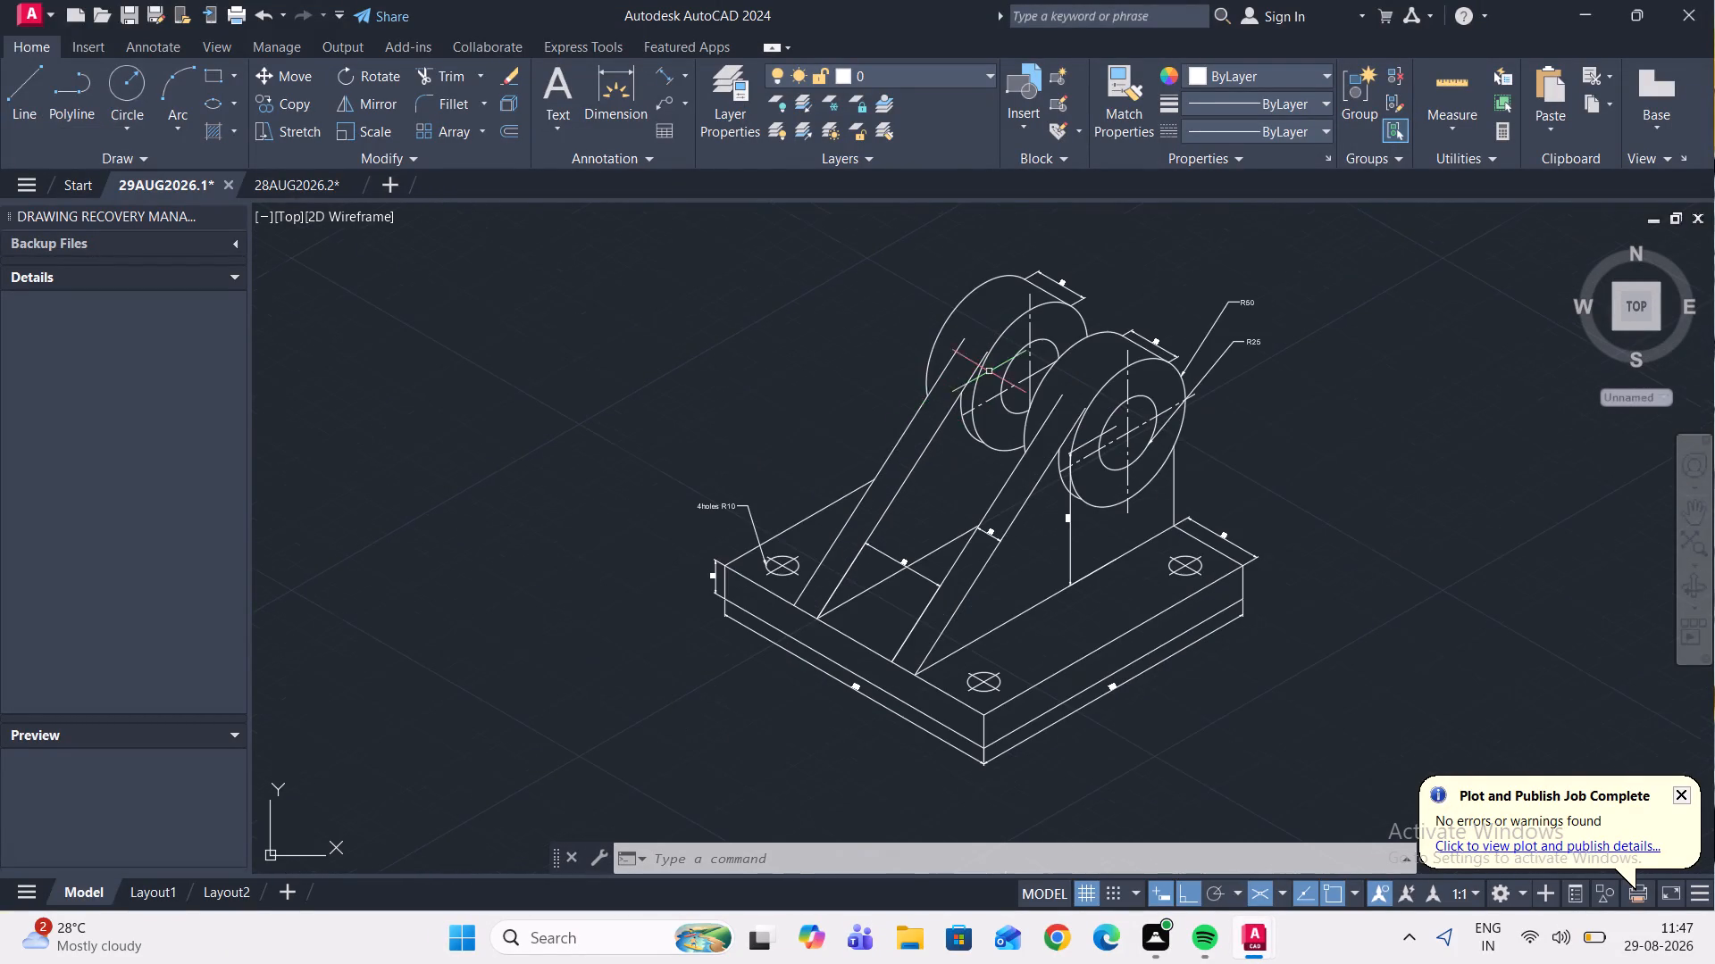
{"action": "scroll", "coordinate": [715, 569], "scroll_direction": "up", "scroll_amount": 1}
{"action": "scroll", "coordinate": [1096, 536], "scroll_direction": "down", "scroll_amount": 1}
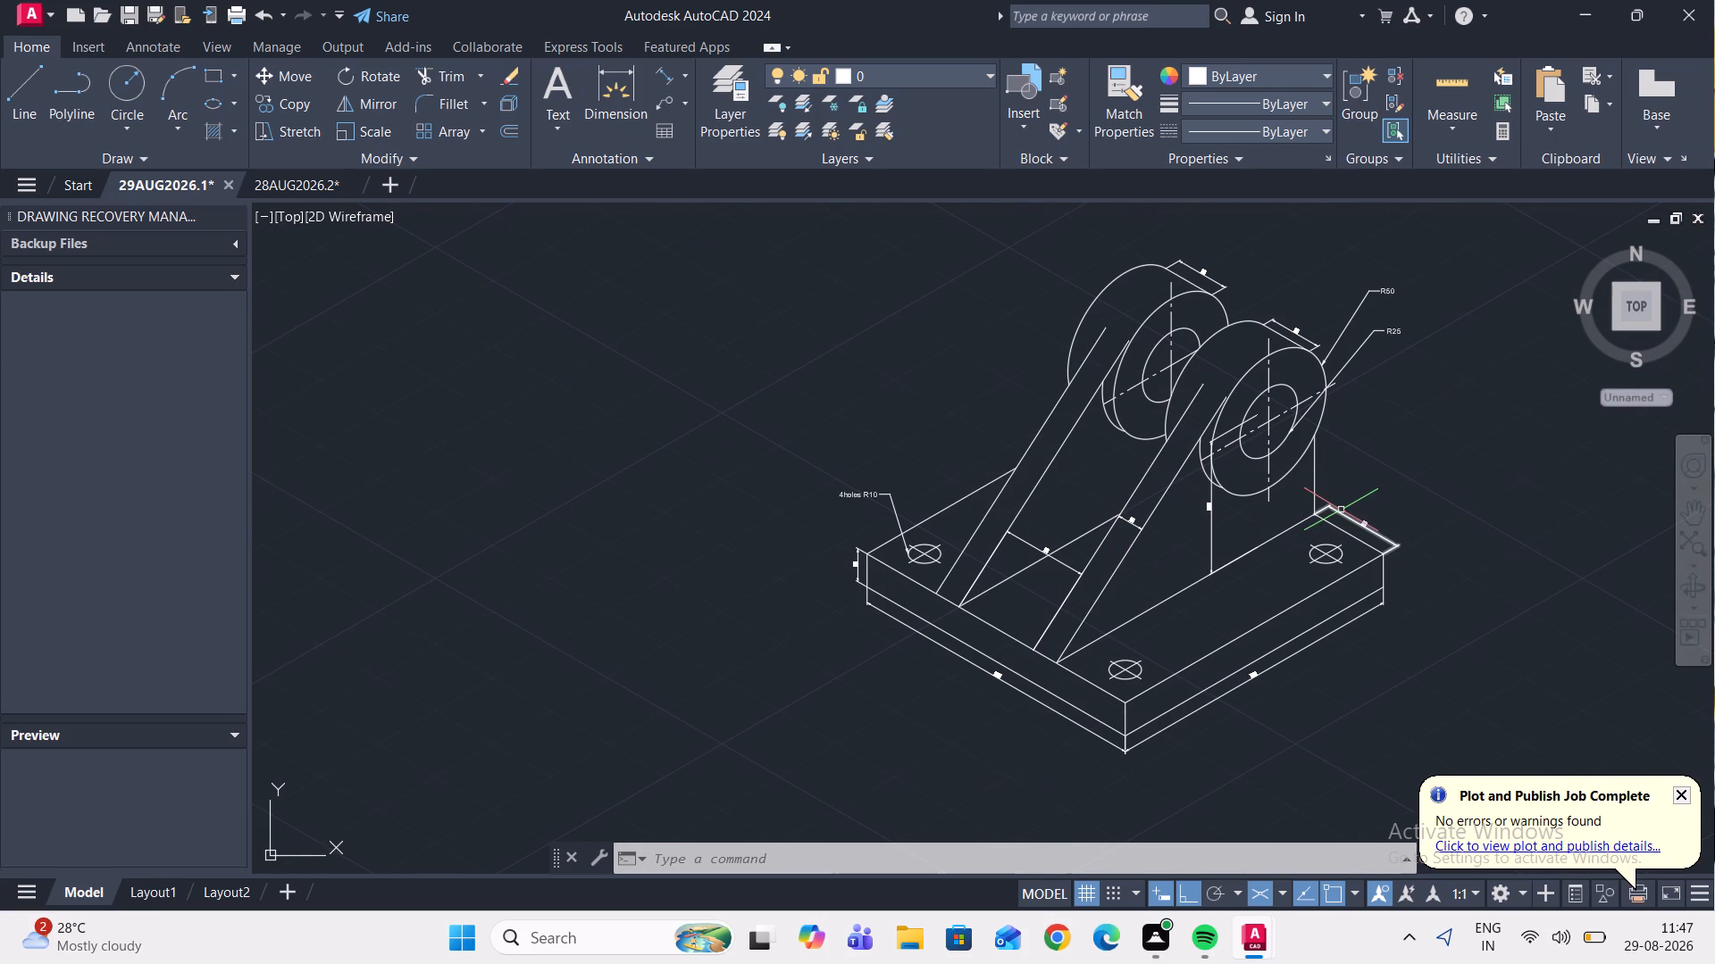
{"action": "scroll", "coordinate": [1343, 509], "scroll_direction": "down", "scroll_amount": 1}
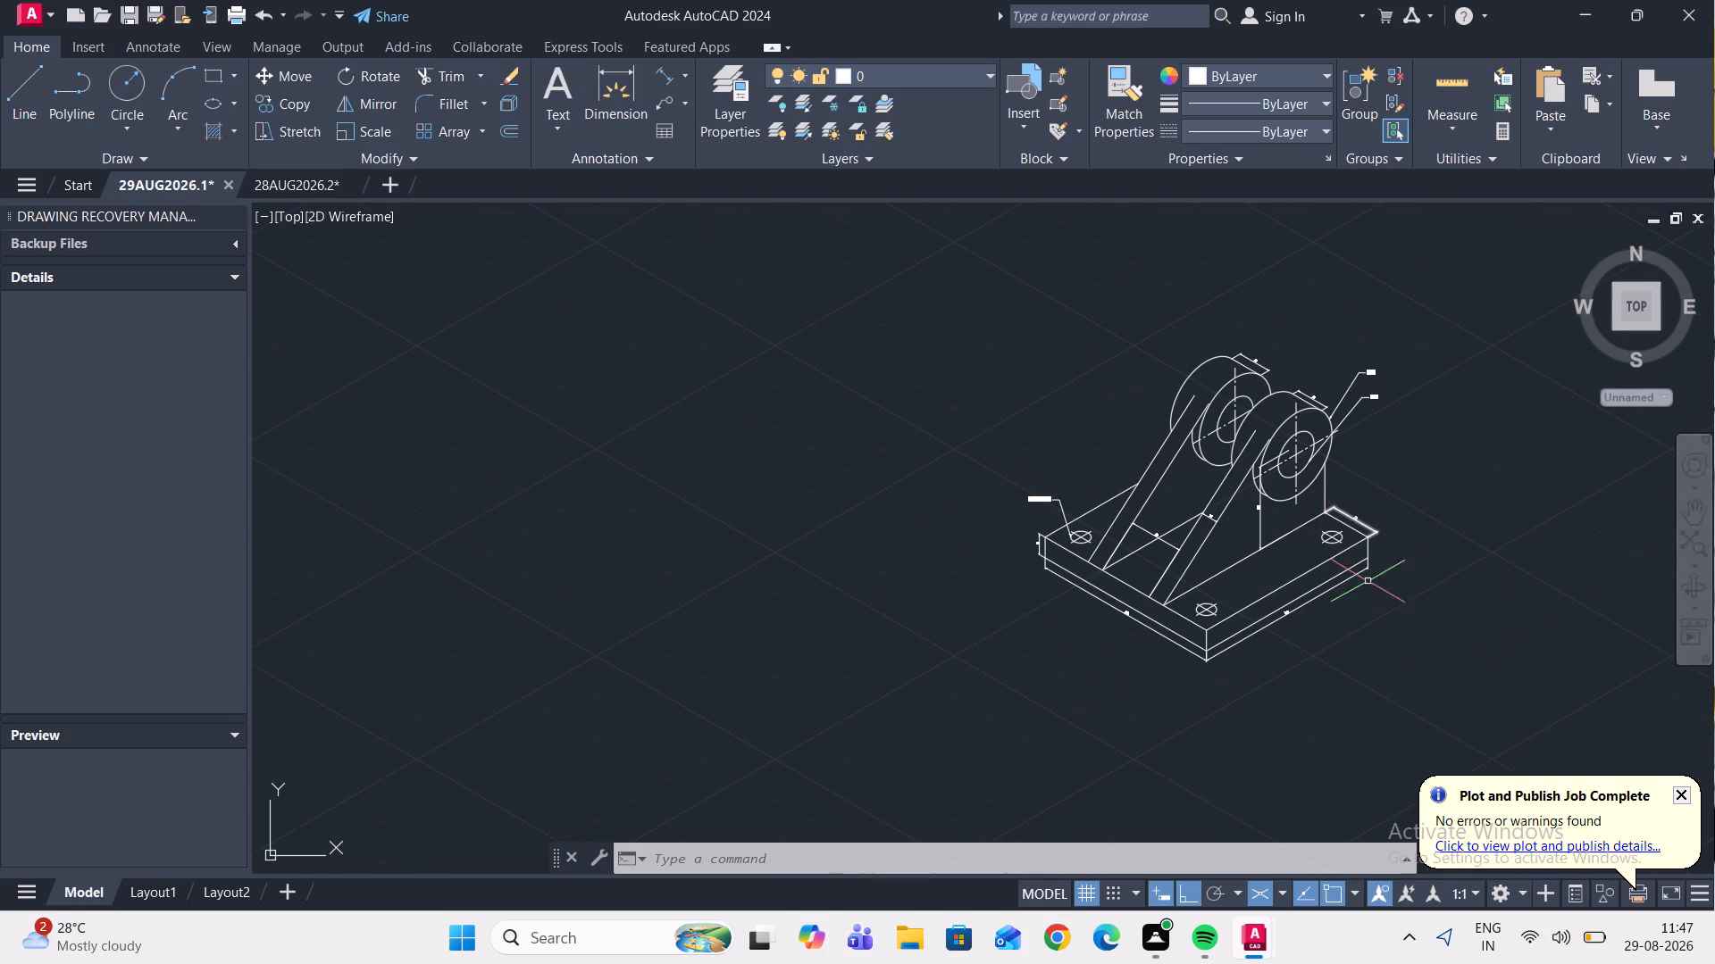